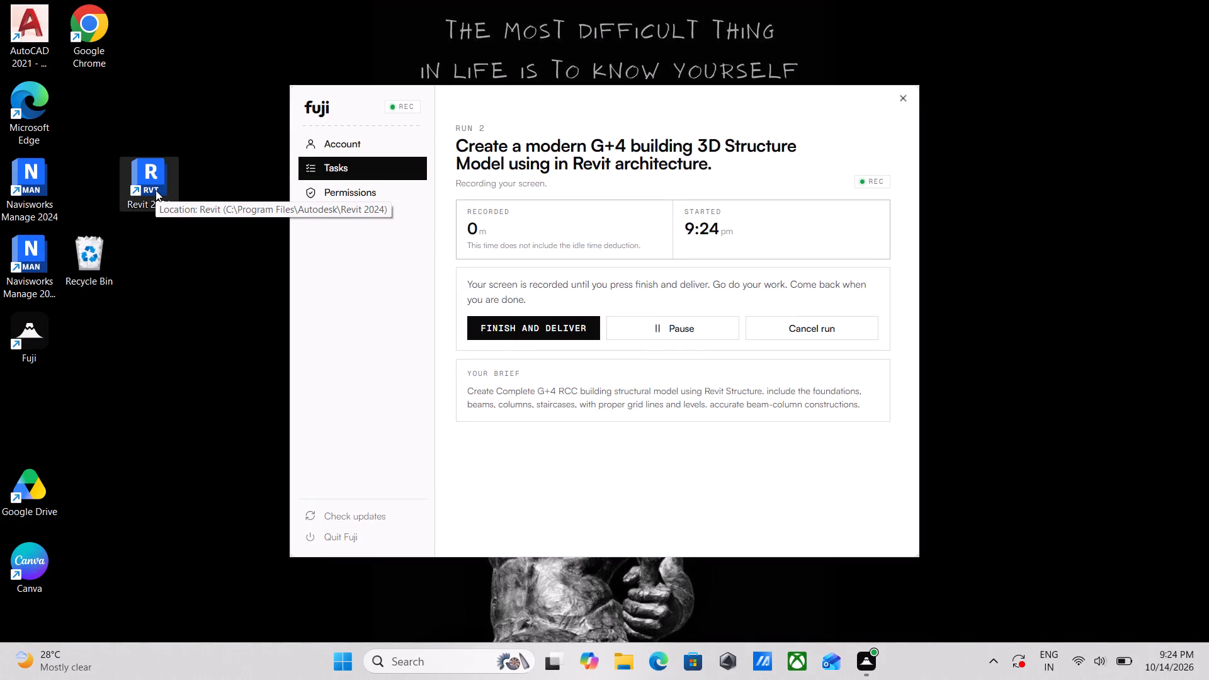
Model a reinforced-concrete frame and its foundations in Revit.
Launch Revit 2024 from the desktop.
double_click(156, 190)
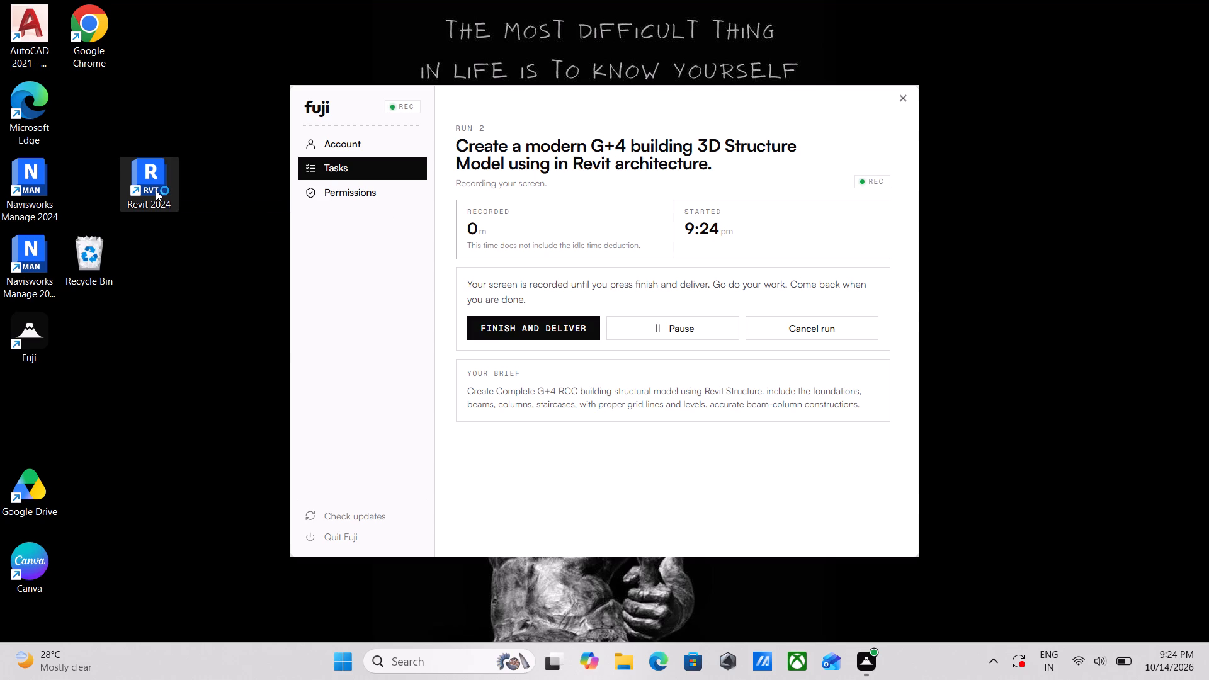
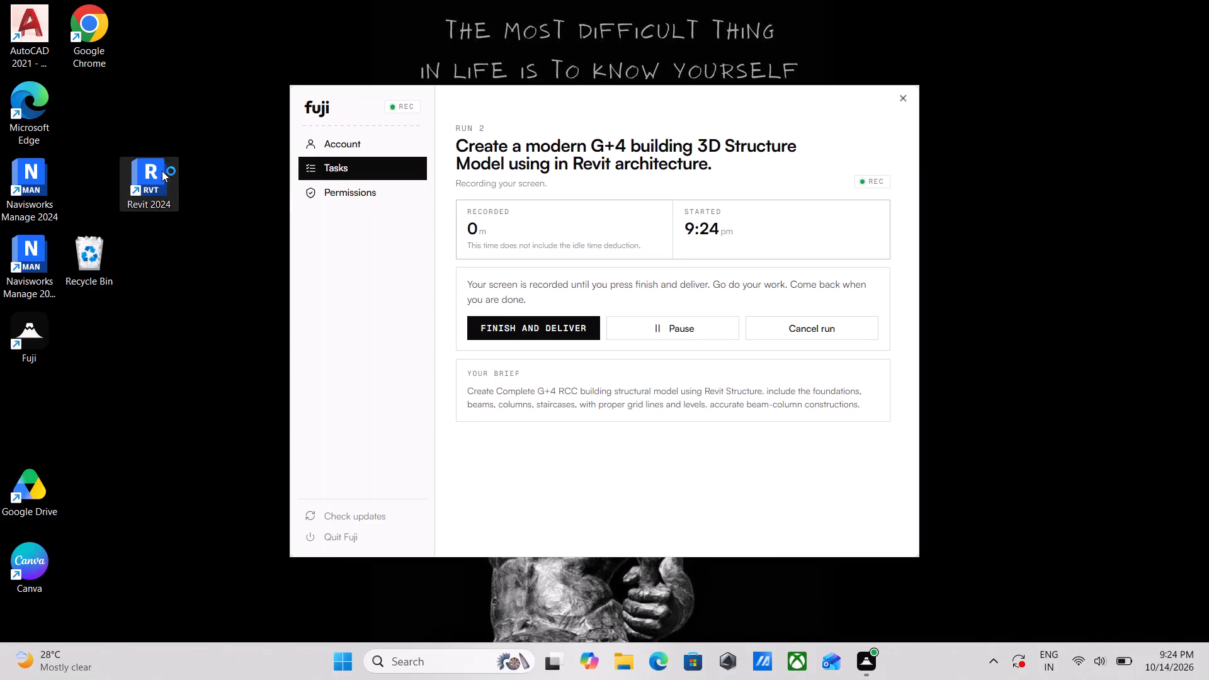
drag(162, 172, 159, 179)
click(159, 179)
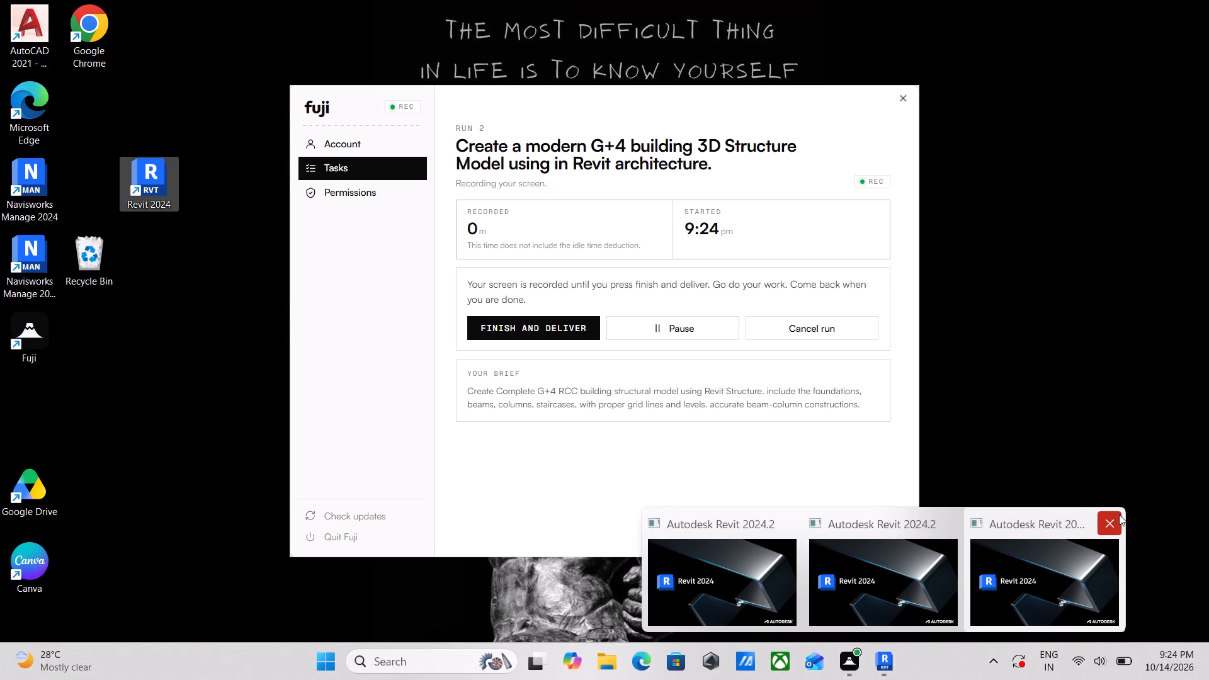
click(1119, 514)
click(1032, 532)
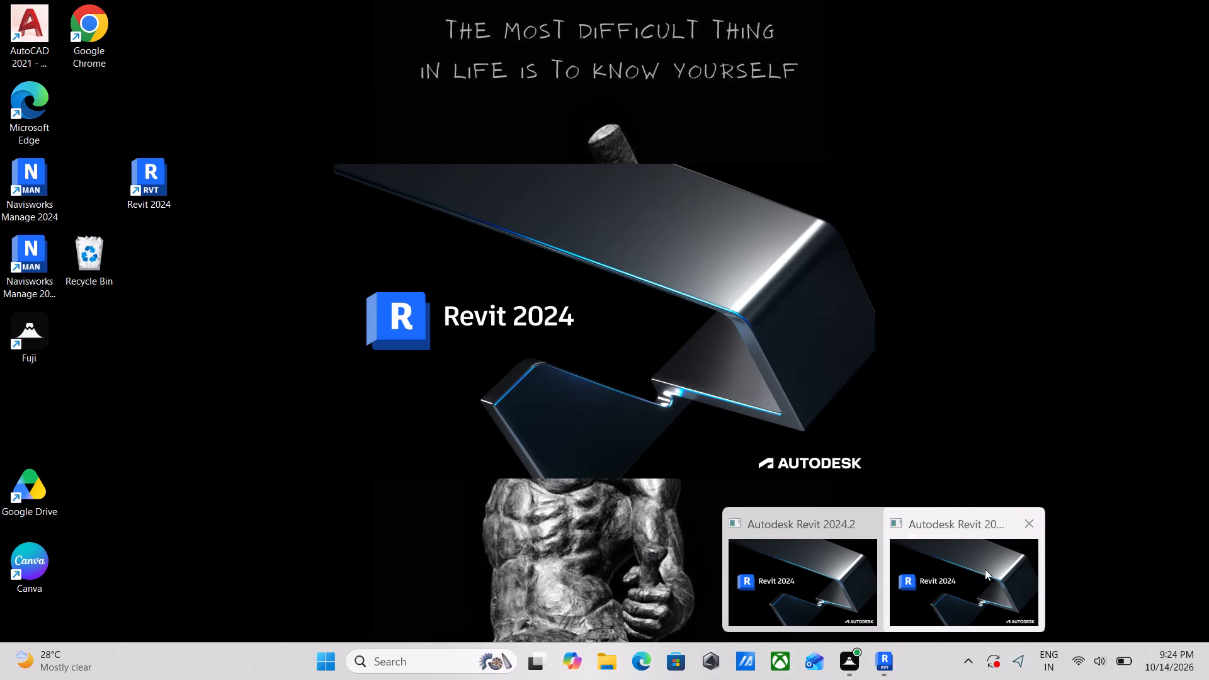
Bring the loading Revit 2024 startup window to the front.
click(810, 581)
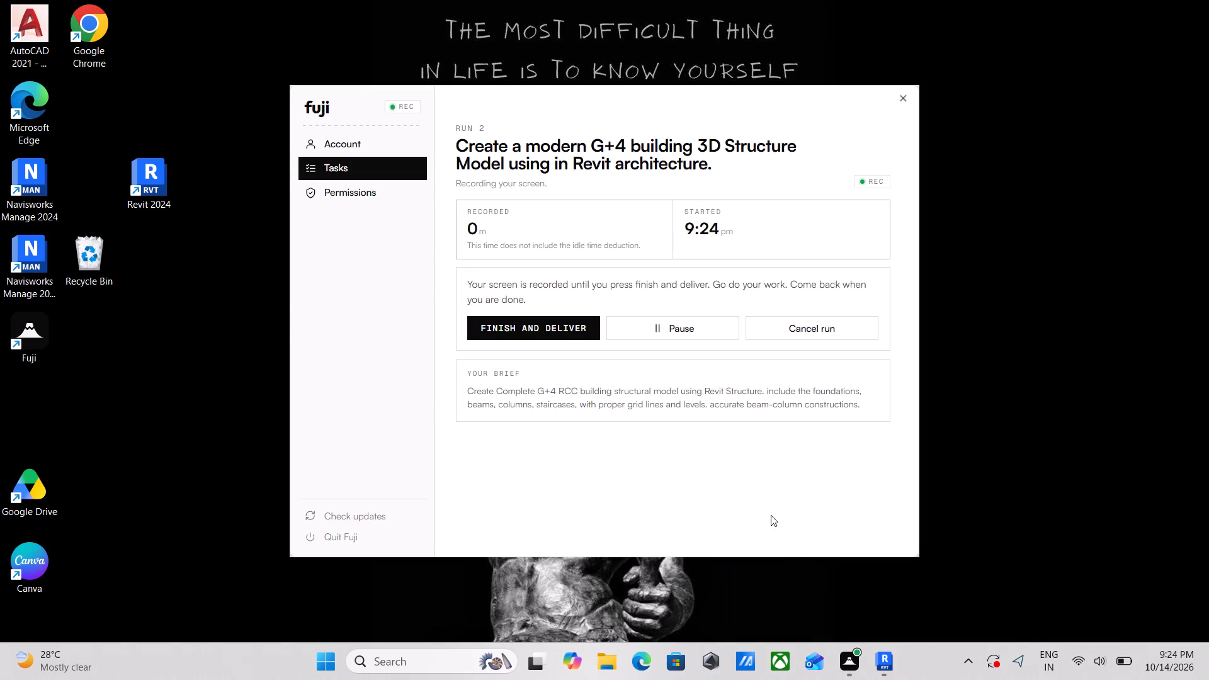
click(891, 655)
click(815, 570)
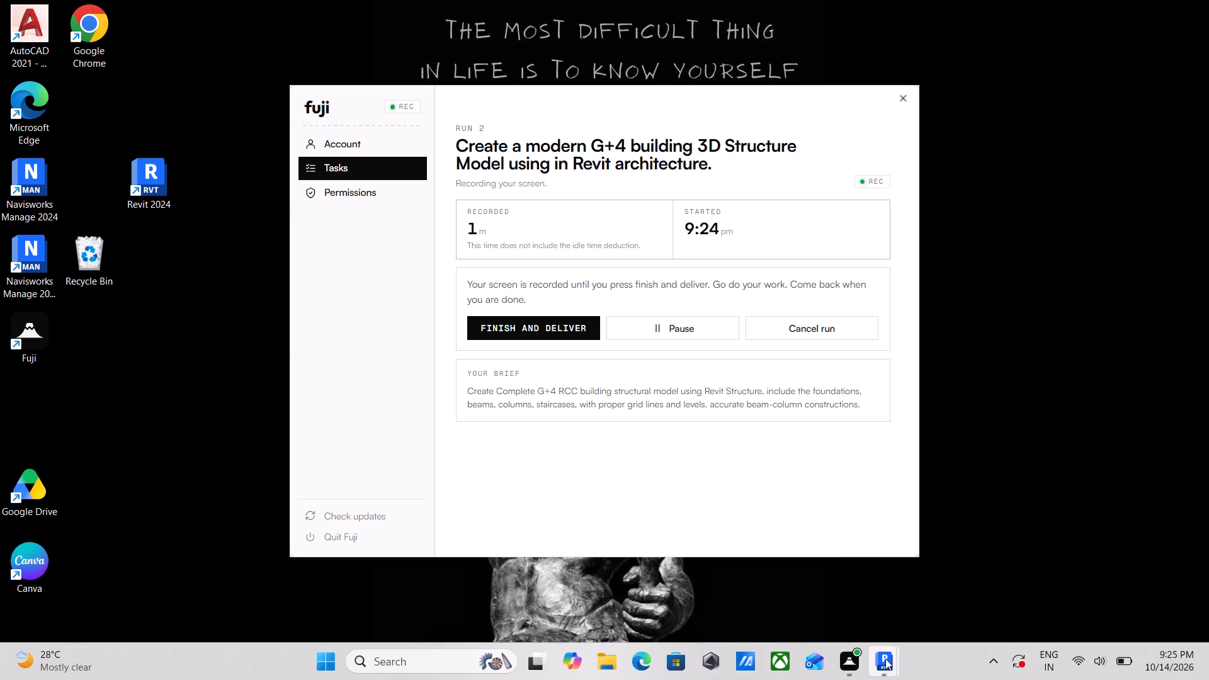
click(781, 572)
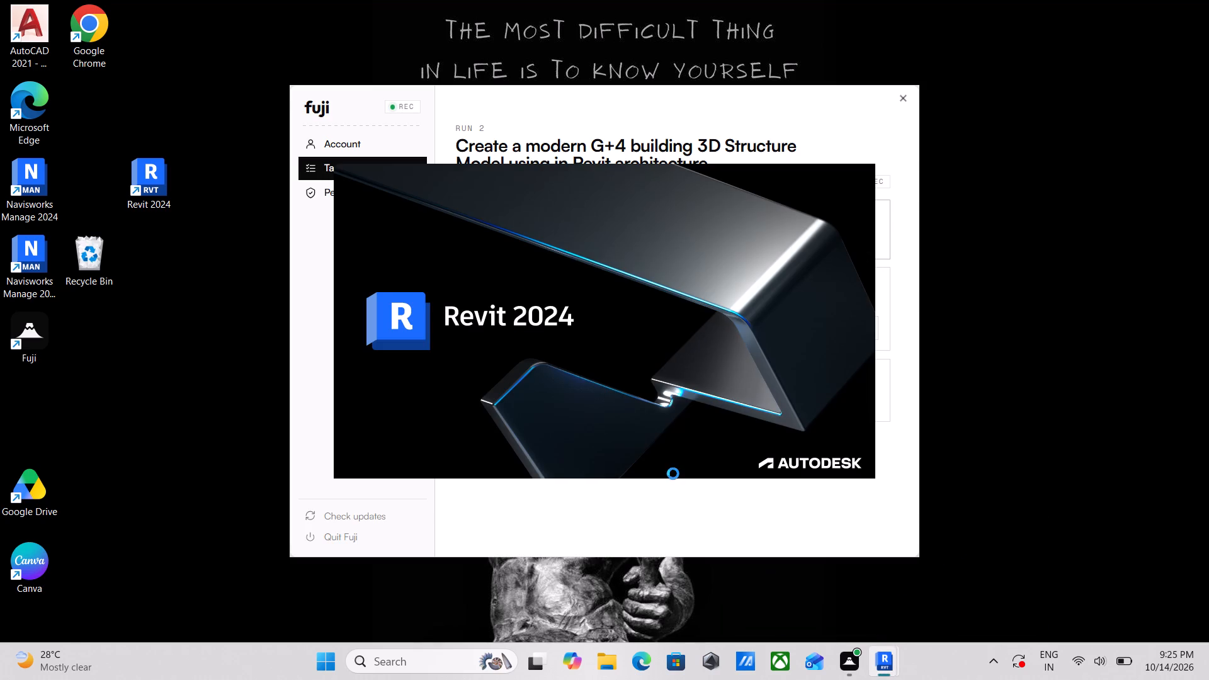
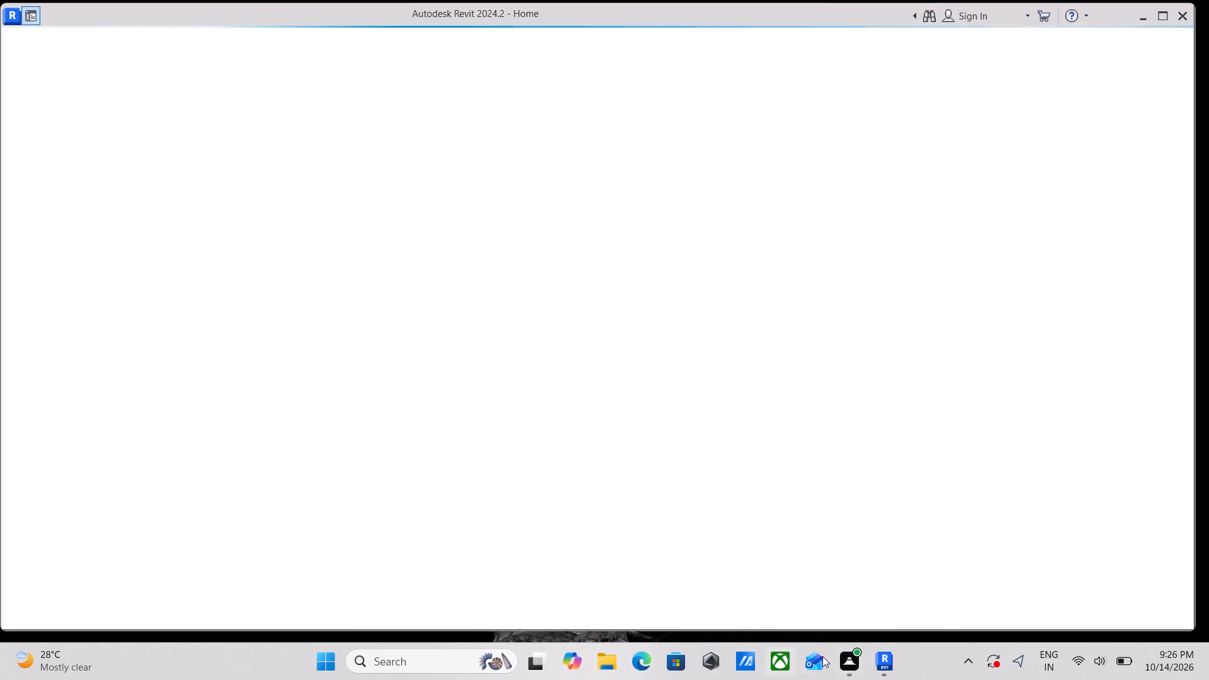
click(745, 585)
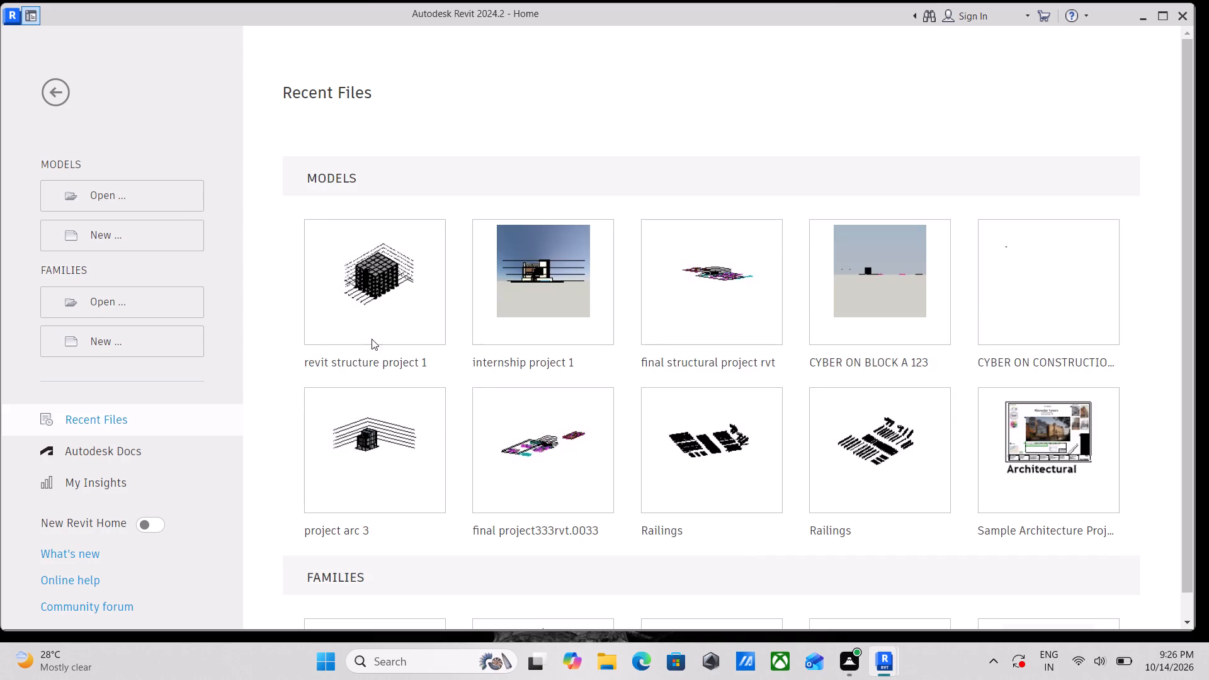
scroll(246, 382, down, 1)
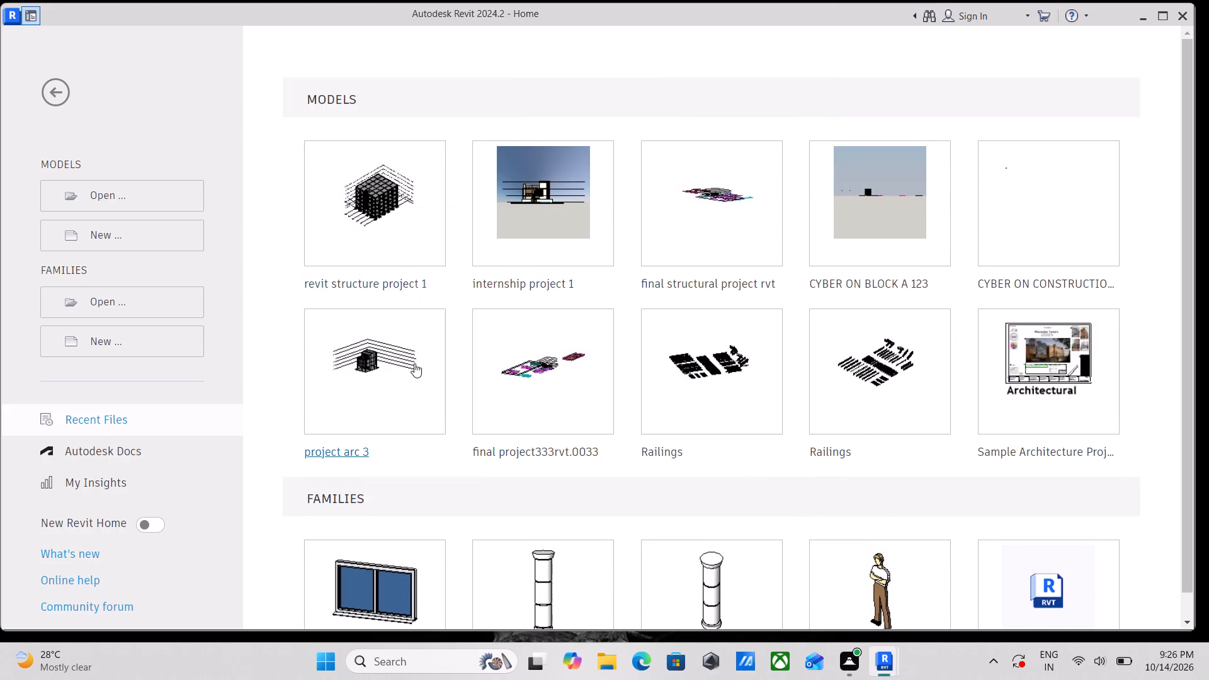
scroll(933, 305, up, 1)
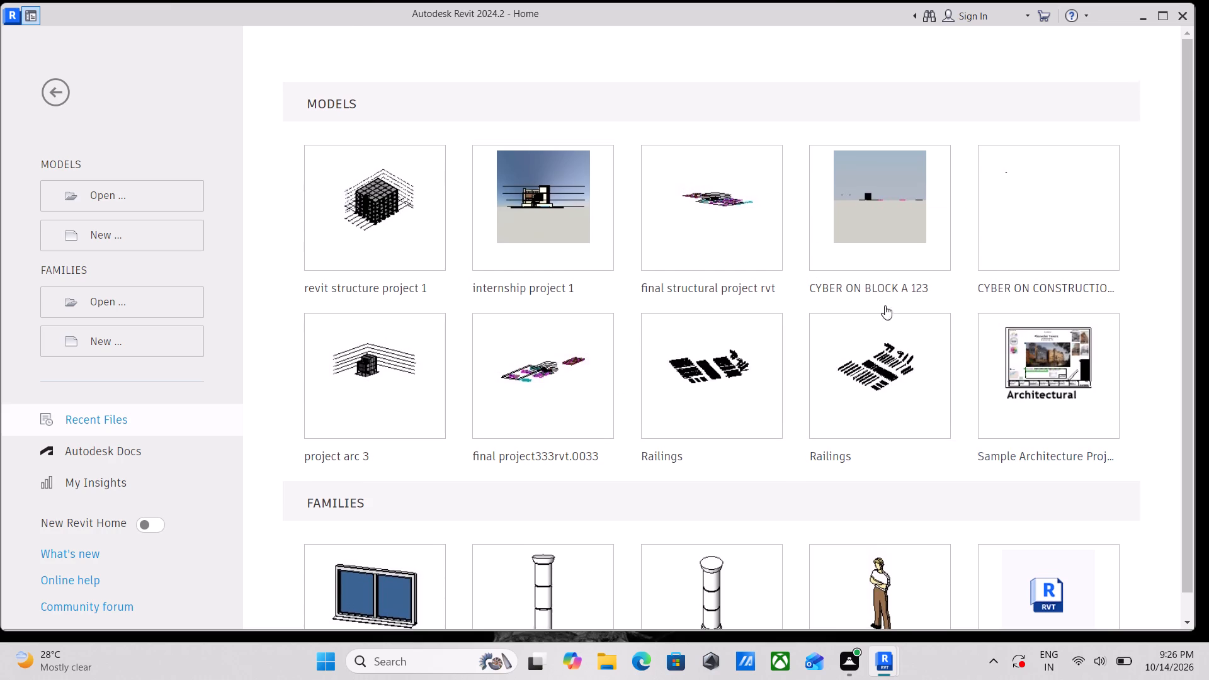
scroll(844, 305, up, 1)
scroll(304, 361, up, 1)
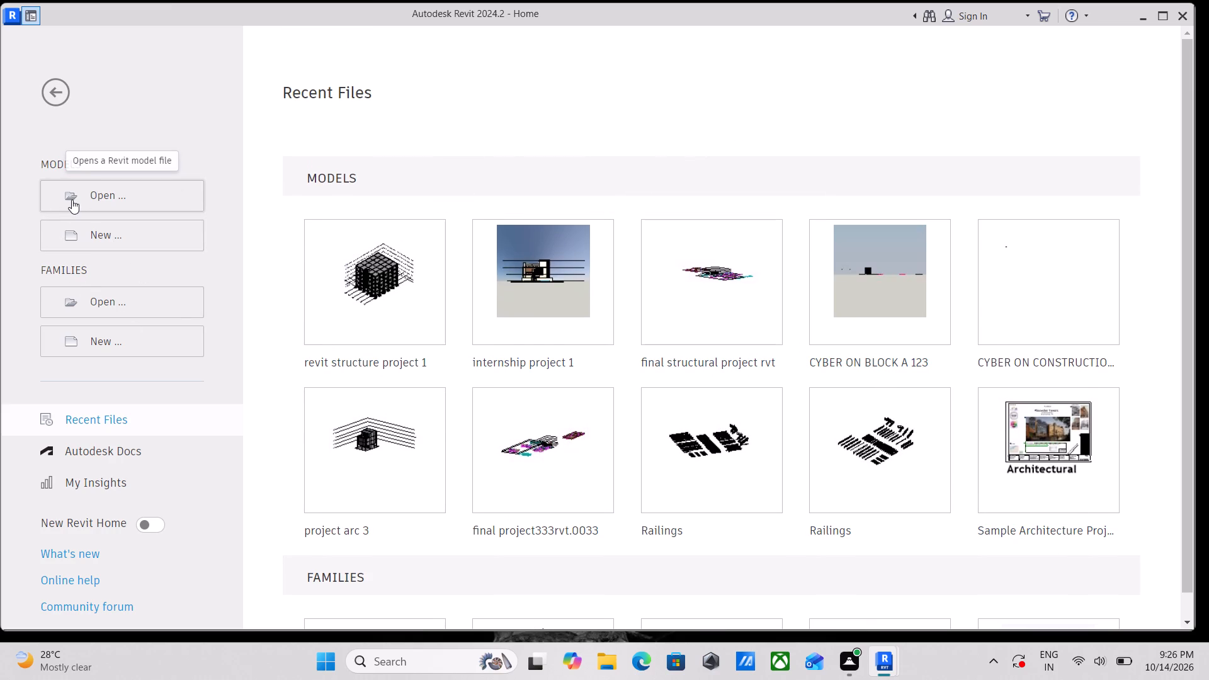
Create a new project from the Structural Analysis-DefaultMetric template.
click(75, 250)
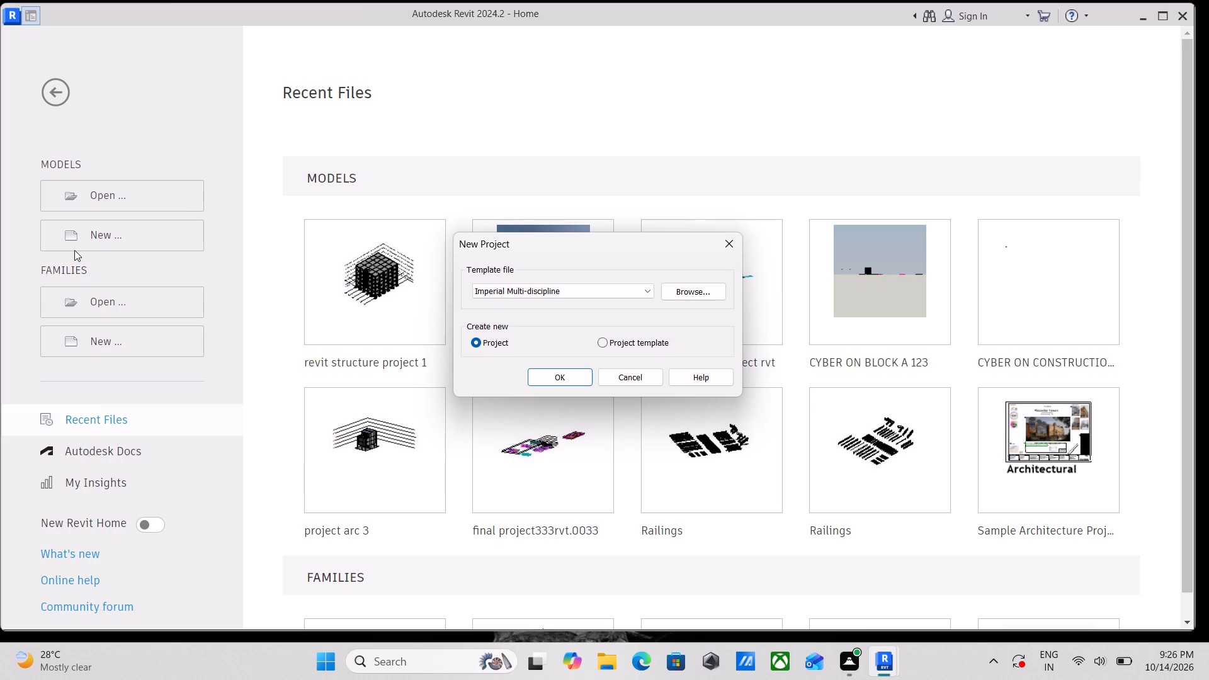
click(644, 290)
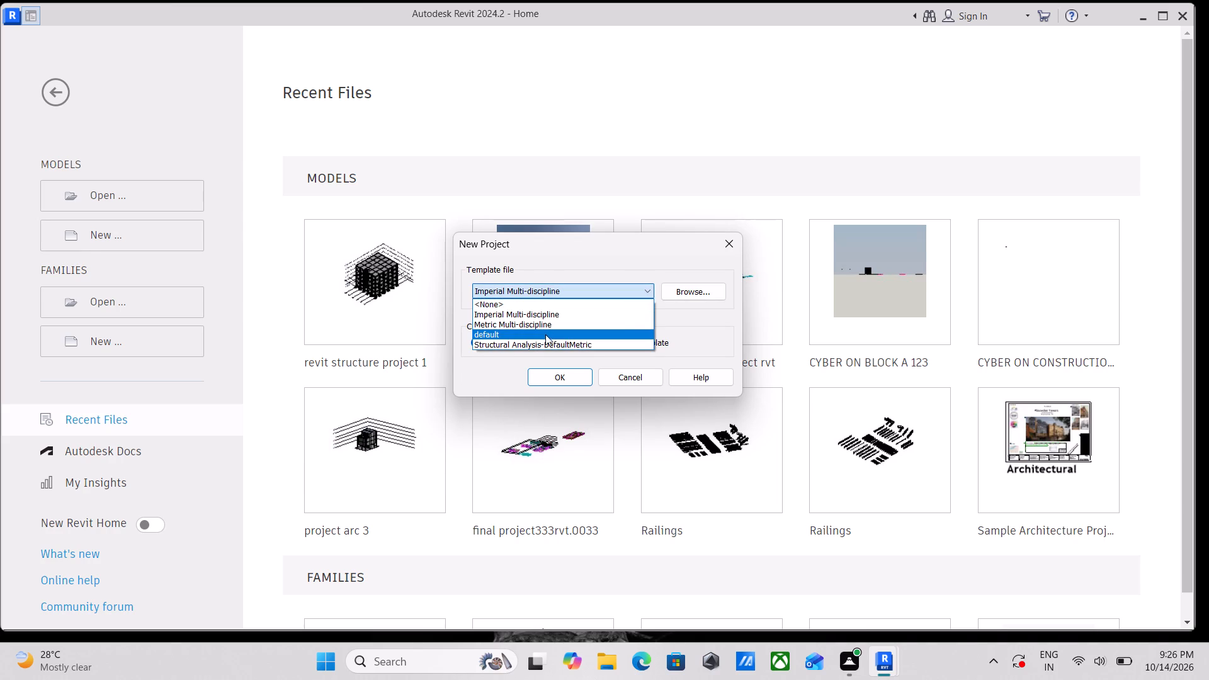
click(535, 336)
scroll(666, 292, down, 2)
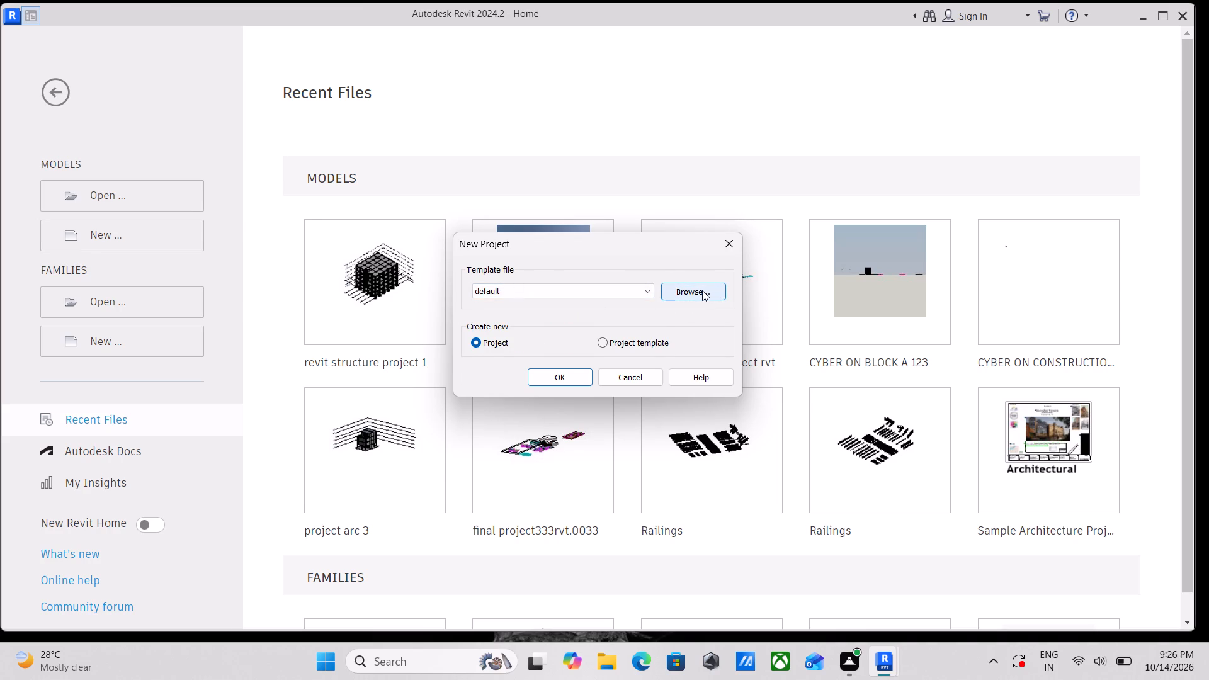
click(626, 293)
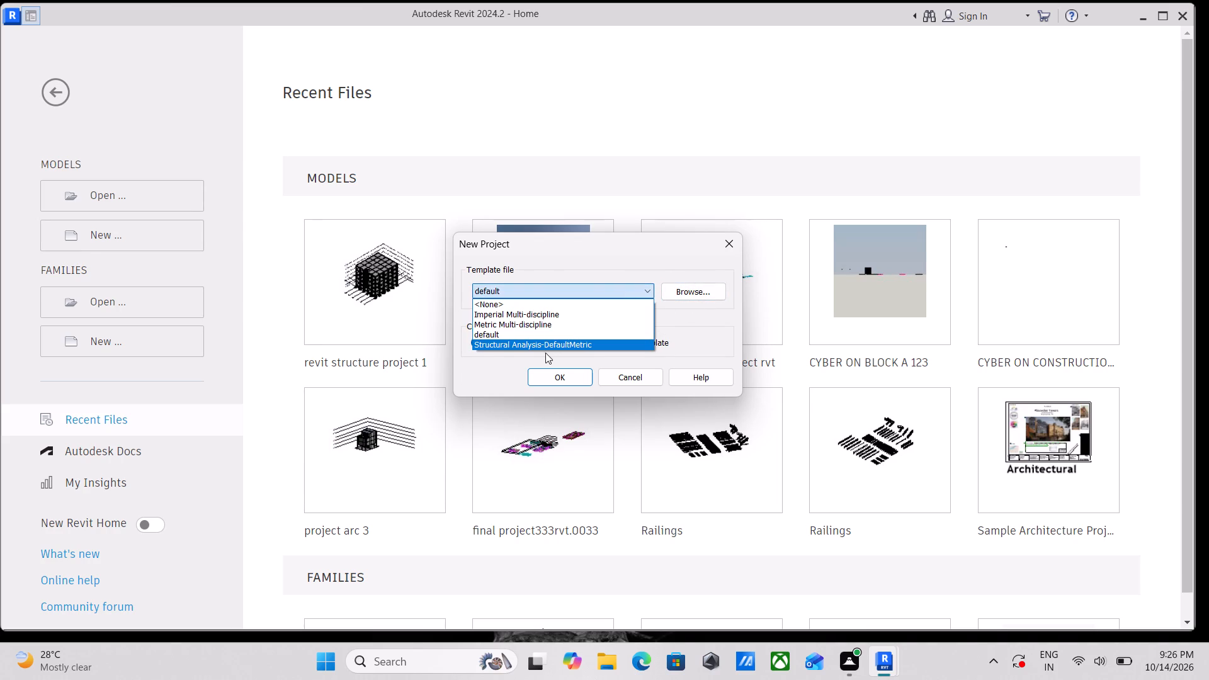
click(543, 344)
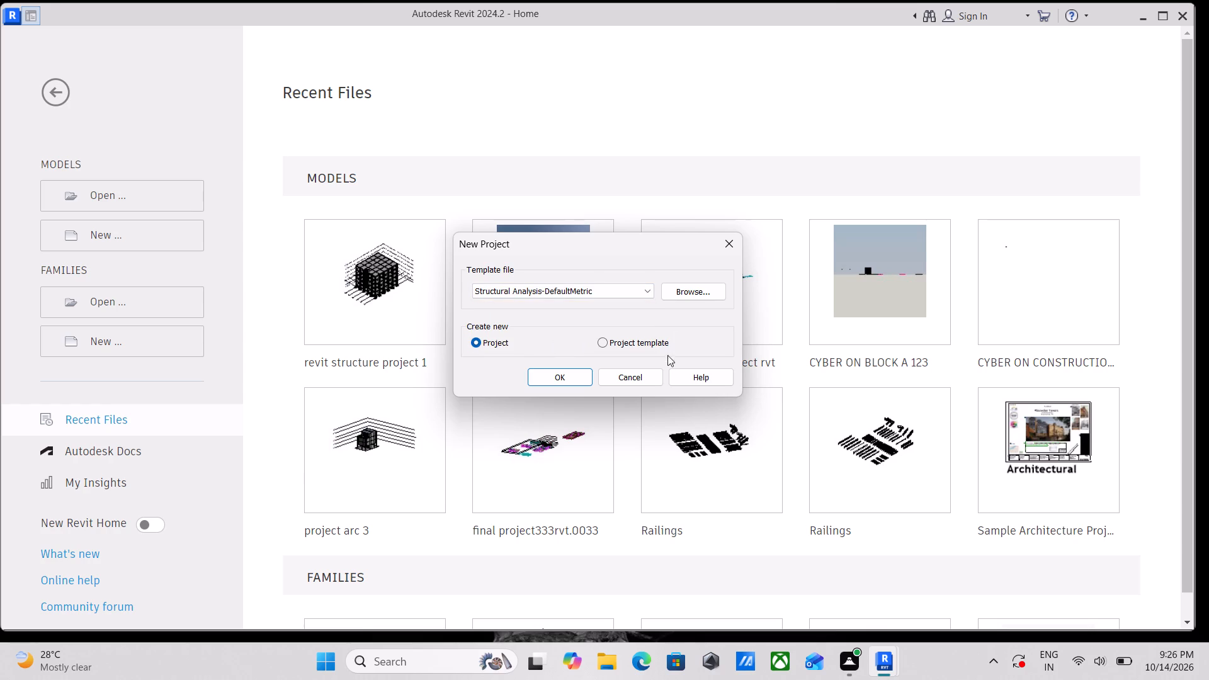
click(566, 382)
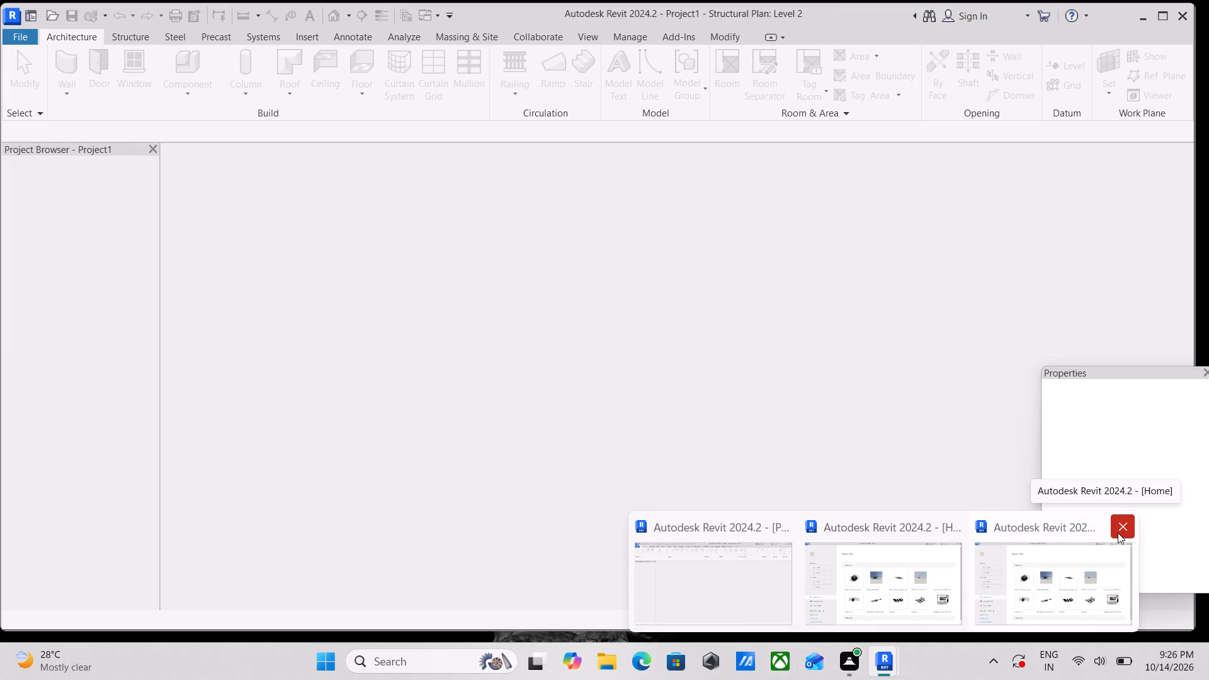
Close the extra Revit Home windows and bring the new project's window to the front.
click(1118, 533)
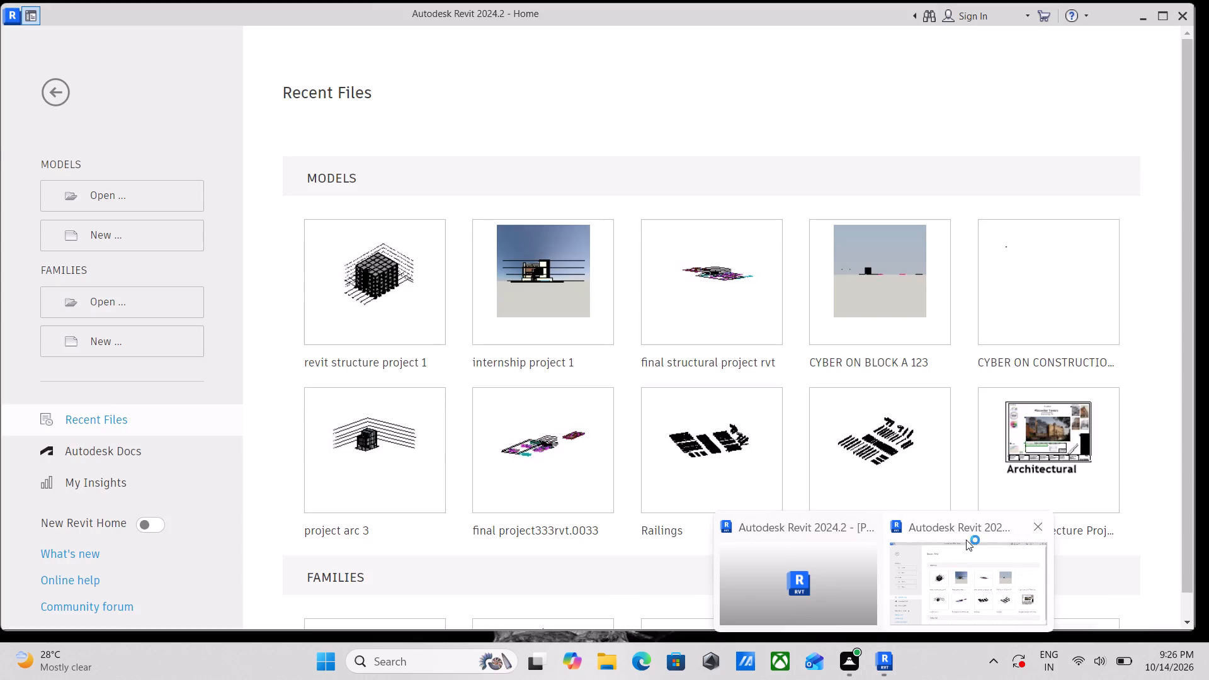
click(1038, 526)
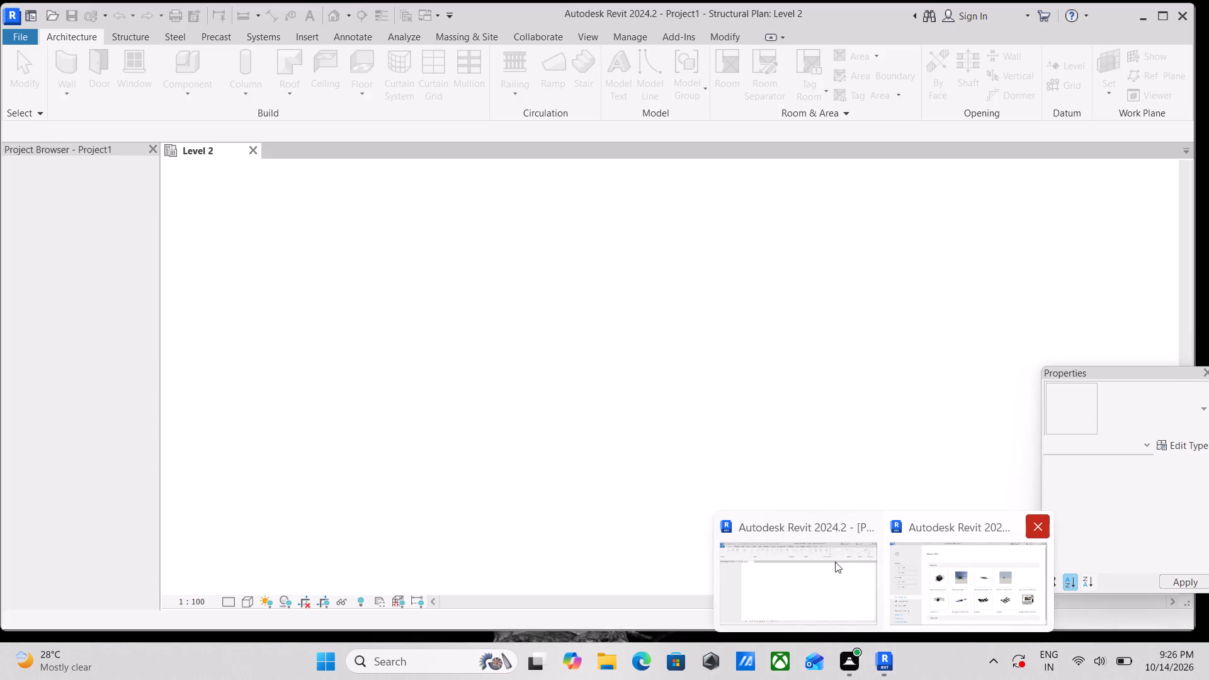
click(696, 397)
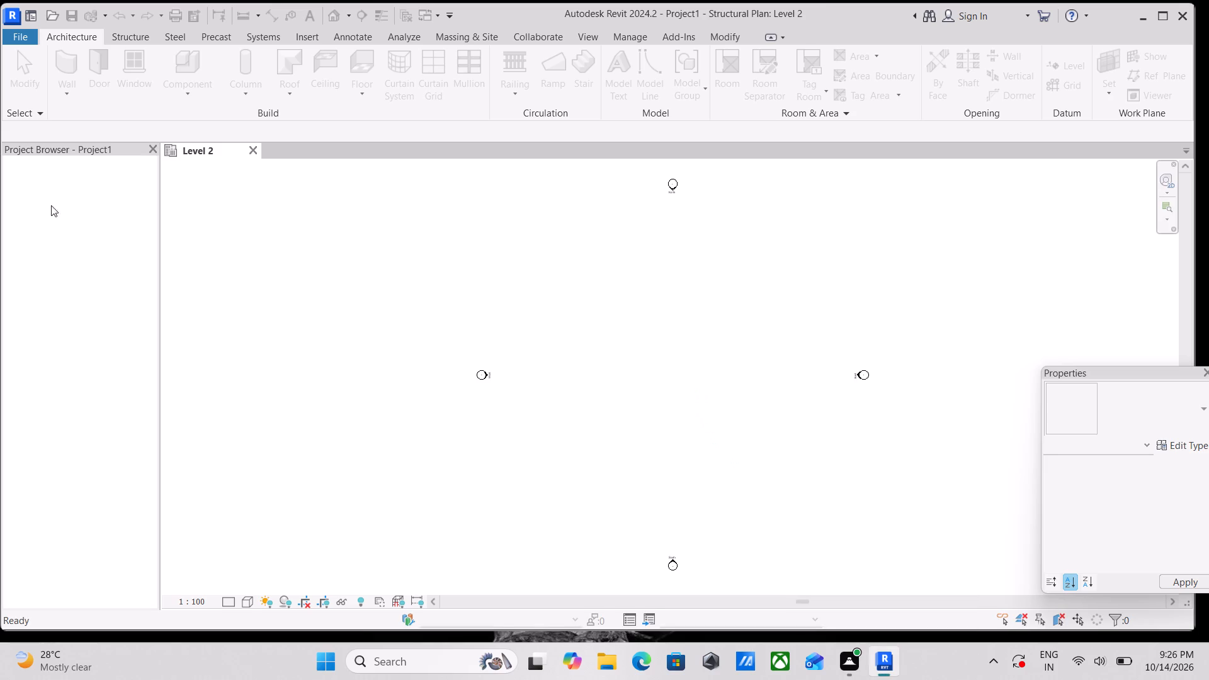
Open the North building elevation view.
scroll(43, 200, up, 3)
scroll(601, 371, down, 4)
scroll(654, 357, down, 2)
middle_drag(654, 357, 559, 369)
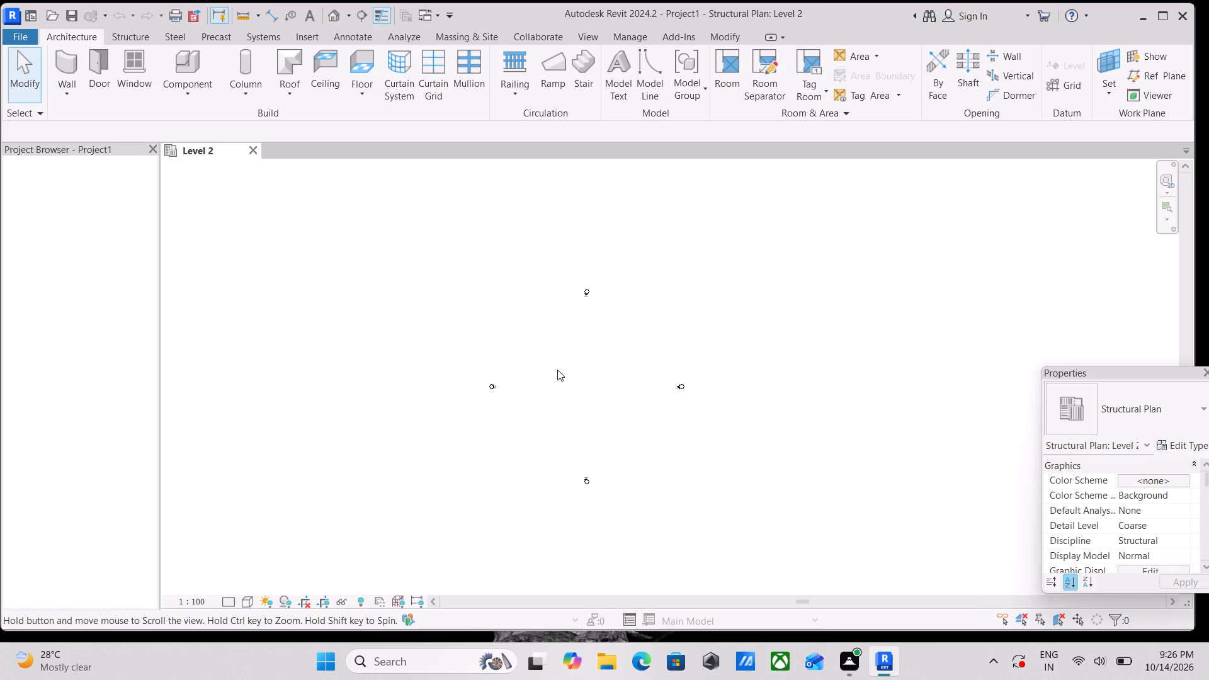
scroll(545, 375, up, 1)
scroll(183, 149, up, 4)
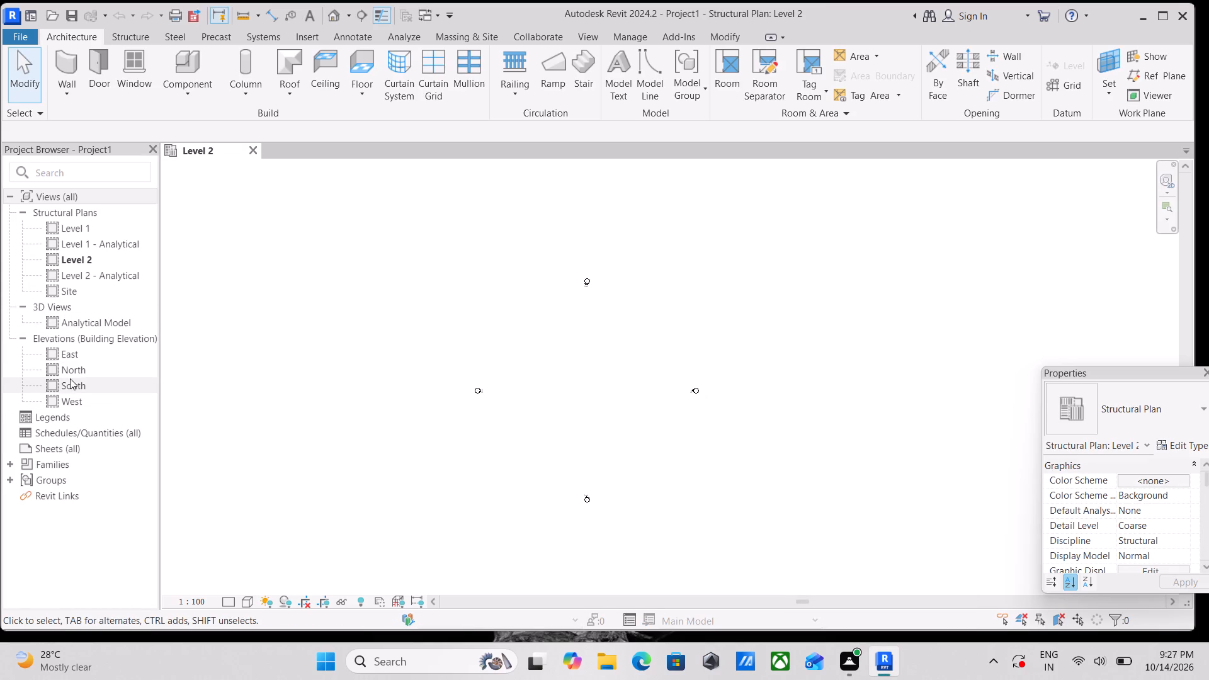
double_click(71, 375)
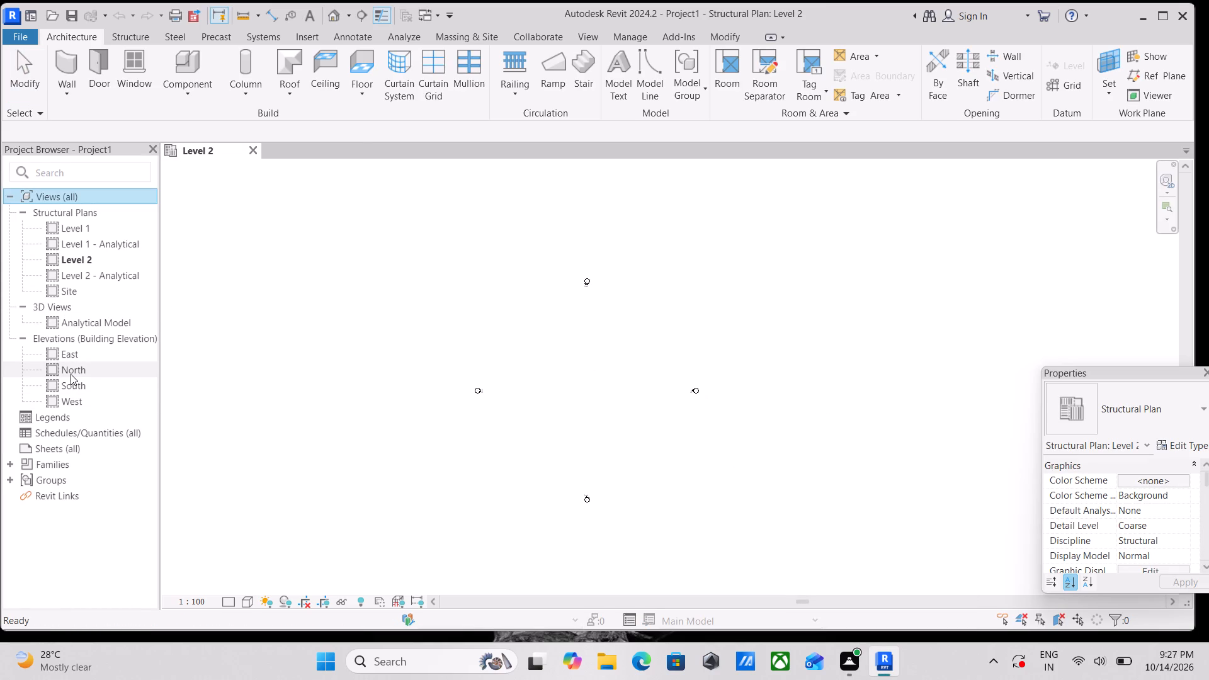
Create a new level 6' below Level 1 by picking the Level 1 line with an offset of 6'.
scroll(71, 374, down, 4)
scroll(581, 395, down, 2)
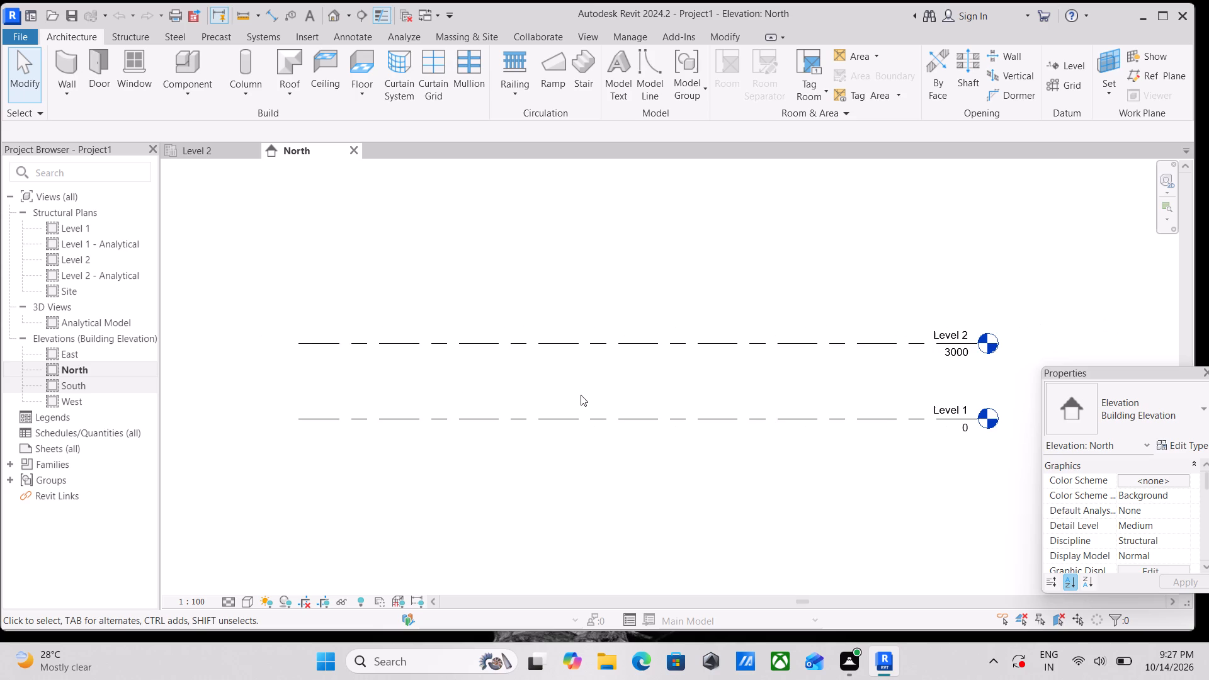
middle_drag(553, 388, 419, 356)
scroll(419, 356, down, 3)
middle_drag(841, 371, 749, 382)
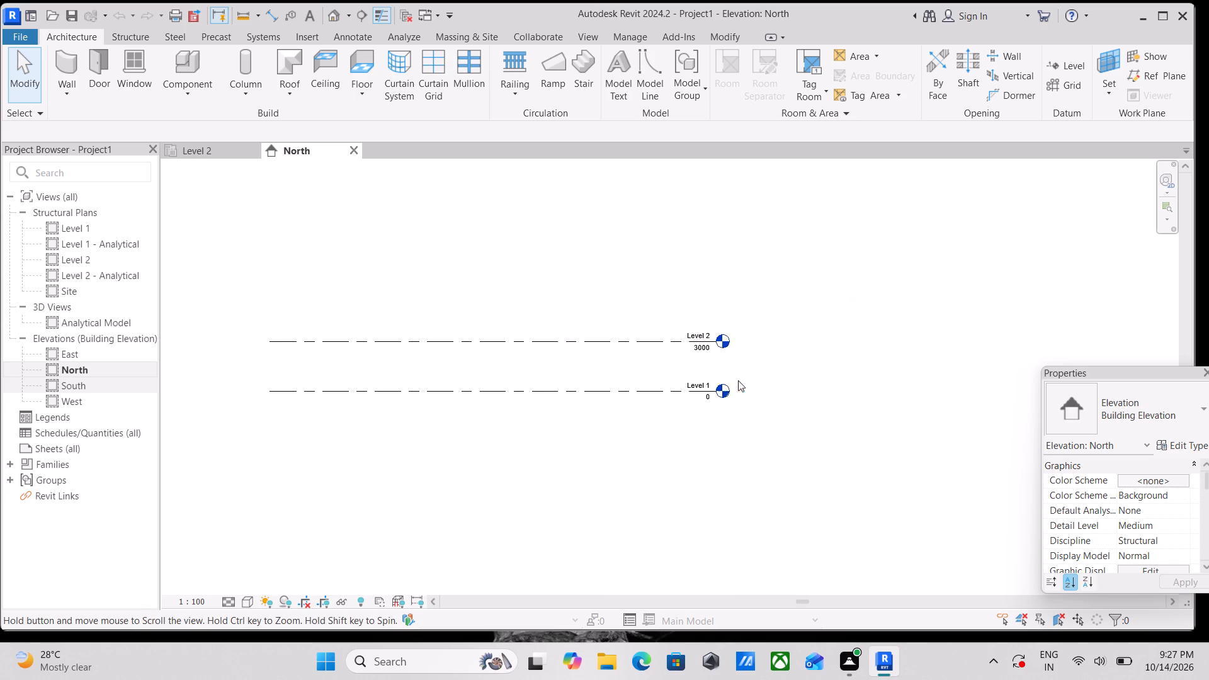
scroll(712, 346, up, 7)
middle_drag(755, 353, 831, 331)
scroll(618, 373, down, 1)
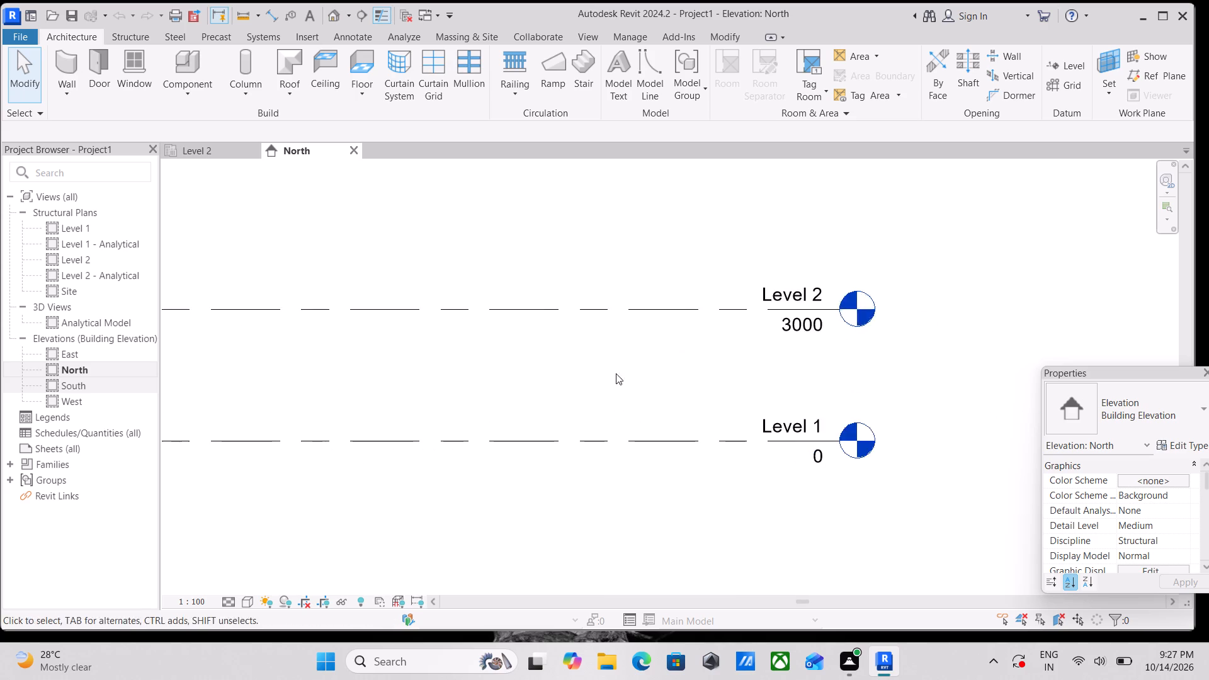
scroll(616, 373, down, 1)
middle_drag(616, 373, 652, 381)
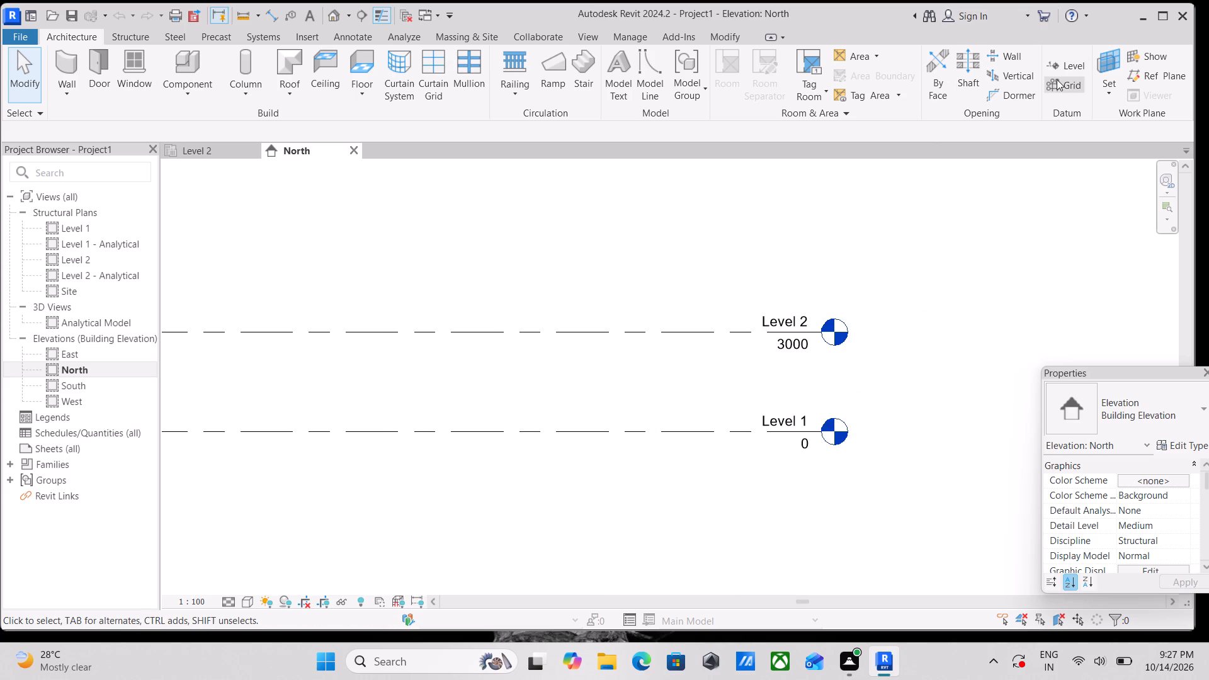
click(1060, 70)
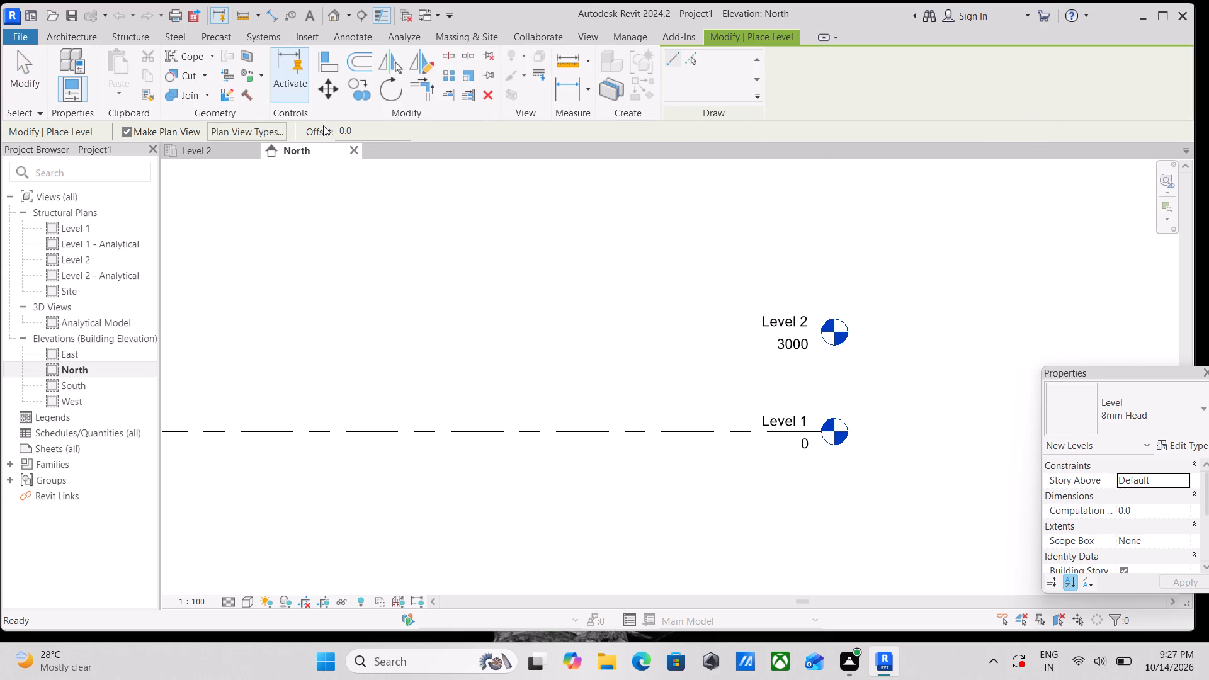
click(696, 62)
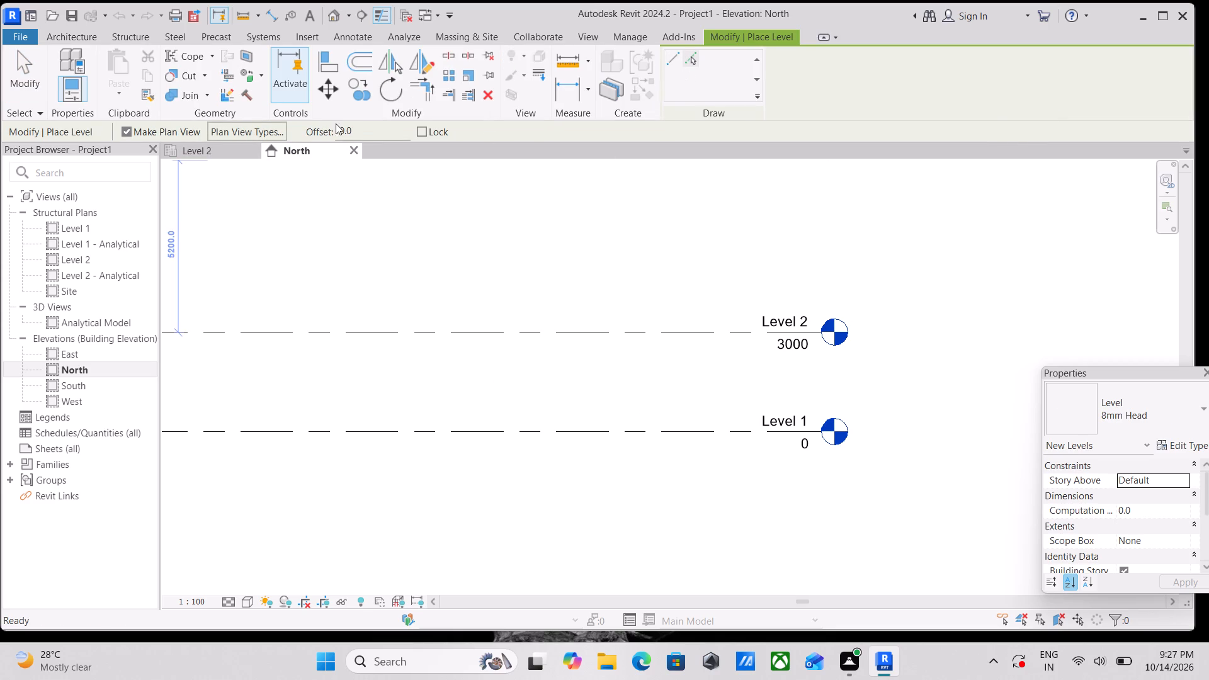
drag(359, 127, 292, 130)
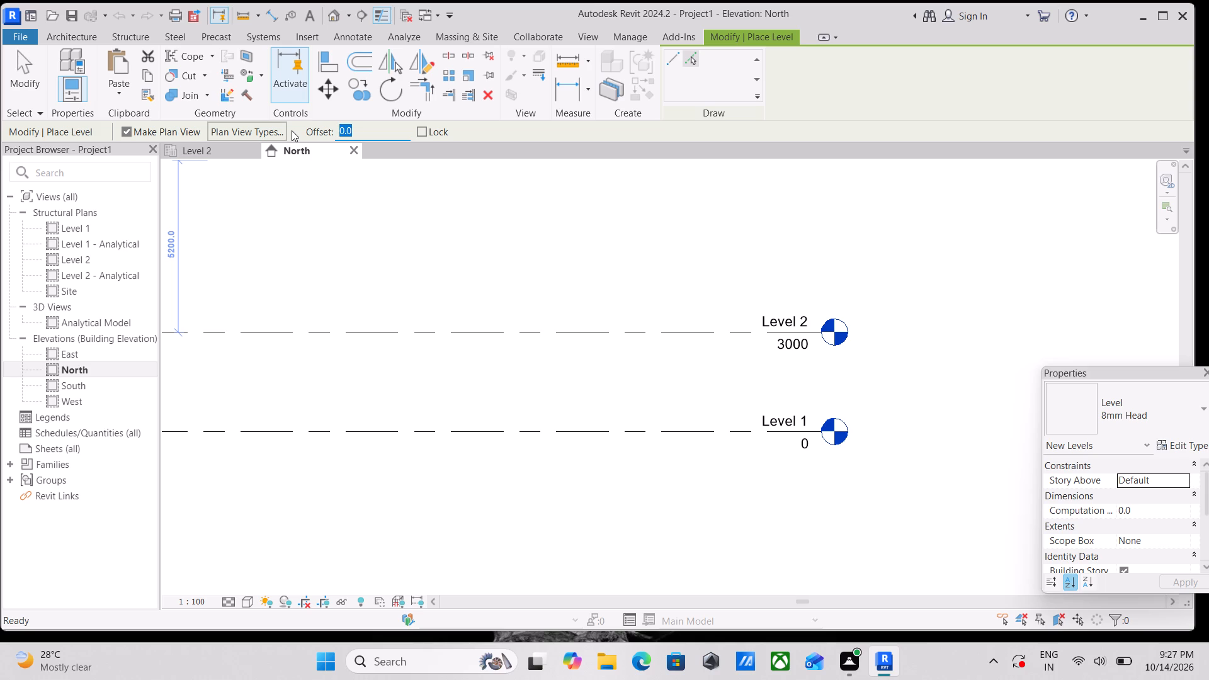
text(6')
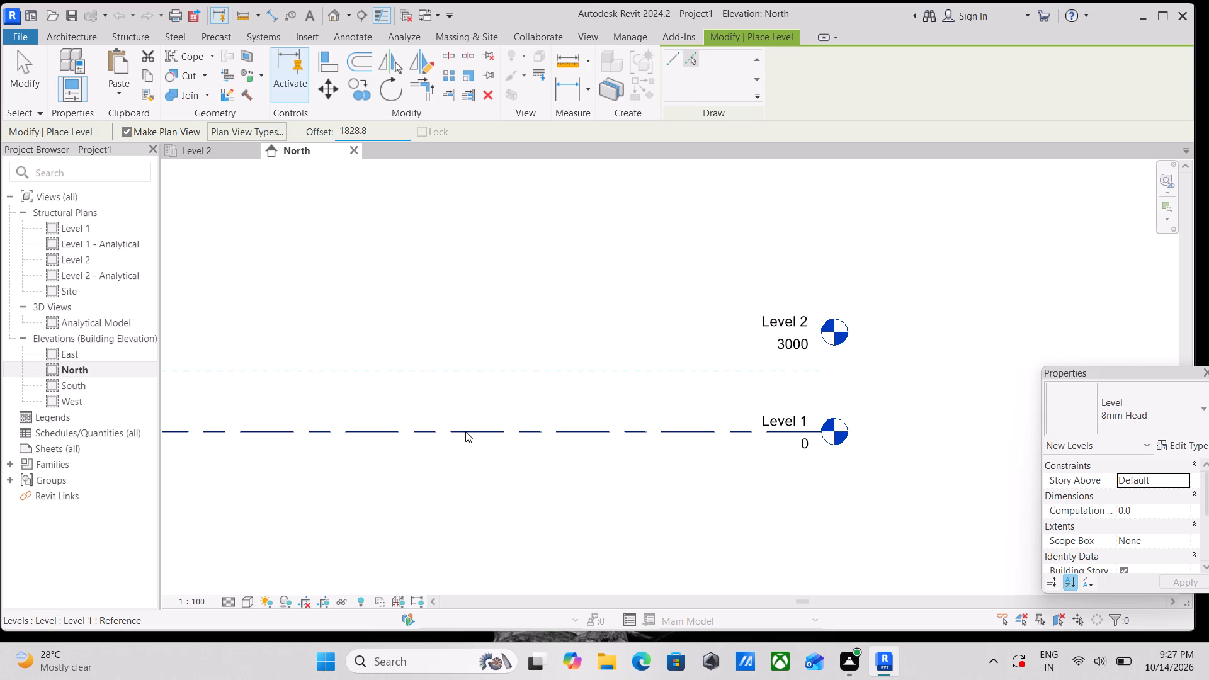
click(406, 435)
scroll(519, 404, down, 2)
middle_drag(519, 404, 908, 314)
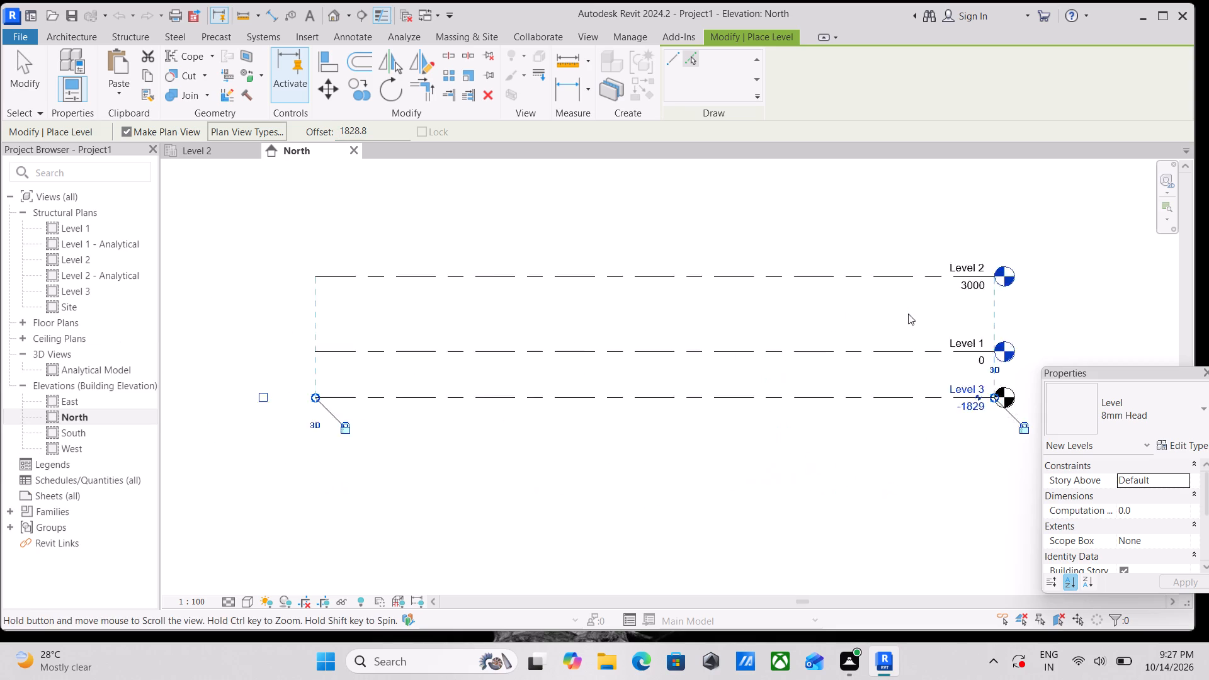
middle_drag(908, 314, 892, 315)
scroll(967, 360, up, 3)
scroll(734, 312, down, 3)
middle_drag(733, 312, 535, 278)
key(Escape)
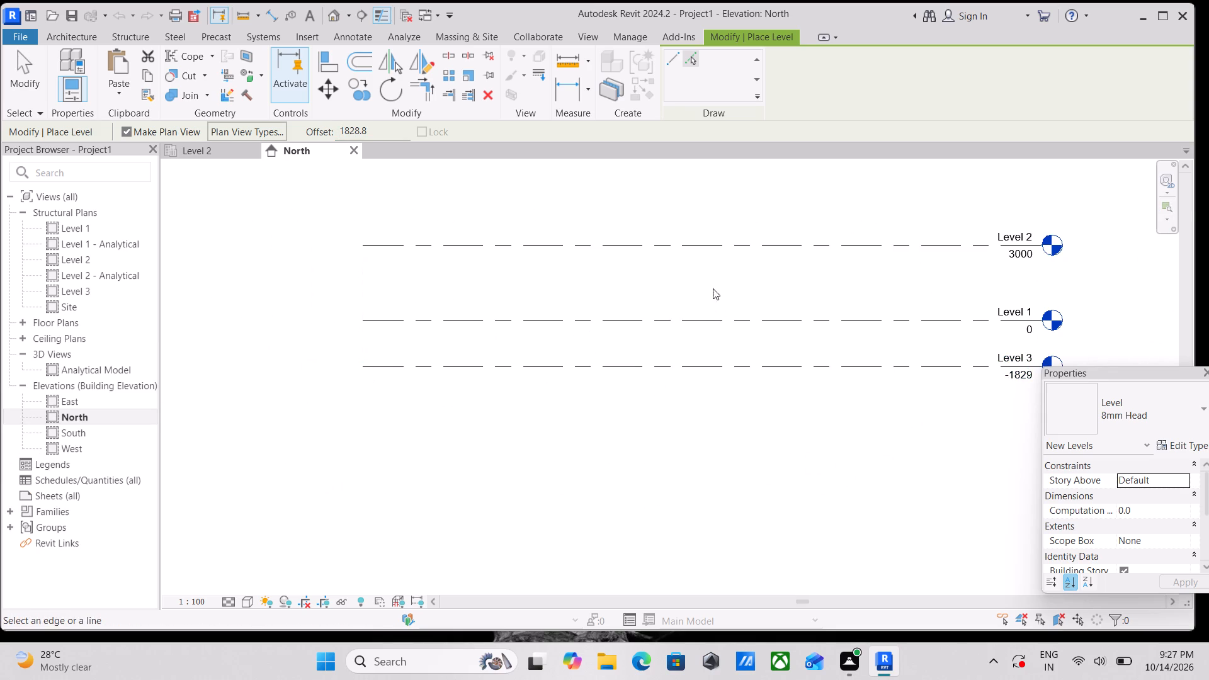
scroll(853, 322, up, 3)
scroll(853, 322, down, 3)
middle_drag(853, 322, 593, 323)
scroll(593, 323, up, 1)
key(Escape)
scroll(773, 411, up, 2)
key(Escape)
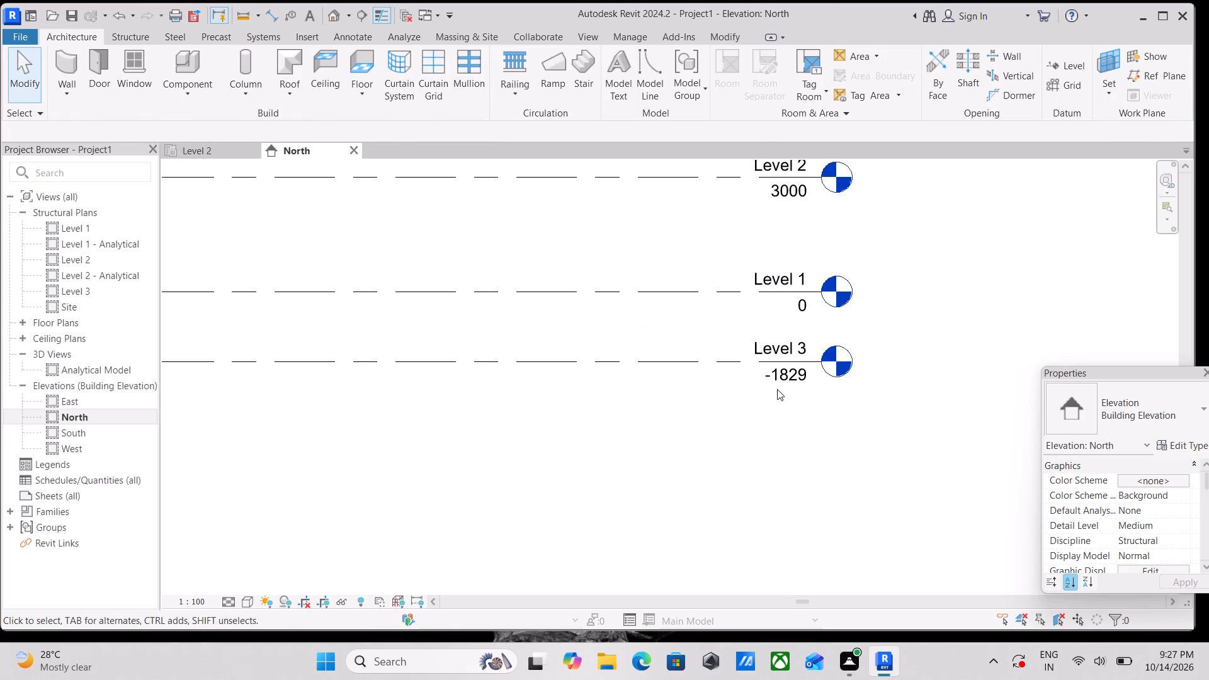
Rename the lowest level, Level 3, as T.O.F and rename its corresponding views too.
scroll(777, 389, up, 3)
key(Escape)
double_click(790, 325)
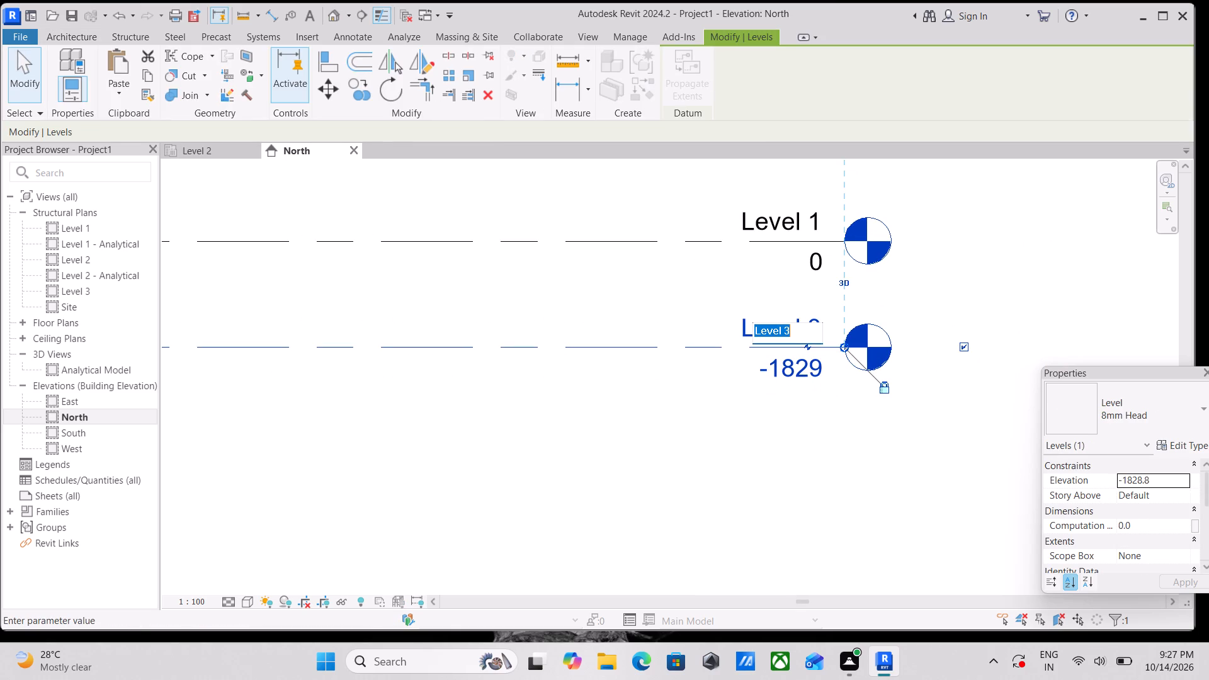
key(BackSpace)
key(g)
key(BackSpace)
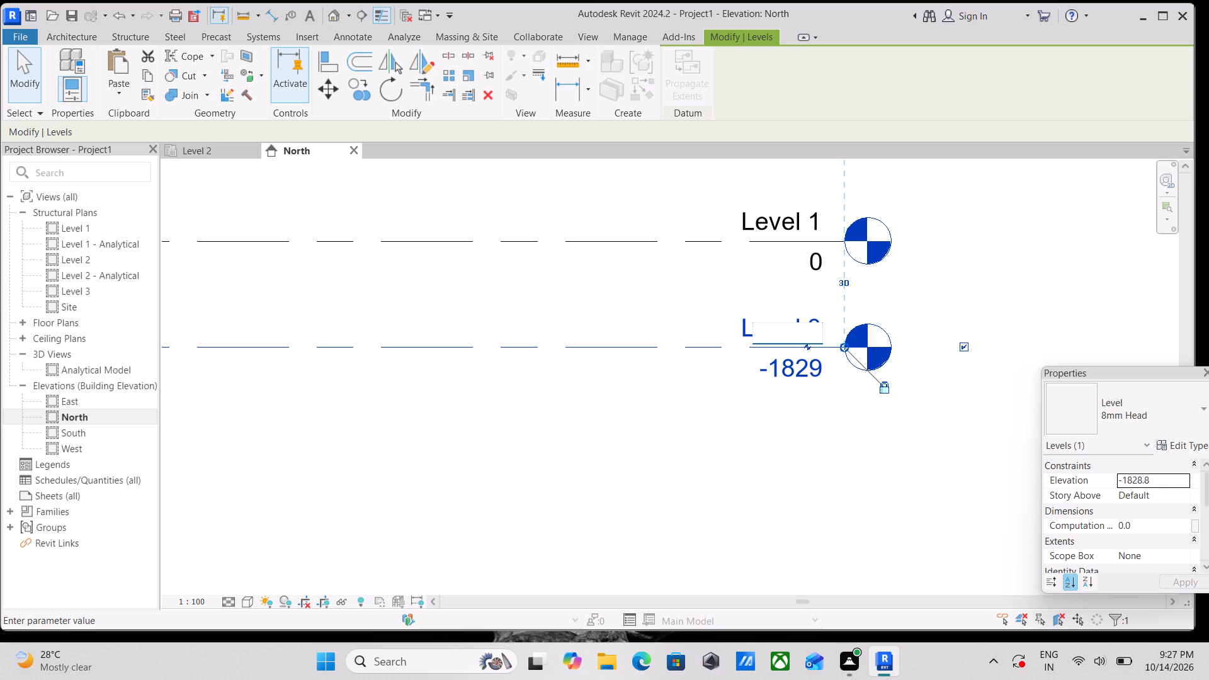
key(g)
key(BackSpace)
text(TO)
key(BackSpace)
text(.O)
text(.F)
key(Return)
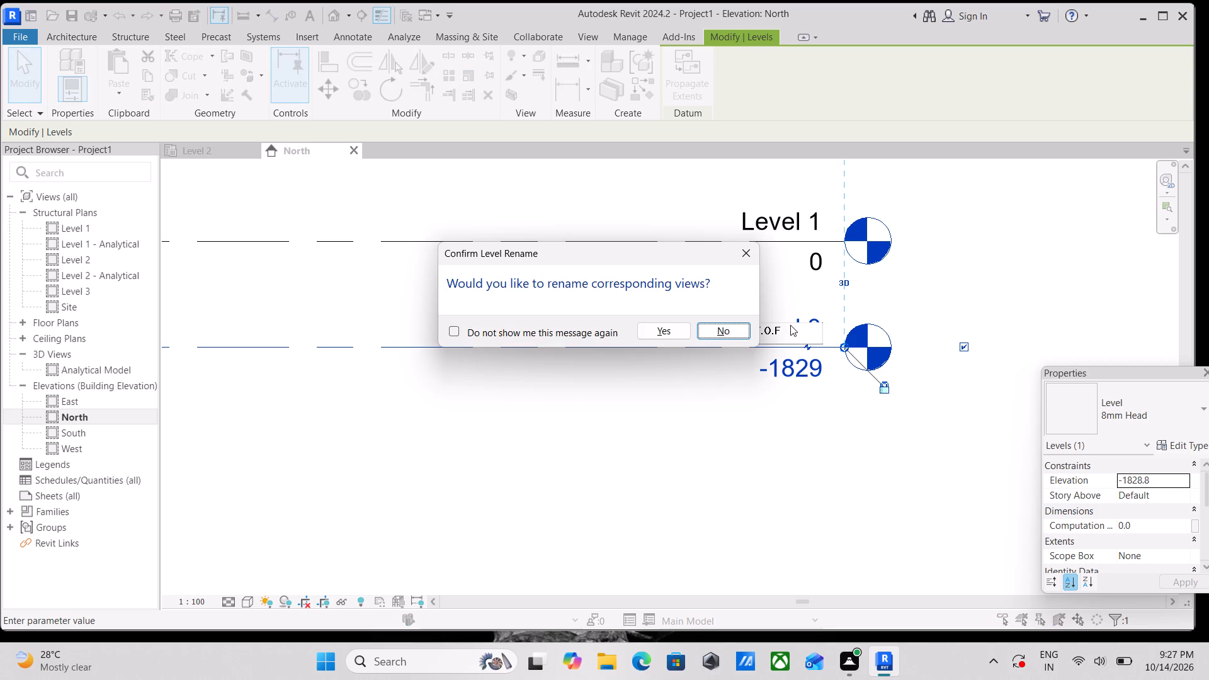
click(661, 326)
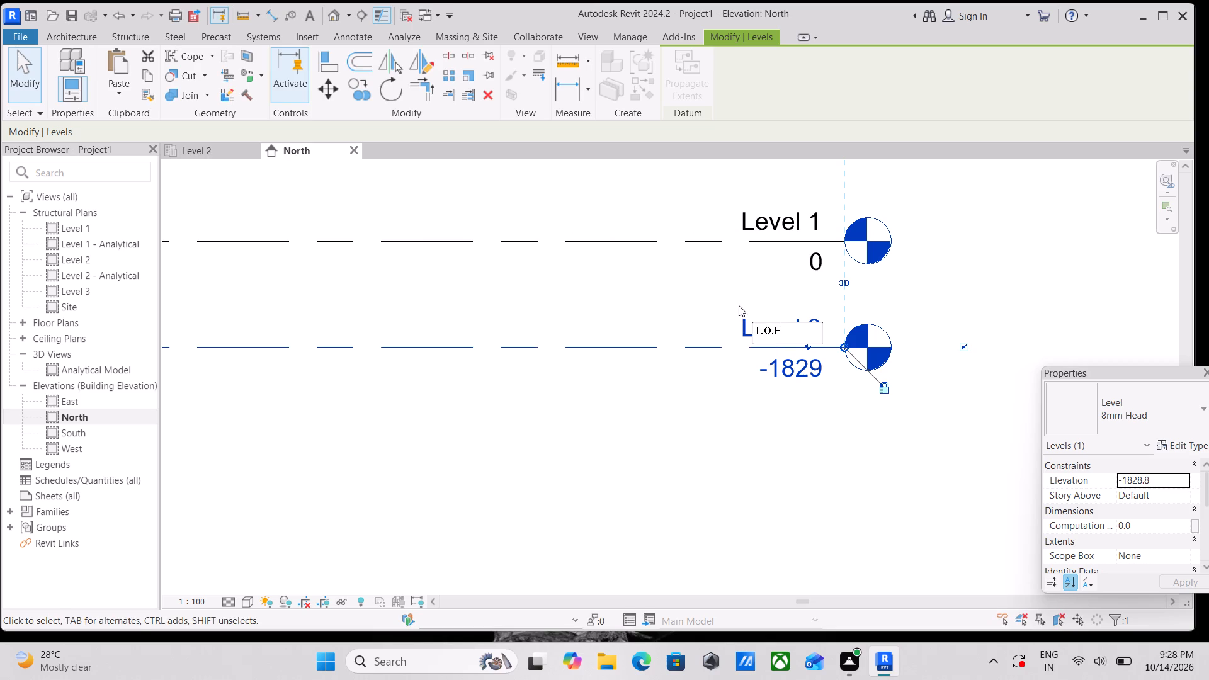
Rename Level 1 as GROUND LEVEL and rename its corresponding views too.
scroll(773, 300, down, 2)
scroll(693, 292, down, 5)
middle_drag(688, 290, 695, 320)
scroll(712, 297, up, 7)
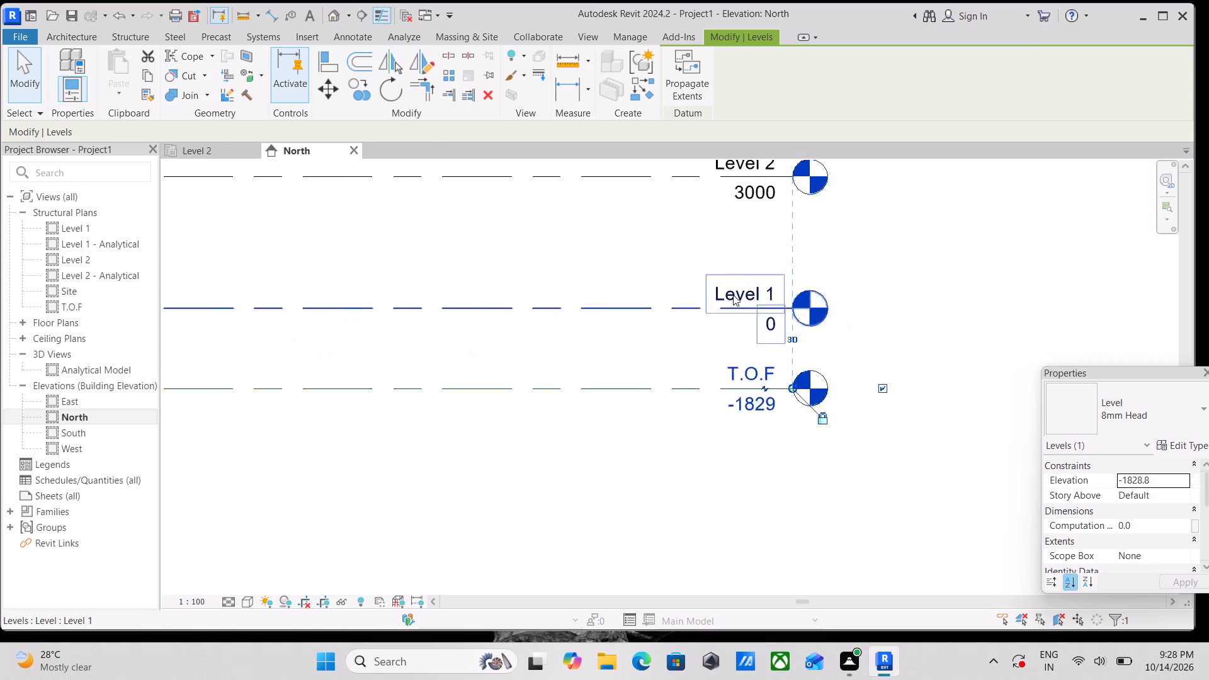
scroll(733, 294, up, 4)
double_click(759, 288)
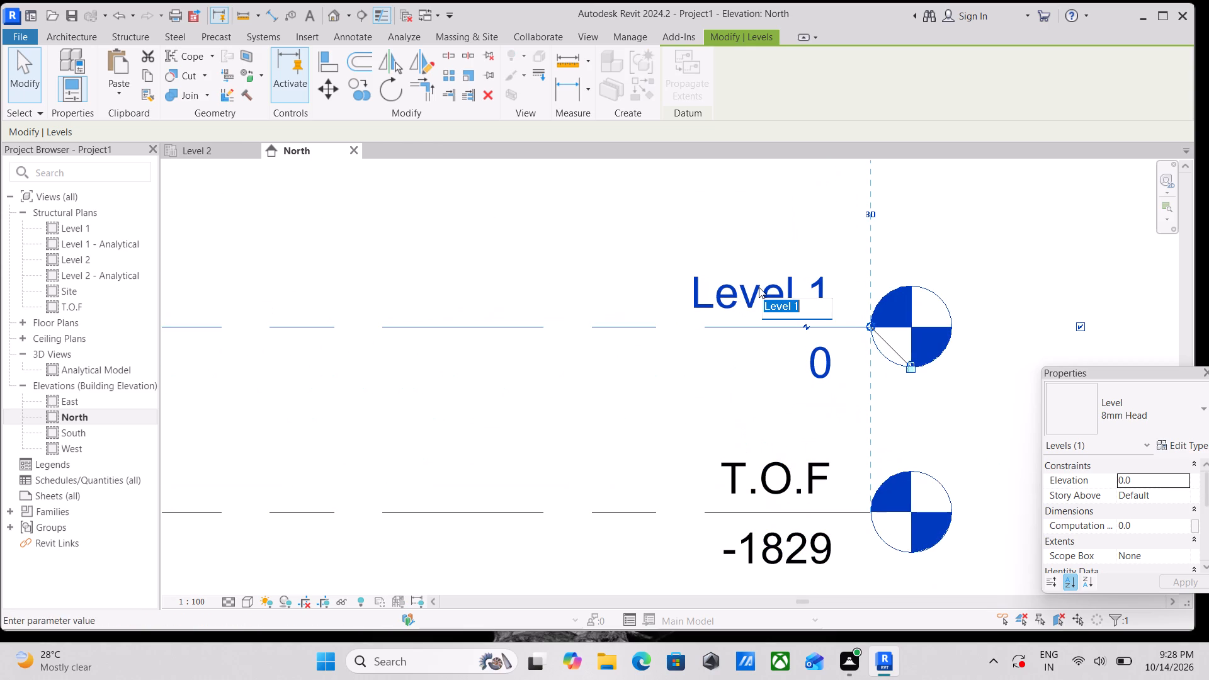
key(BackSpace)
key(g)
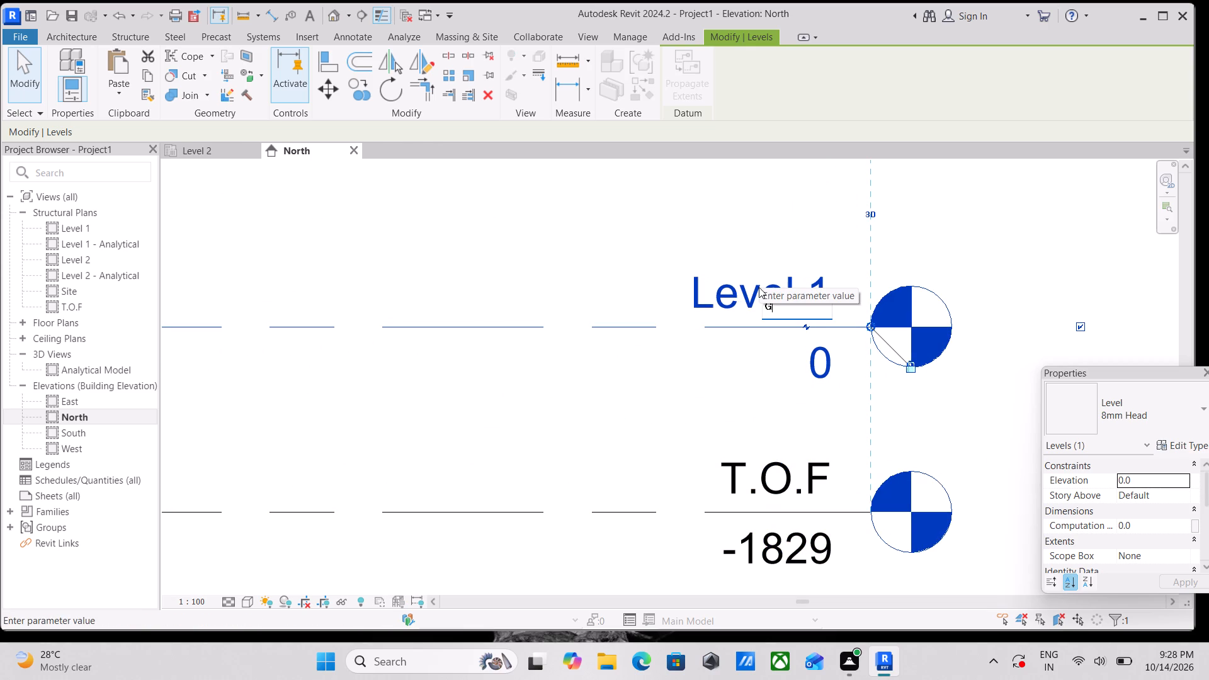
text(ROUND)
key(space)
text(LE)
text(VEL)
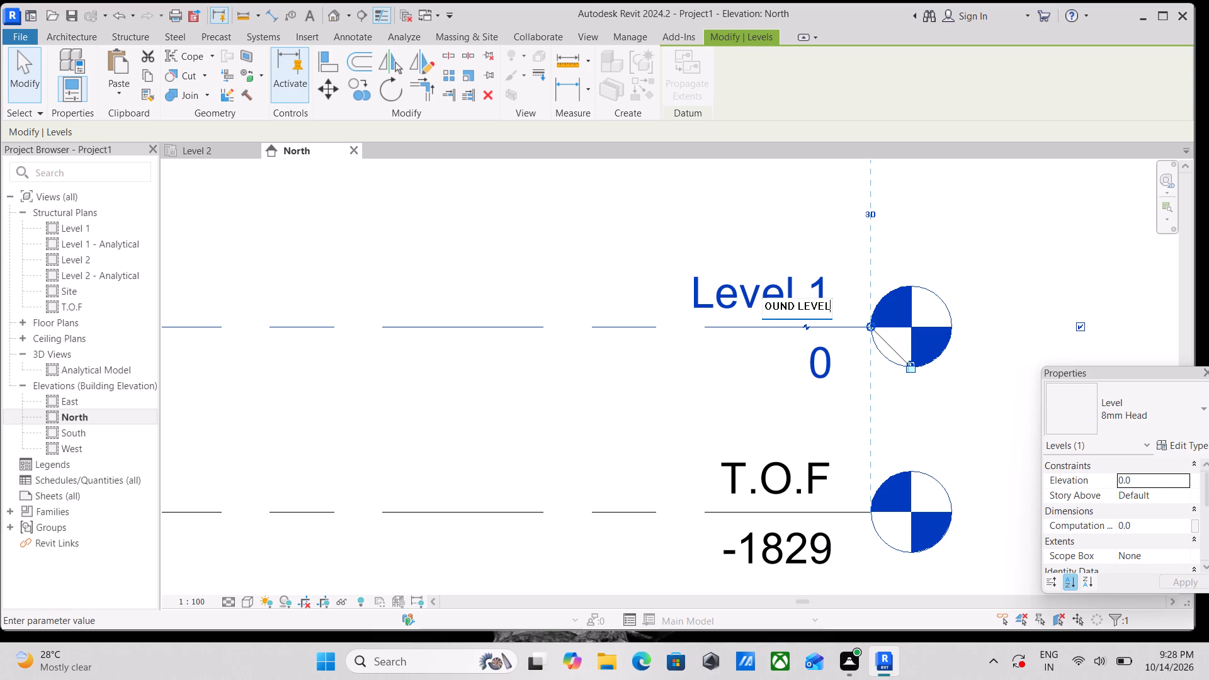
key(Return)
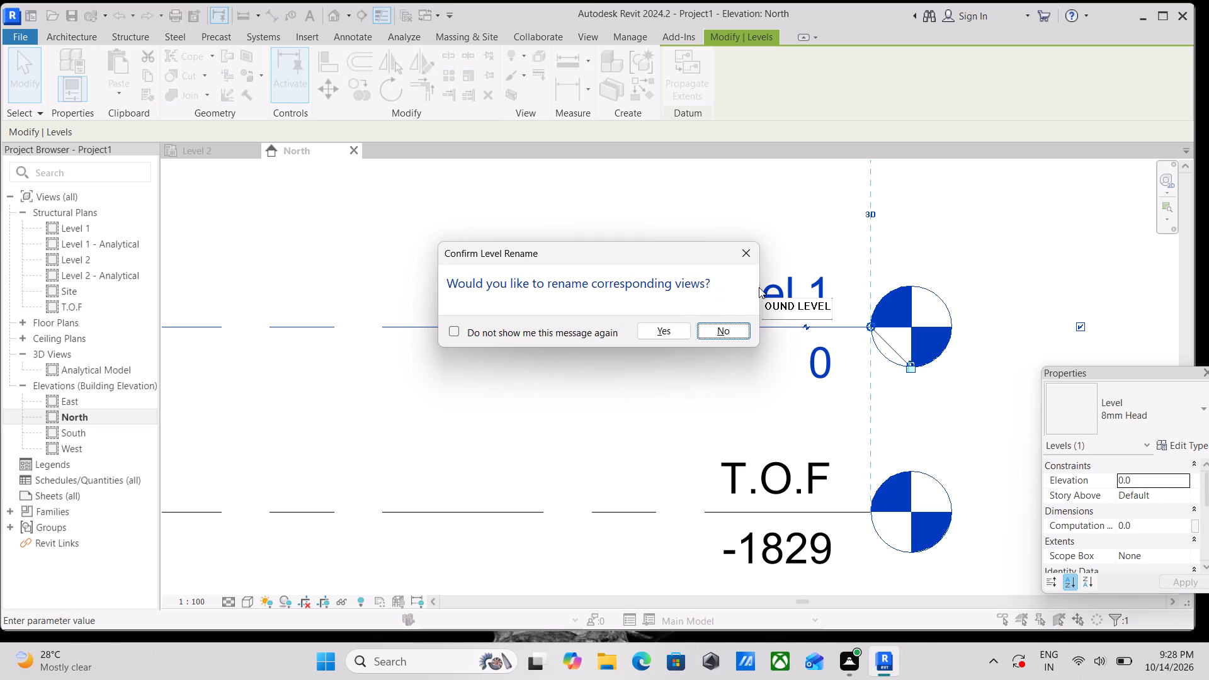
click(659, 325)
Add an aligned dimension between the Level 2 and GROUND LEVEL lines.
scroll(659, 325, down, 5)
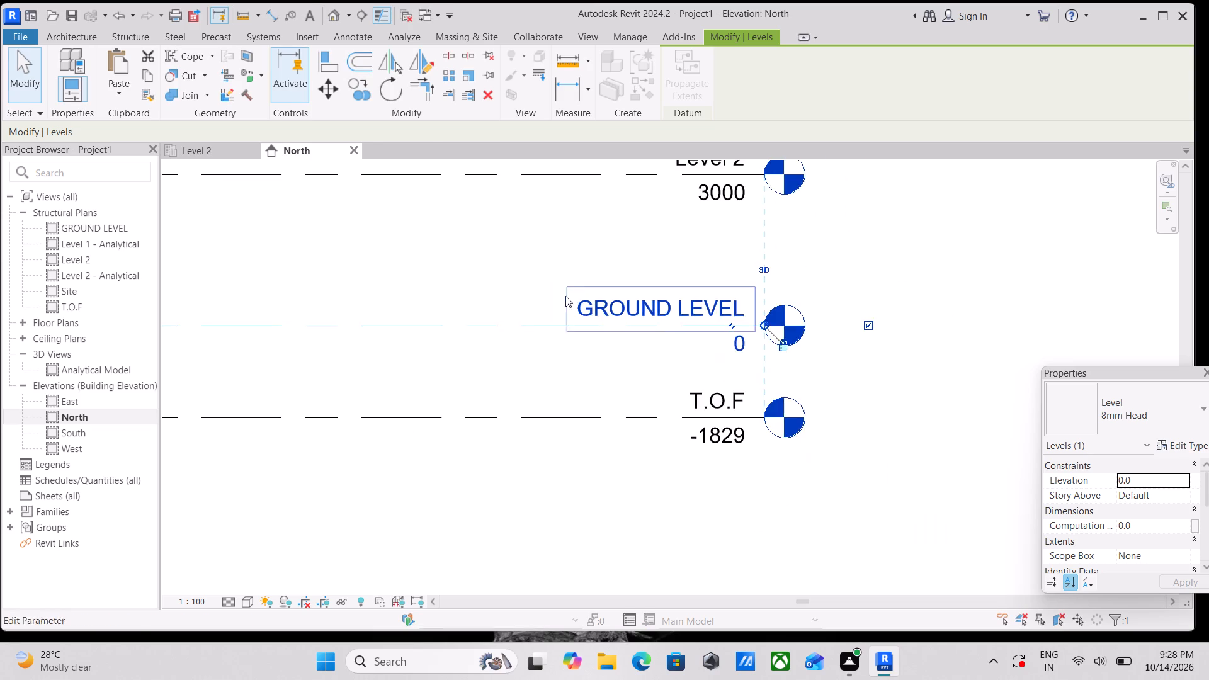
scroll(553, 296, down, 3)
middle_drag(552, 296, 781, 329)
middle_drag(724, 284, 843, 318)
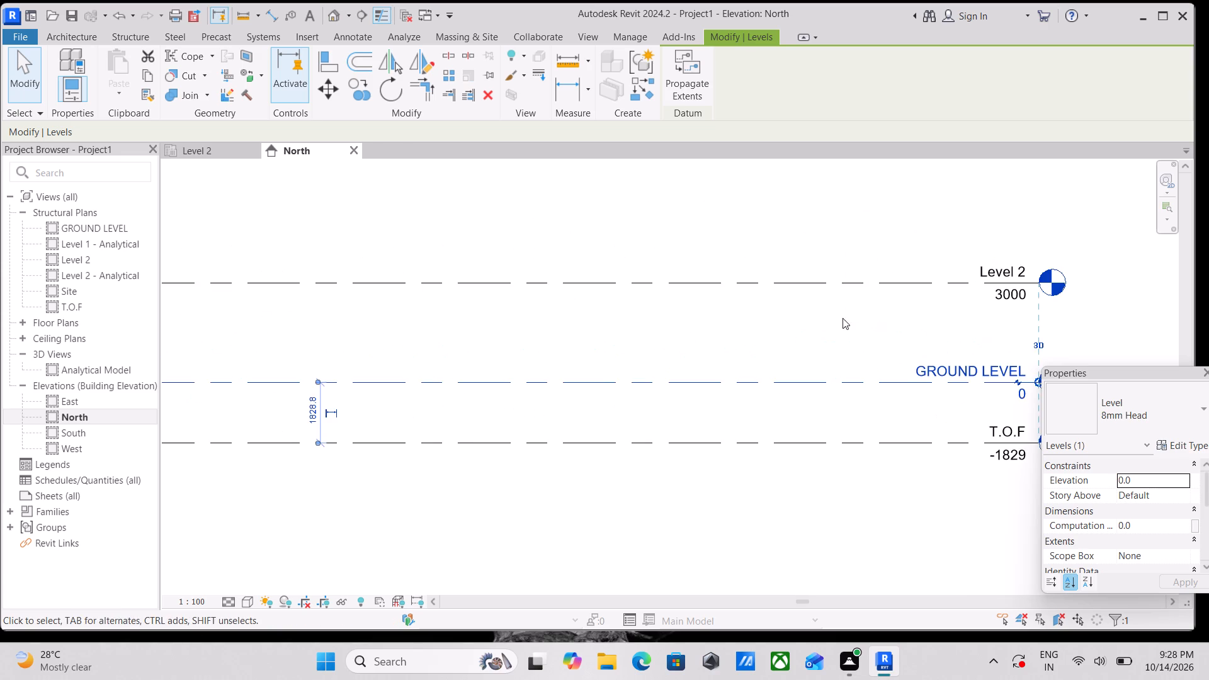
scroll(775, 315, up, 3)
scroll(775, 314, down, 4)
key(Escape)
middle_drag(832, 324, 778, 315)
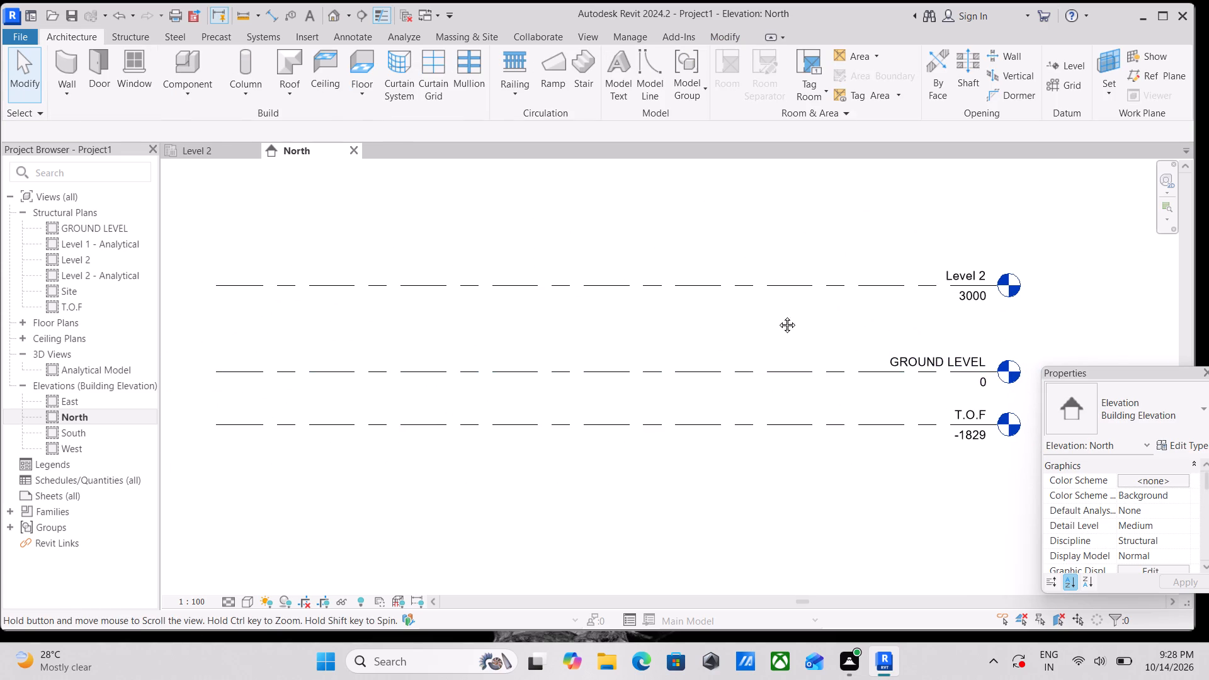
middle_drag(778, 315, 735, 309)
middle_drag(802, 317, 802, 326)
text(DI)
click(550, 276)
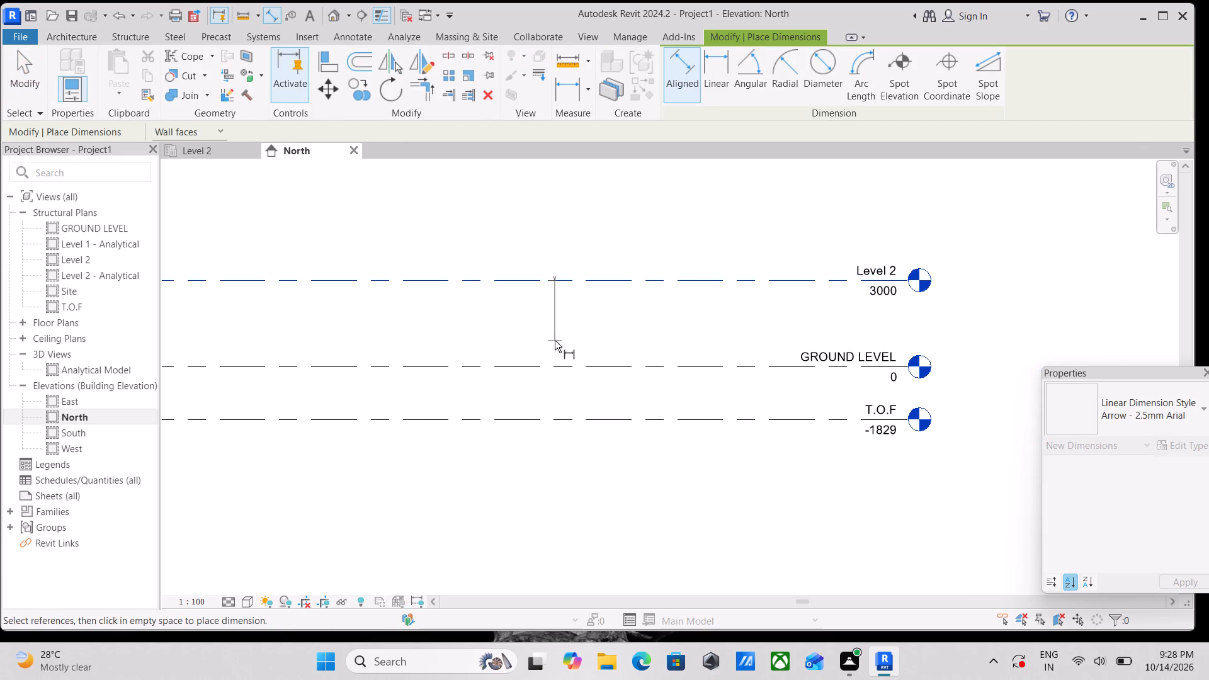
click(554, 363)
click(550, 321)
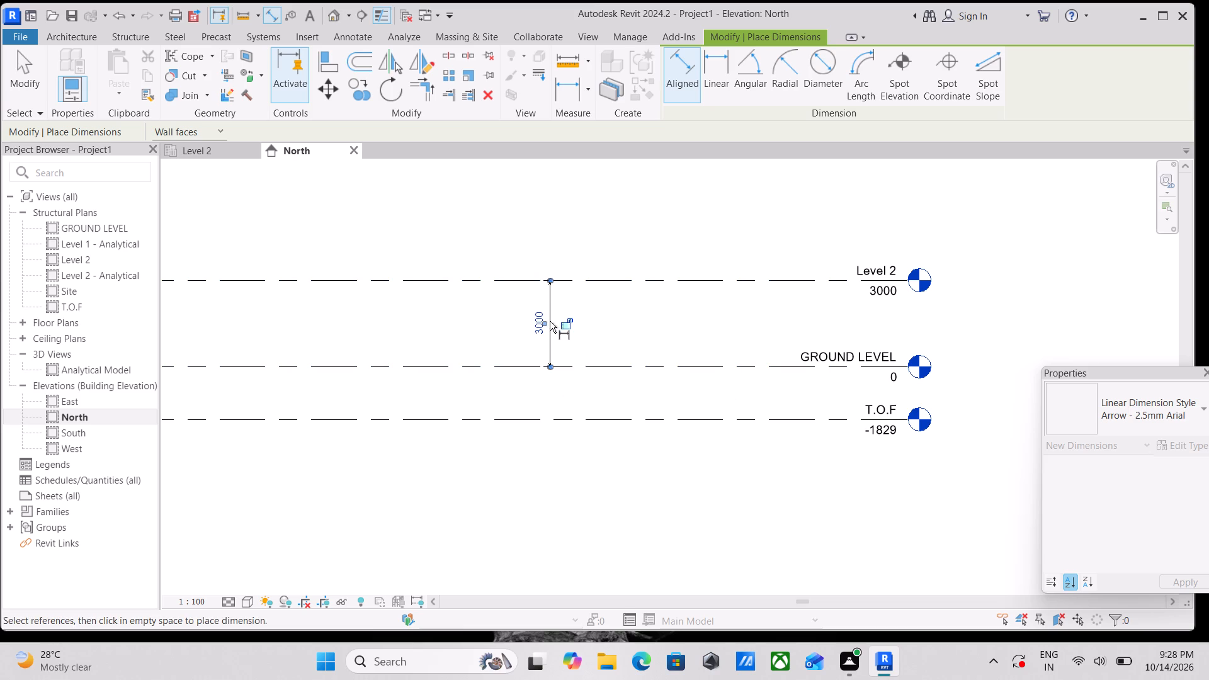
scroll(546, 337, up, 5)
key(Escape)
key(Escape)
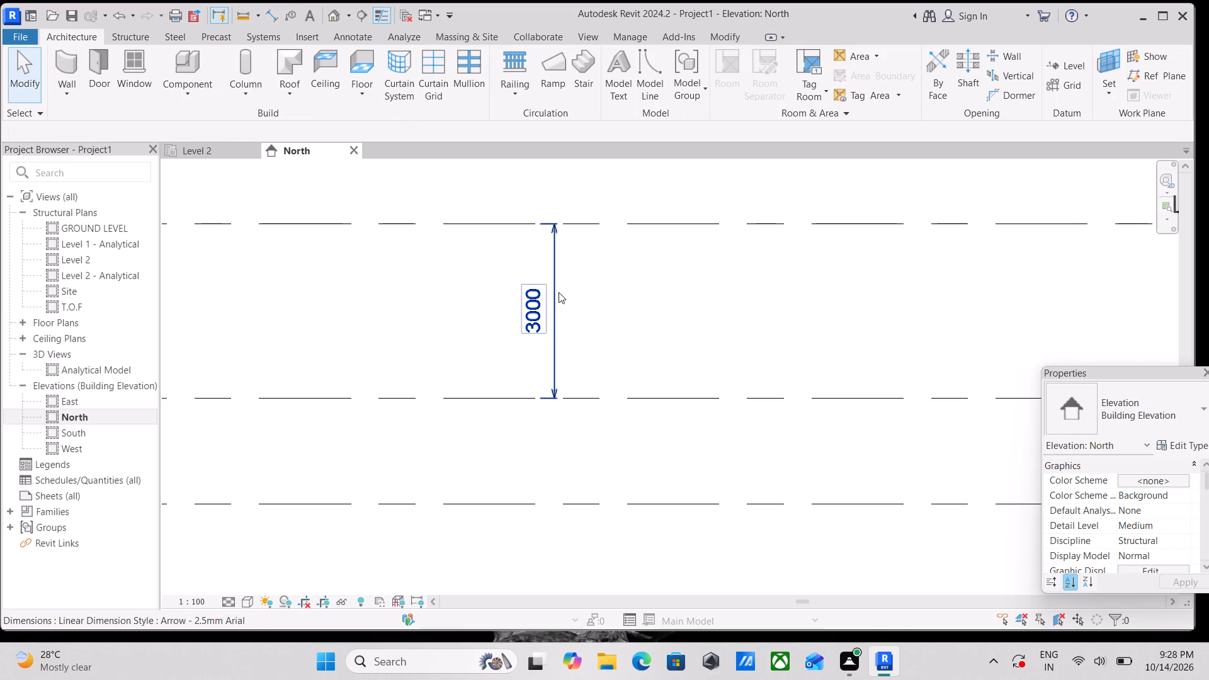
Set the distance from GROUND LEVEL to Level 2 to 10' by editing the dimension with Level 2 selected.
click(559, 292)
key(Escape)
click(618, 225)
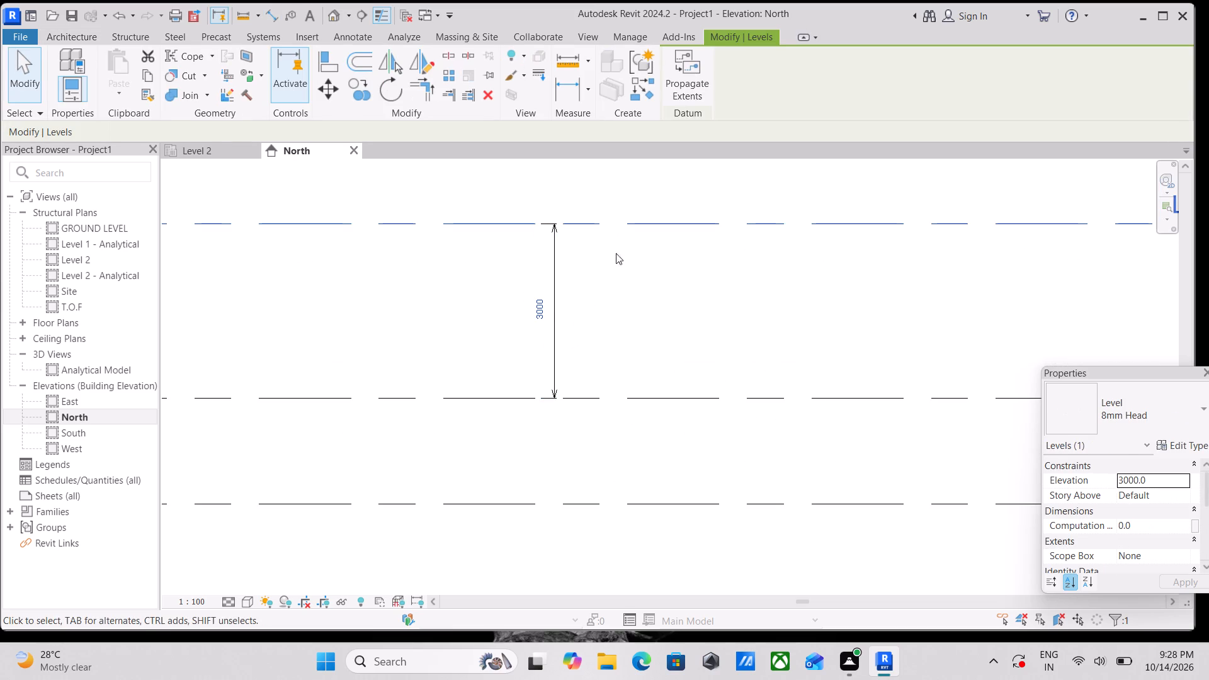
click(533, 304)
scroll(533, 305, down, 4)
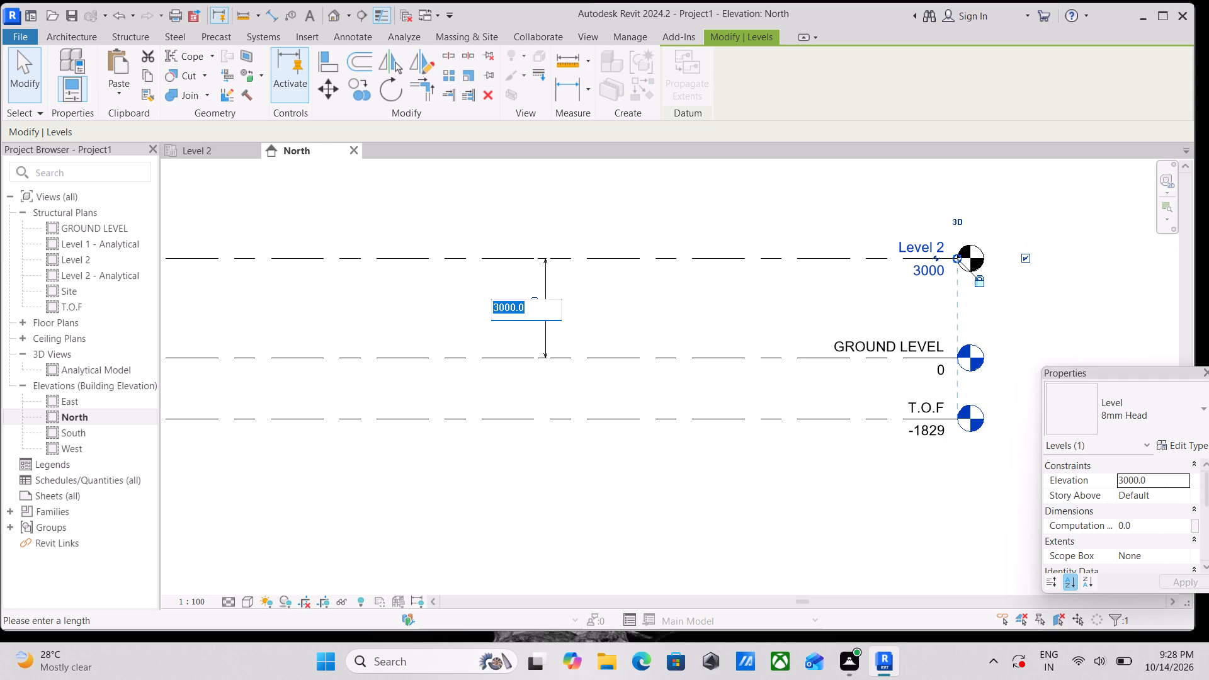
key(1)
text(0')
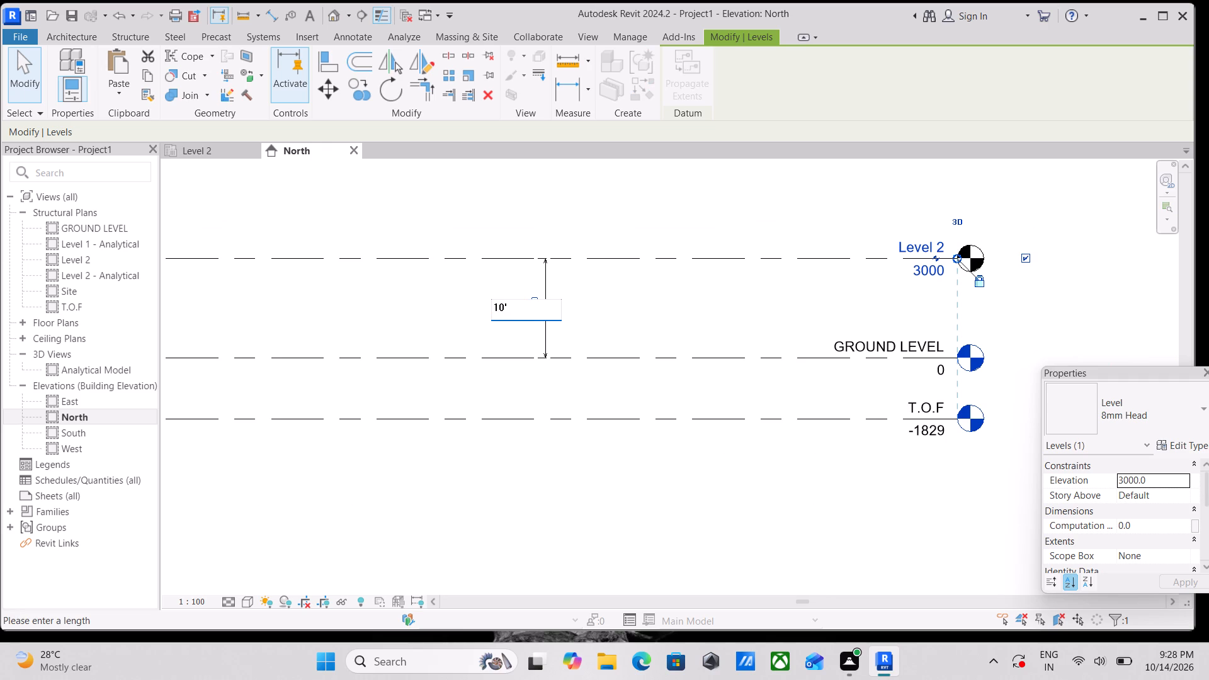
key(Return)
scroll(929, 298, down, 2)
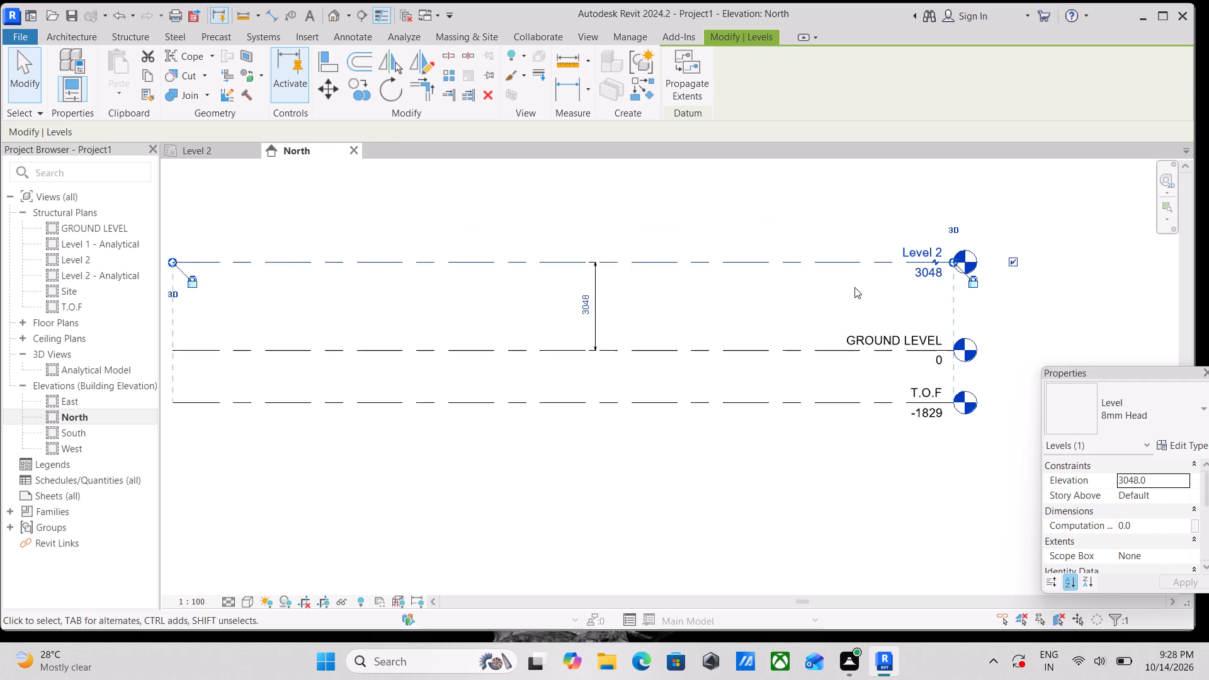
key(Escape)
key(Escape)
key(Escape)
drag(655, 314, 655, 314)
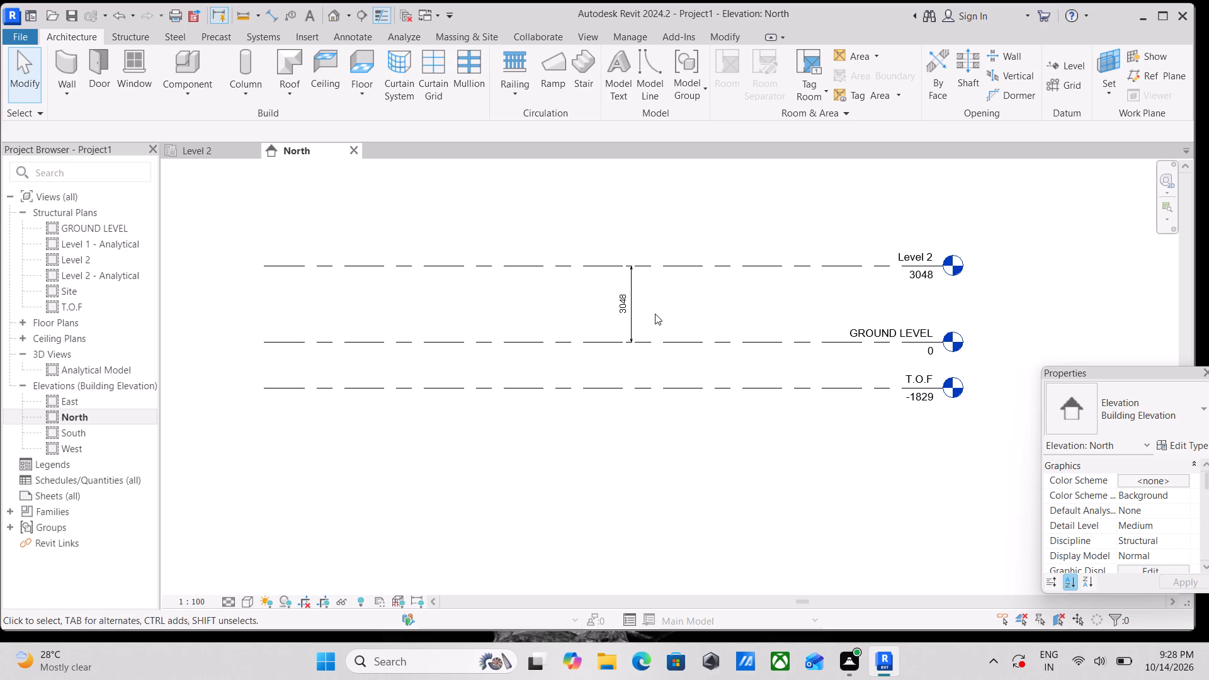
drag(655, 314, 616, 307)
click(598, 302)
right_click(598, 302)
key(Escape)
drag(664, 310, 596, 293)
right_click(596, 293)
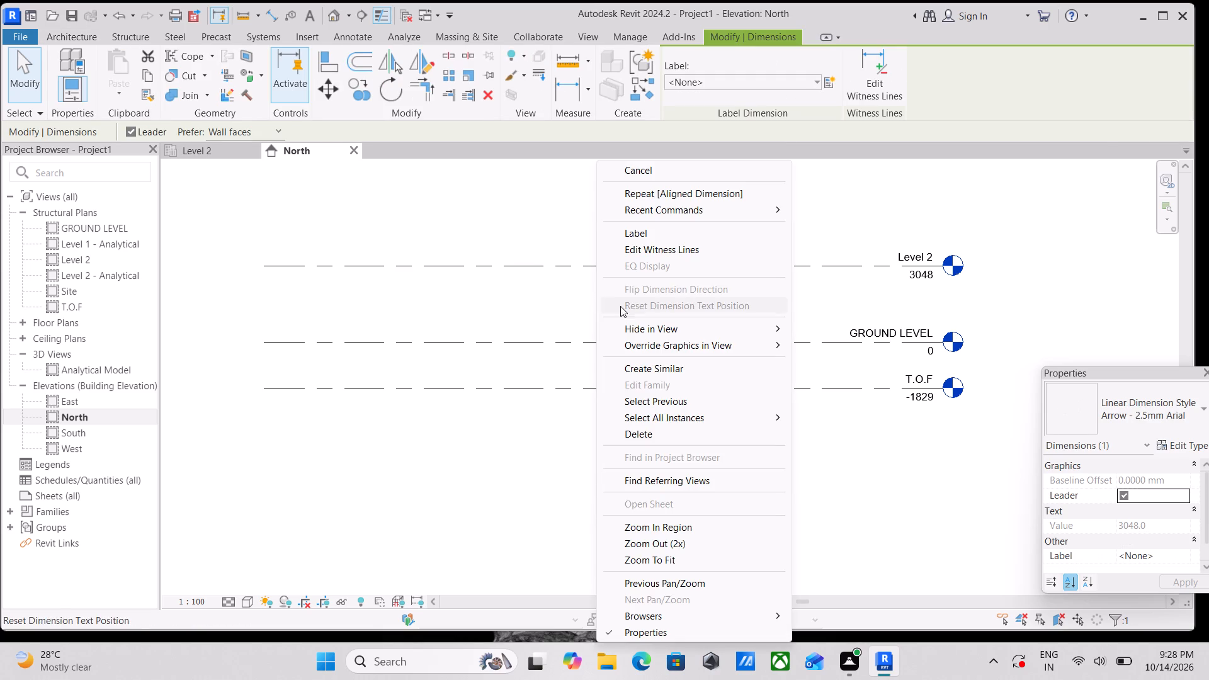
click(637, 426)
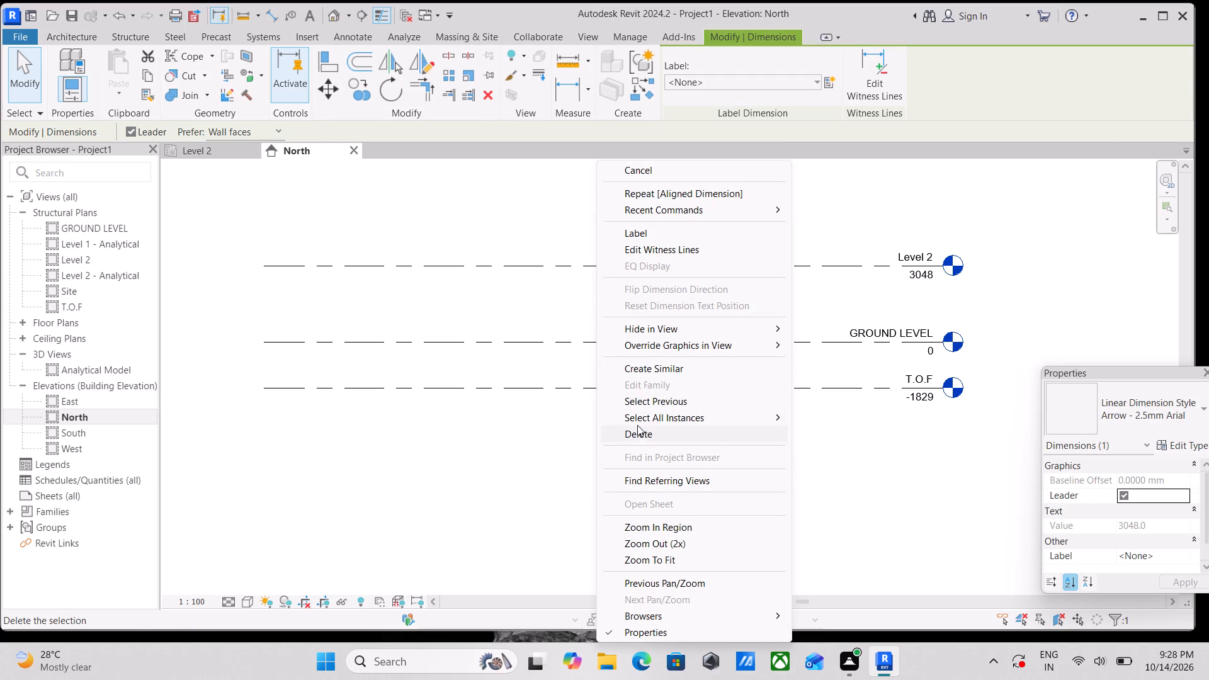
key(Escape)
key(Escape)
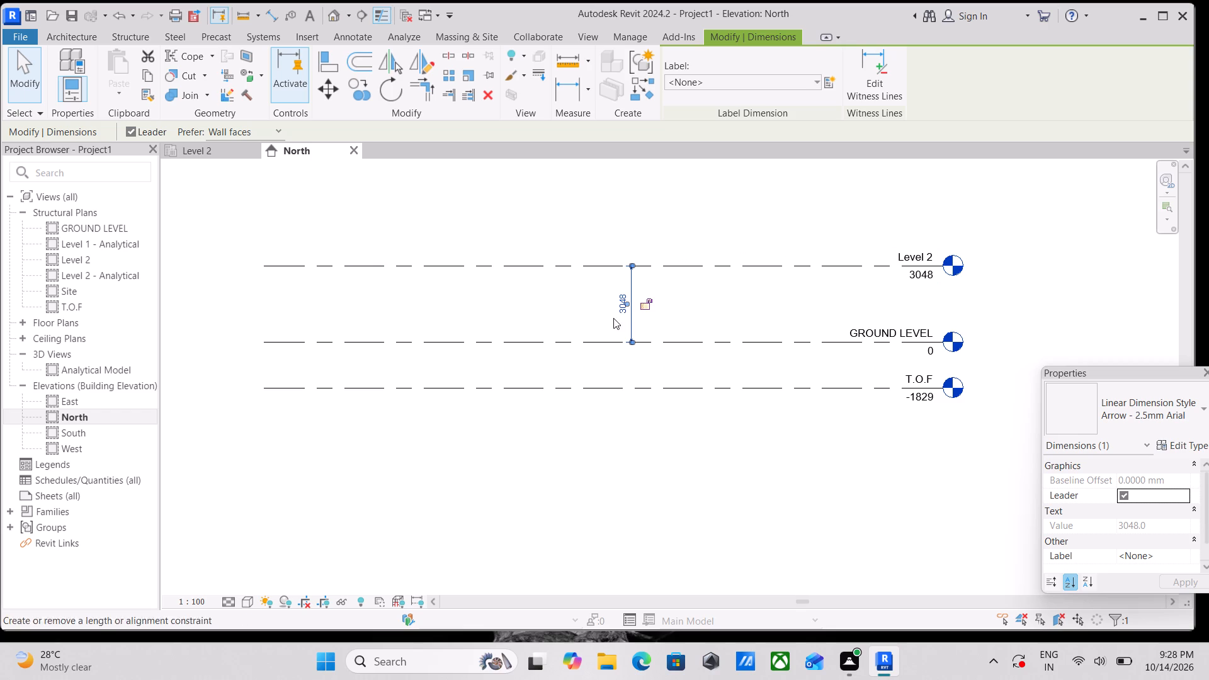
Add three levels stacked above Level 2 by picking existing level lines, each at a 10' offset from the one below.
scroll(734, 208, down, 1)
middle_drag(734, 208, 766, 268)
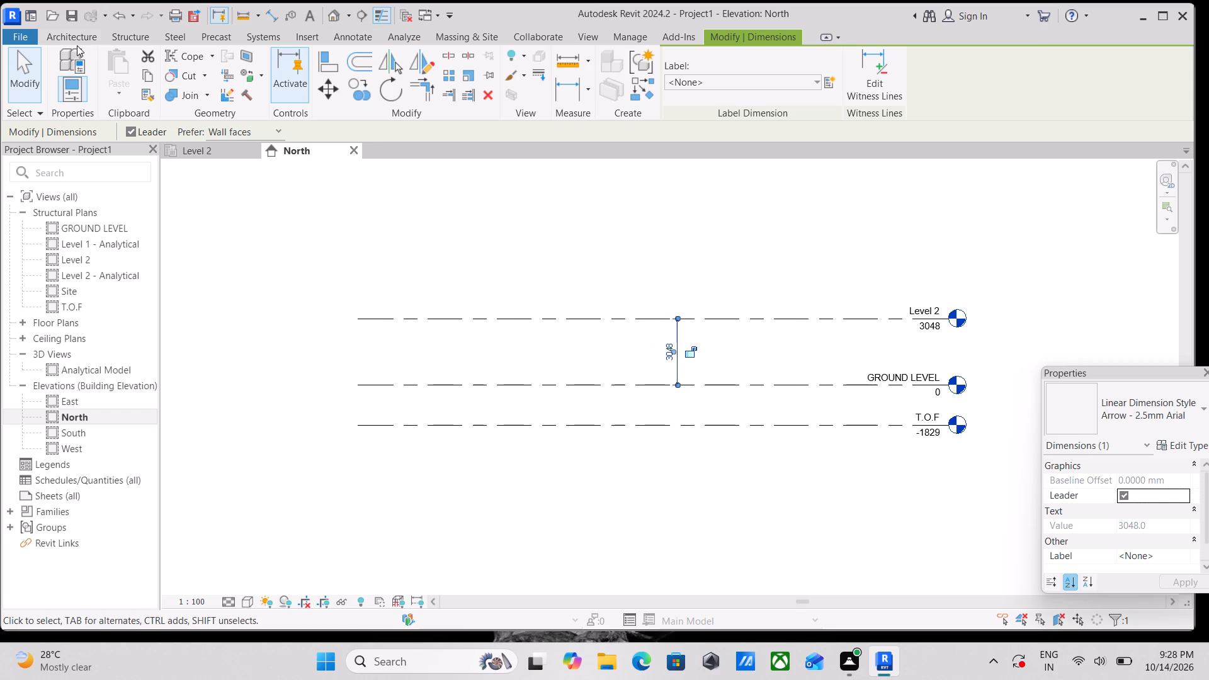
click(110, 35)
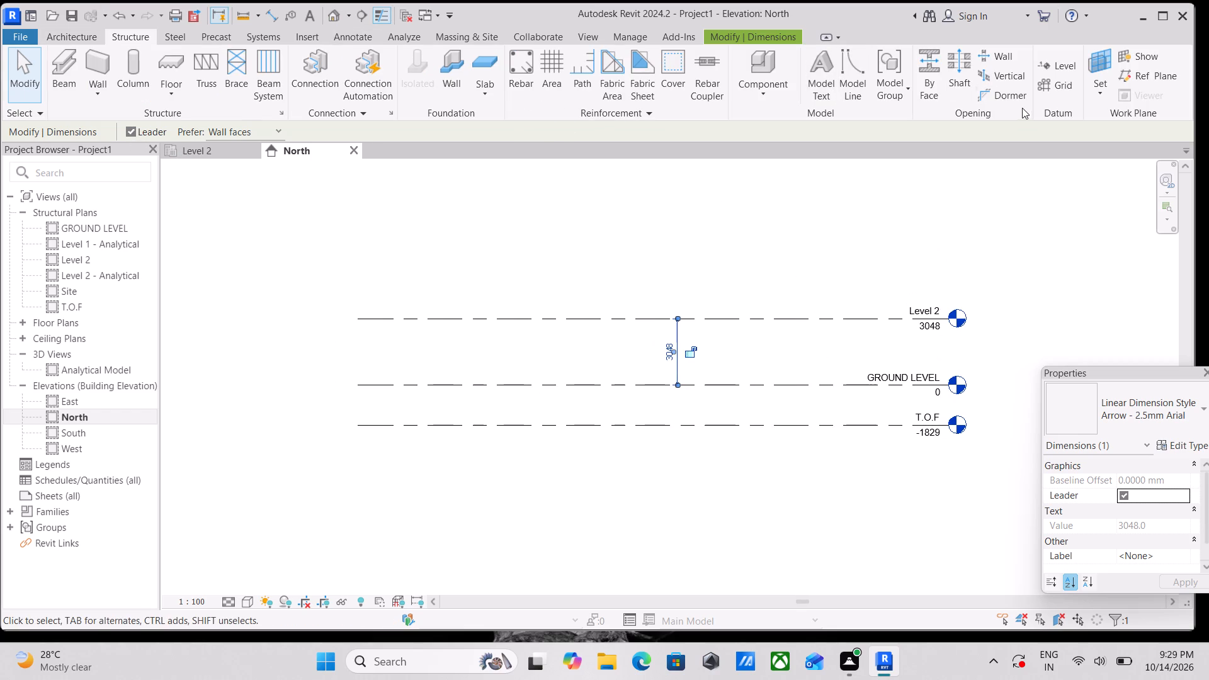
text(LL)
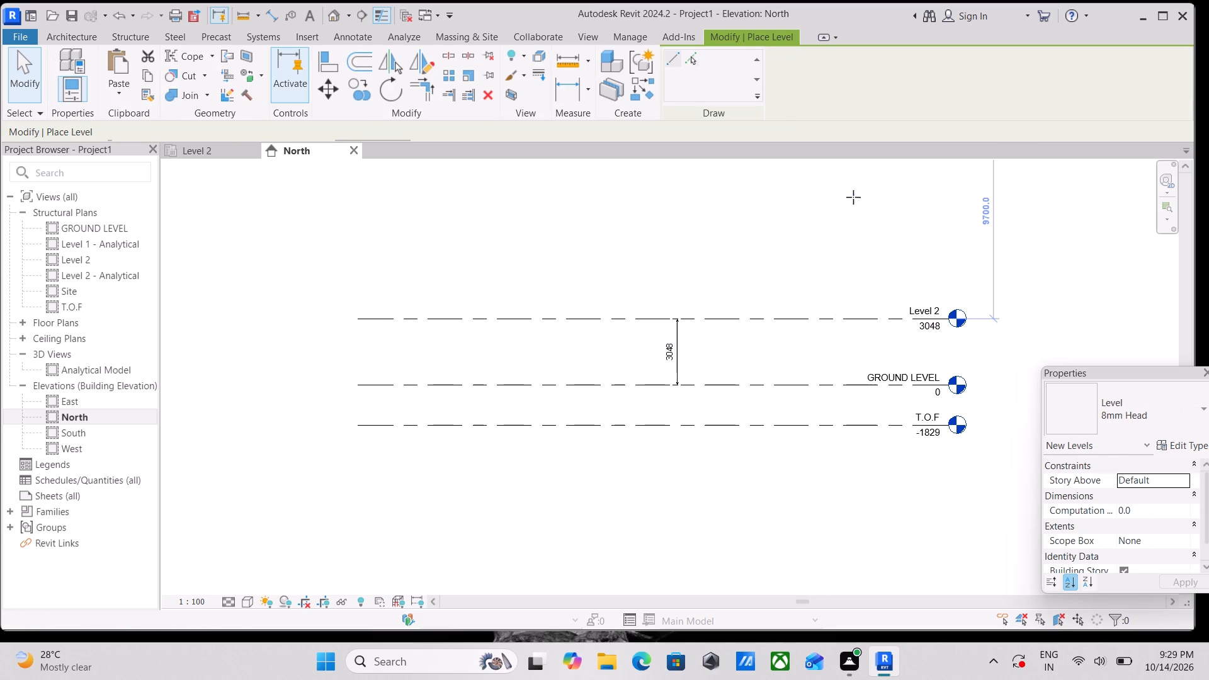
click(689, 57)
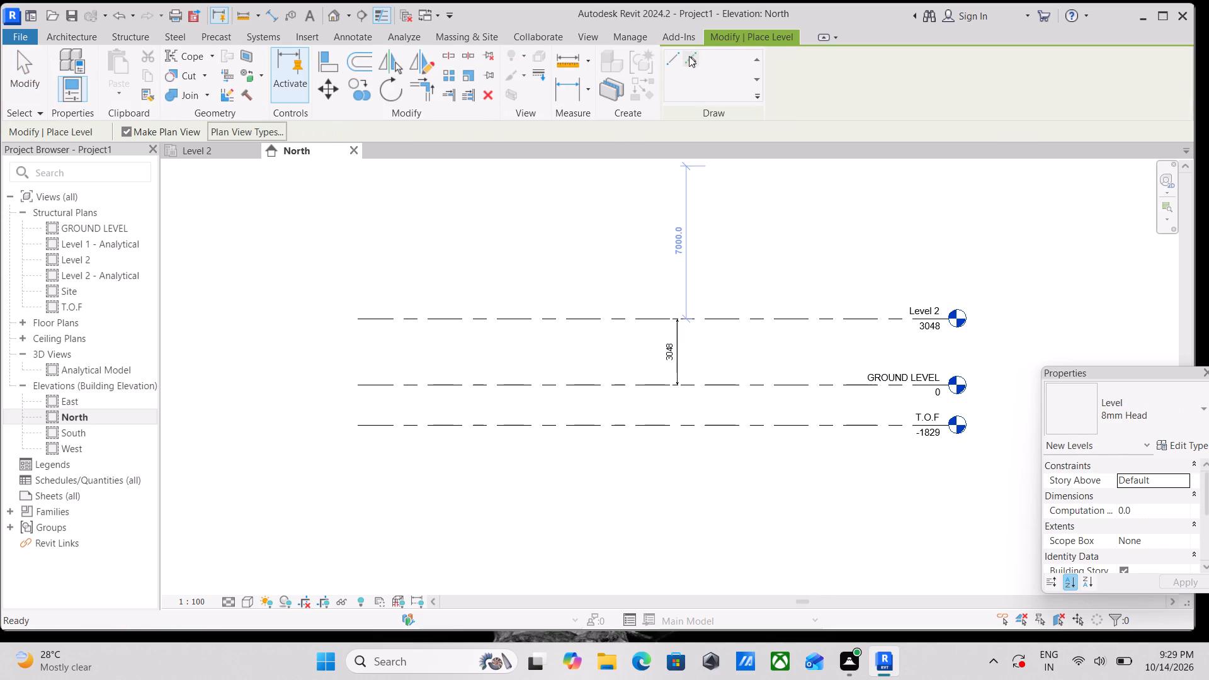
drag(363, 125, 310, 126)
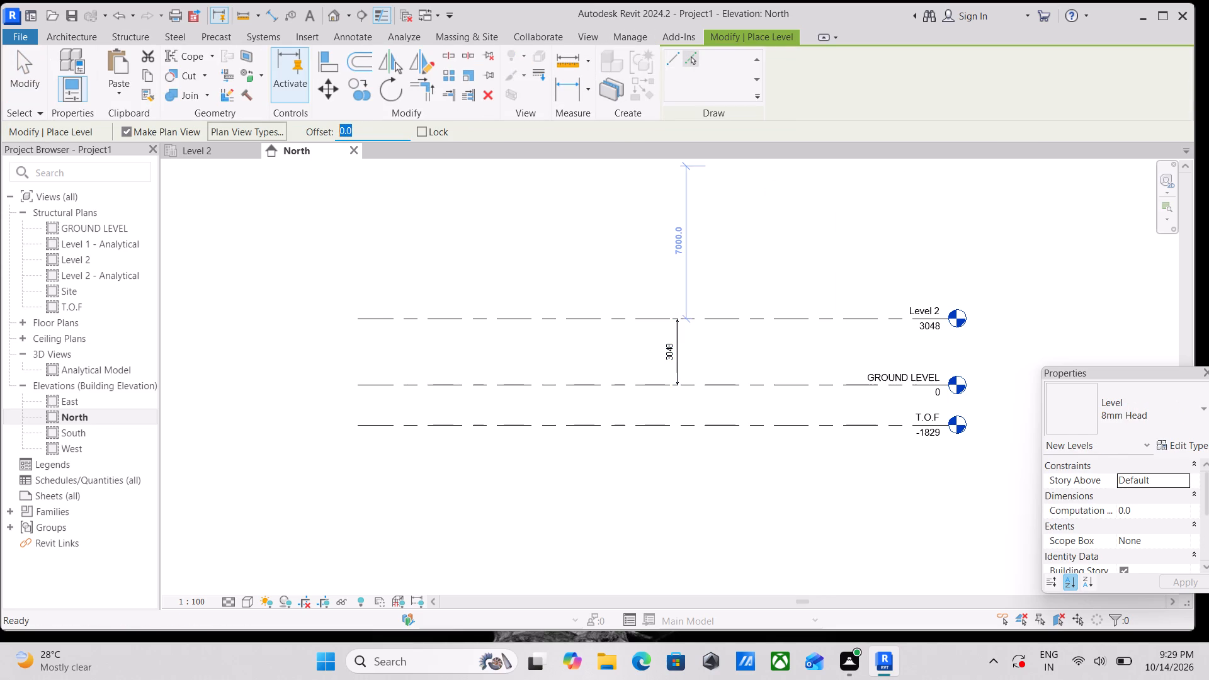
drag(310, 126, 306, 126)
text(10')
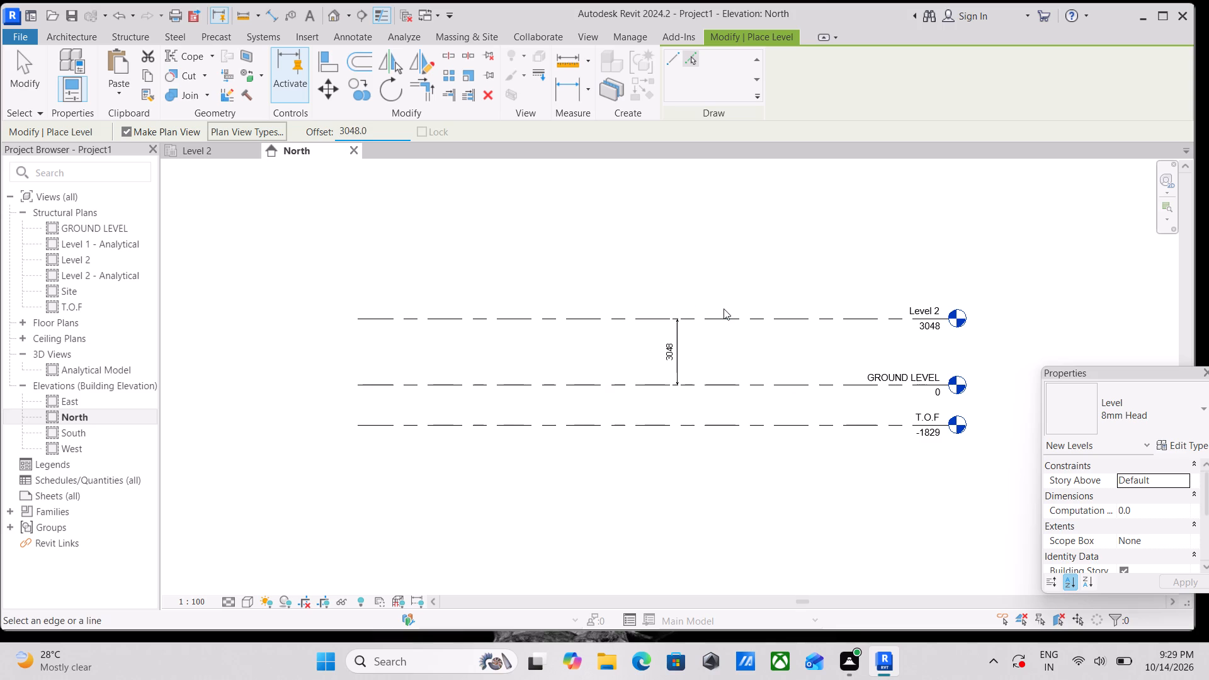
scroll(696, 282, down, 3)
middle_drag(696, 282, 599, 341)
scroll(696, 282, up, 1)
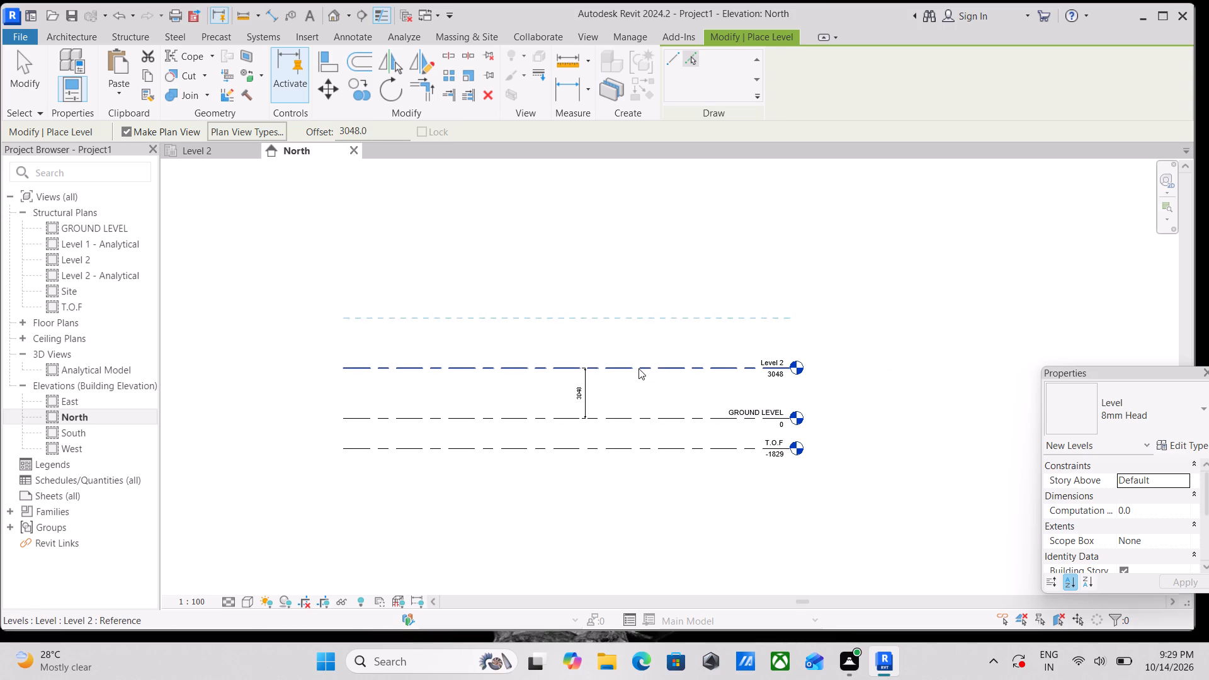
click(642, 363)
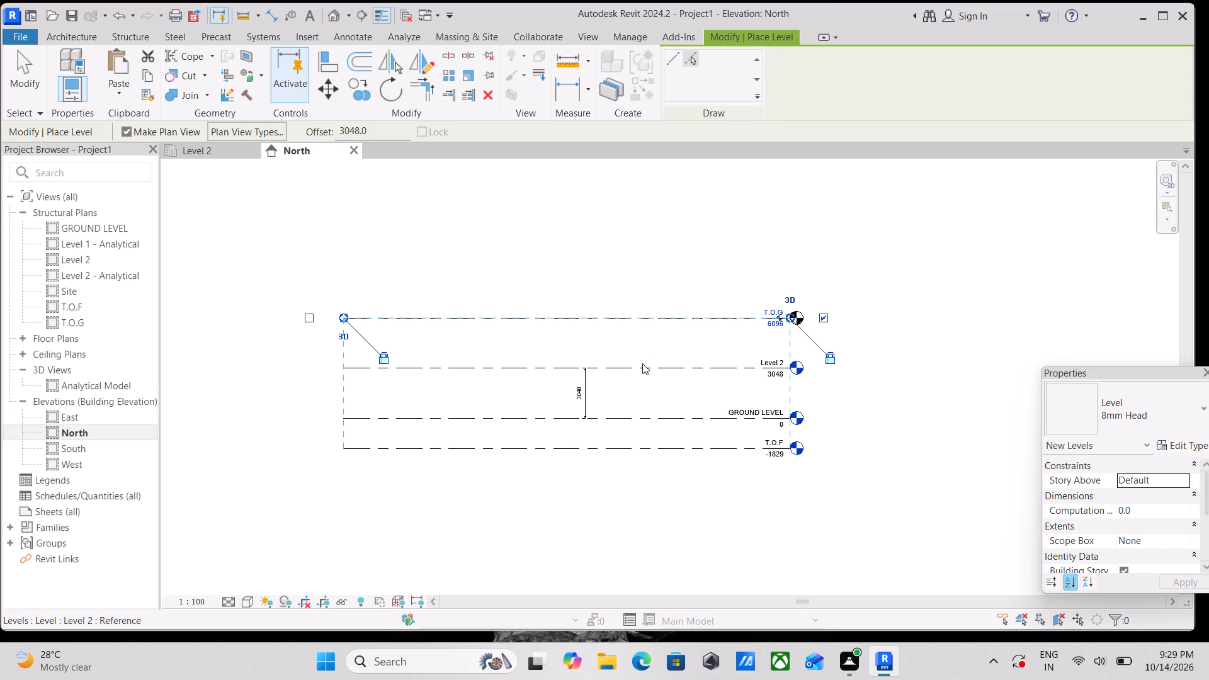
click(635, 318)
click(635, 268)
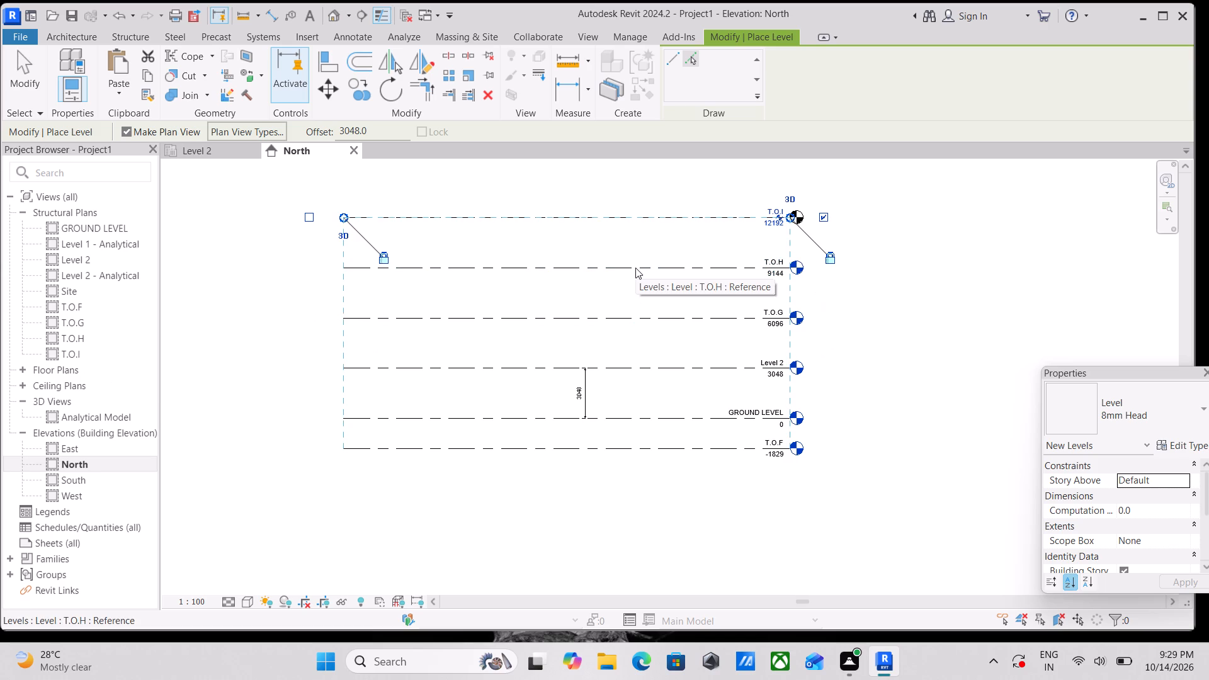
key(Escape)
scroll(836, 433, up, 1)
key(Escape)
scroll(776, 391, up, 3)
key(Escape)
key(Escape)
Rename Level 2 as 1 ST FLOOR and rename its corresponding views too.
scroll(700, 339, up, 2)
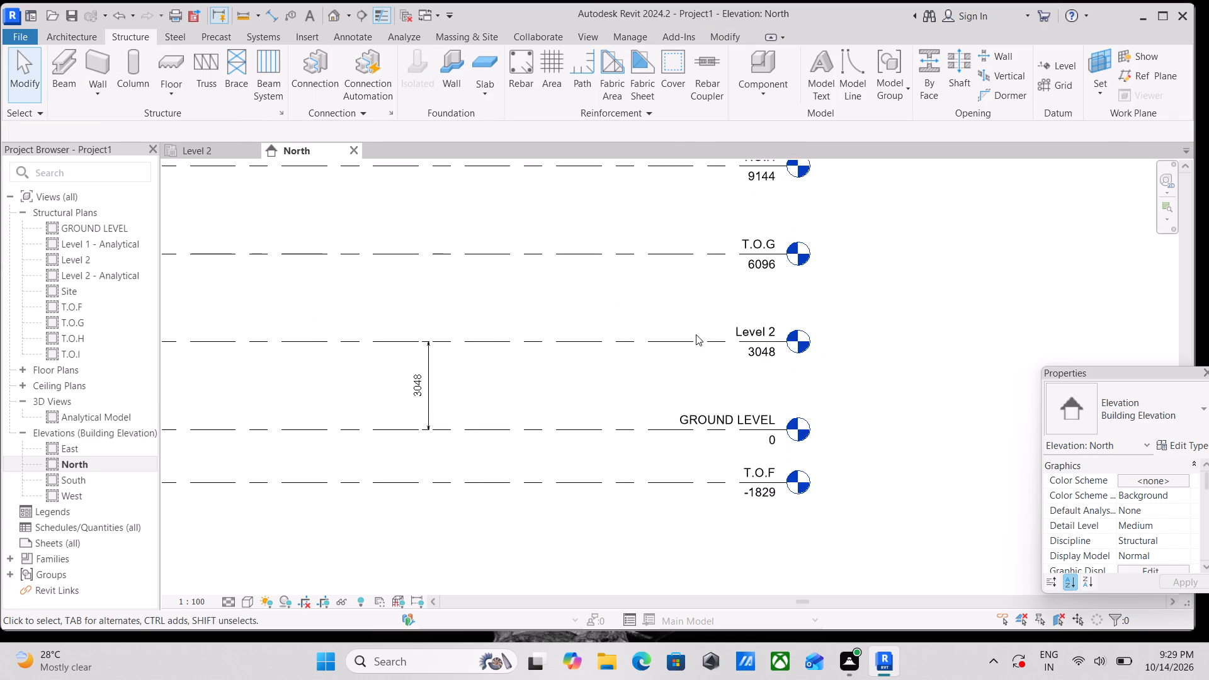
scroll(696, 334, up, 1)
key(Escape)
double_click(779, 323)
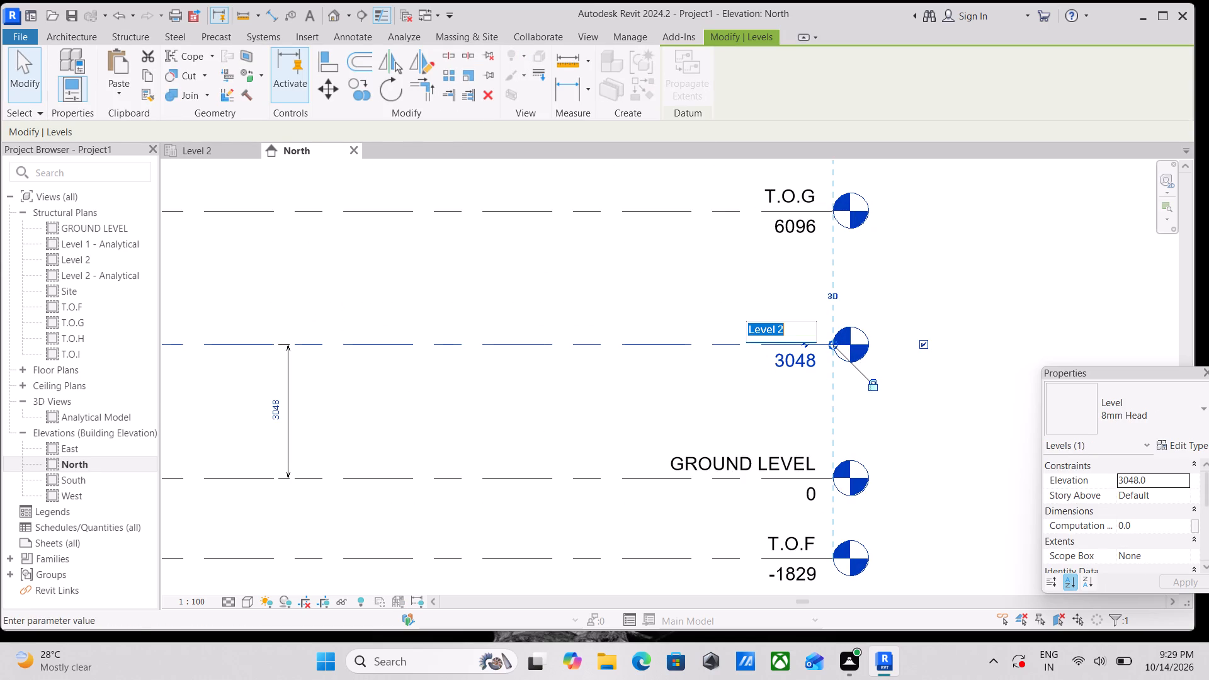
text(1)
key(space)
text(ST)
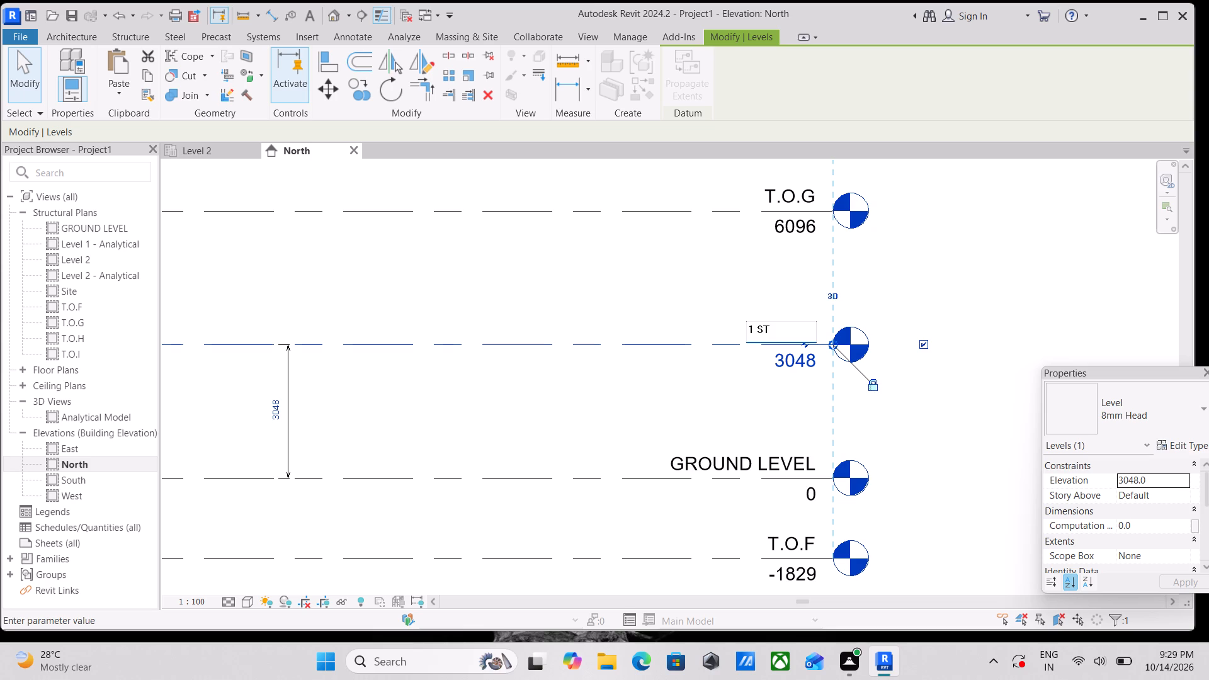
key(space)
text(FL)
text(OO)
key(r)
key(Return)
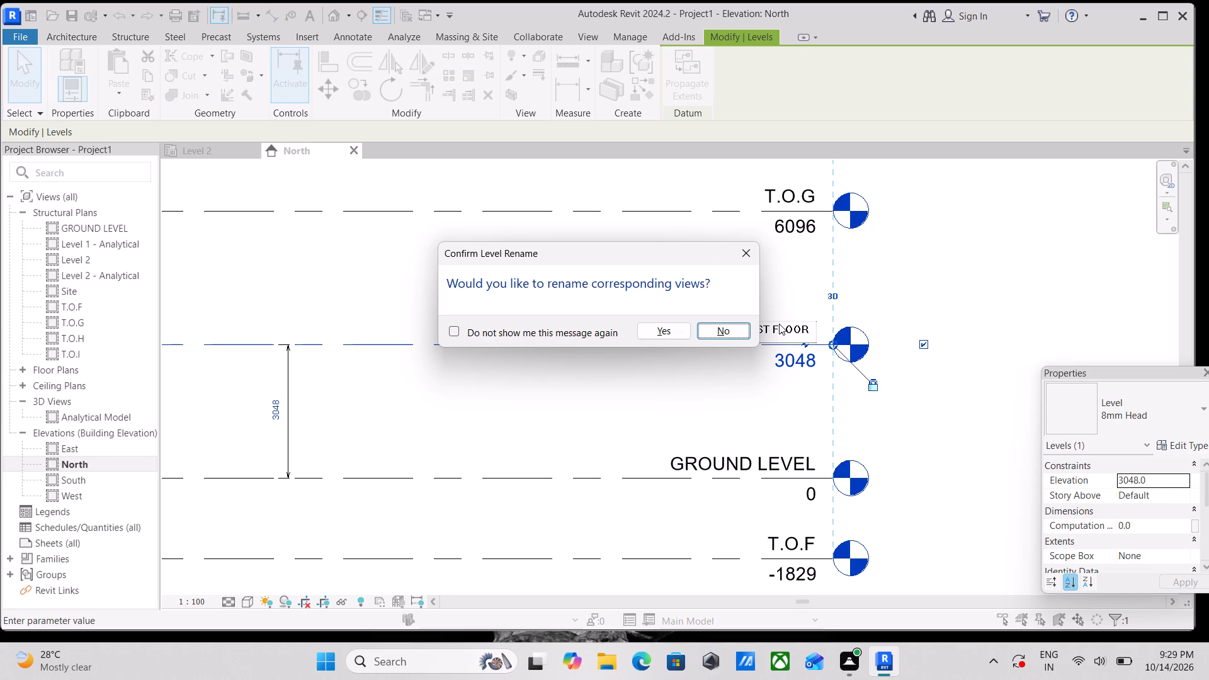
scroll(779, 324, up, 3)
click(664, 336)
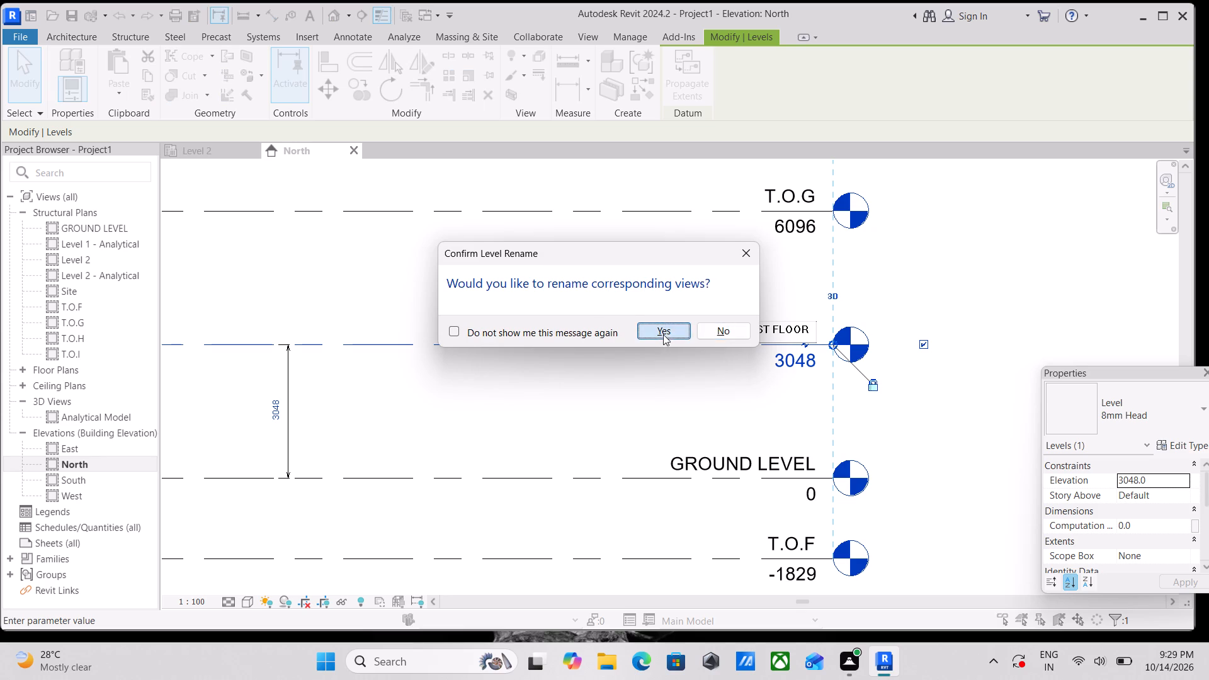
Rename T.O.G, the level directly above 1 ST FLOOR, as 2ND FLOOR and rename its corresponding views too.
scroll(792, 307, down, 4)
middle_drag(792, 306, 803, 373)
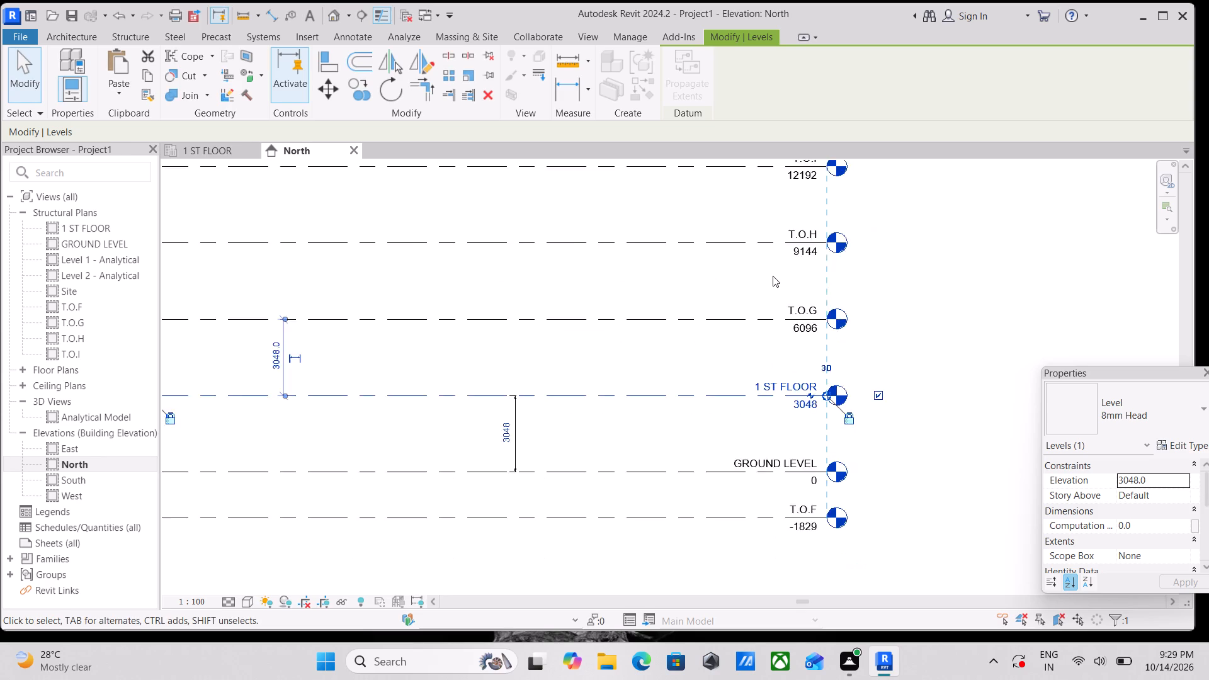
scroll(772, 276, down, 3)
middle_drag(772, 287, 784, 325)
scroll(801, 308, up, 3)
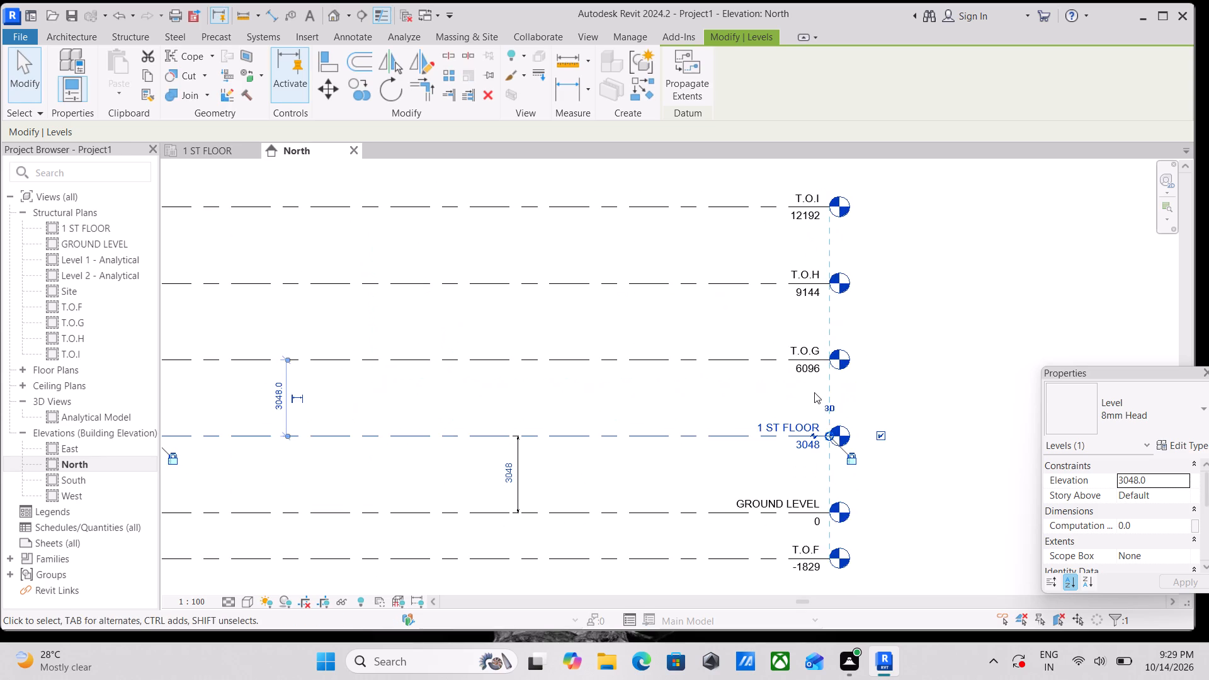
scroll(814, 392, up, 3)
click(814, 324)
click(814, 324)
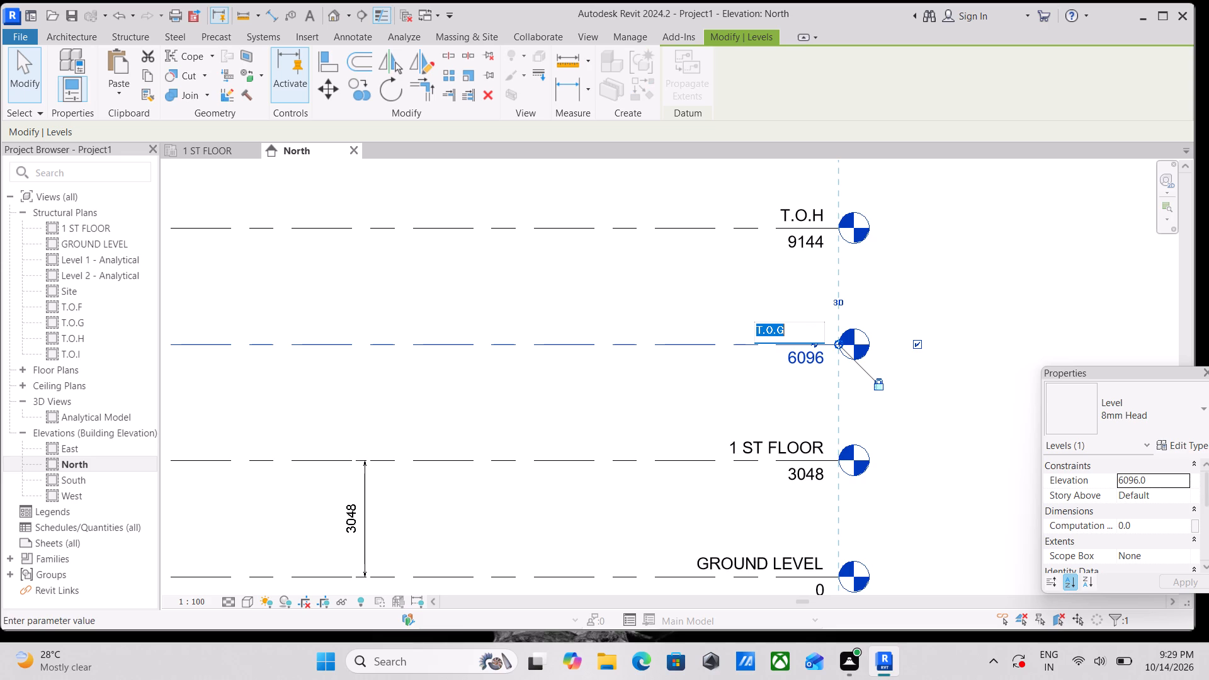
text(2ND)
key(space)
text(FLOO)
key(r)
key(Return)
click(658, 334)
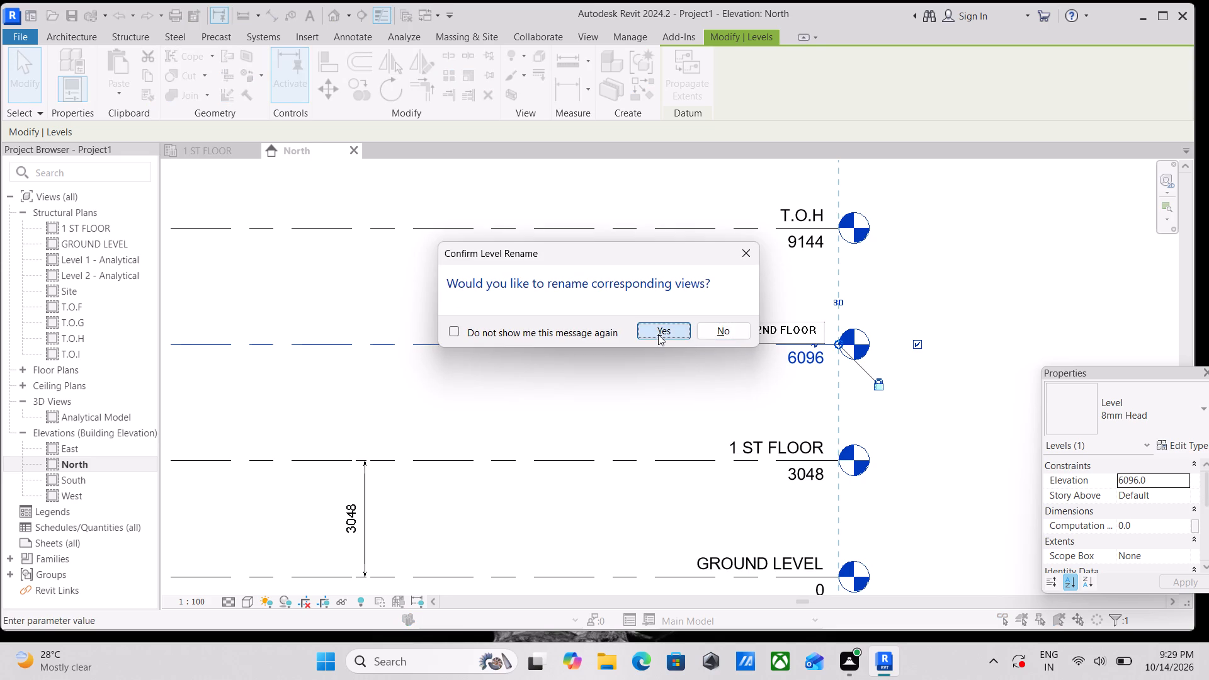
Rename T.O.H, the level directly above 2ND FLOOR, as 3RD FLOOR and rename its corresponding views too.
scroll(771, 276, up, 2)
scroll(772, 273, down, 2)
middle_click(772, 273)
scroll(772, 277, up, 1)
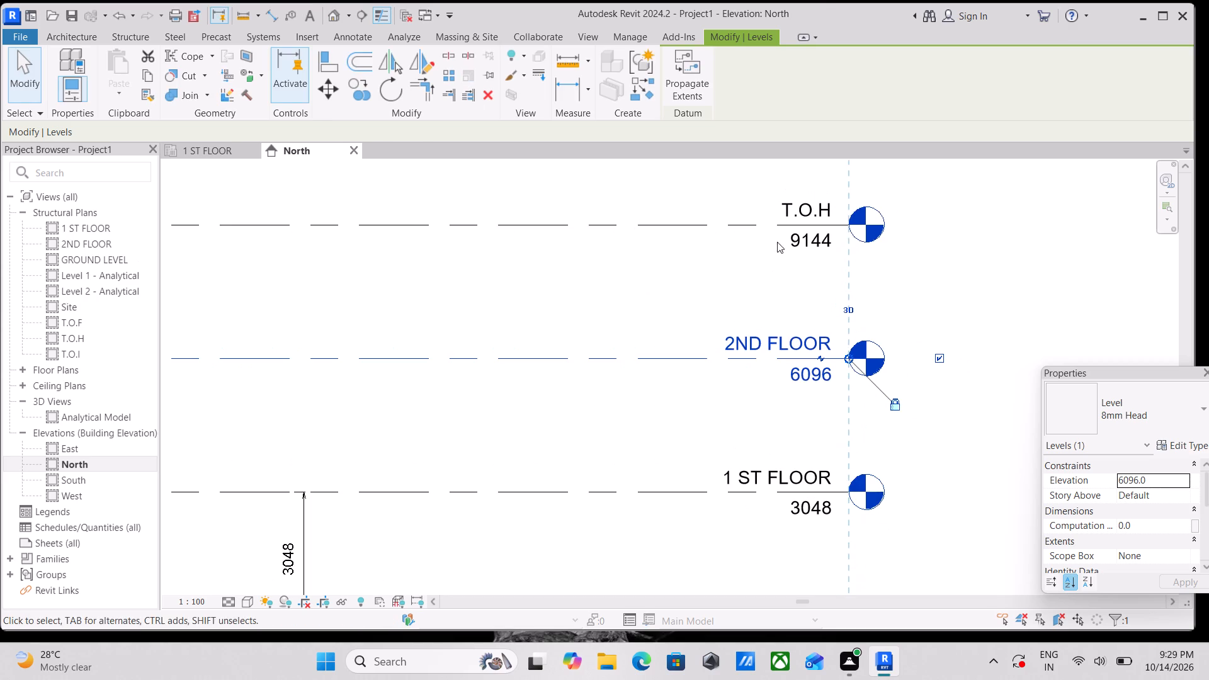
double_click(809, 203)
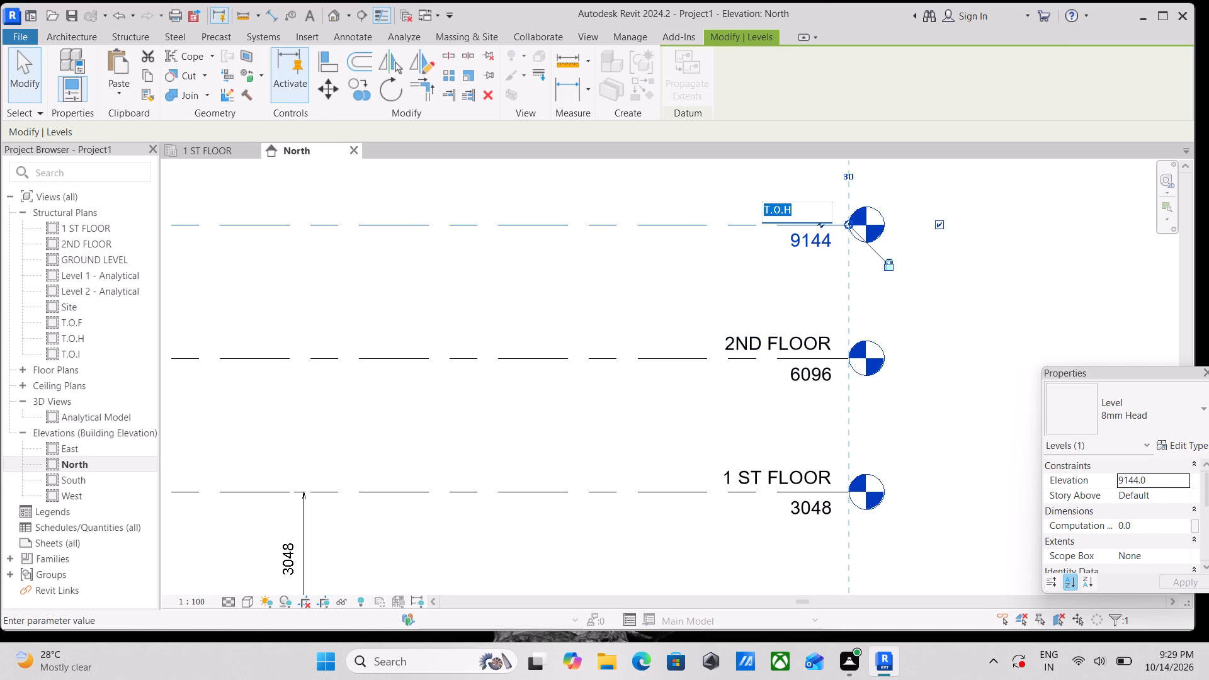
text(3RD)
key(space)
text(FLOO)
key(r)
key(Return)
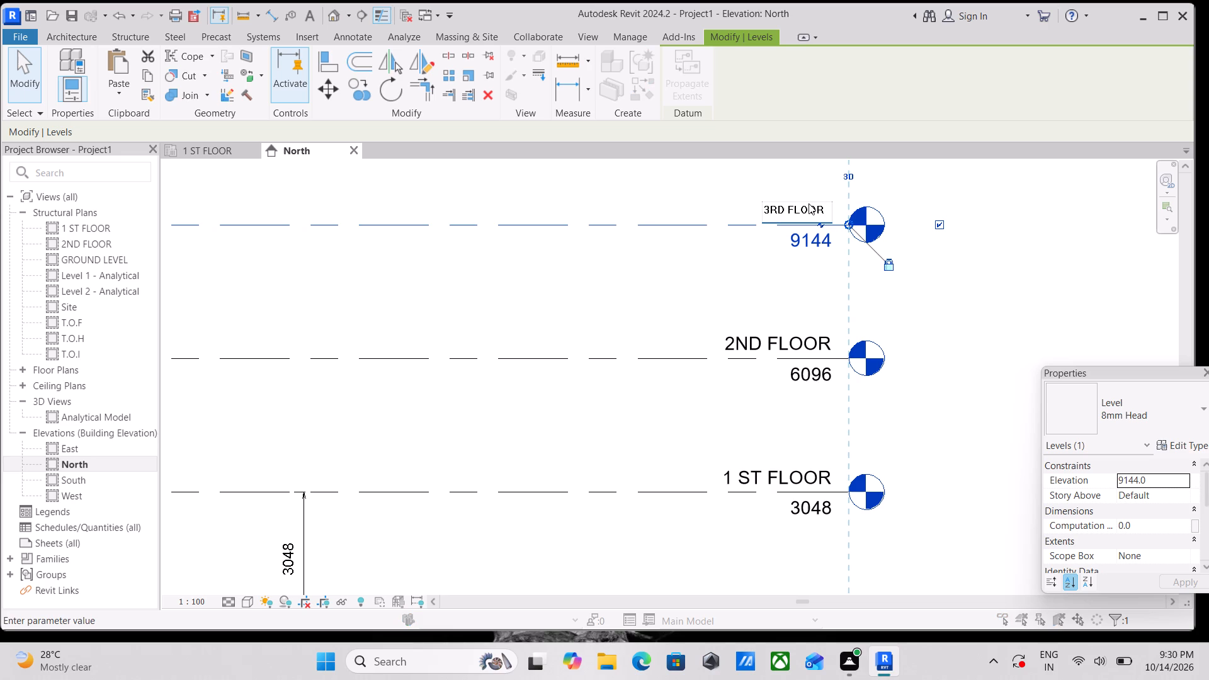
click(673, 332)
Rename T.O.I, the level directly above 3RD FLOOR, as 4 TH FLOOR and rename its corresponding views too.
scroll(673, 332, down, 4)
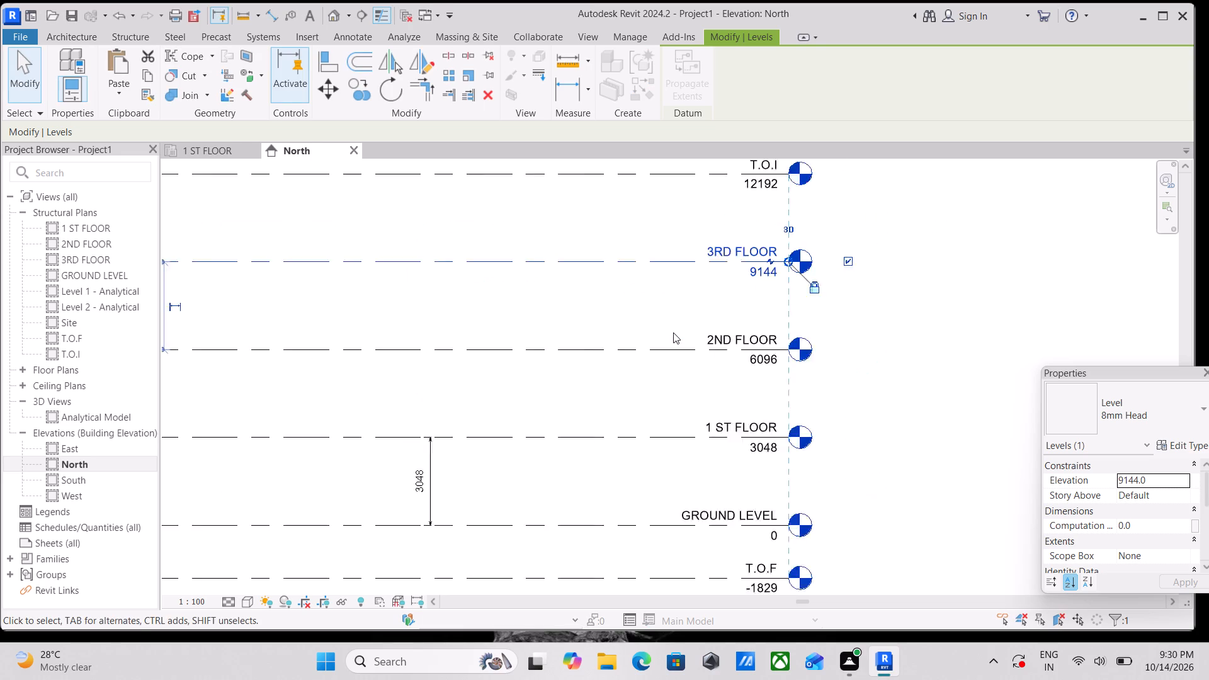
middle_drag(673, 332, 772, 421)
scroll(786, 409, up, 1)
scroll(847, 244, up, 2)
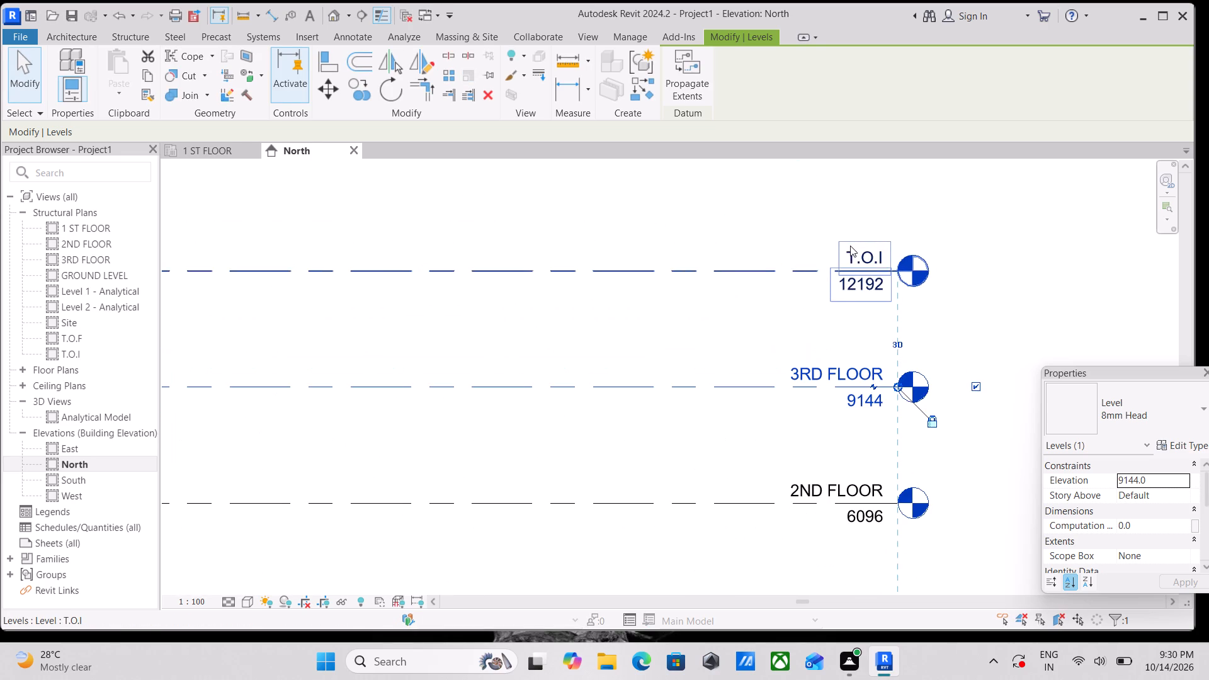
click(850, 246)
click(850, 246)
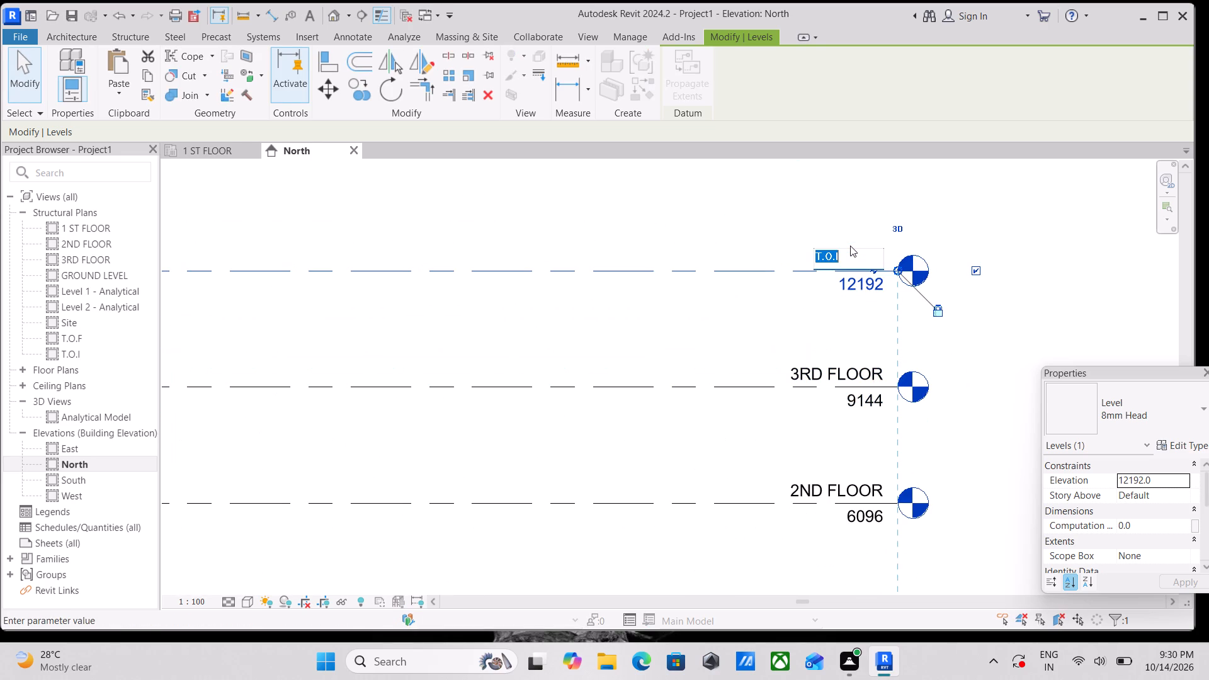
key(4)
key(space)
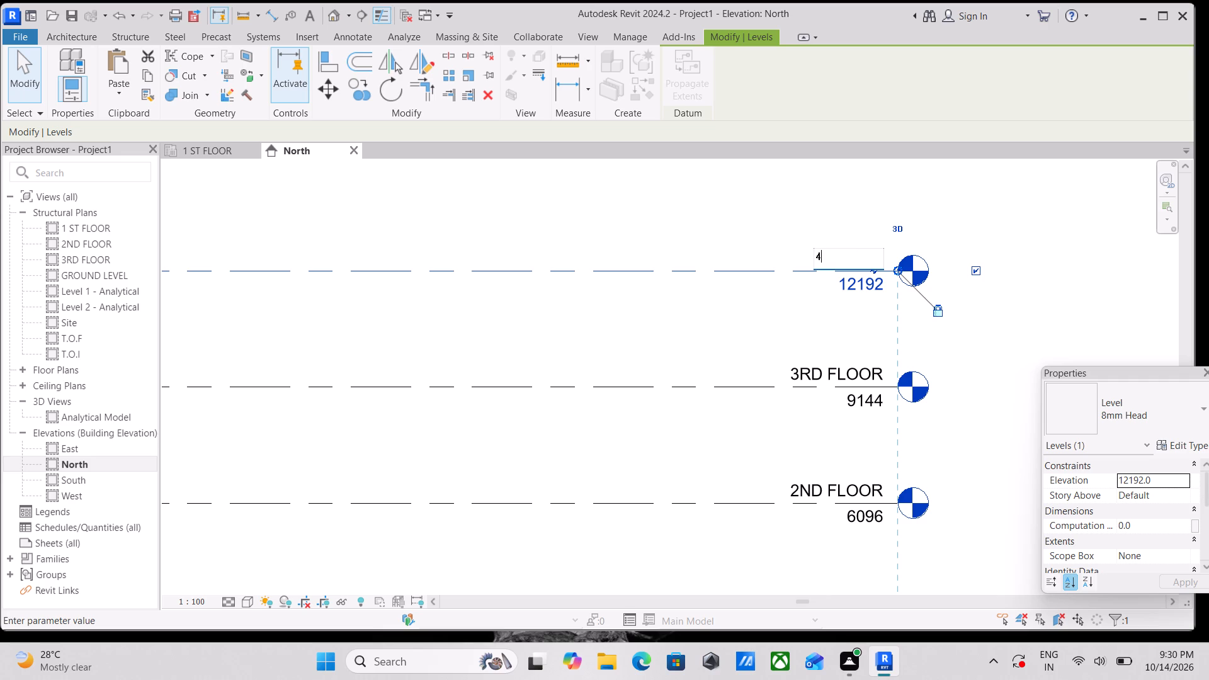
text(RT)
key(BackSpace)
key(BackSpace)
text(TH)
key(space)
text(FLLOR)
key(BackSpace)
key(BackSpace)
key(BackSpace)
text(OOR)
key(Return)
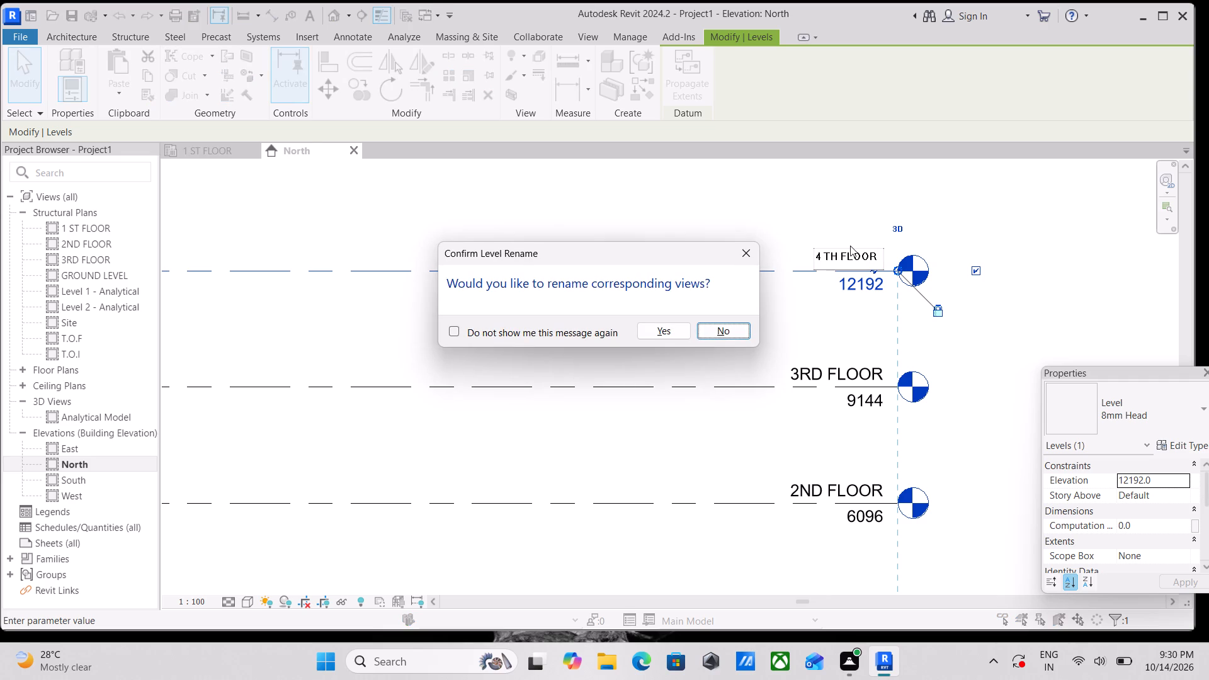
click(667, 329)
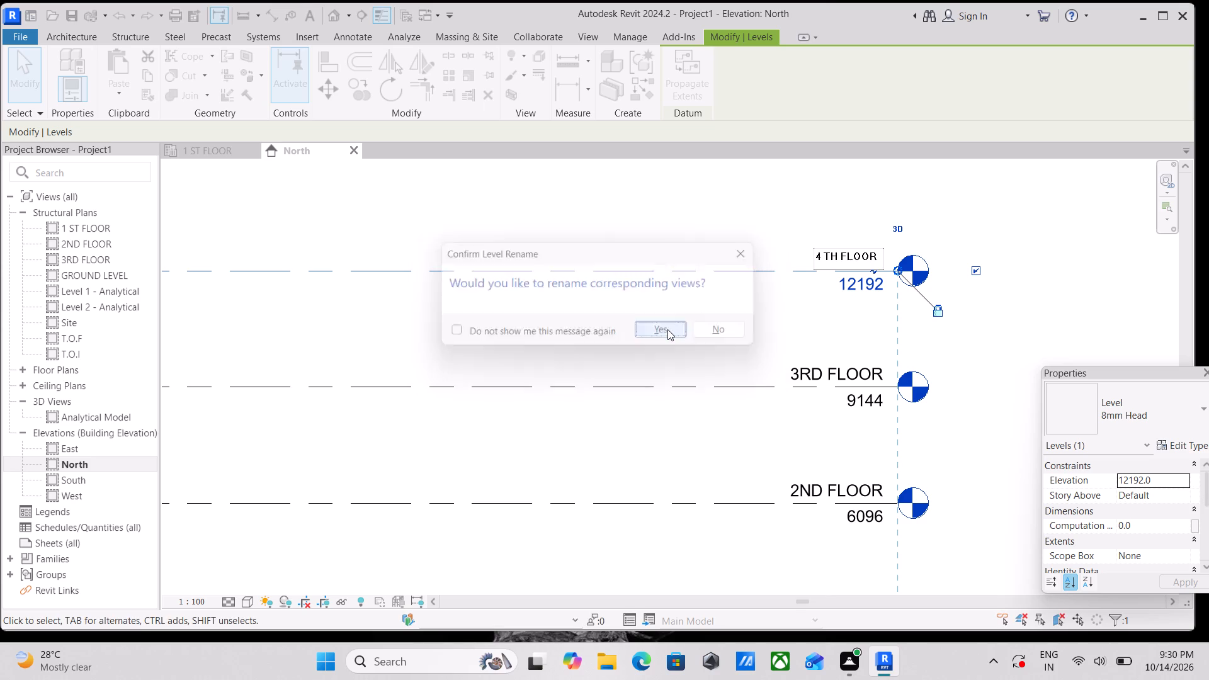
Delete the vertical dimension between GROUND LEVEL and 1 ST FLOOR in the North elevation.
scroll(667, 329, down, 9)
scroll(538, 372, up, 3)
scroll(641, 570, up, 1)
key(Escape)
scroll(616, 428, up, 2)
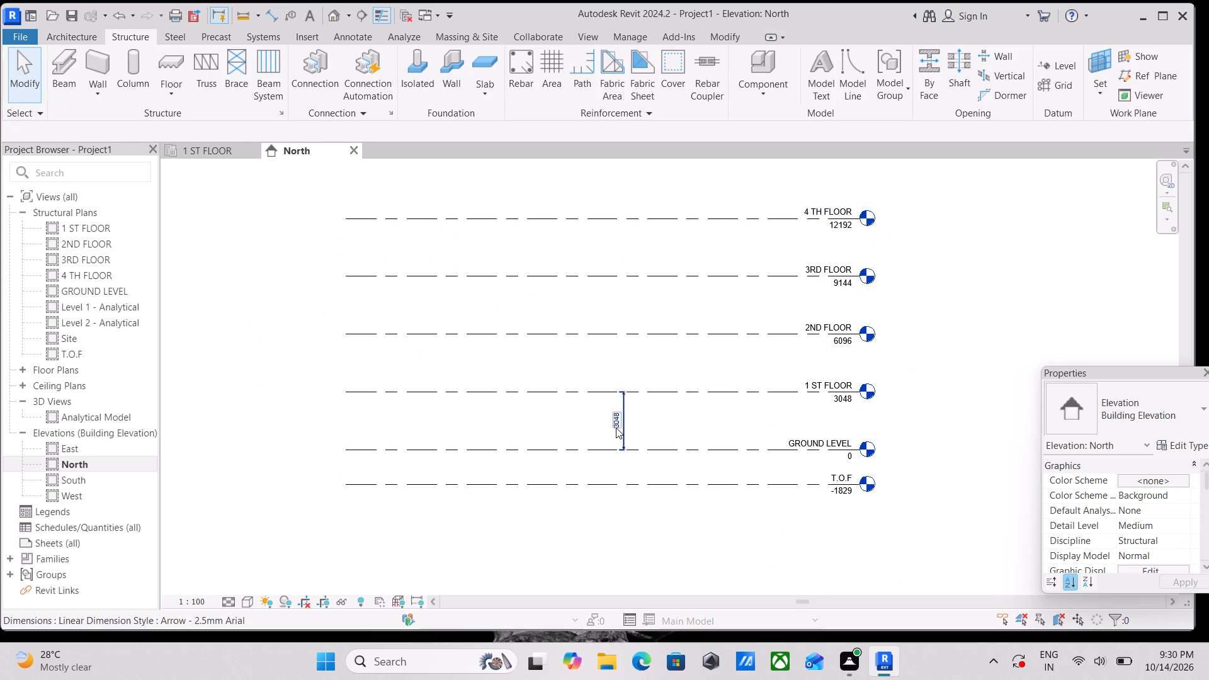
scroll(616, 428, up, 2)
drag(664, 429, 545, 386)
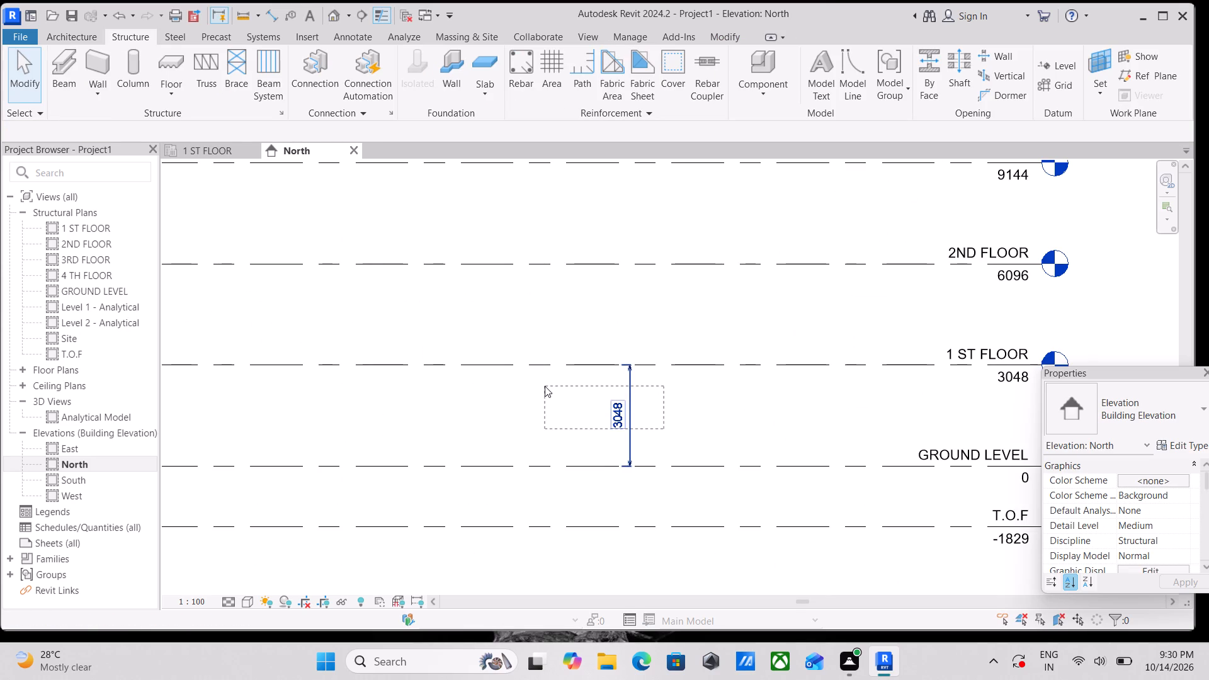
right_click(545, 386)
click(606, 436)
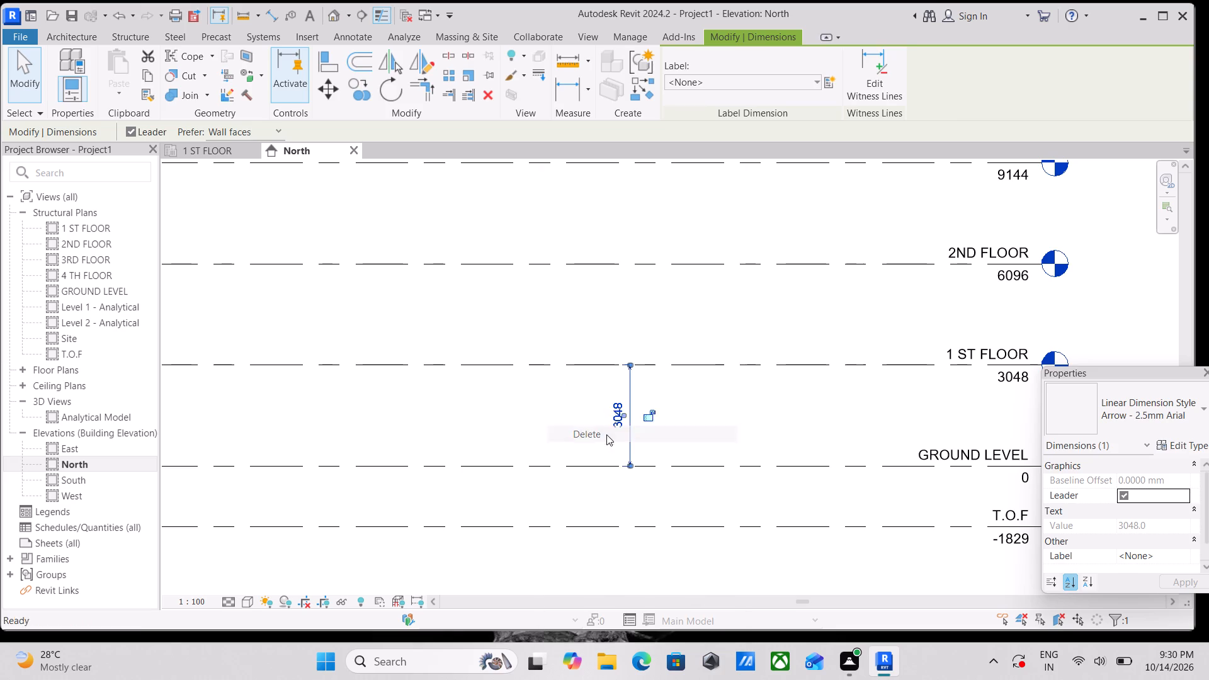
Review the names, elevations and spacing of the full level stack from T.O.F up to 4 TH FLOOR.
scroll(613, 422, down, 4)
scroll(676, 411, down, 2)
middle_drag(676, 411, 732, 367)
scroll(728, 367, up, 1)
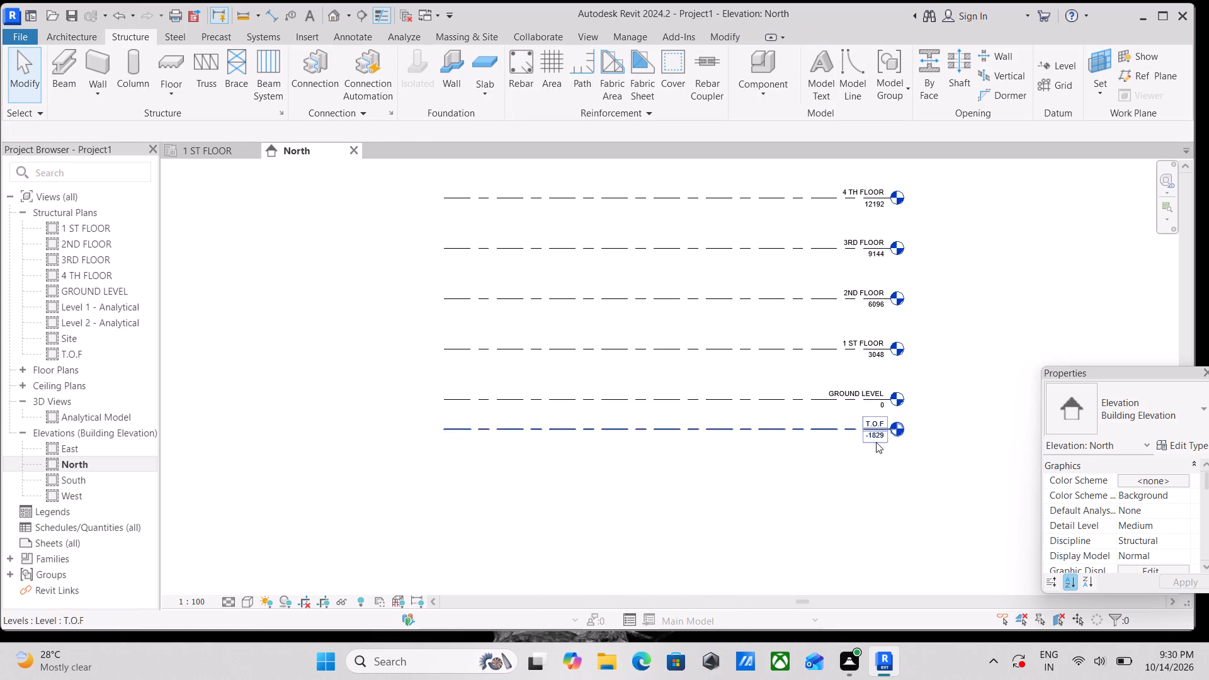
scroll(873, 442, up, 2)
scroll(674, 419, up, 3)
scroll(538, 432, down, 1)
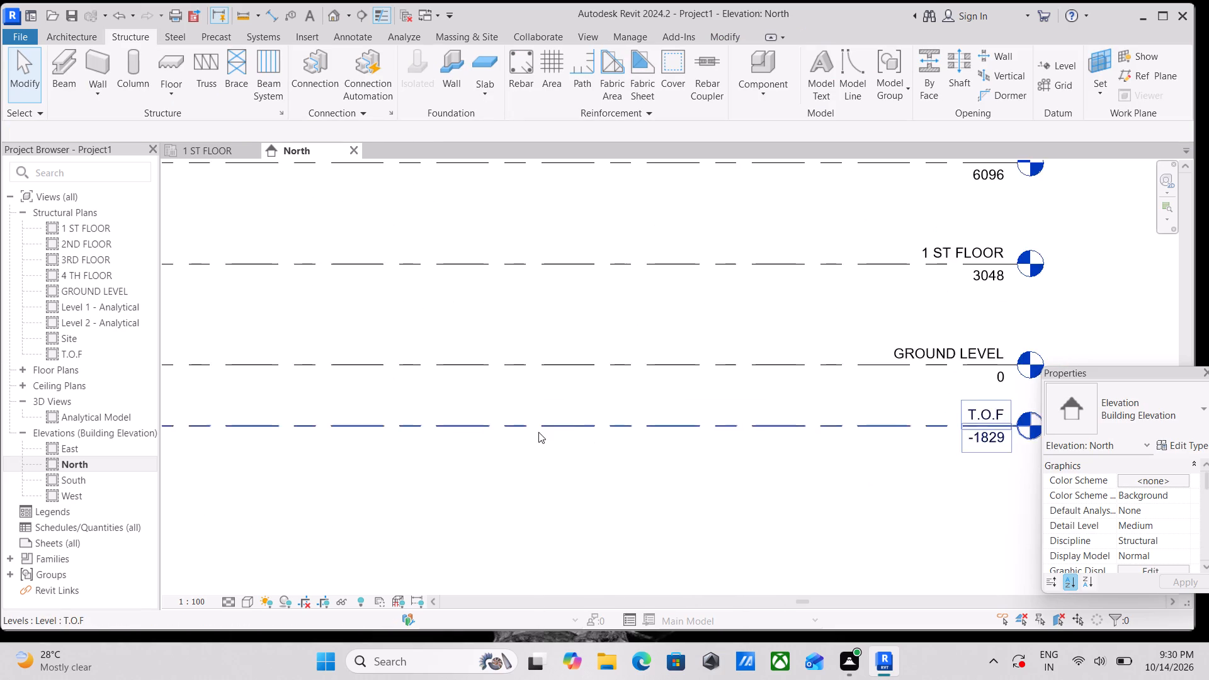
scroll(538, 432, down, 1)
middle_drag(538, 432, 677, 480)
scroll(514, 438, up, 2)
scroll(562, 378, down, 1)
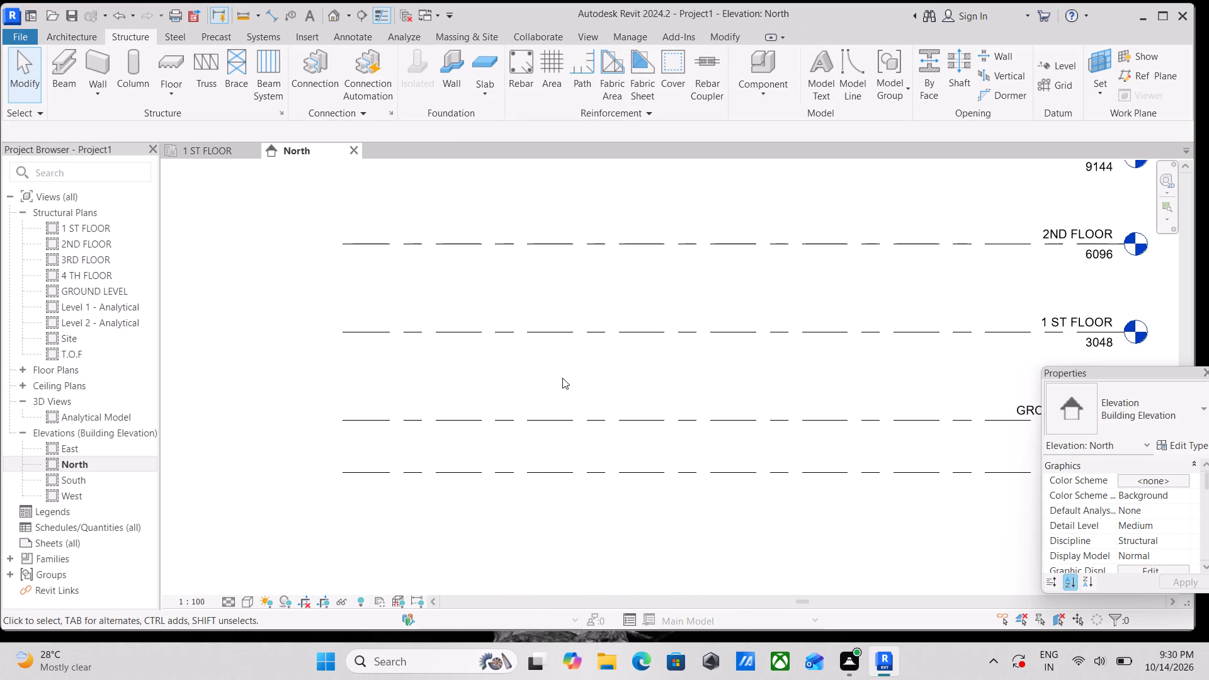
middle_drag(562, 378, 561, 388)
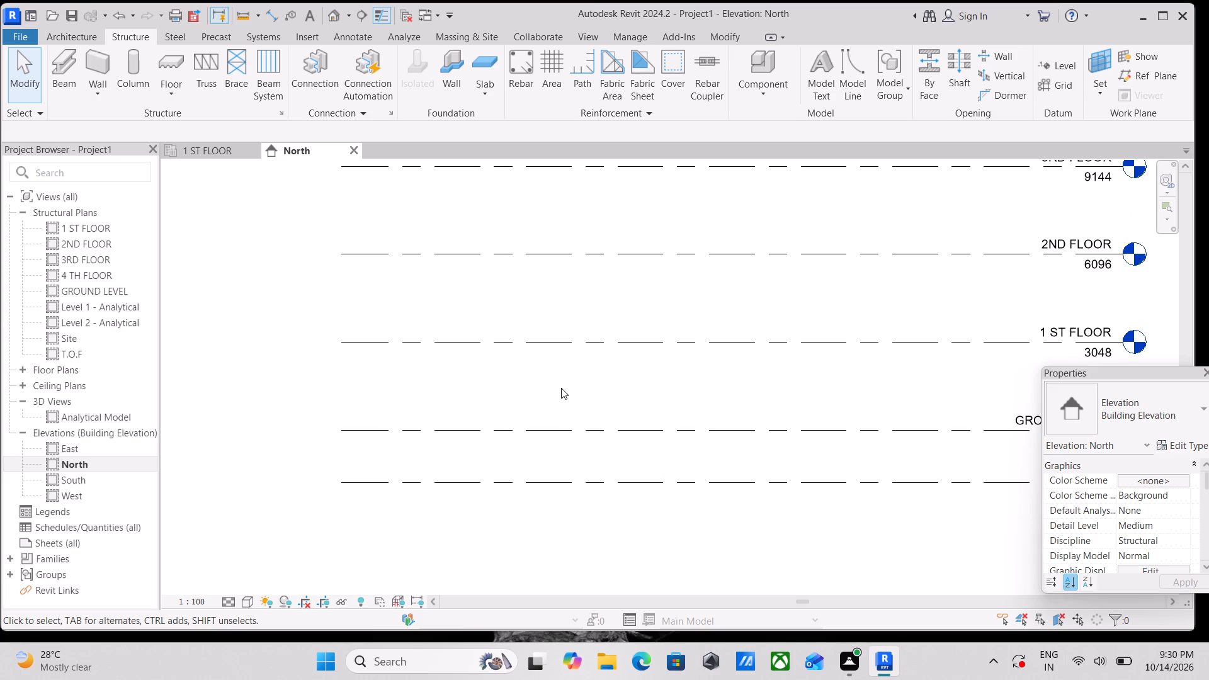
scroll(496, 407, up, 3)
scroll(540, 399, down, 5)
middle_drag(553, 390, 435, 420)
scroll(435, 420, up, 1)
scroll(511, 390, down, 2)
middle_drag(511, 390, 488, 433)
scroll(488, 433, up, 1)
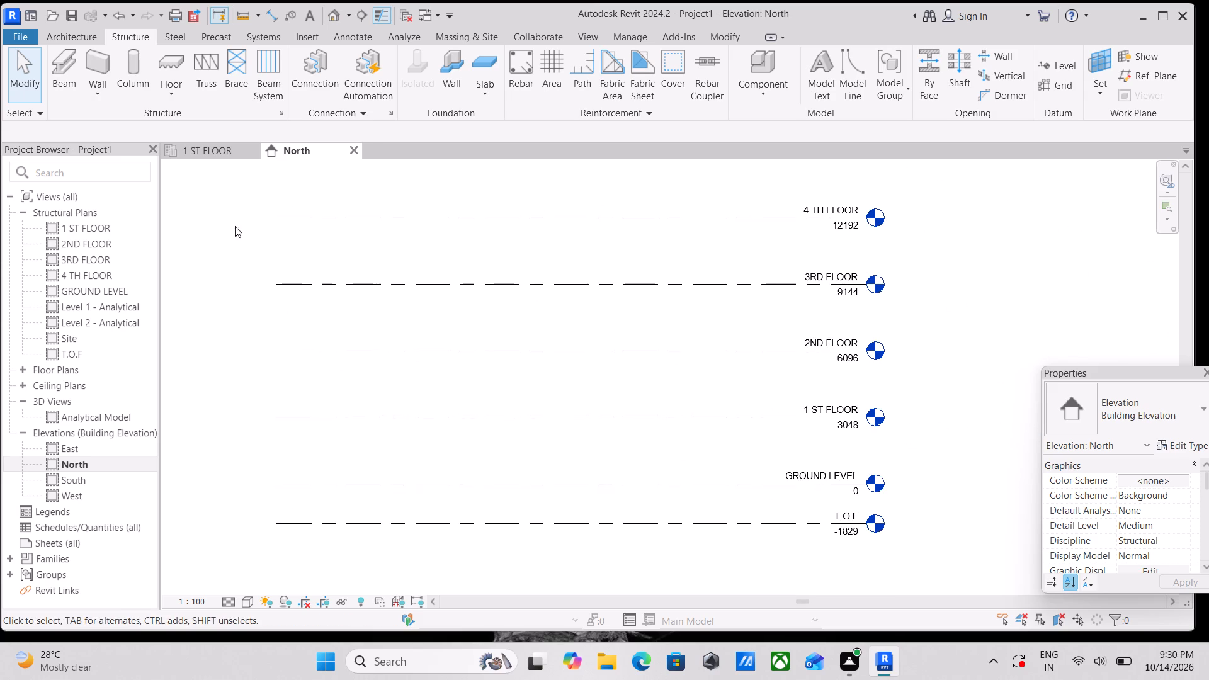
scroll(549, 489, down, 2)
middle_drag(549, 485, 569, 436)
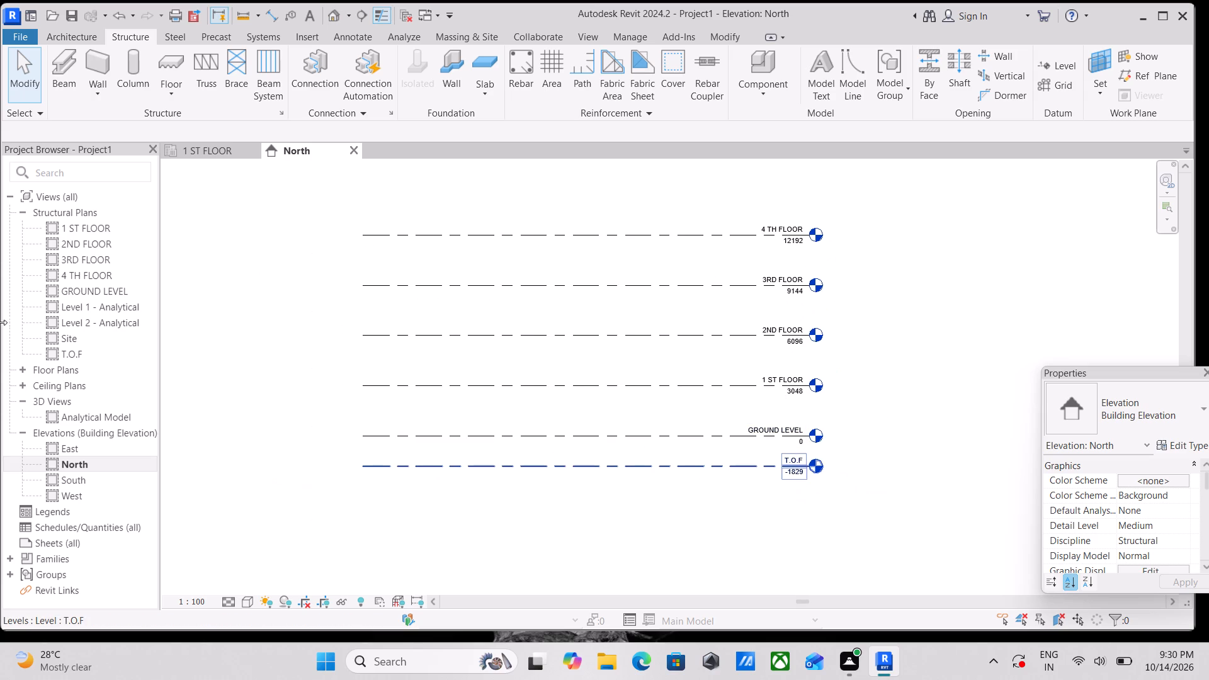
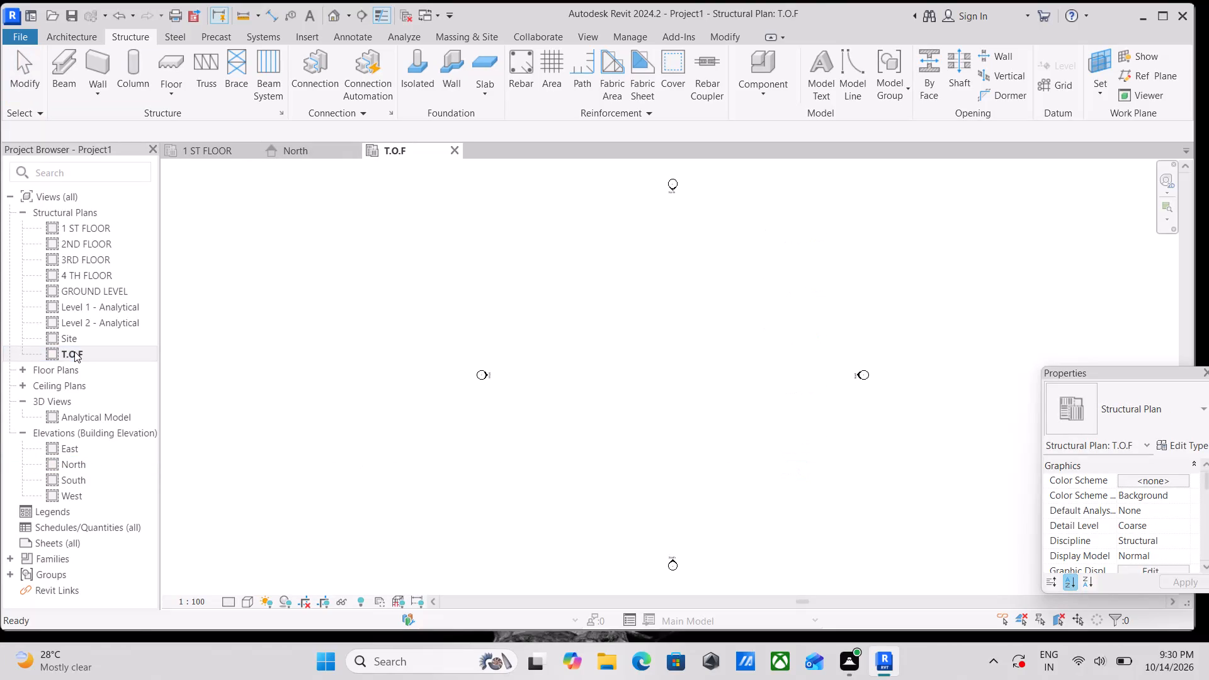
Start linking a CAD drawing into the T.O.F structural plan.
scroll(670, 427, up, 2)
scroll(682, 419, down, 2)
middle_drag(682, 419, 676, 454)
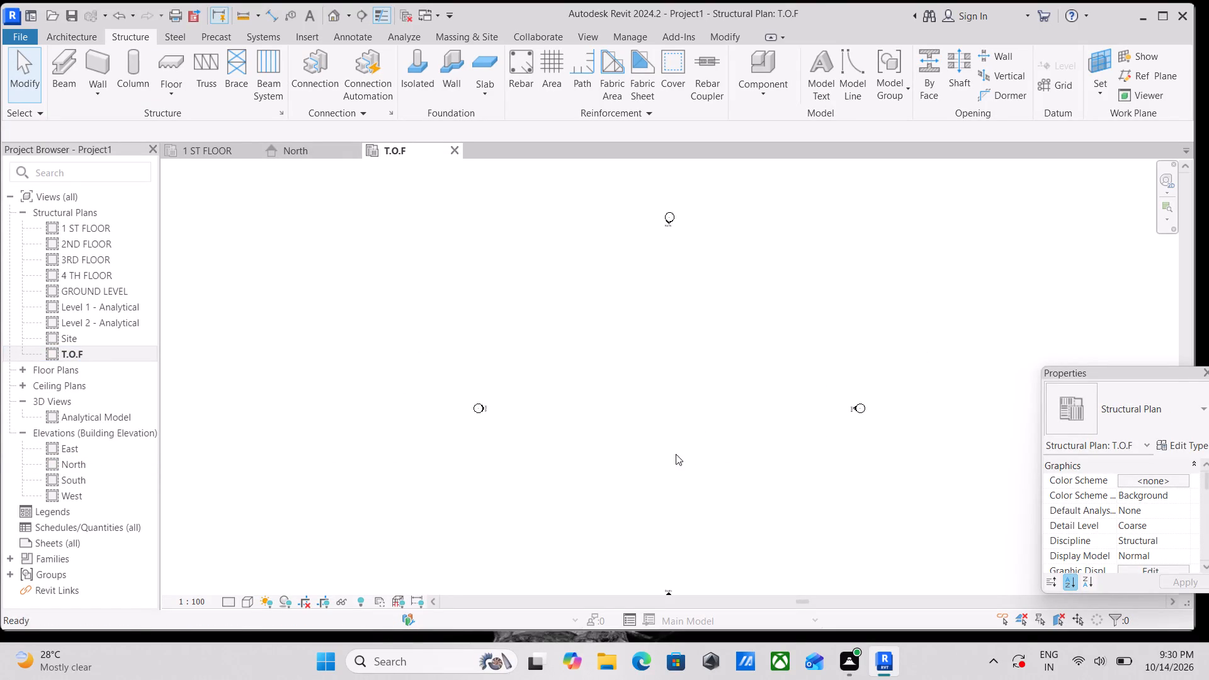
click(308, 38)
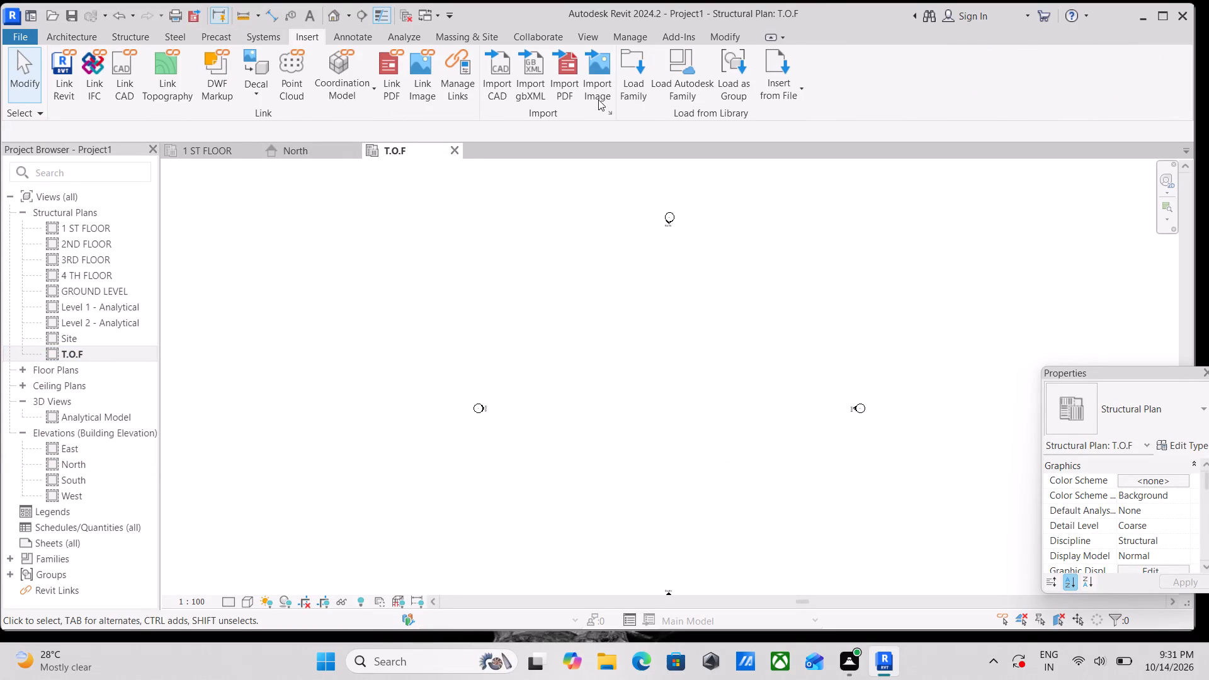
click(123, 81)
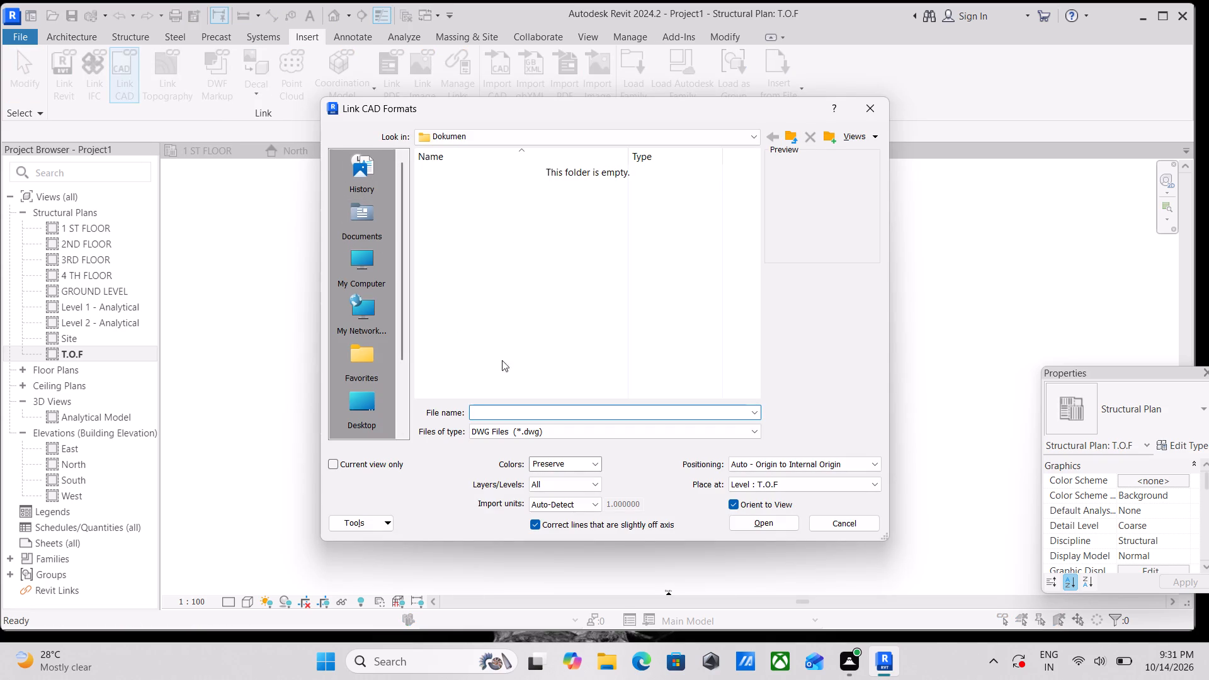
Look through the Documents folder and the computer's drives for the DWG plan to link.
click(357, 217)
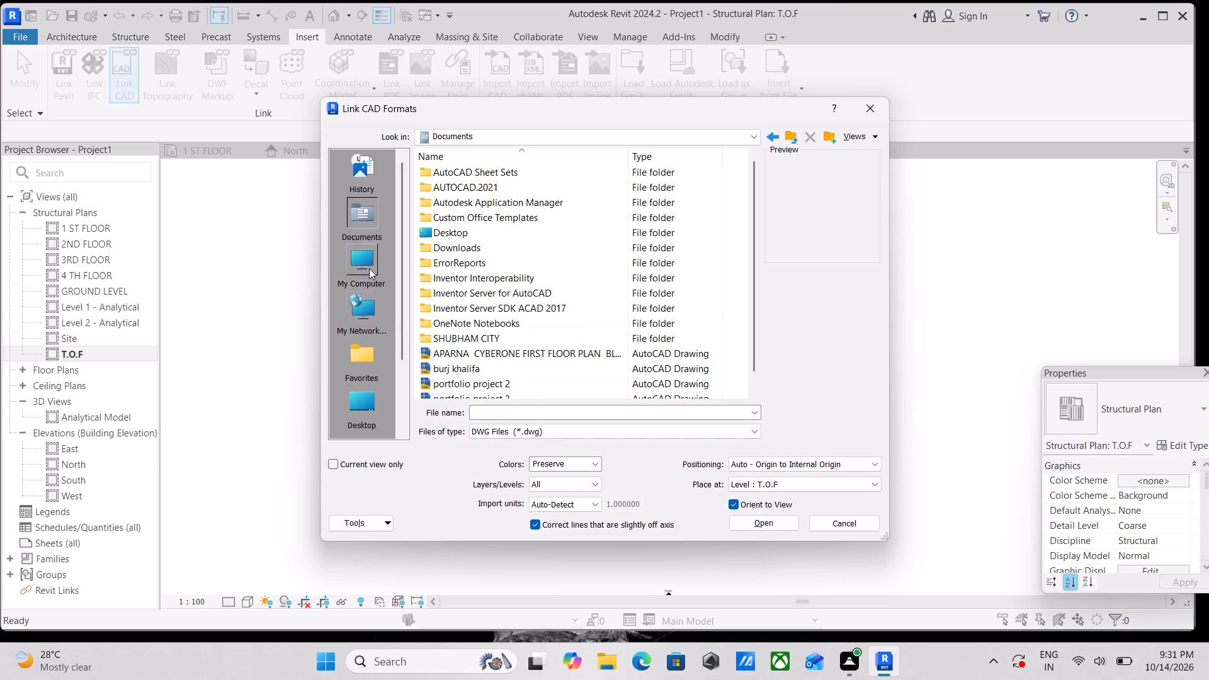
scroll(574, 249, down, 2)
scroll(578, 250, up, 2)
scroll(570, 273, down, 4)
scroll(542, 339, down, 3)
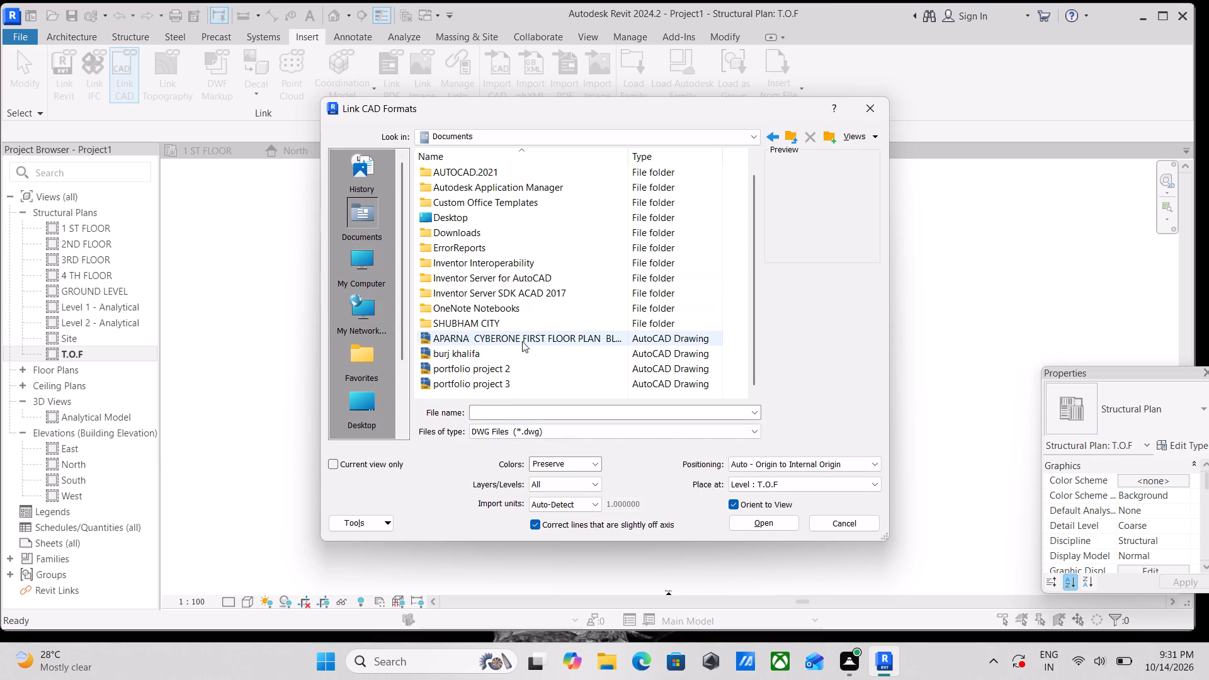
click(355, 280)
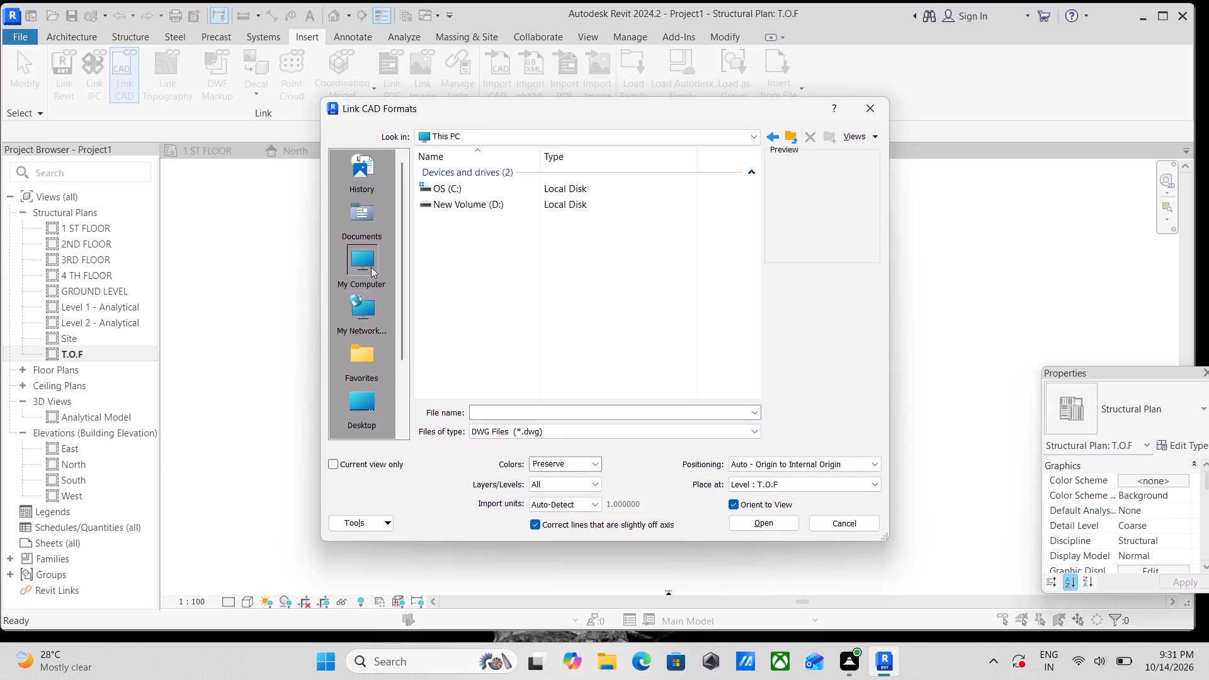
double_click(373, 224)
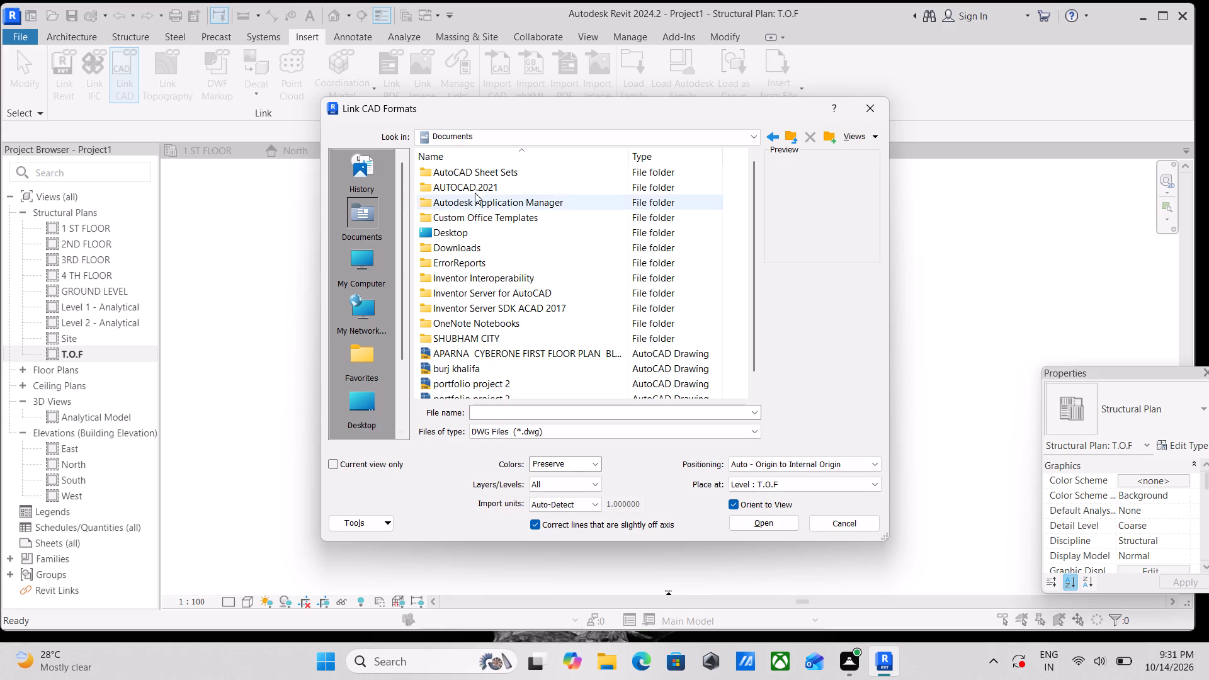
scroll(480, 305, down, 4)
scroll(479, 360, down, 2)
double_click(384, 271)
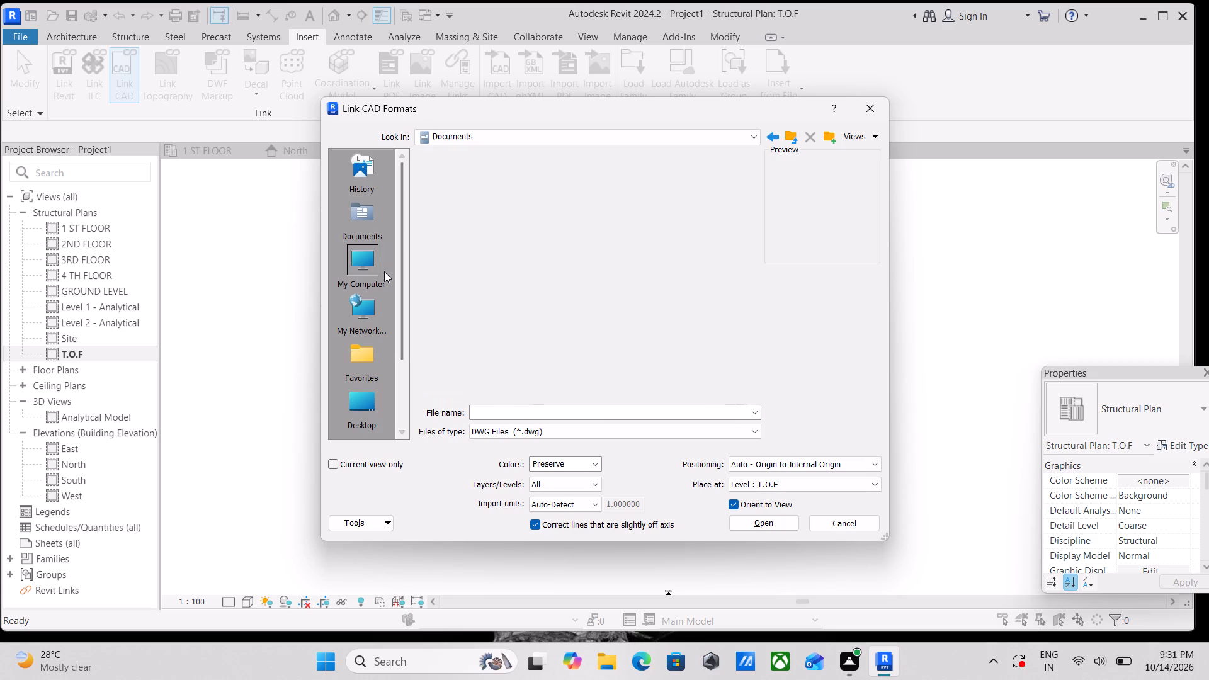
scroll(479, 247, down, 1)
Look for the DWG plan in the network, Favorites, Desktop and Imperial Library locations, then return to Documents.
double_click(375, 302)
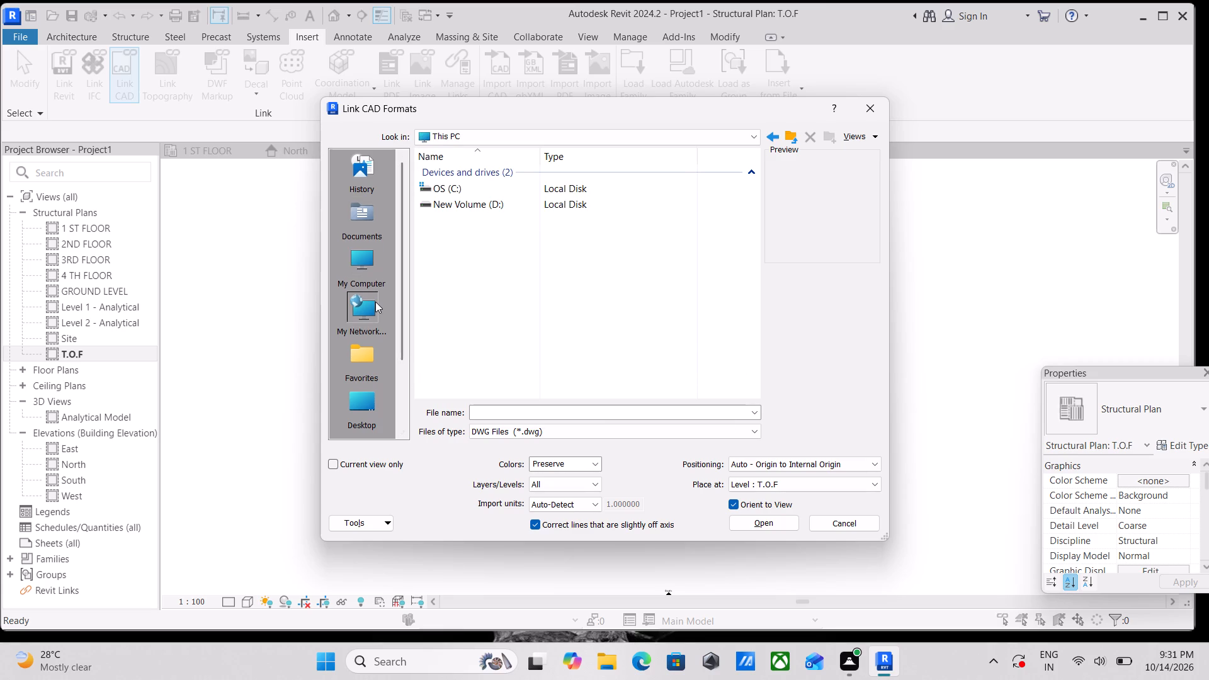
scroll(370, 315, down, 3)
click(362, 265)
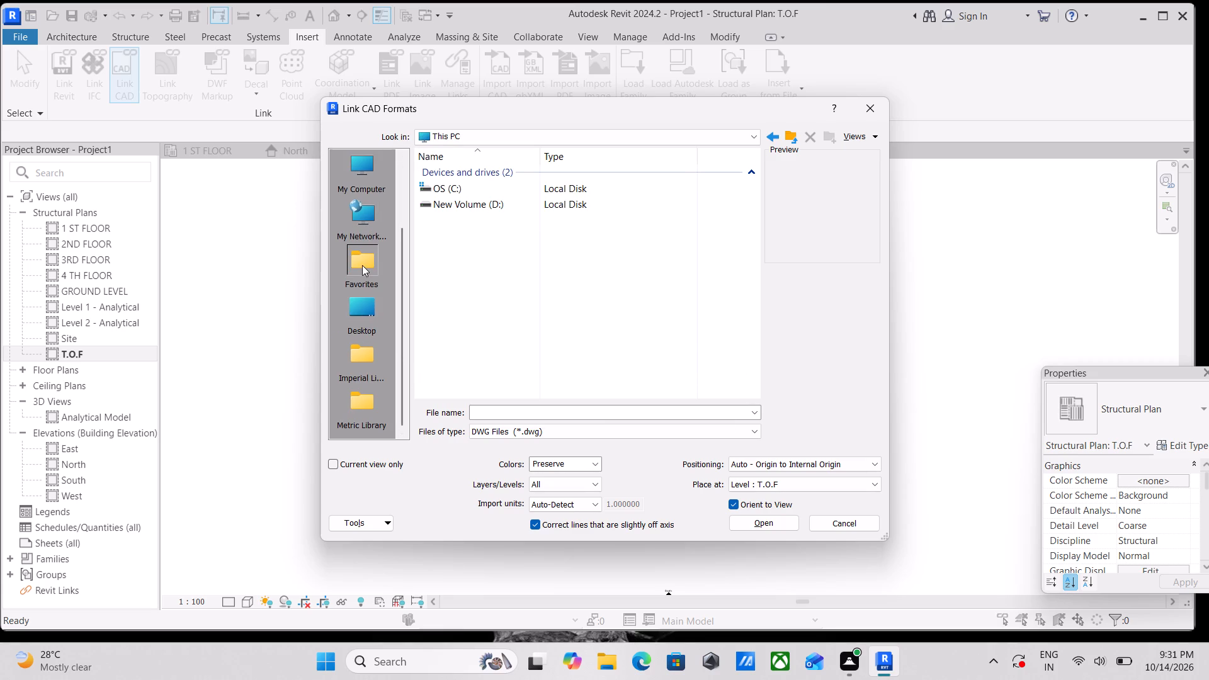
double_click(358, 309)
scroll(358, 308, down, 1)
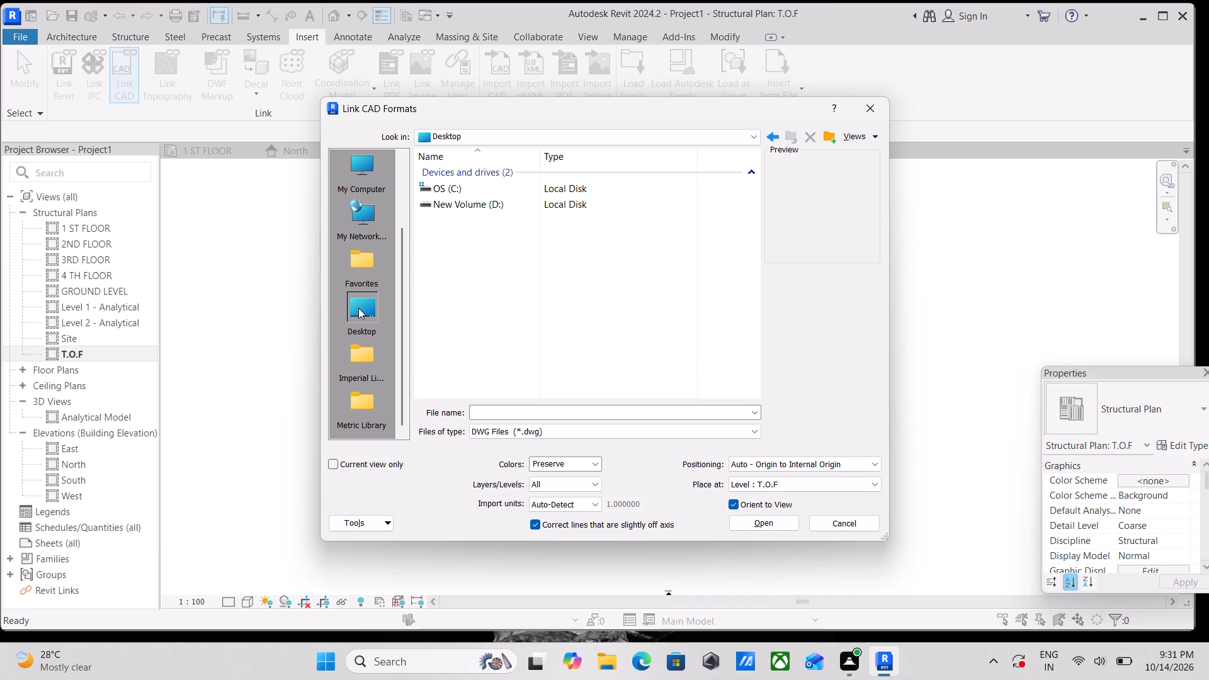
scroll(358, 308, down, 1)
double_click(370, 356)
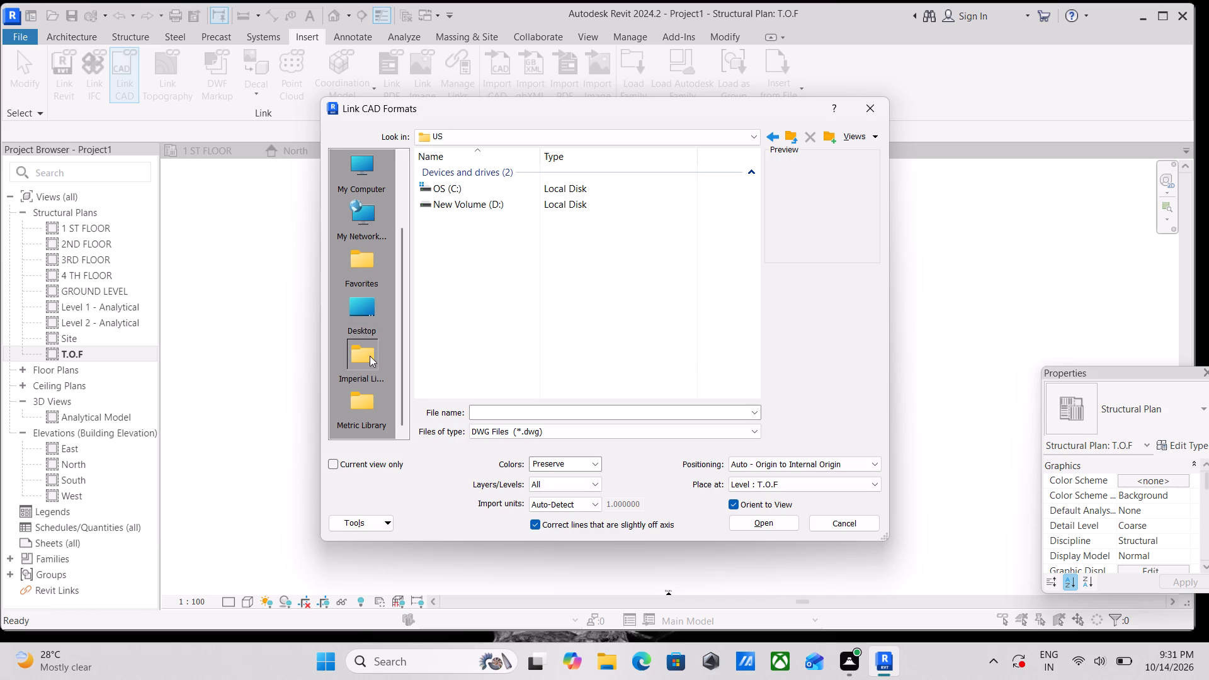
double_click(359, 310)
scroll(357, 334, down, 1)
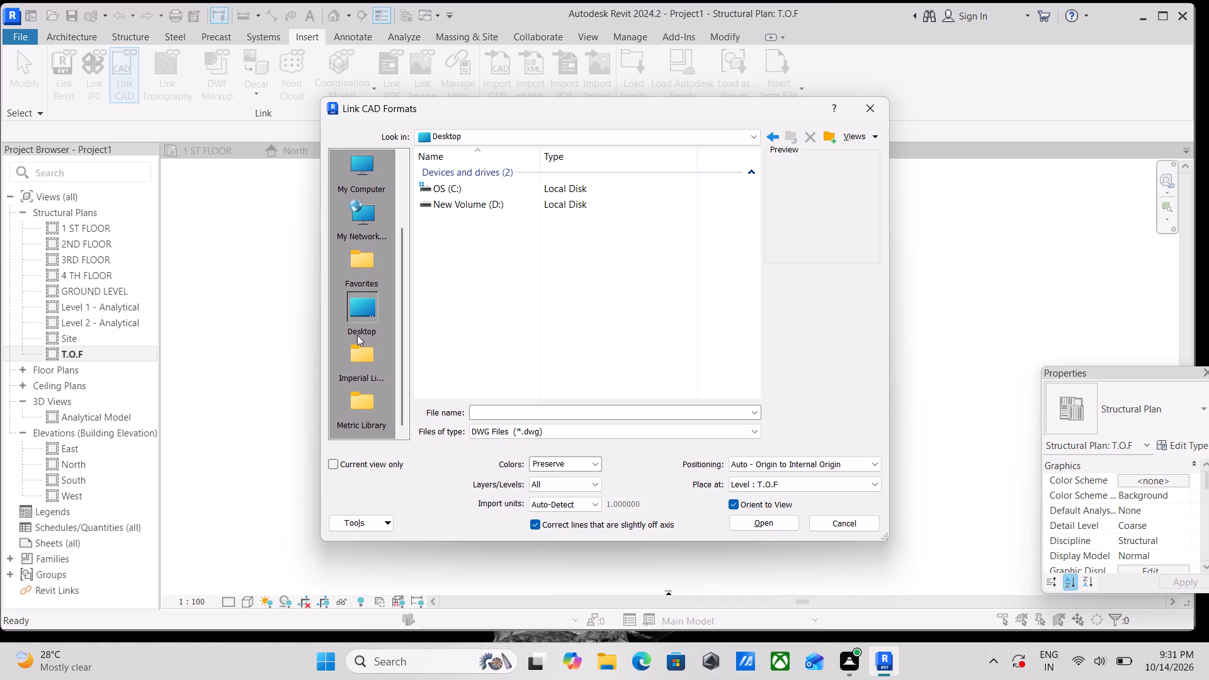
scroll(357, 335, down, 1)
double_click(359, 358)
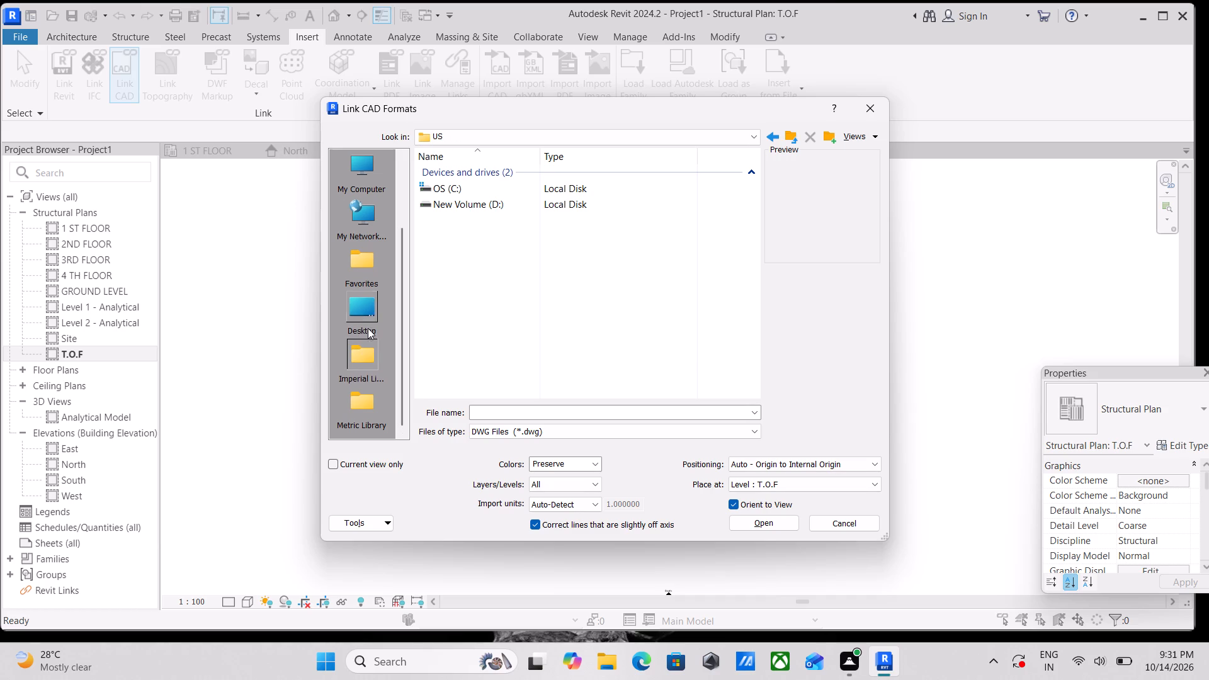
double_click(373, 311)
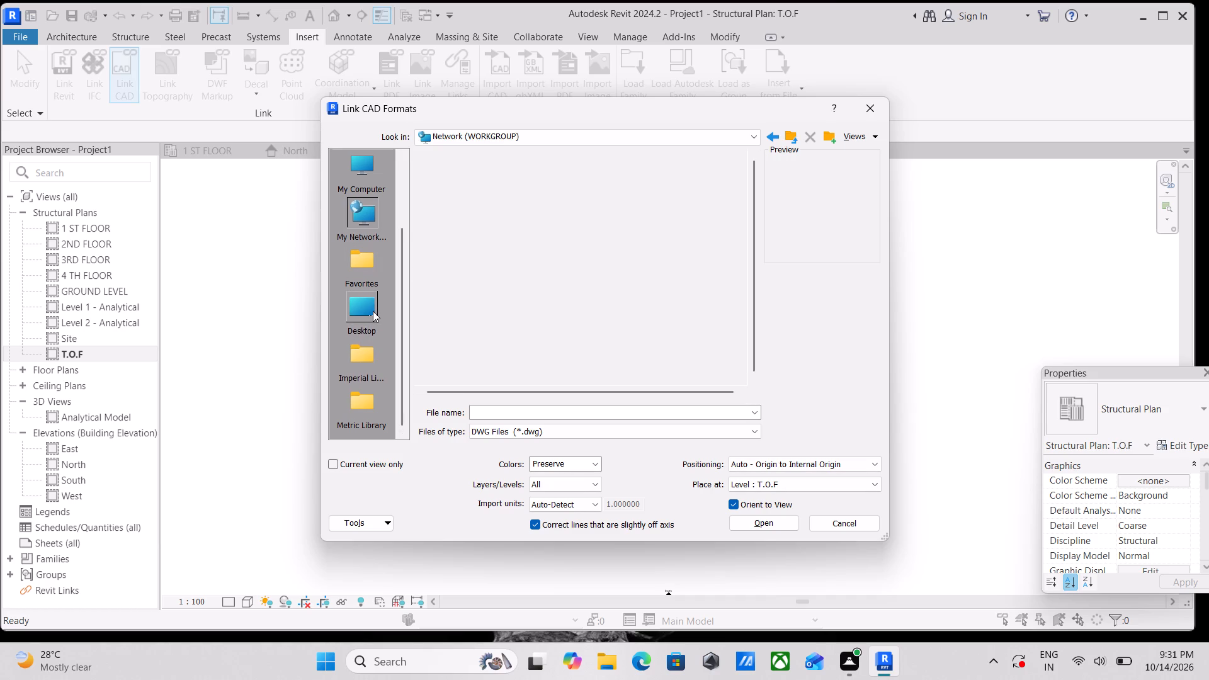
scroll(356, 385, down, 3)
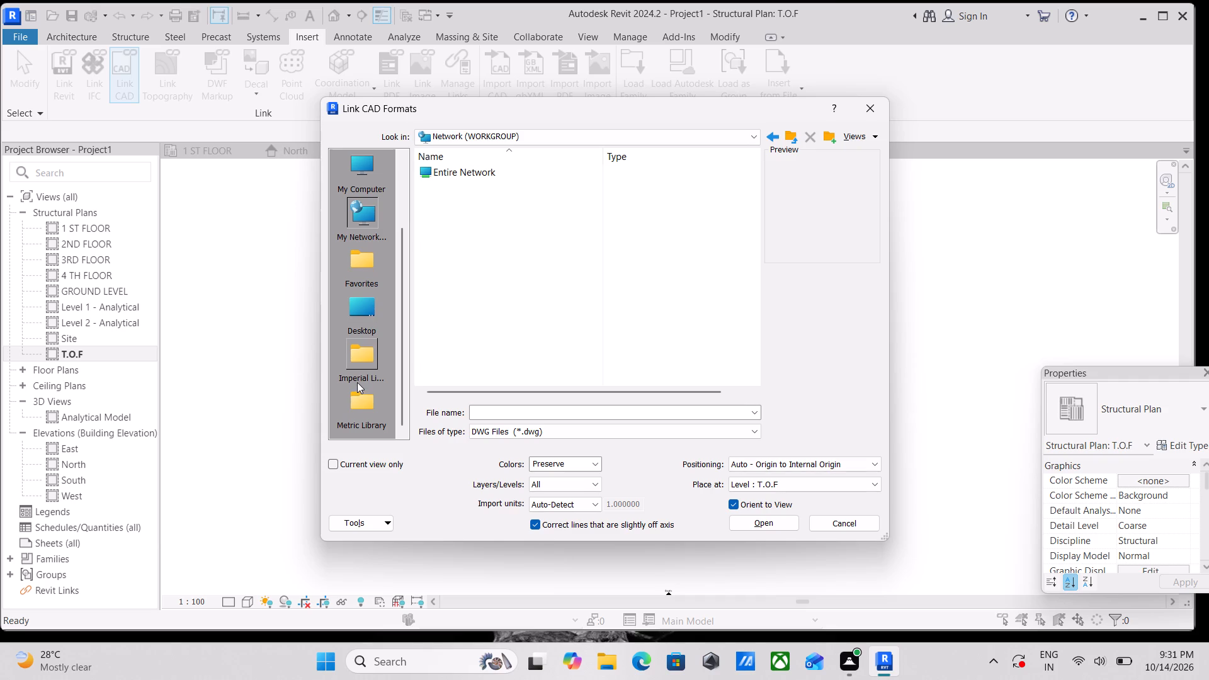
double_click(363, 219)
double_click(451, 173)
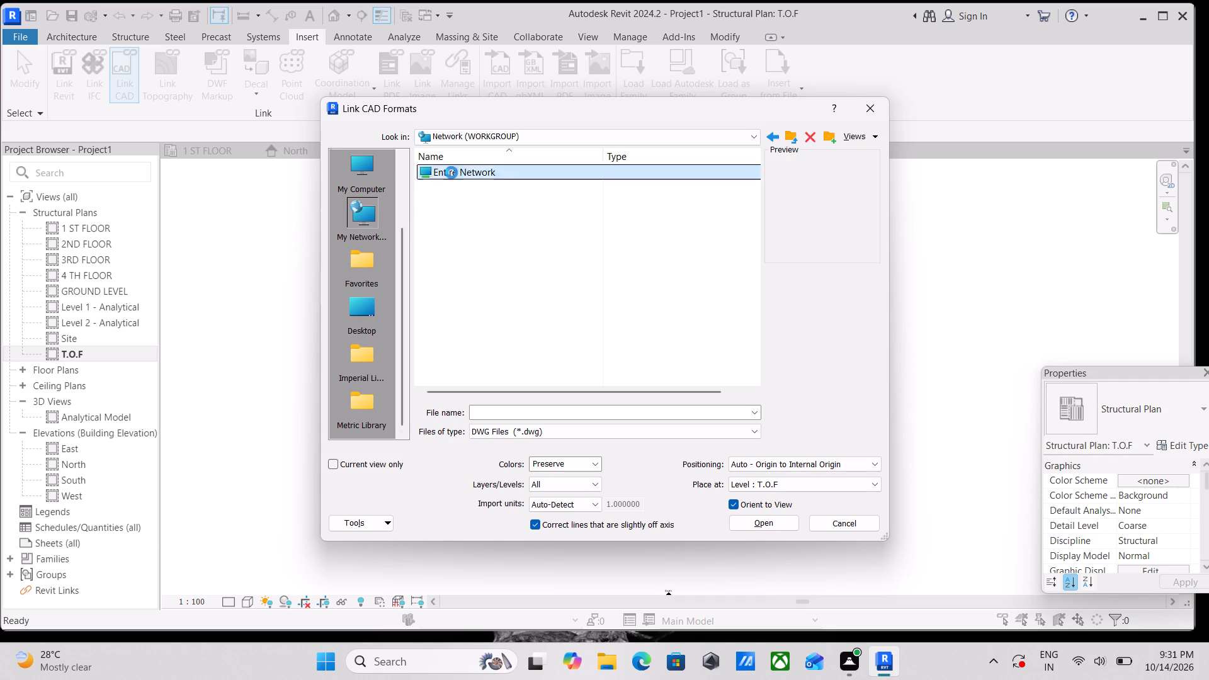
click(766, 137)
double_click(365, 181)
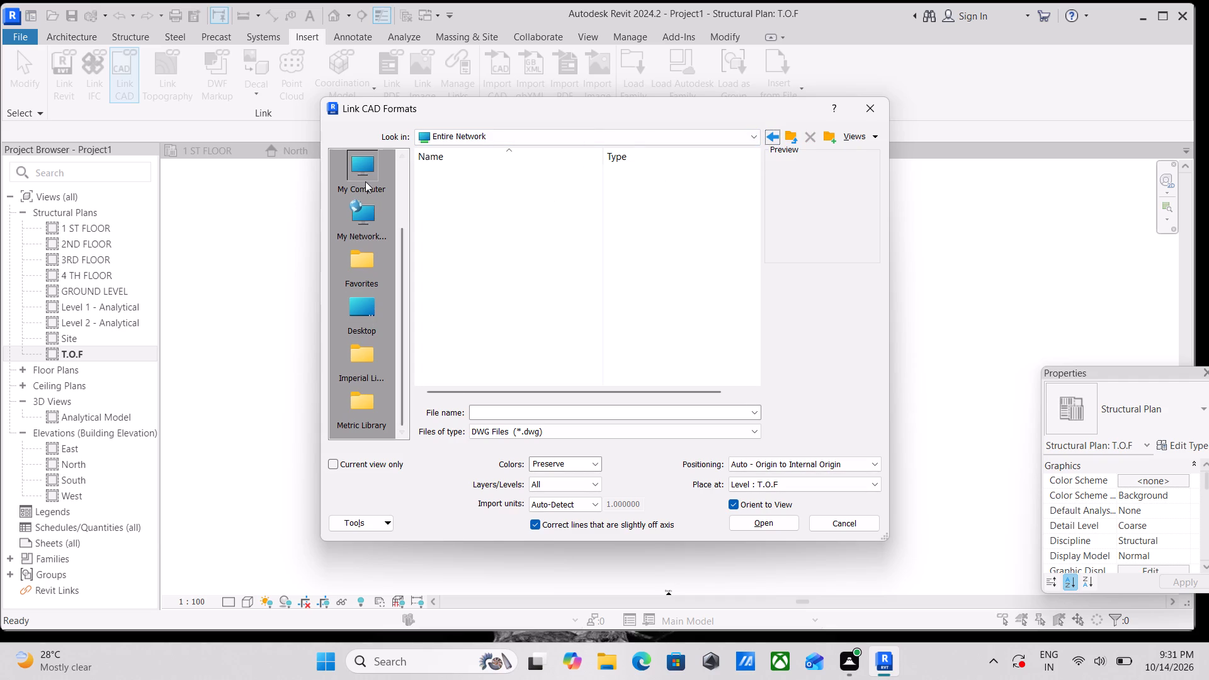
scroll(361, 184, up, 3)
triple_click(356, 213)
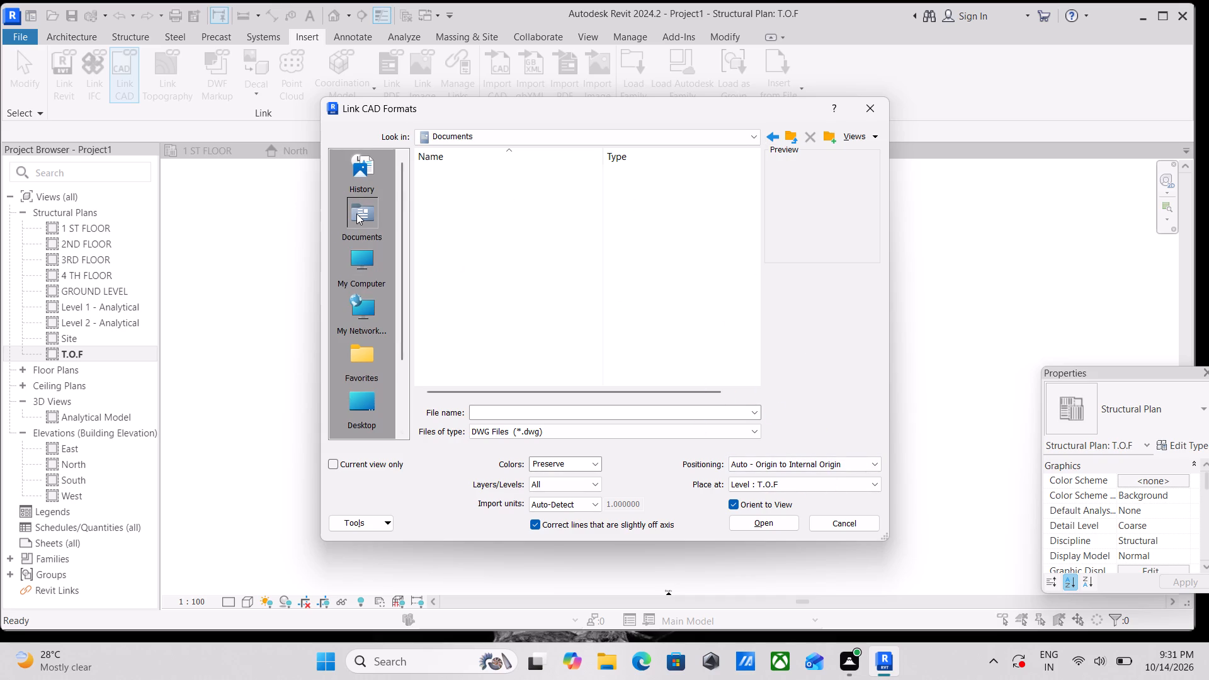
Set the CAD link's positioning to Auto - Center to Center, keeping DWG Files as the file type.
click(756, 429)
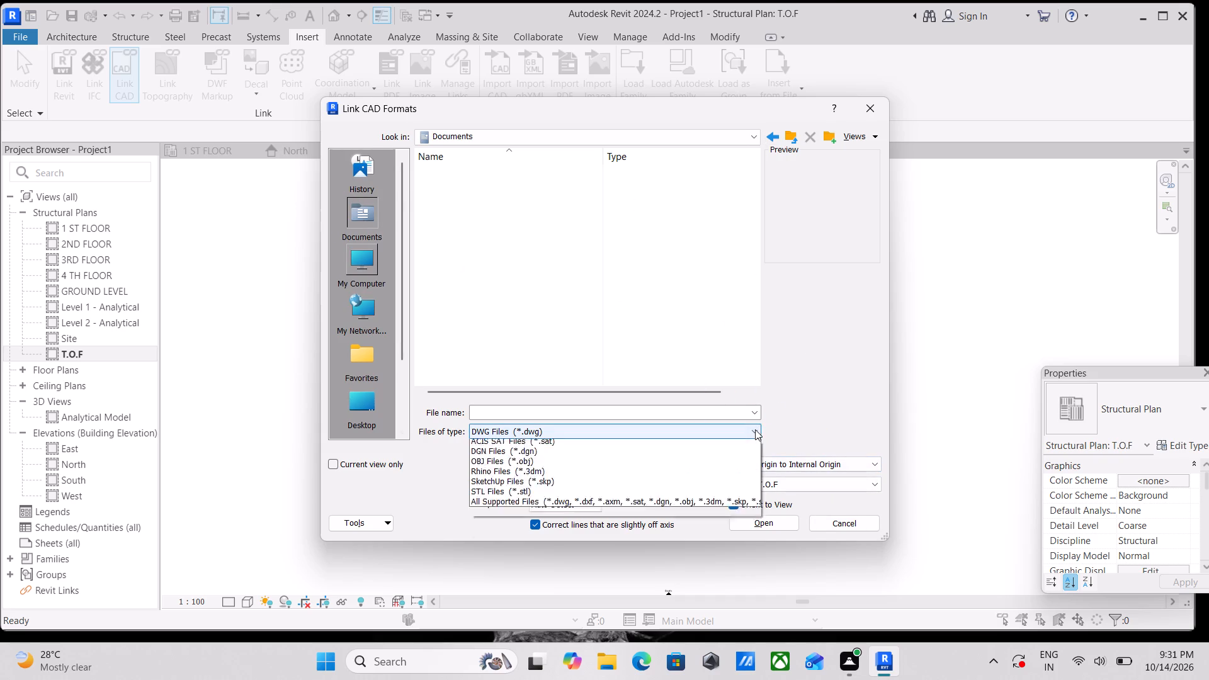
click(755, 429)
click(853, 470)
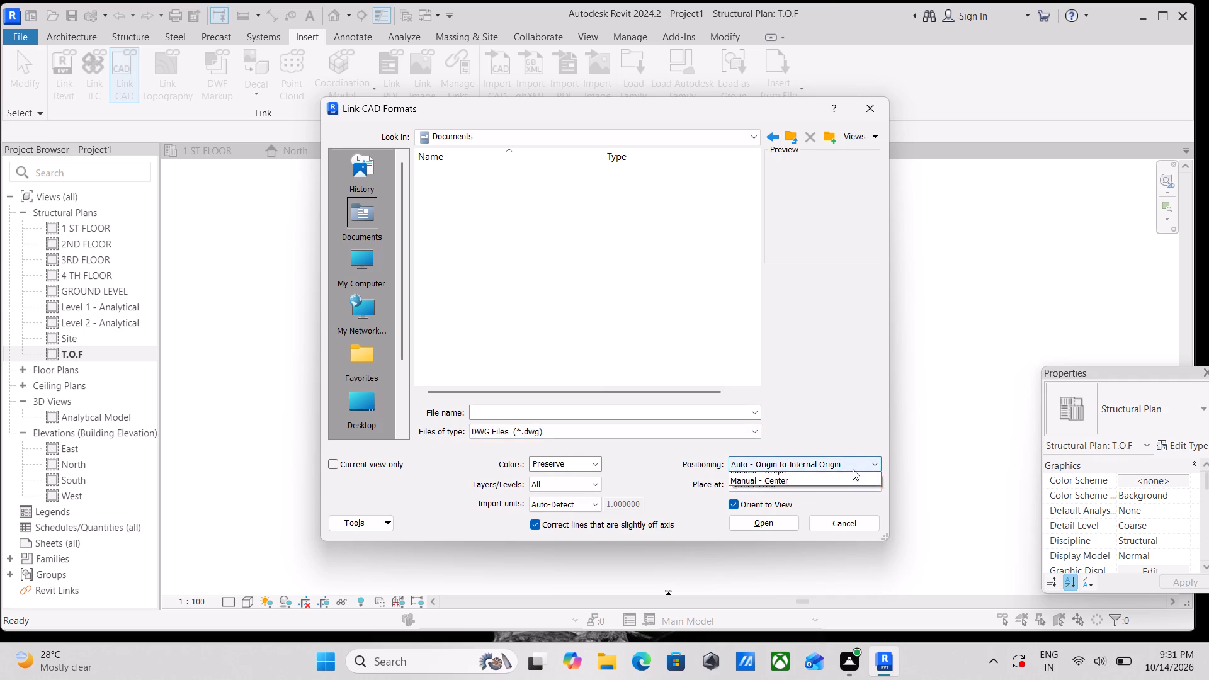
click(779, 472)
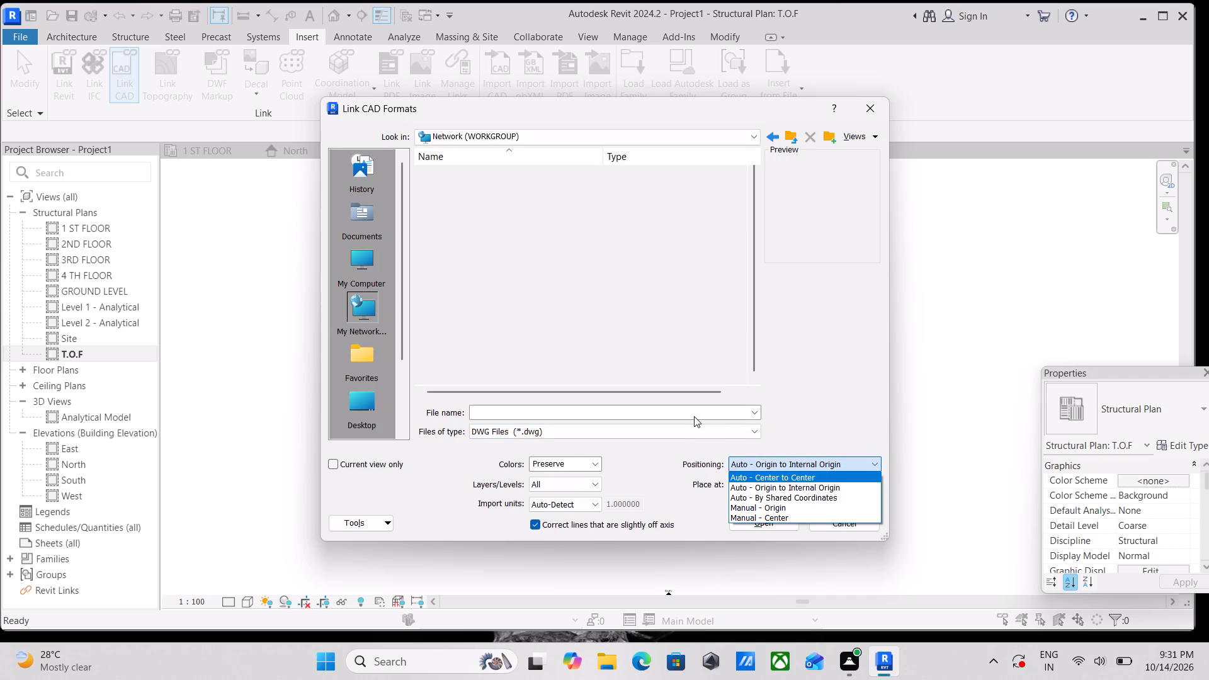
click(810, 473)
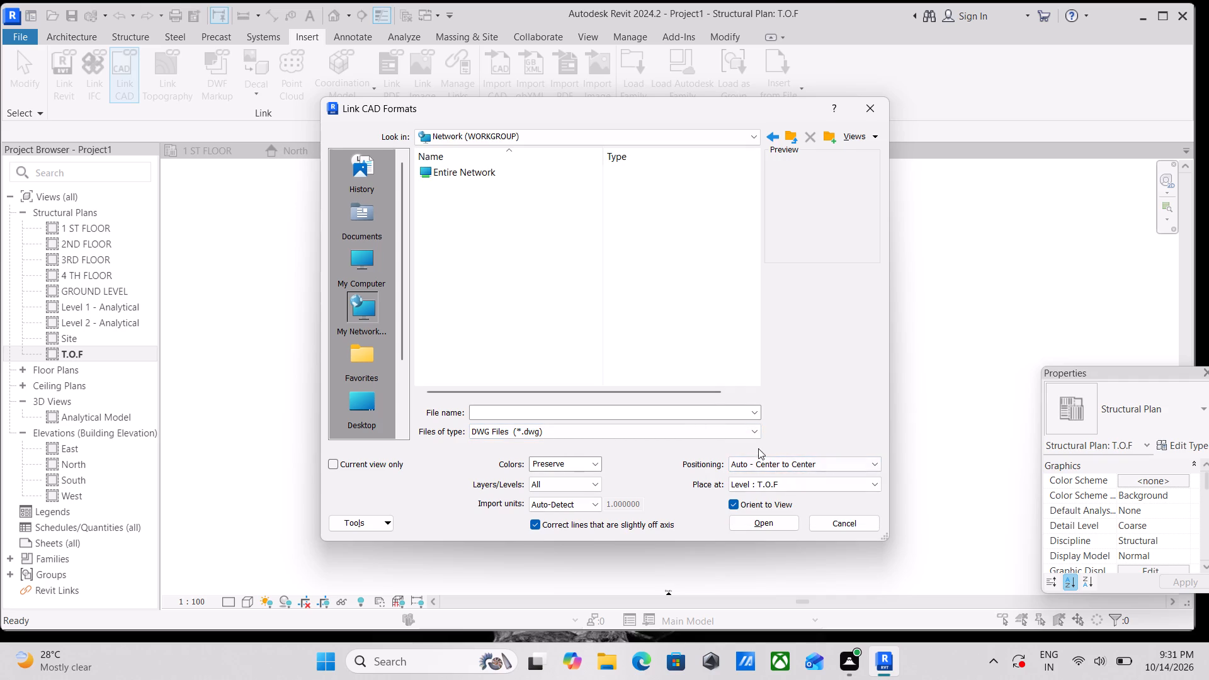
Look through the History and Documents locations again for the DWG plan to link.
scroll(326, 352, up, 2)
double_click(361, 179)
double_click(356, 213)
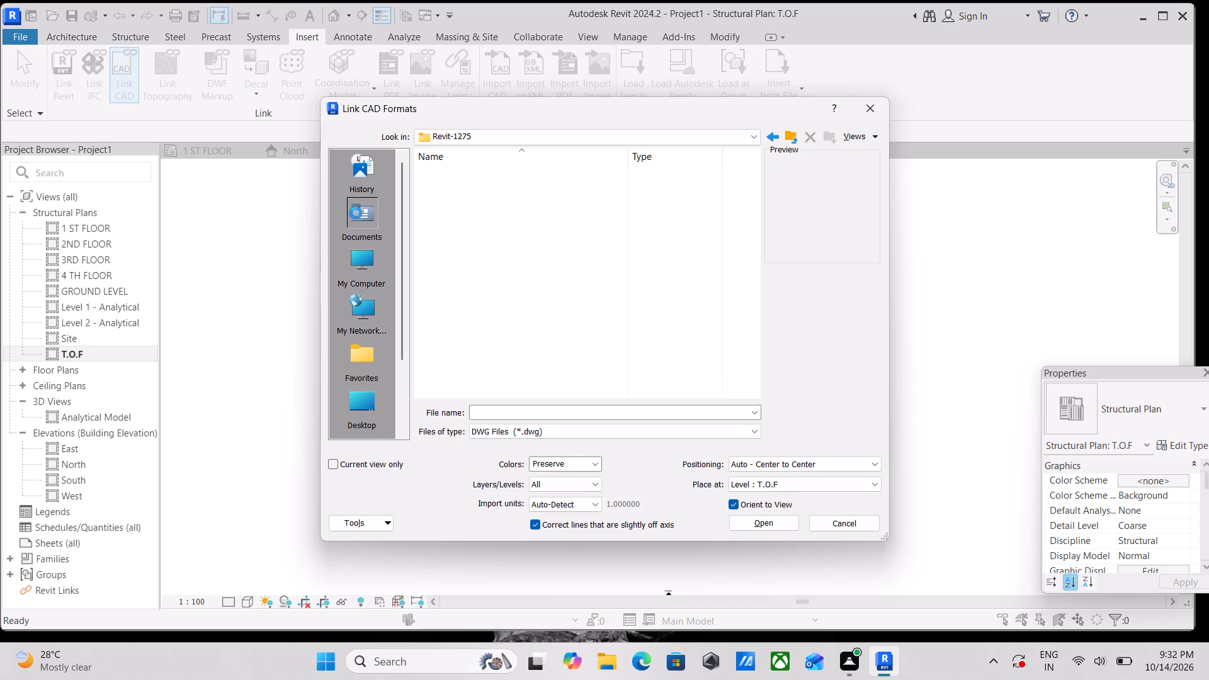
scroll(529, 373, down, 5)
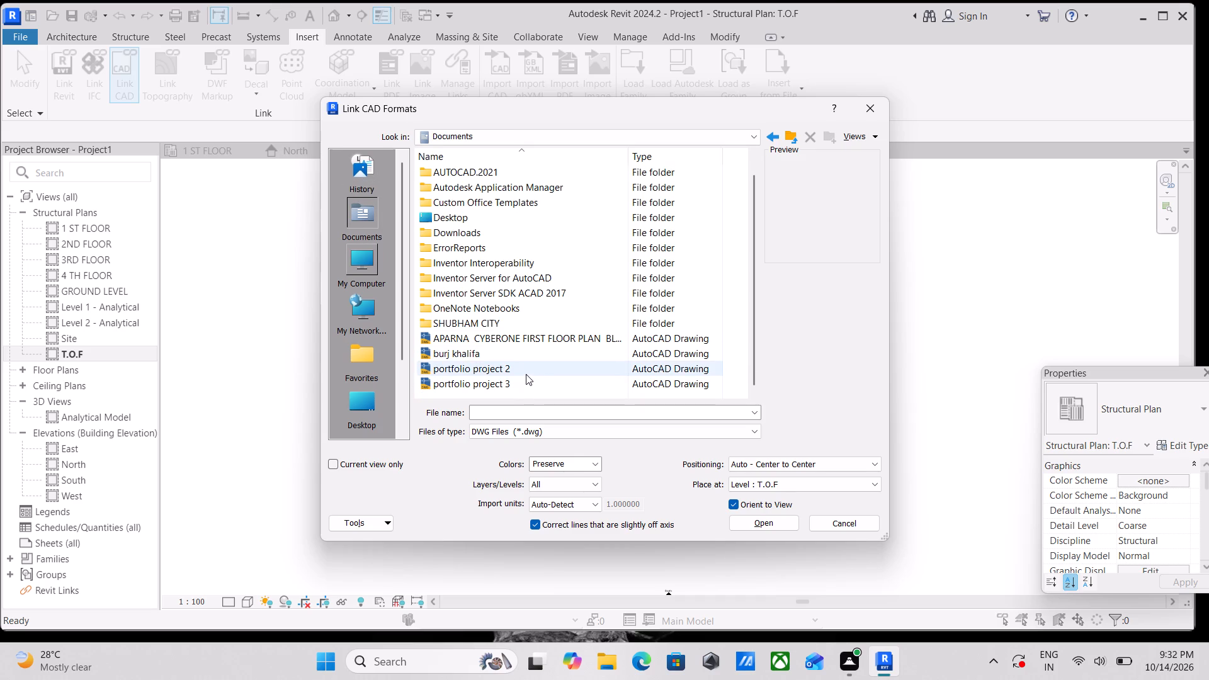
scroll(526, 374, down, 1)
scroll(454, 352, down, 1)
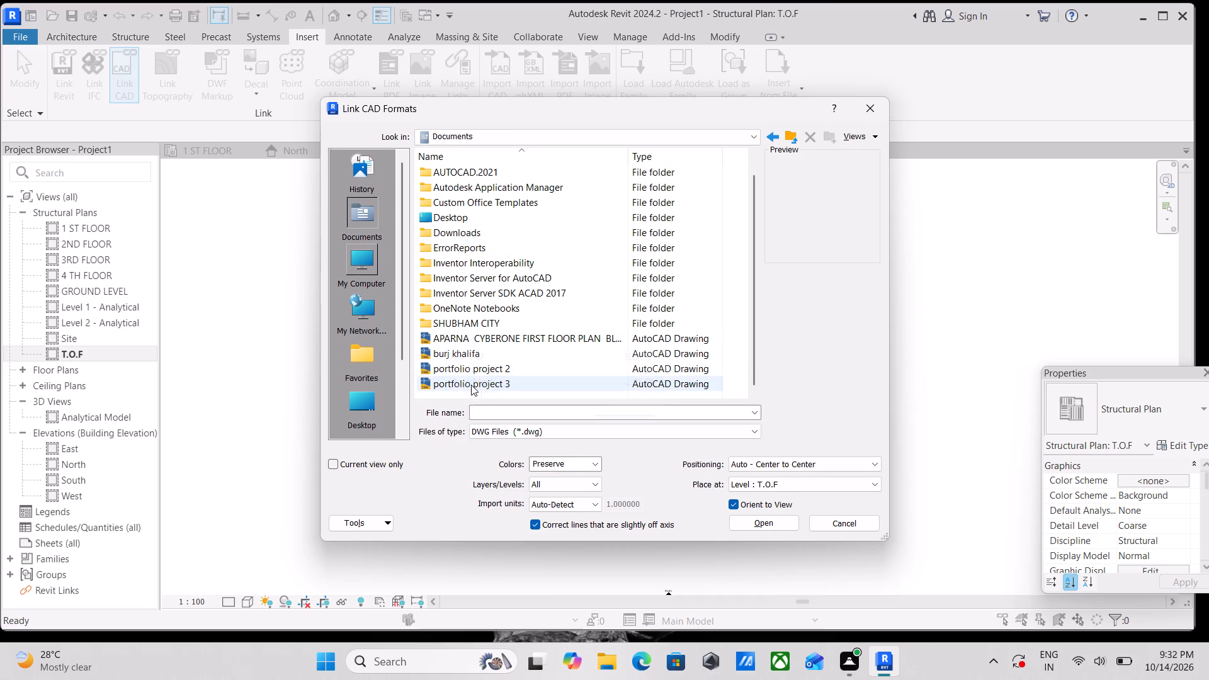
scroll(470, 385, down, 2)
scroll(467, 366, up, 1)
scroll(467, 362, down, 3)
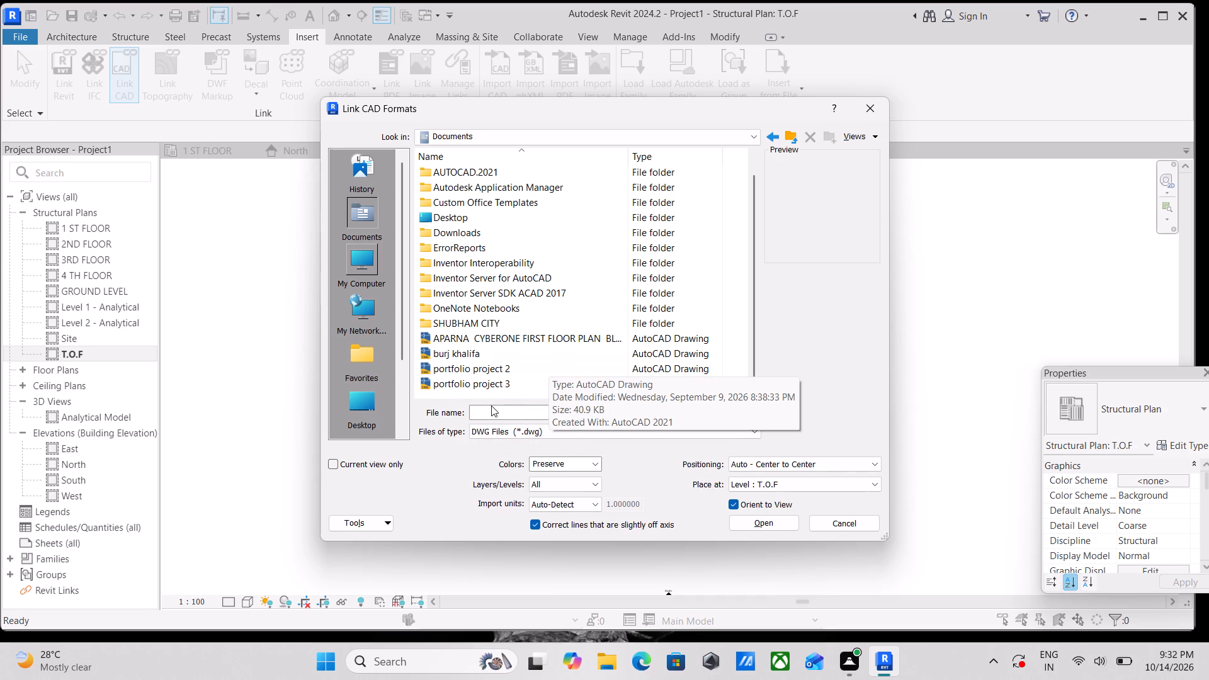
double_click(384, 247)
double_click(370, 222)
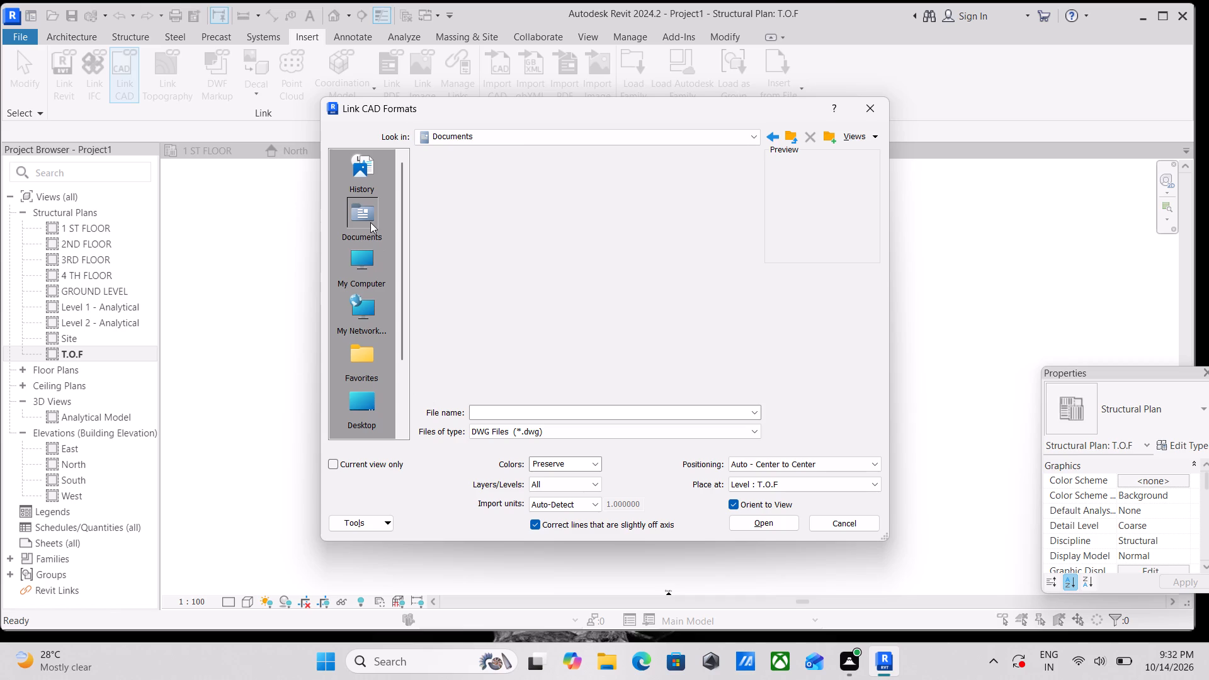
scroll(513, 370, down, 8)
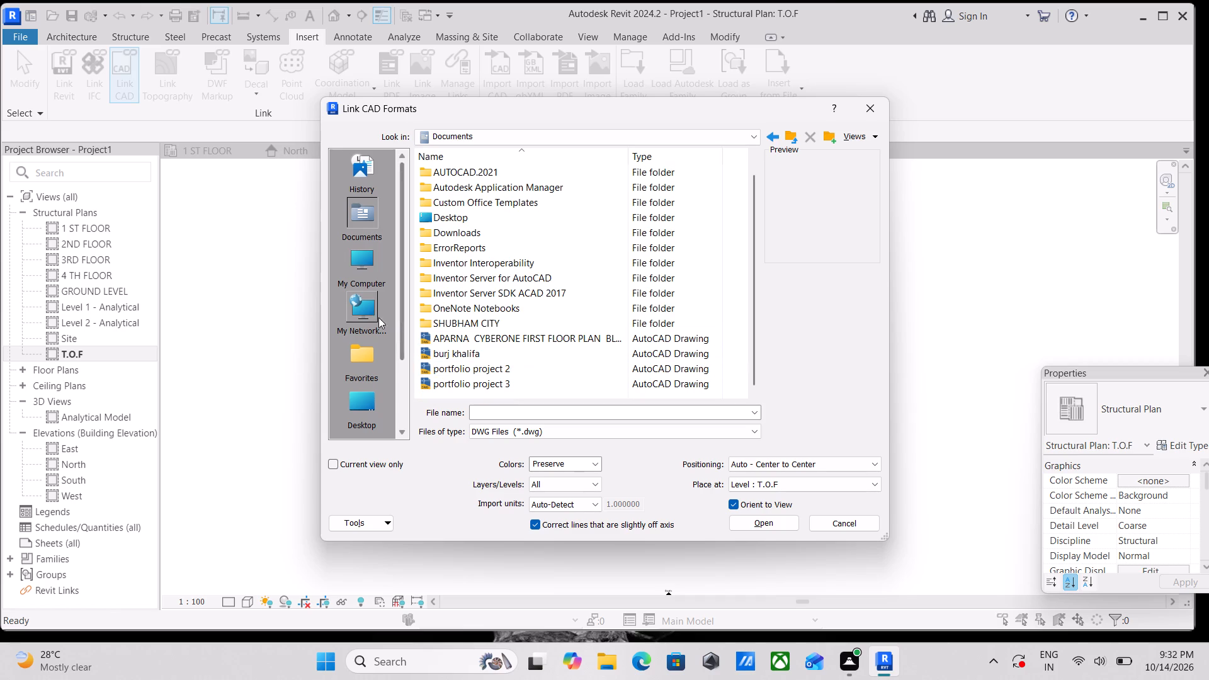
Look through the network, Favorites, Desktop and My Computer locations again for the DWG plan to link.
double_click(367, 314)
double_click(363, 357)
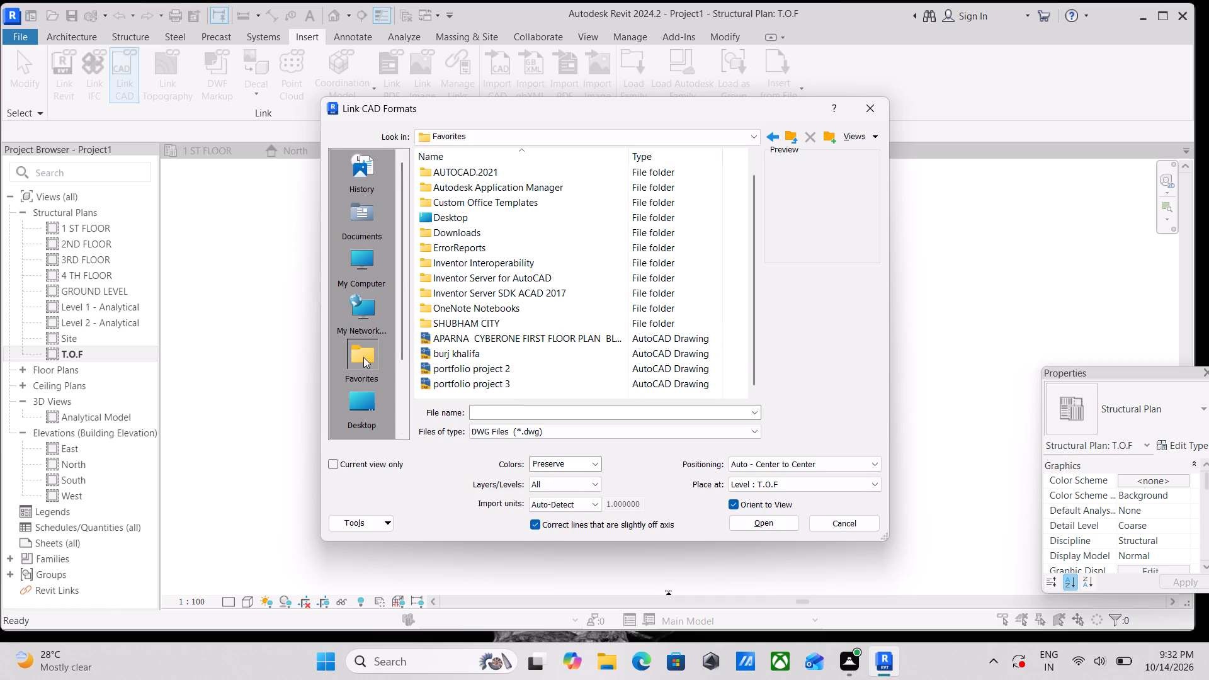
scroll(363, 357, down, 7)
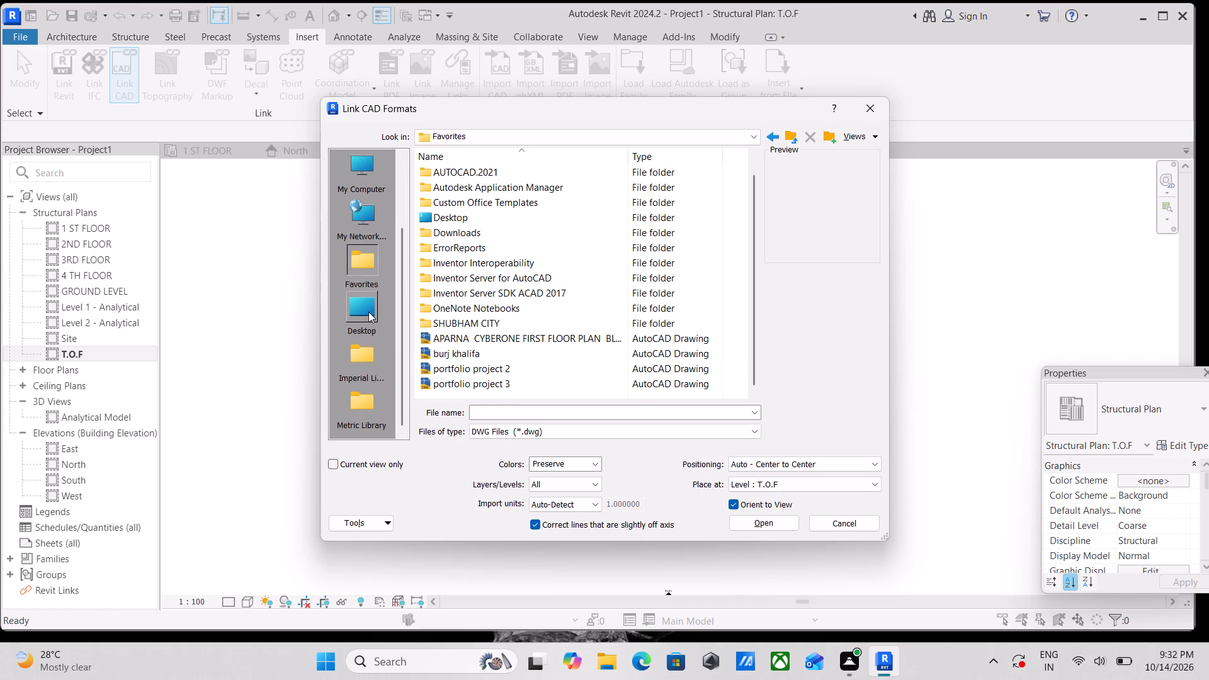
double_click(368, 309)
scroll(554, 349, down, 2)
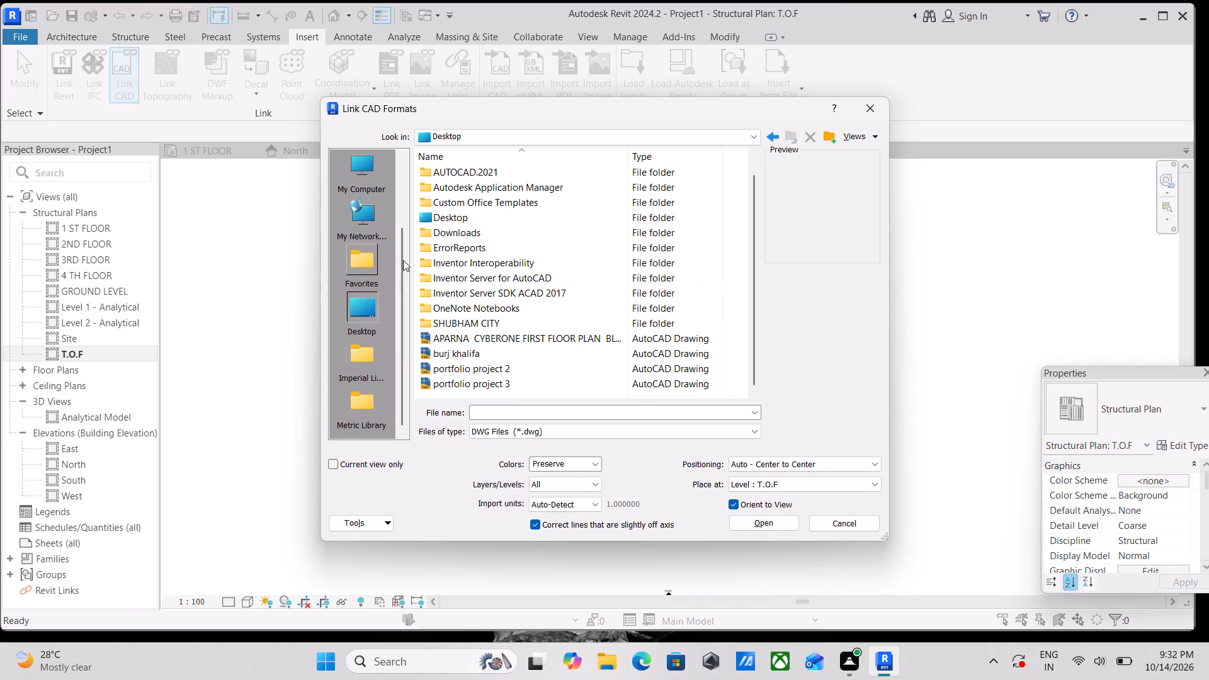
scroll(402, 259, up, 3)
scroll(377, 318, down, 1)
scroll(367, 301, up, 2)
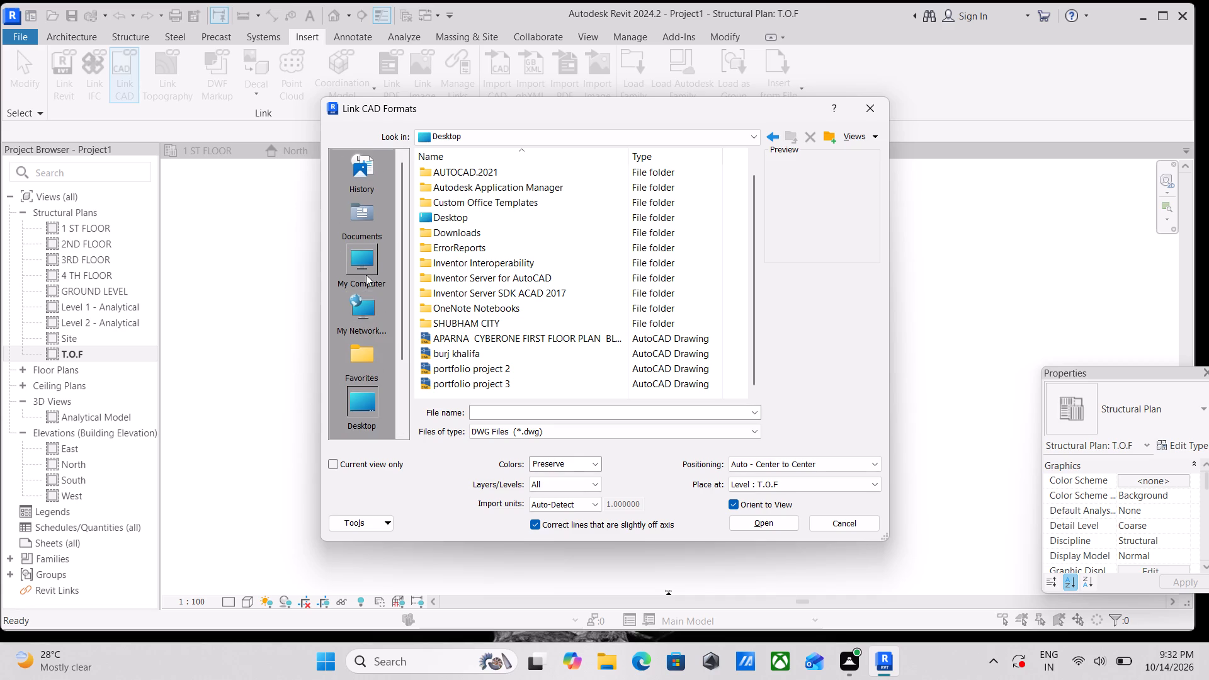
double_click(357, 271)
double_click(357, 271)
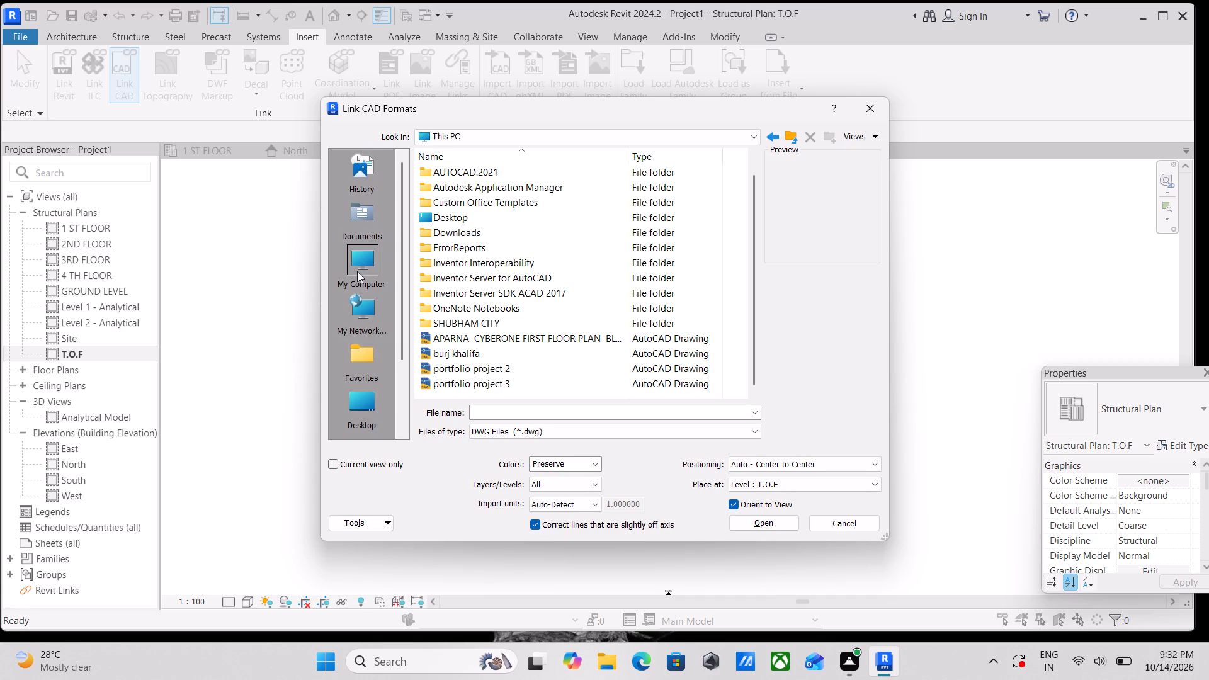
scroll(370, 279, down, 2)
scroll(549, 288, down, 4)
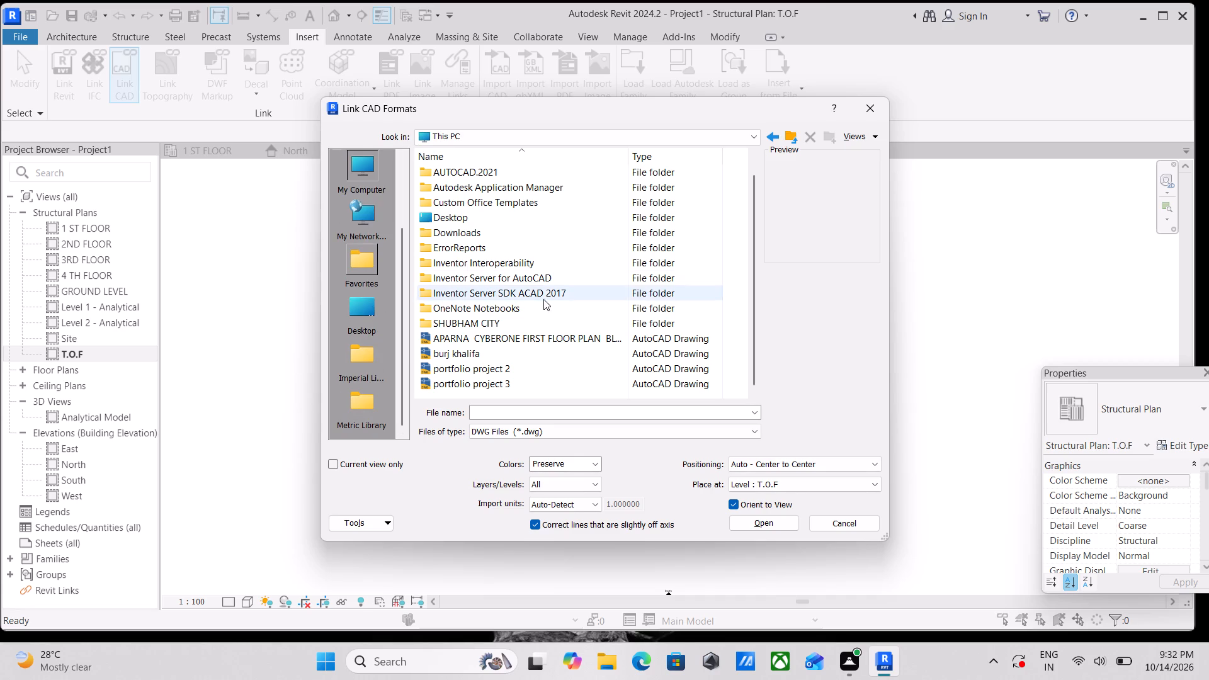
scroll(538, 313, up, 8)
Link AUTOCAD INTERNSHIP PROJECT G+4 BUILDING FLOOR PLAN.dwg from the Downloads folder into the T.O.F structural plan.
double_click(361, 312)
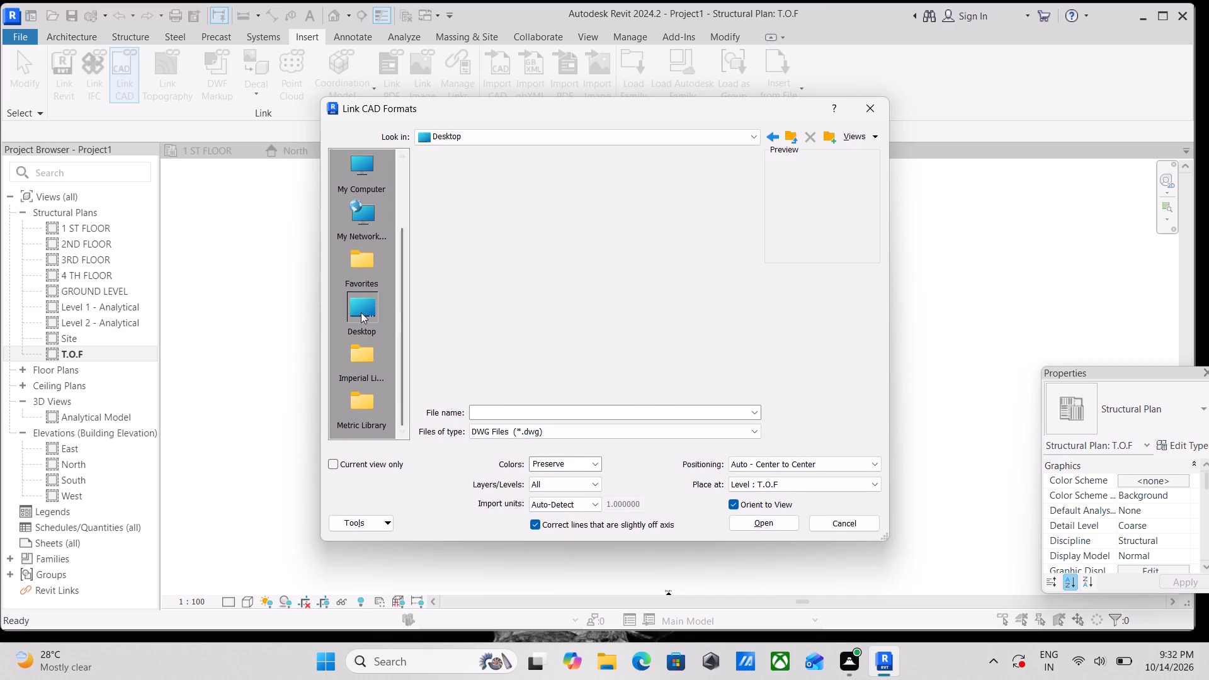
scroll(361, 312, down, 1)
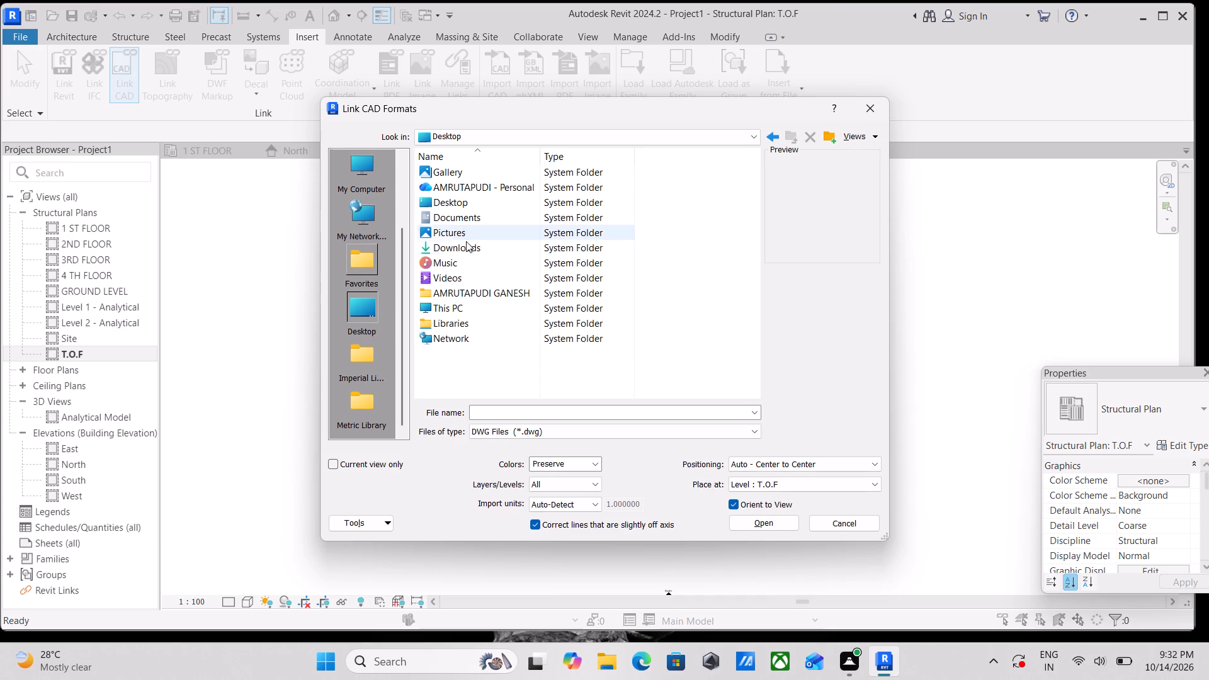
double_click(463, 249)
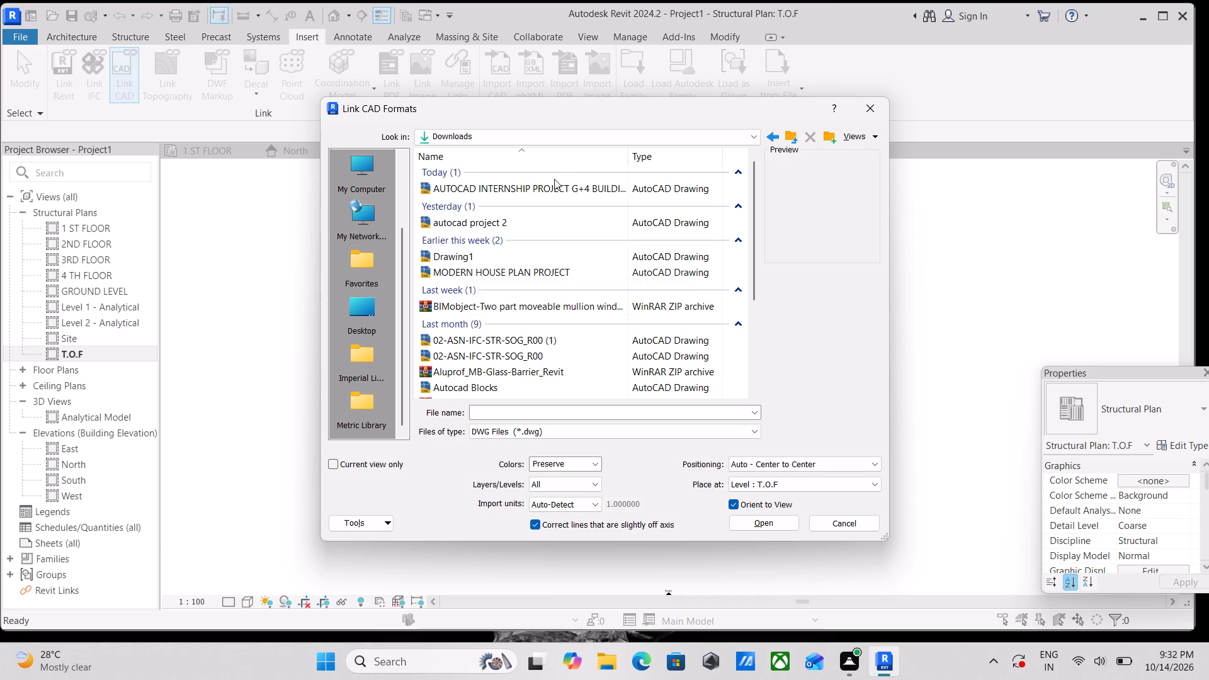
click(559, 189)
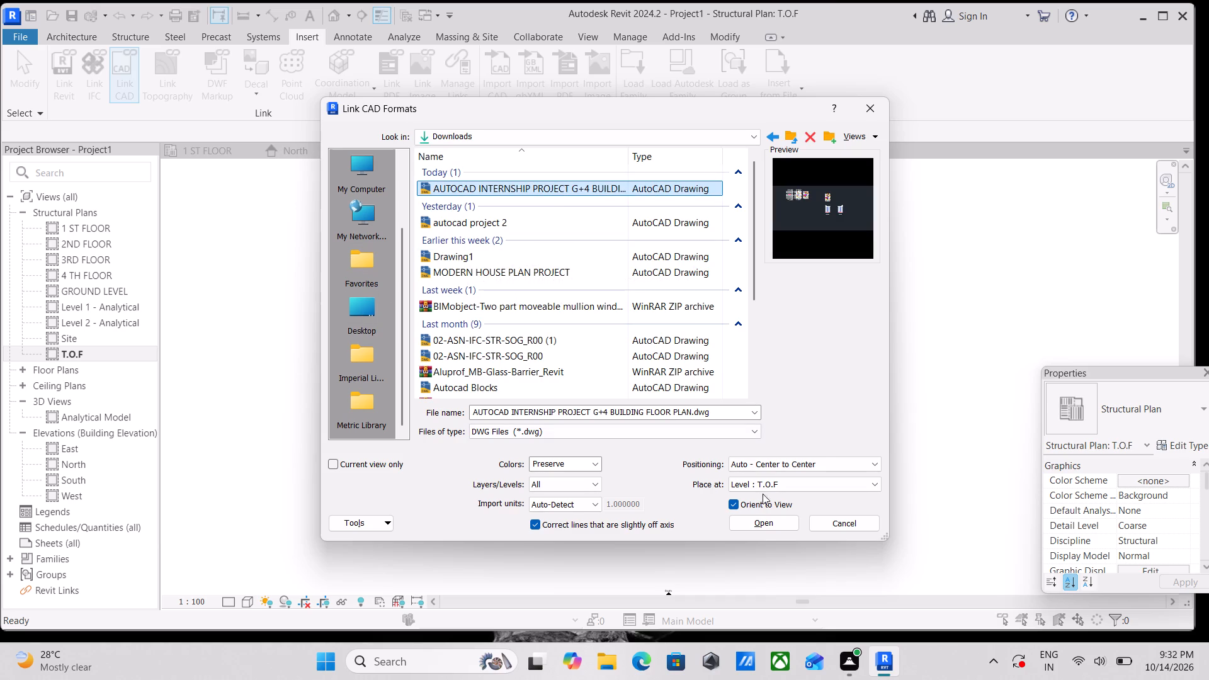
click(773, 523)
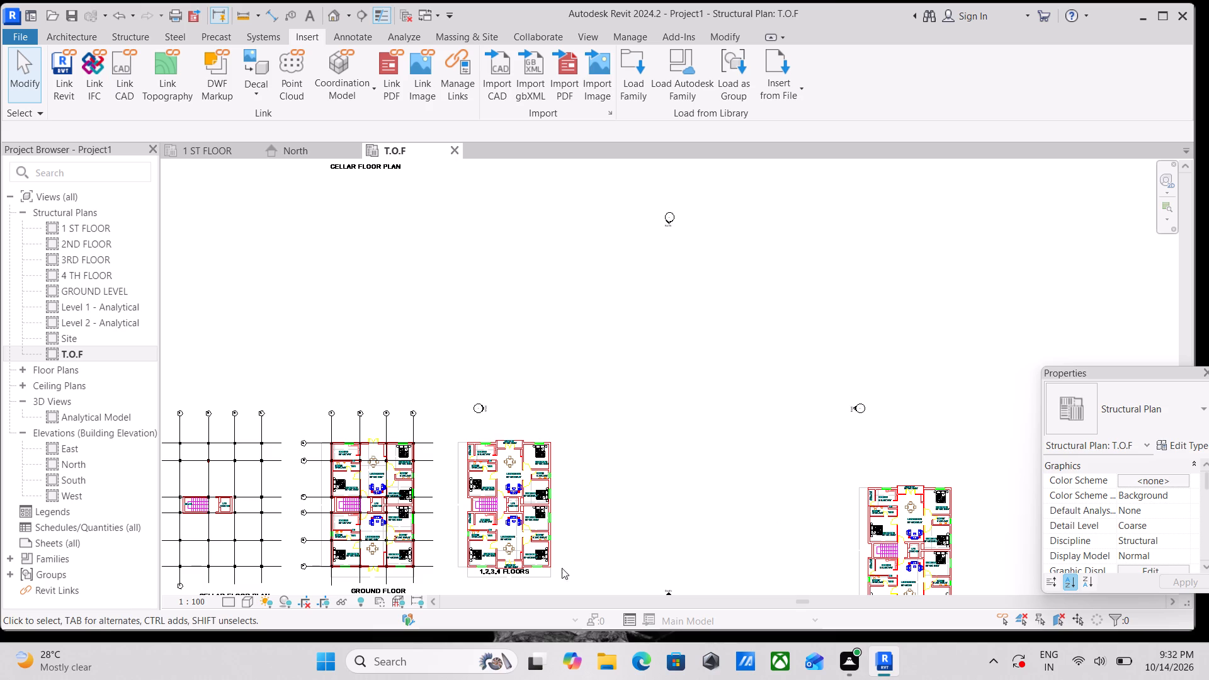
Nudge the linked CAD drawing rightward and upward until its cellar floor plan sits between the north and south elevation markers.
scroll(536, 496, up, 3)
scroll(621, 475, down, 2)
middle_drag(622, 475, 664, 439)
scroll(656, 445, down, 1)
scroll(664, 439, up, 1)
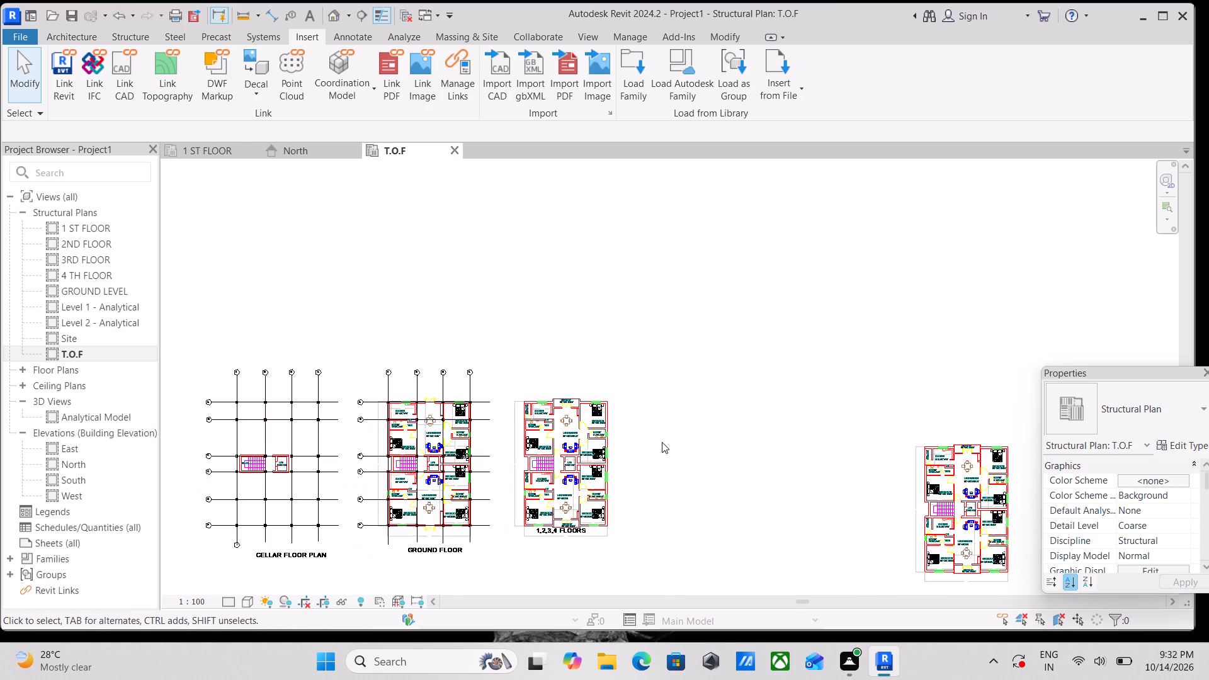
scroll(398, 408, up, 3)
scroll(399, 407, down, 5)
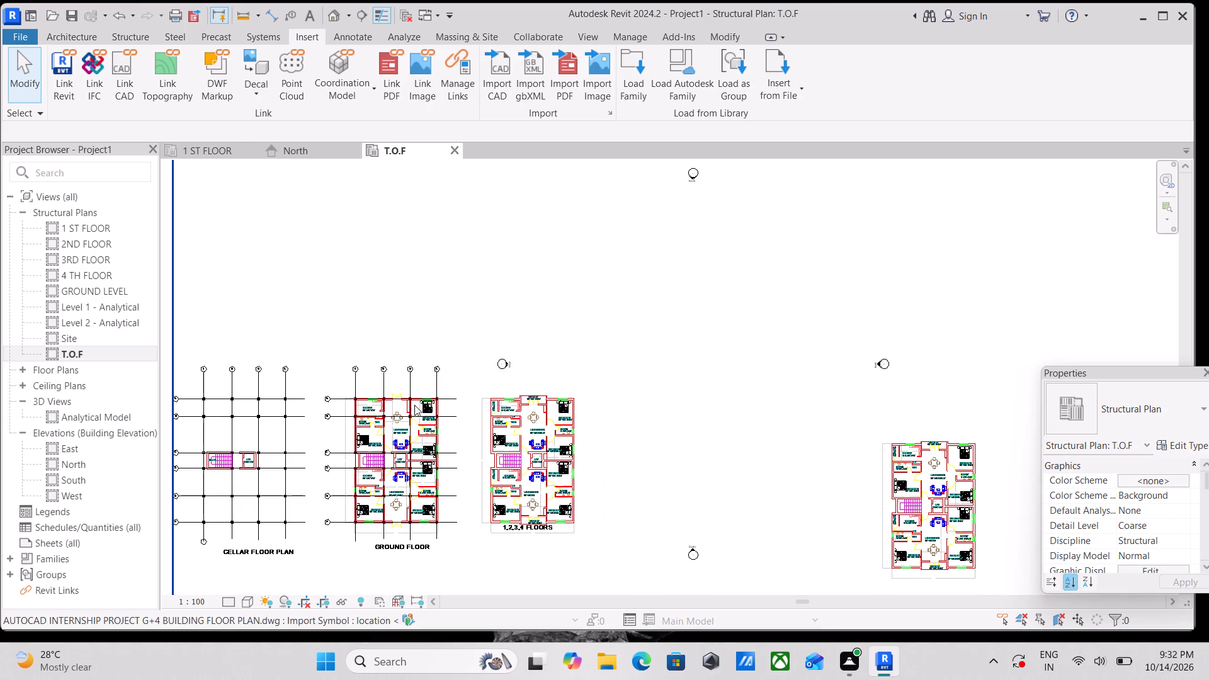
scroll(414, 405, down, 2)
click(523, 470)
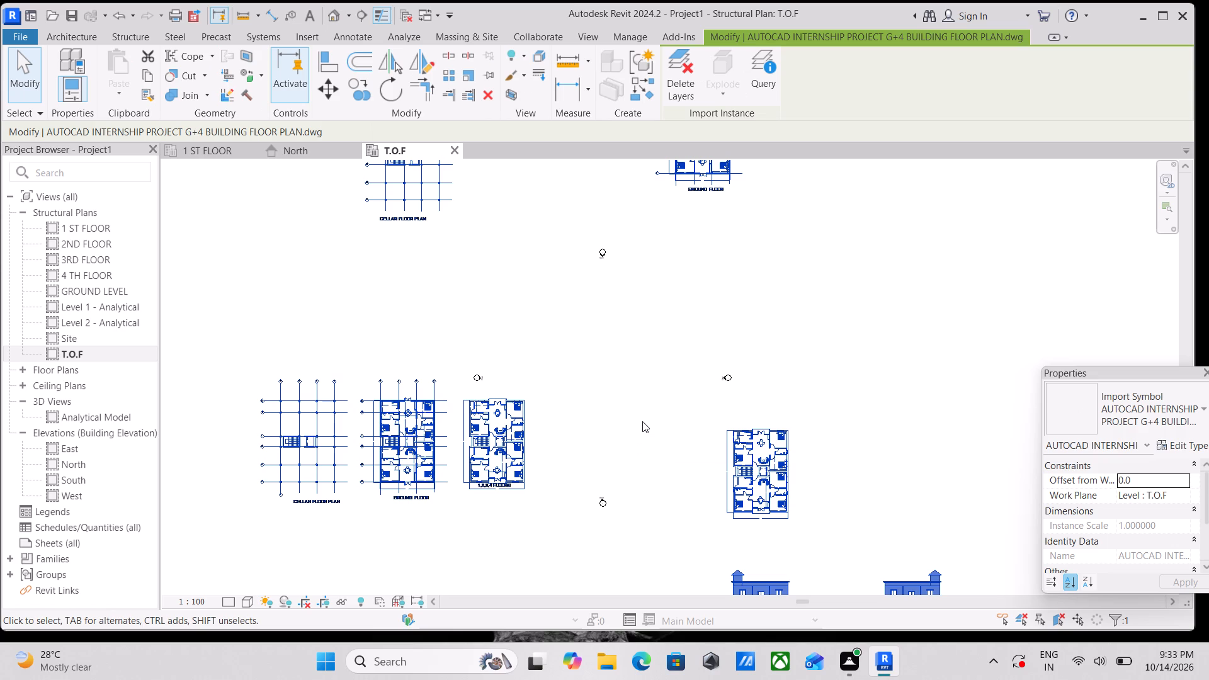
key(Right)
key(Right)
key(Right)
key(Right)
key(Right)
key(Right)
key(Right)
key(Right)
key(Right)
key(Right)
key(Right)
key(Right)
key(Right)
key(Right)
key(Right)
key(Right)
key(Right)
key(Right)
key(Right)
key(Right)
key(Right)
key(Right)
key(Right)
key(Right)
key(Right)
key(Right)
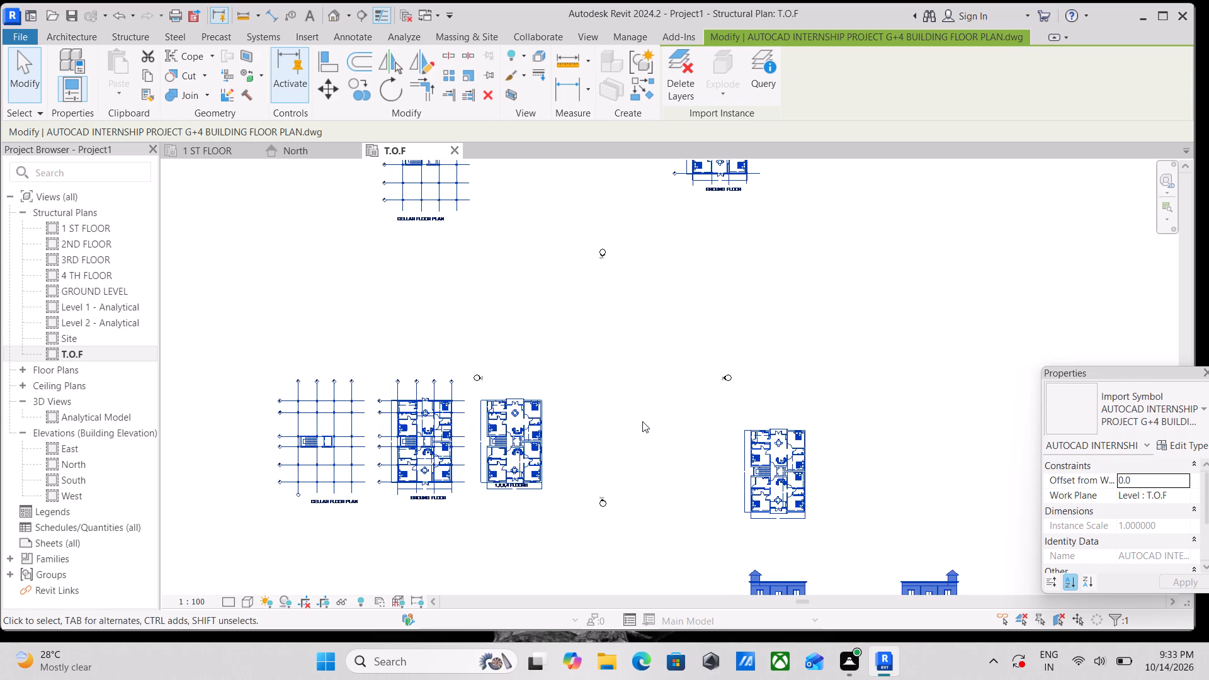
key(Right)
key(Right)
key(Right)
key(Right)
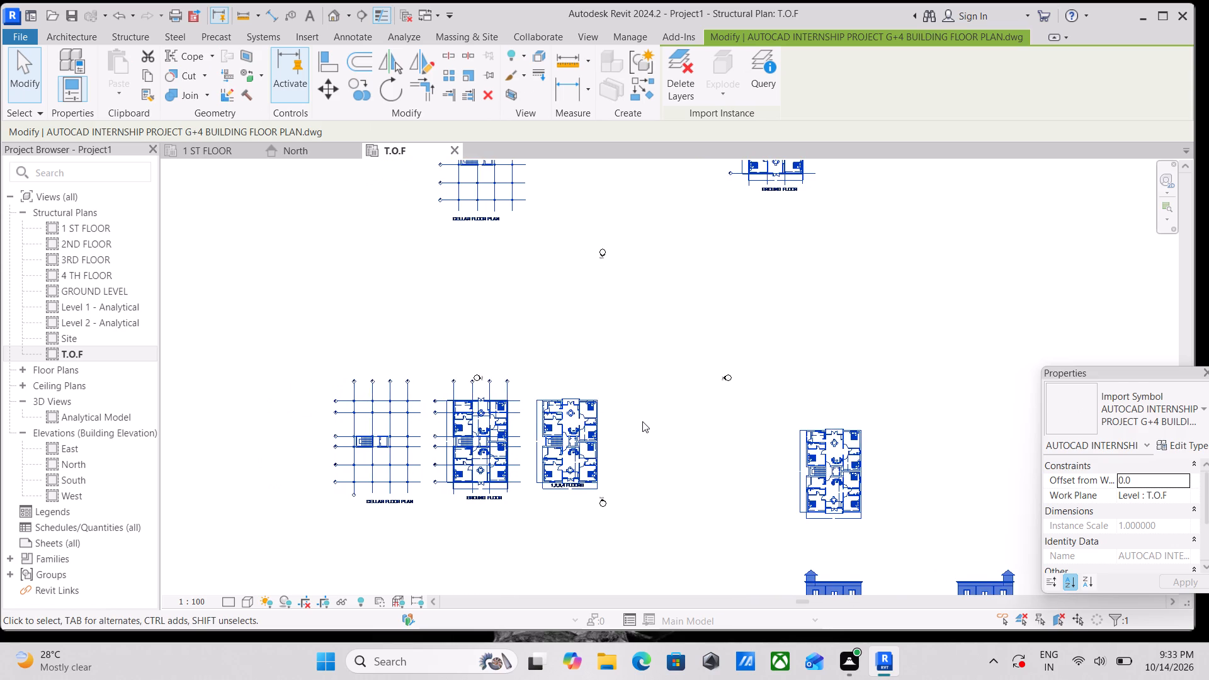
key(Right)
key(Right)
key(Right)
key(Right)
key(Right)
key(Right)
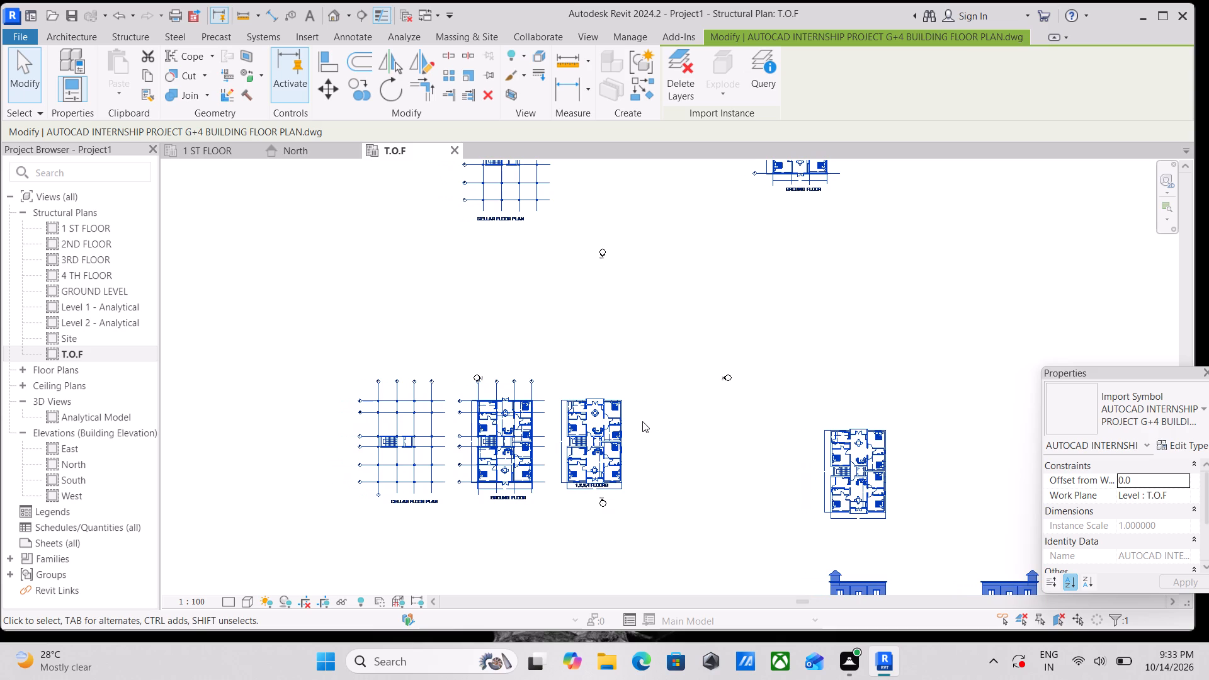
key(Right)
key(Right)
key(Right)
key(Right)
key(Right)
key(Right)
key(Right)
key(Right)
key(Right)
key(Right)
key(Right)
key(Right)
key(Right)
key(Right)
key(Right)
key(Right)
key(Right)
key(Right)
key(Right)
key(Right)
key(Right)
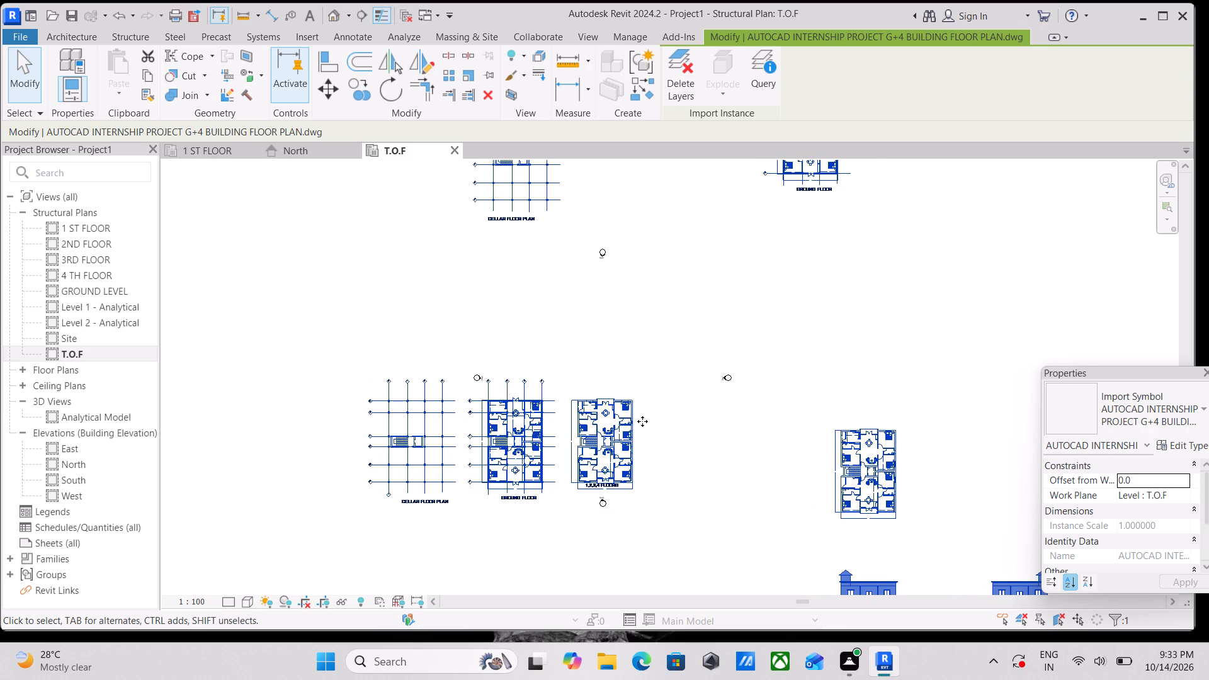
key(Right)
key(Right)
key(Right)
key(Right)
key(Right)
key(Right)
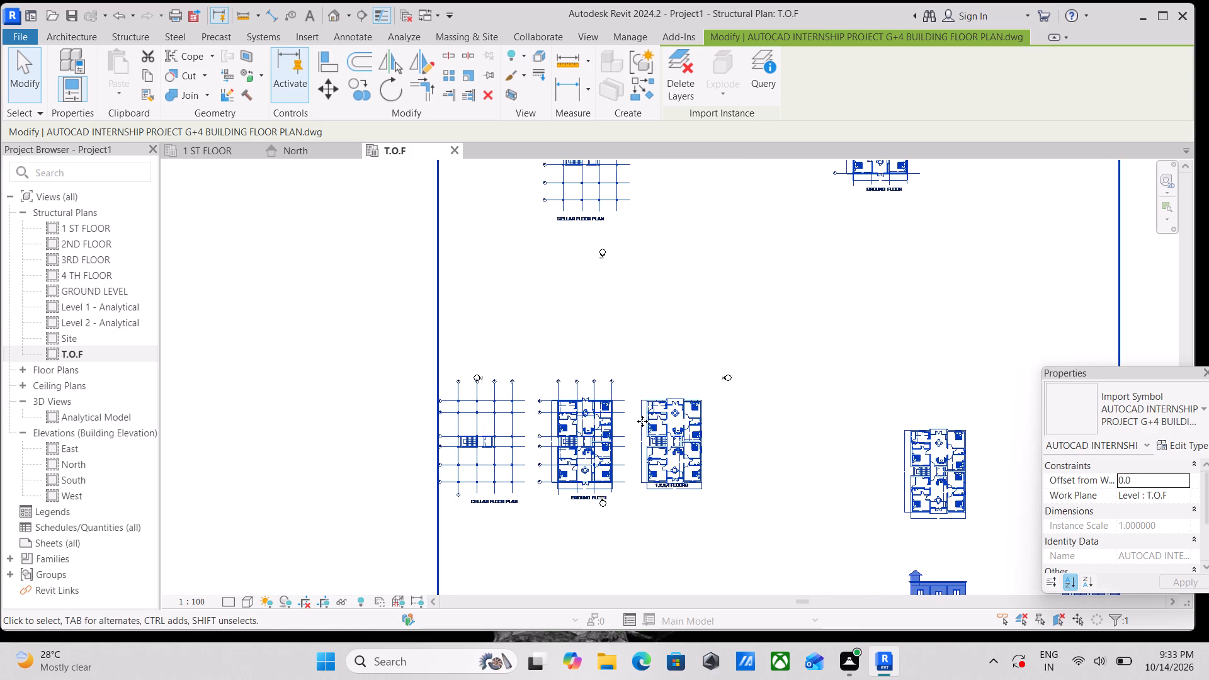
key(Right)
key(Right)
key(Right)
key(Right)
key(Right)
key(Right)
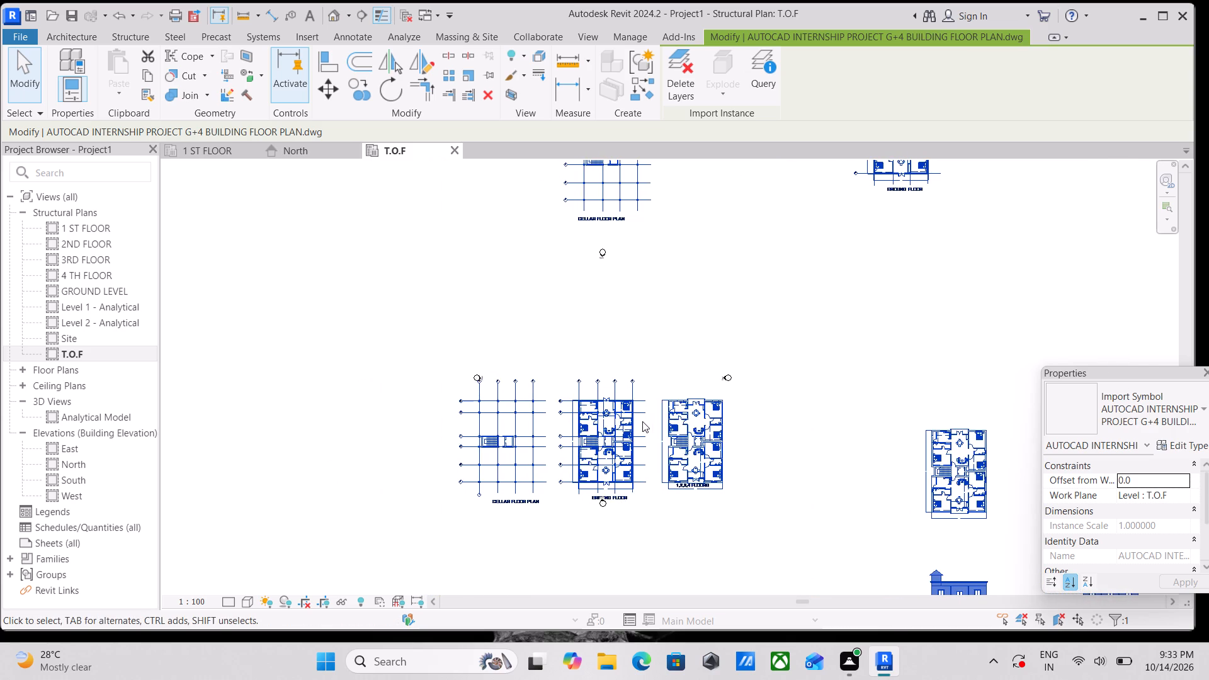
key(Right)
key(Right)
key(Right)
key(Right)
key(Right)
key(Right)
key(Right)
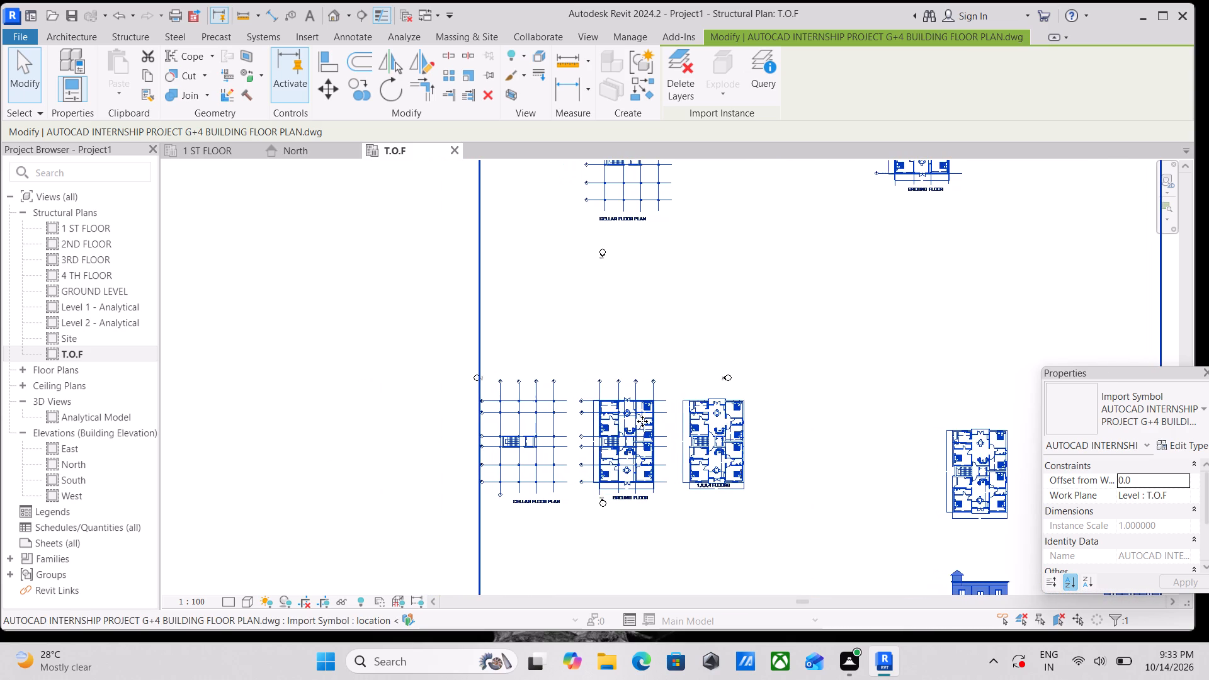
key(Right)
key(Right)
key(Right)
key(Right)
key(Right)
key(Right)
key(Right)
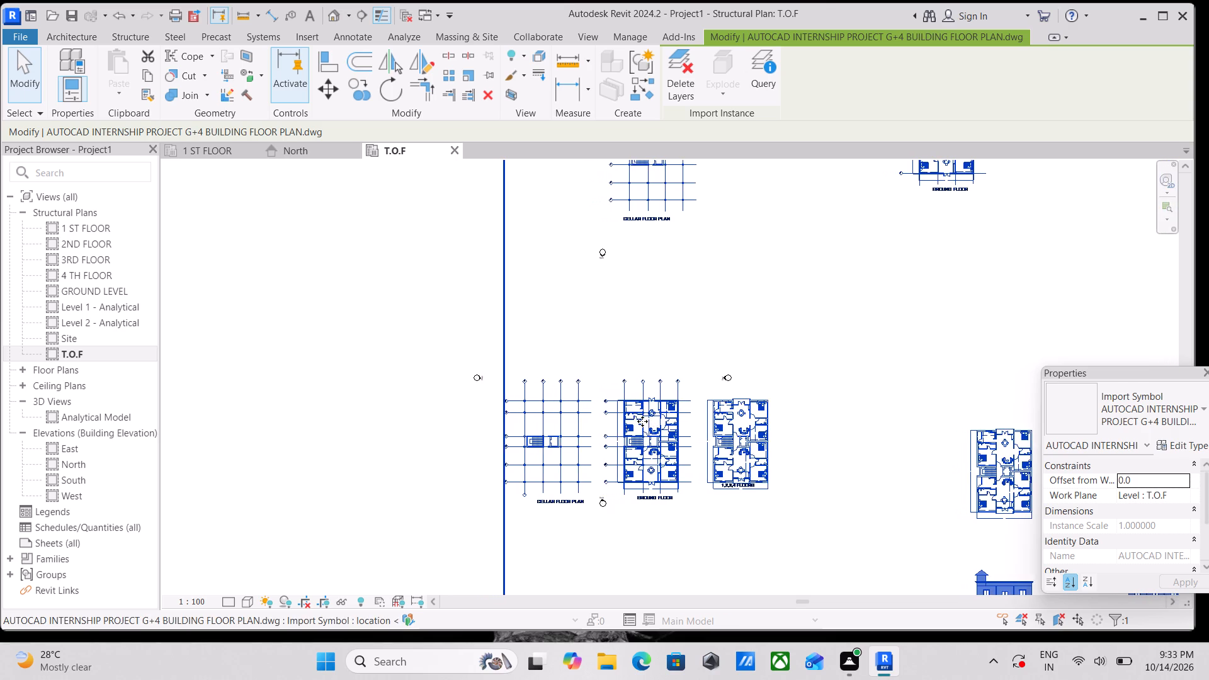
key(Right)
key(Right)
key(Right)
key(Right)
key(Right)
key(Right)
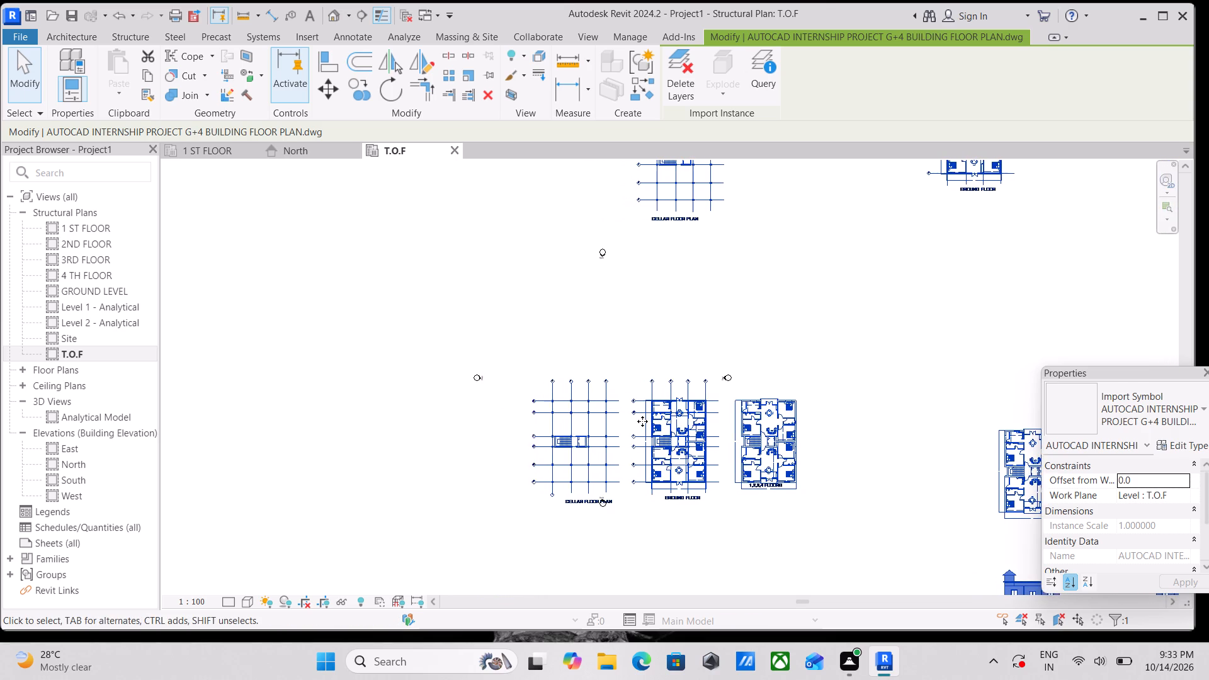
key(Right)
key(Right)
key(Right)
key(Right)
key(Right)
key(Right)
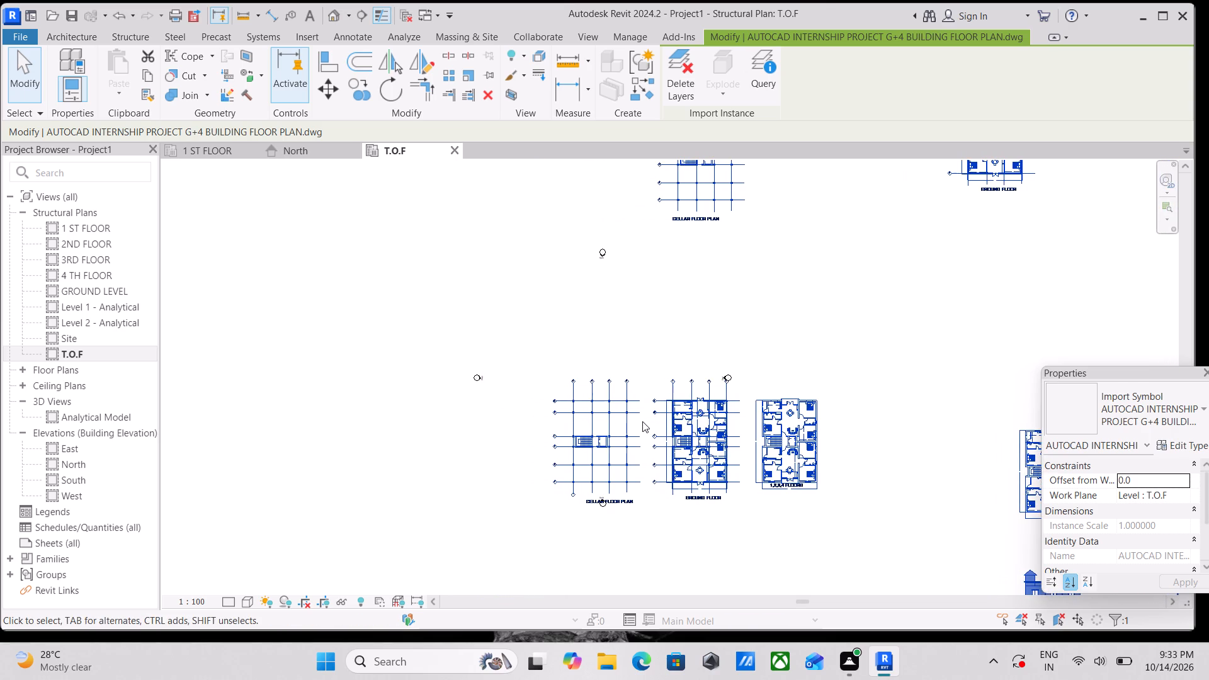
key(Up)
key(Up)
key(Up)
key(Up)
key(Up)
key(Up)
key(Up)
key(Up)
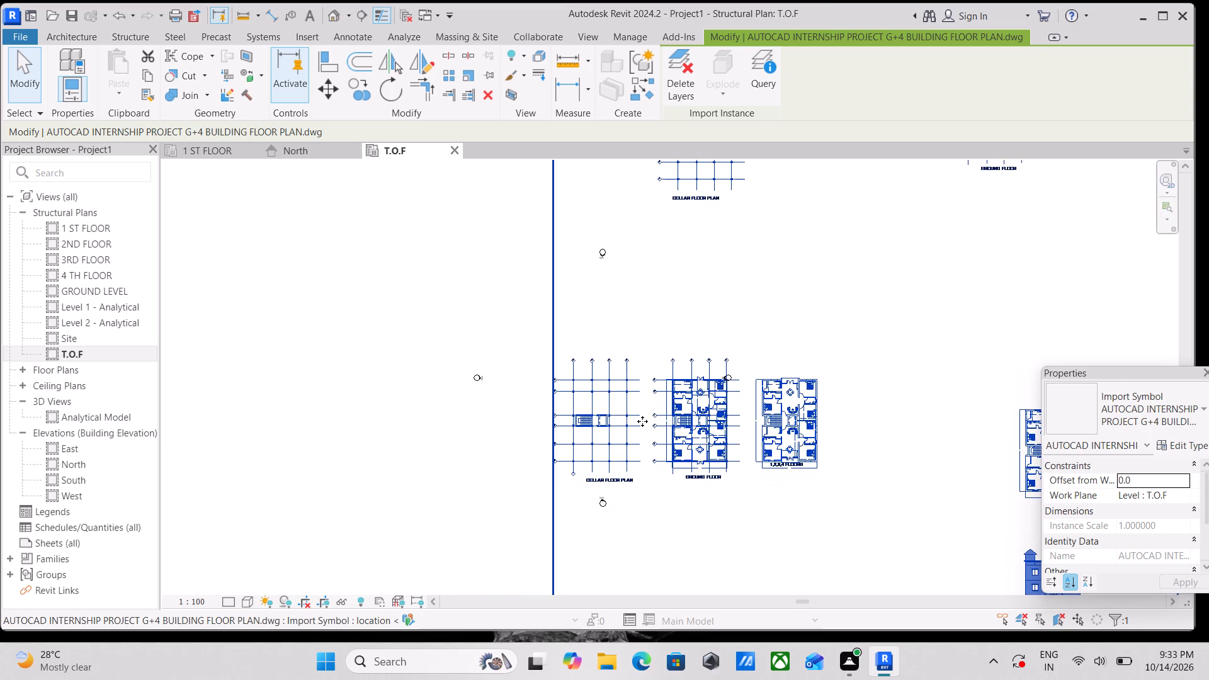
key(Up)
key(Up)
key(Up)
key(Up)
key(Up)
key(Up)
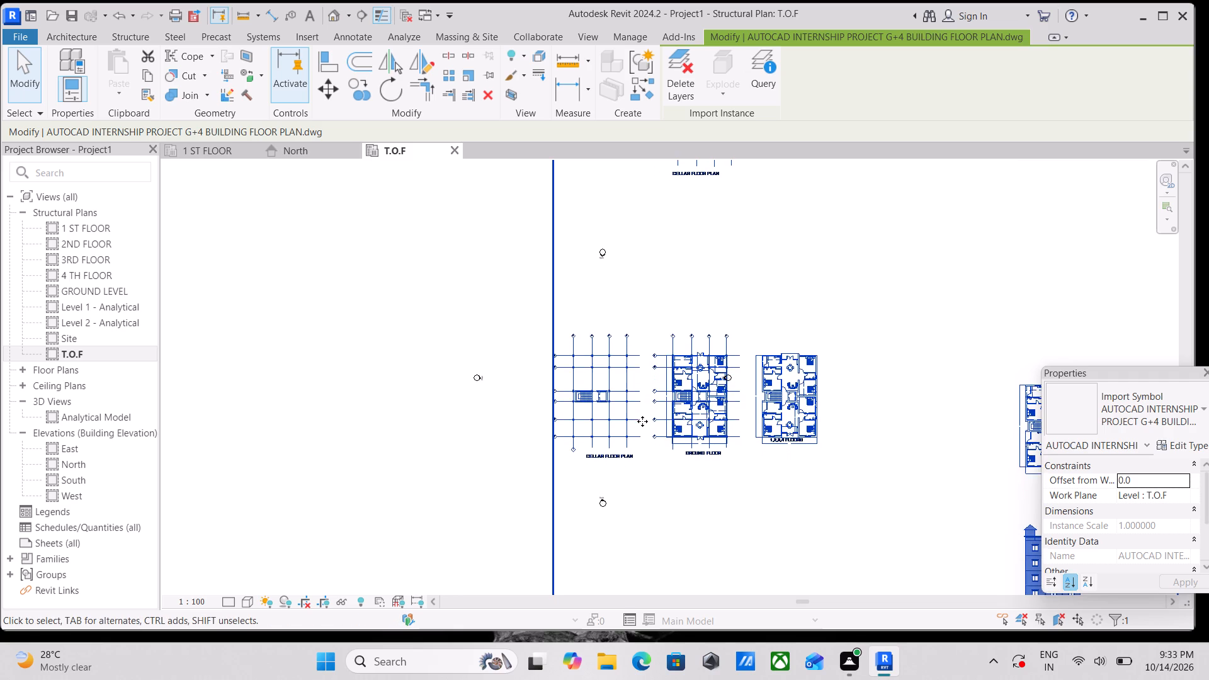
key(Up)
key(Up)
key(Up)
key(Up)
key(Up)
key(Up)
key(Up)
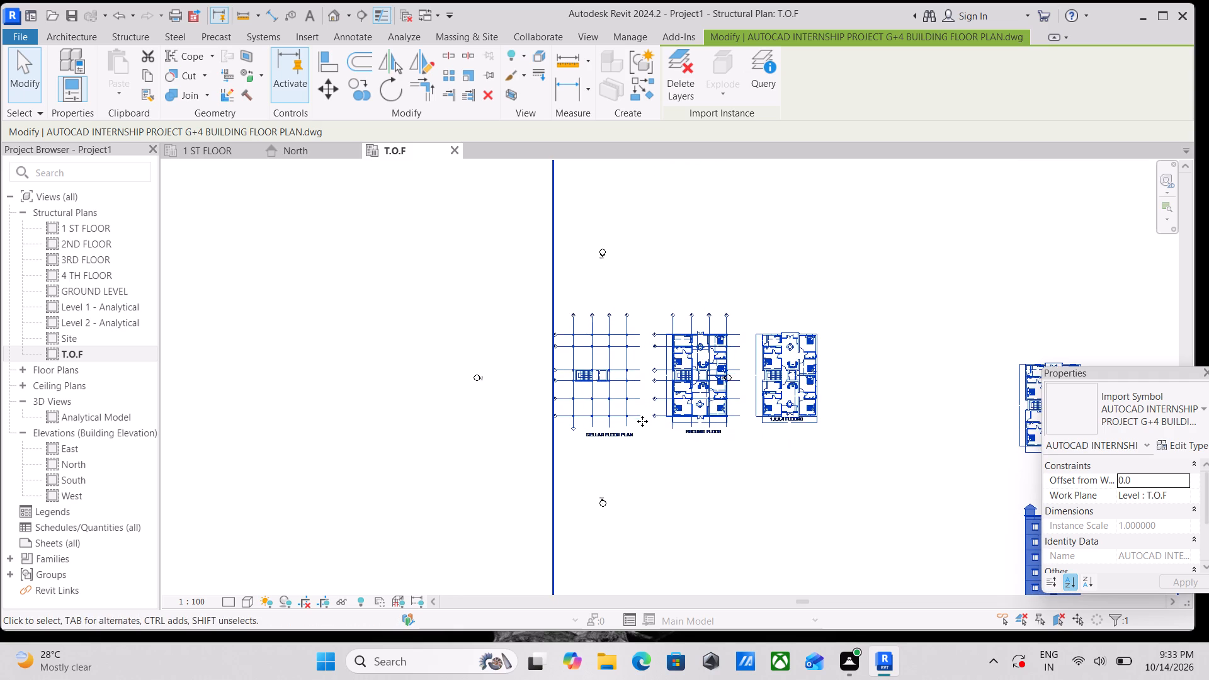
key(Up)
scroll(572, 378, up, 3)
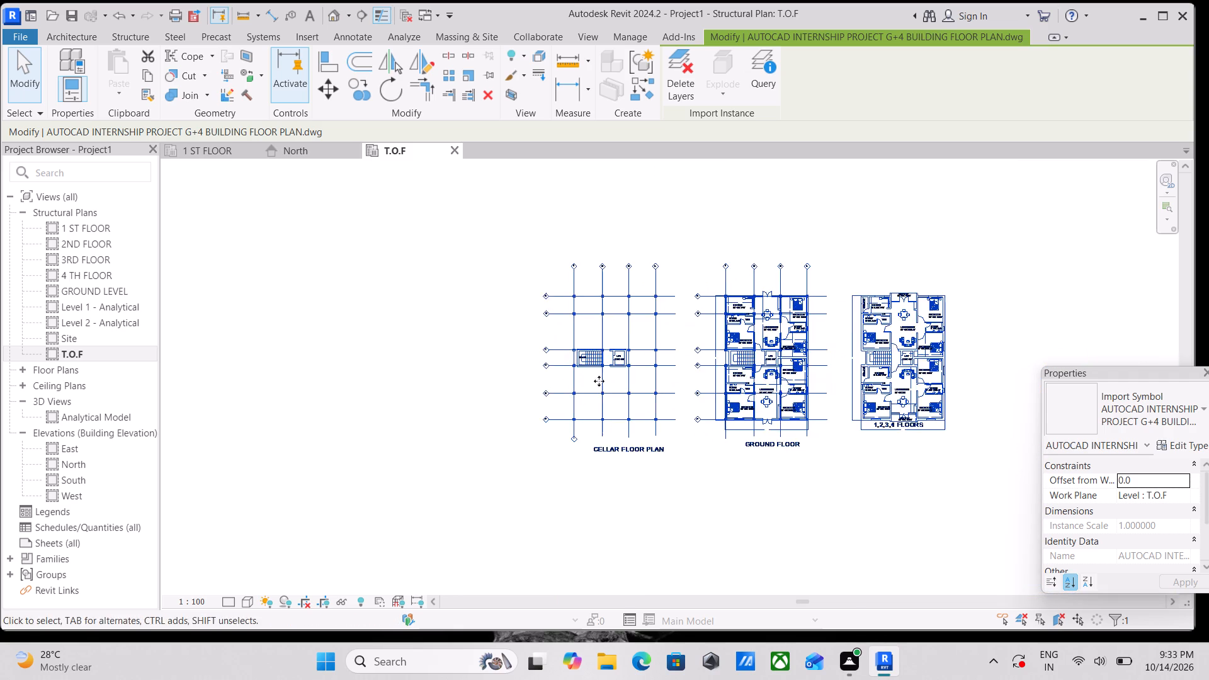
scroll(599, 381, up, 4)
key(Escape)
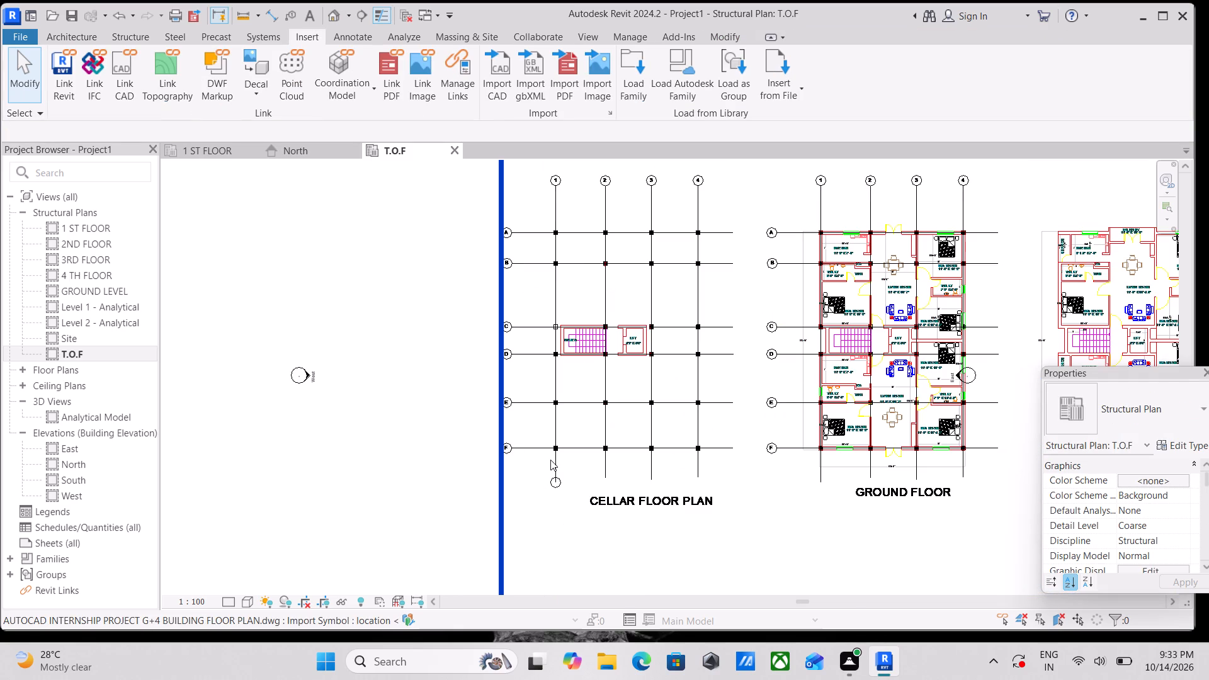
Pin the linked G+4 building floor plan drawing in place and deselect it.
click(550, 455)
scroll(550, 455, down, 2)
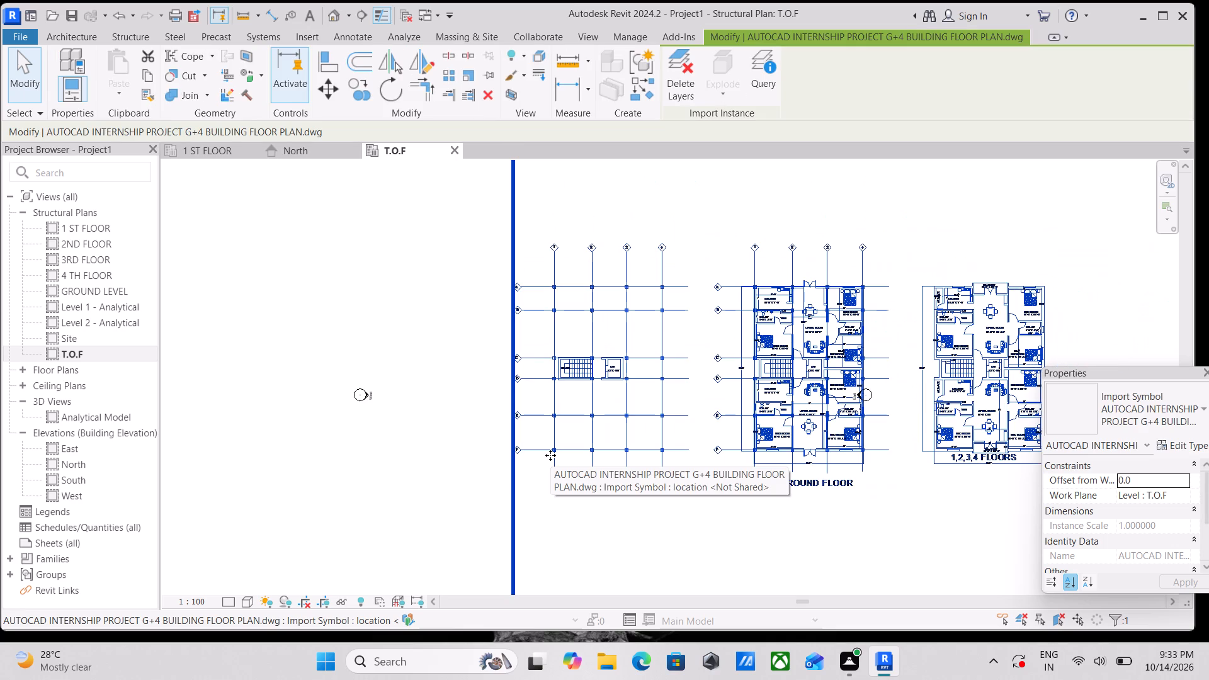
key(p)
key(n)
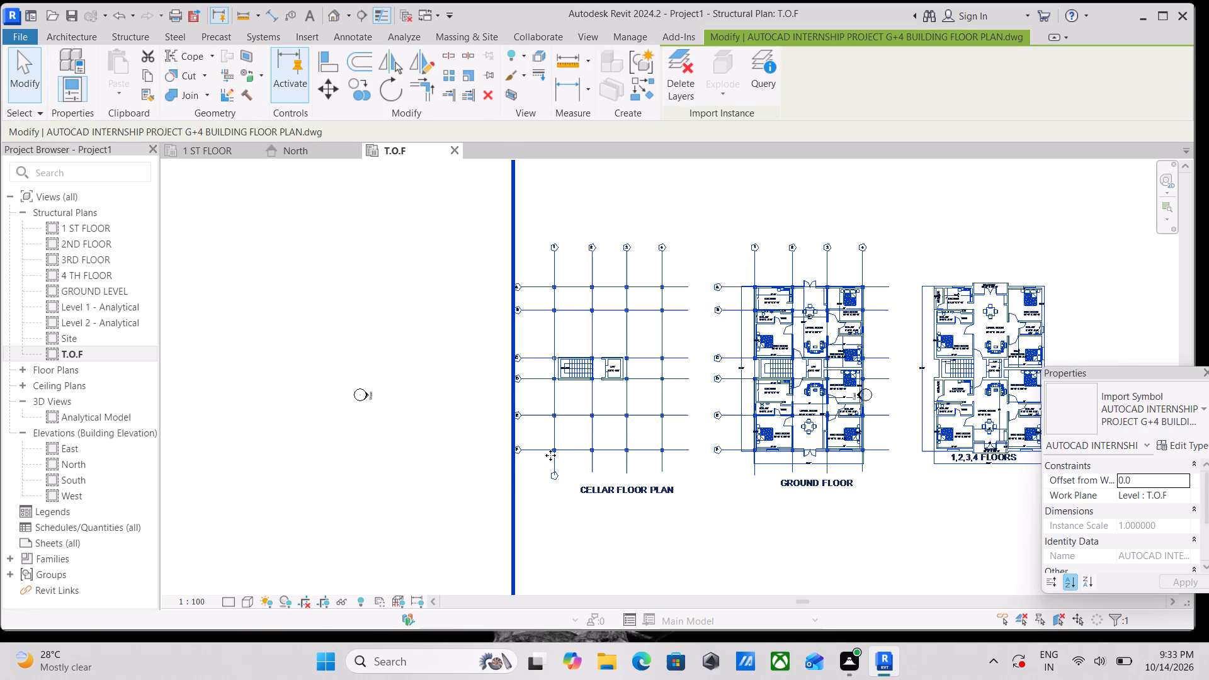
scroll(587, 394, up, 3)
key(Escape)
scroll(568, 345, up, 3)
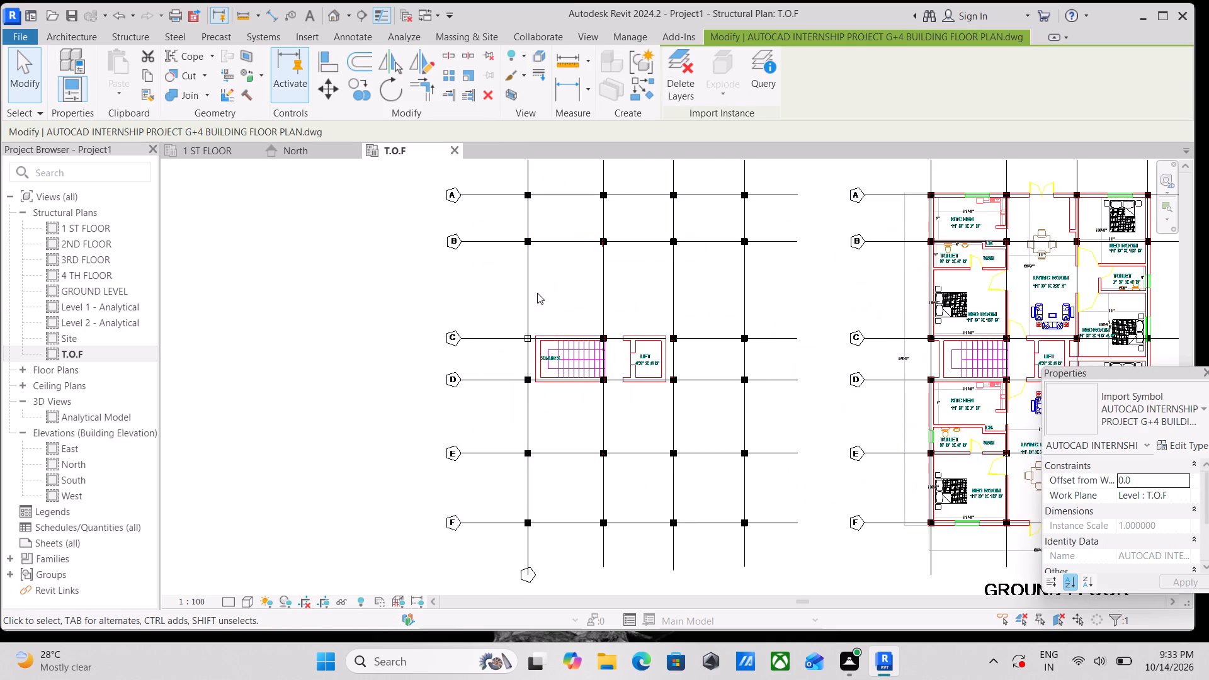
scroll(511, 275, up, 4)
scroll(497, 263, down, 3)
middle_drag(497, 263, 599, 407)
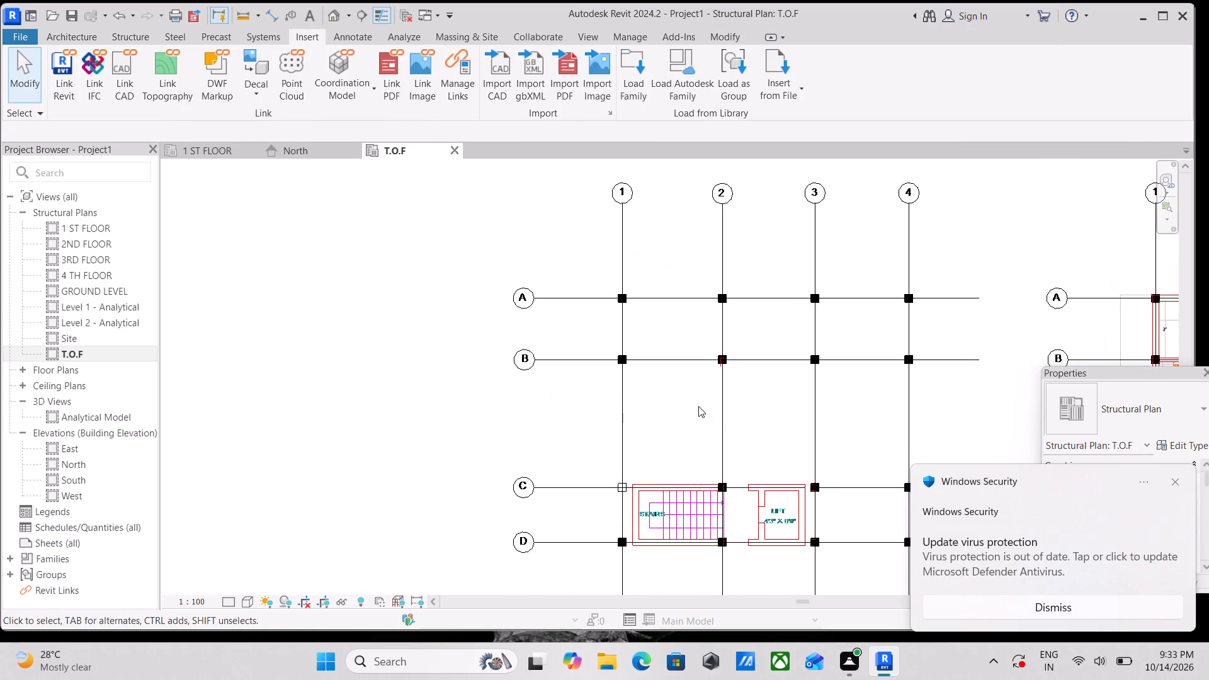
Examine the cellar floor plan's grid lines and column positions in the linked CAD drawing.
scroll(698, 406, up, 2)
scroll(628, 365, down, 2)
middle_drag(603, 351, 663, 437)
scroll(661, 358, up, 4)
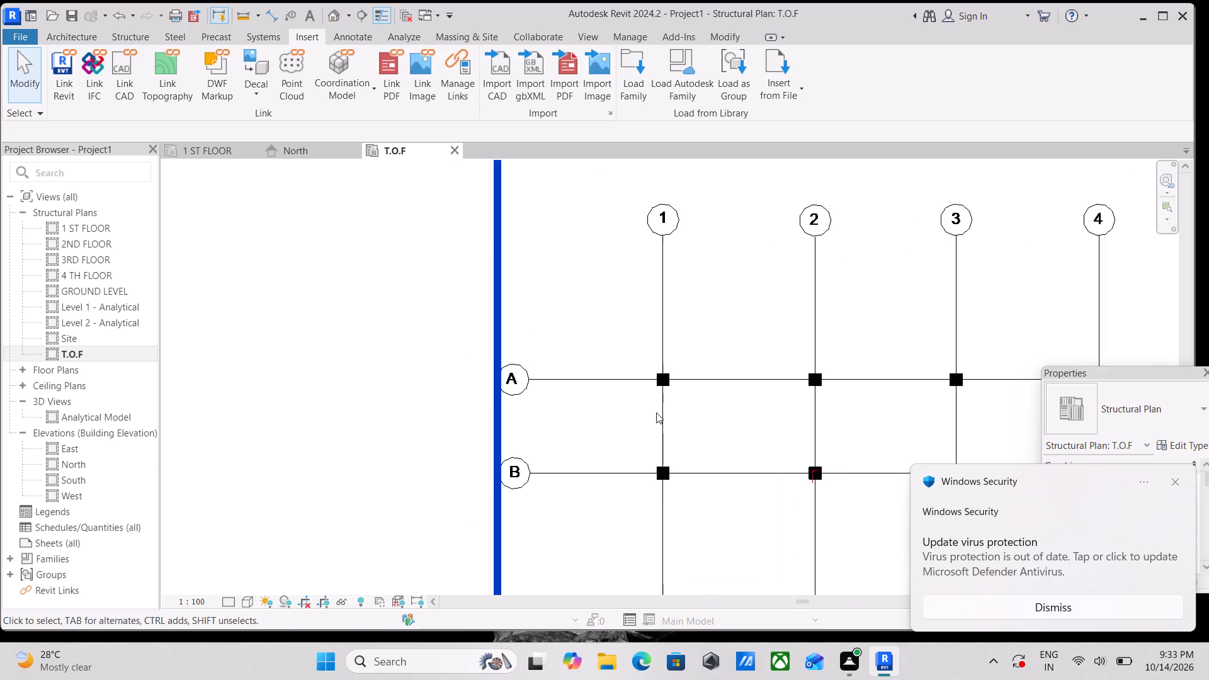
scroll(652, 424, up, 4)
scroll(657, 373, down, 2)
middle_drag(658, 368, 572, 324)
scroll(506, 315, down, 5)
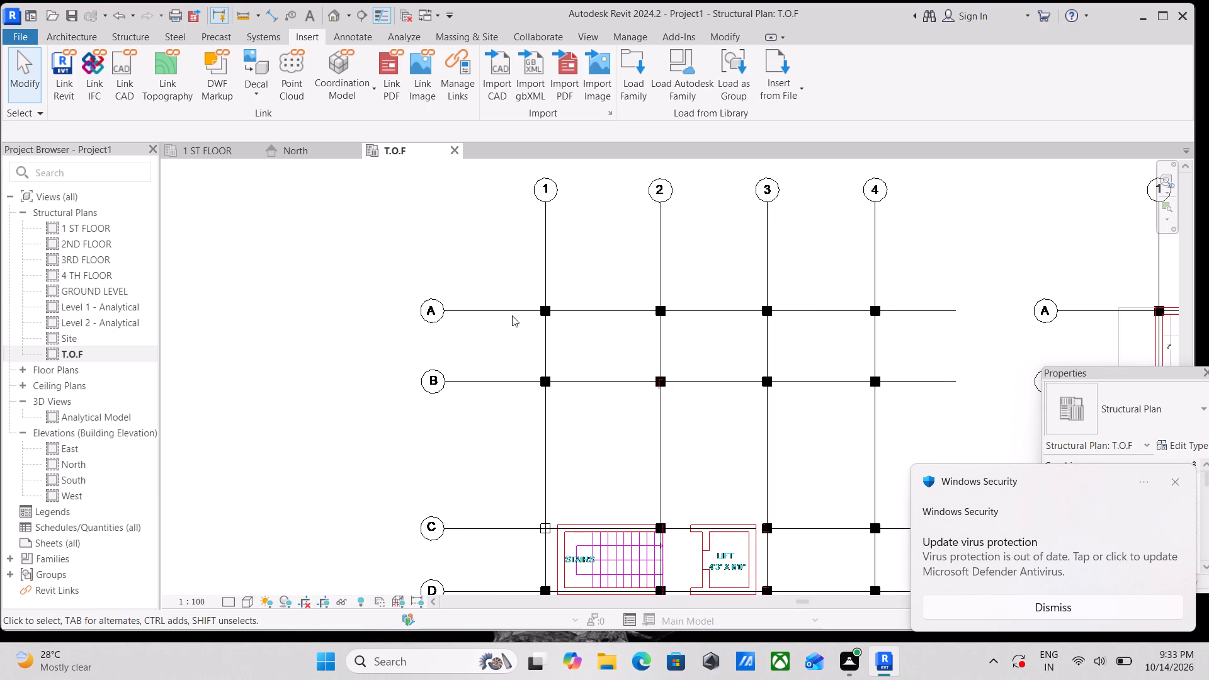
scroll(516, 317, down, 5)
scroll(737, 300, down, 4)
scroll(733, 309, up, 5)
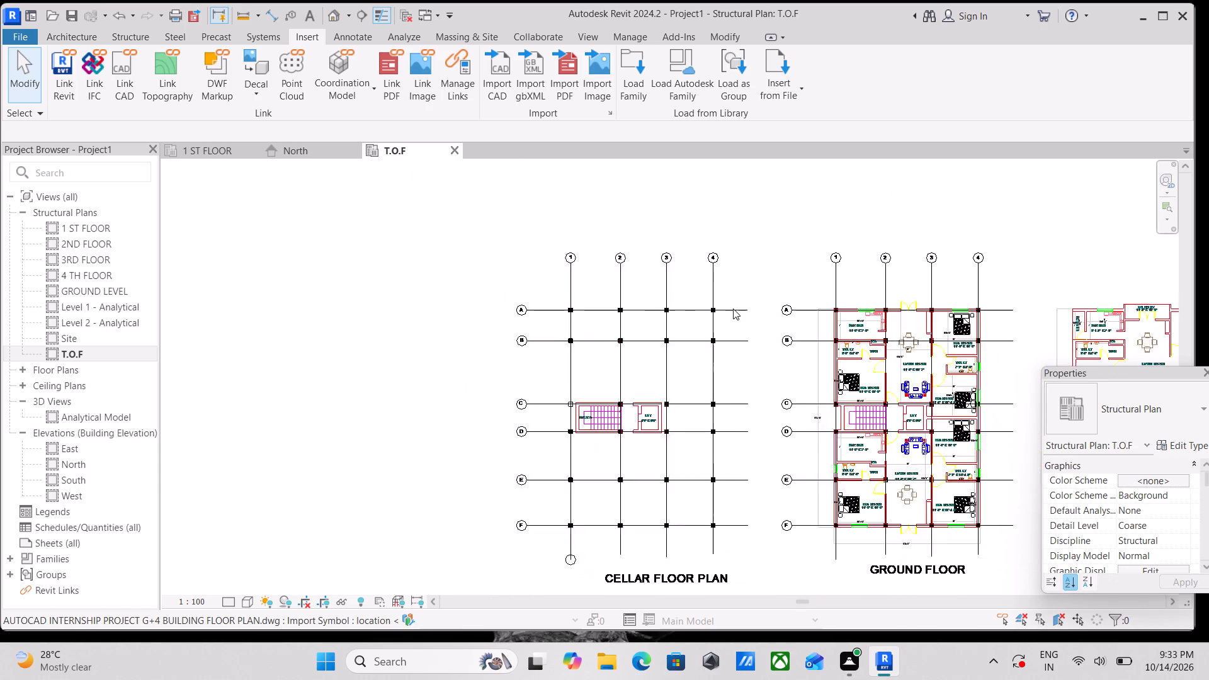
scroll(497, 314, up, 8)
scroll(525, 310, down, 4)
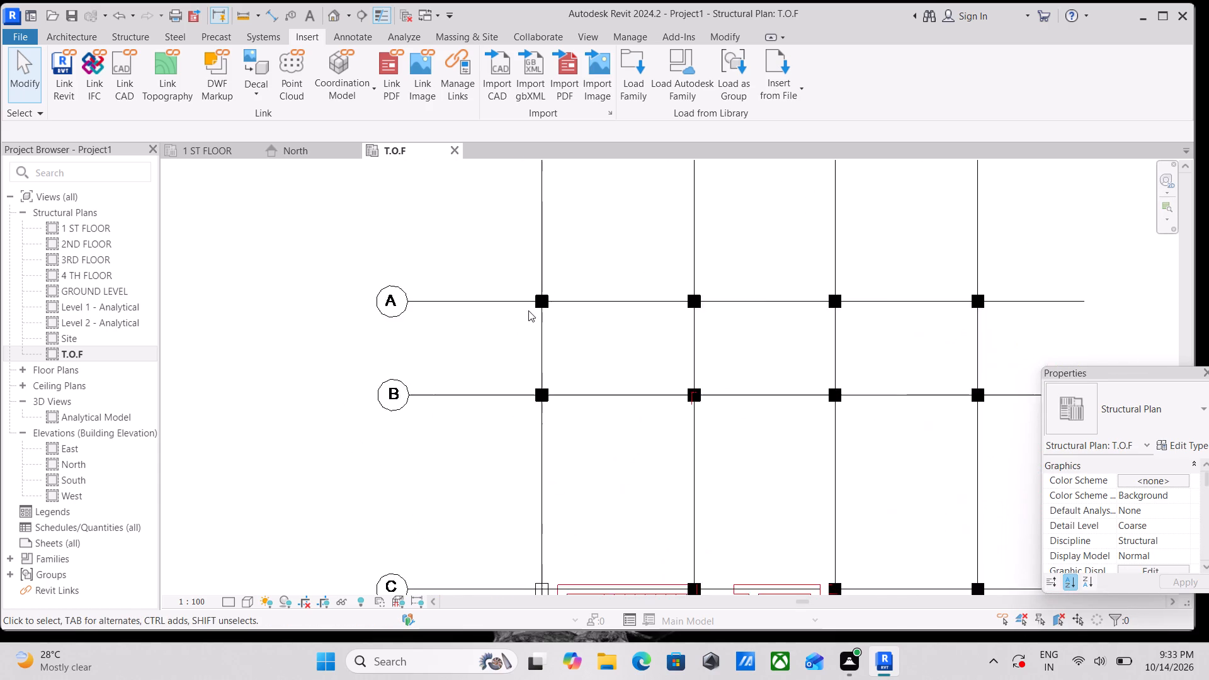
scroll(528, 310, down, 4)
middle_drag(528, 310, 568, 366)
scroll(559, 361, up, 3)
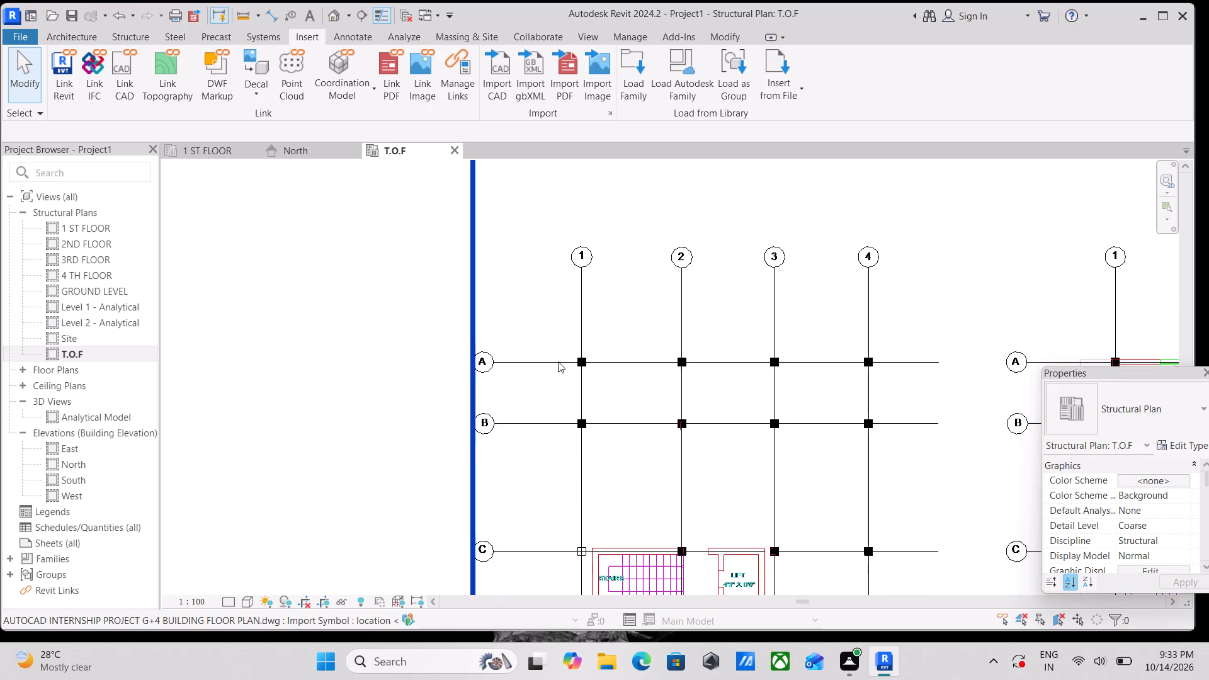
scroll(559, 361, up, 4)
scroll(642, 363, up, 3)
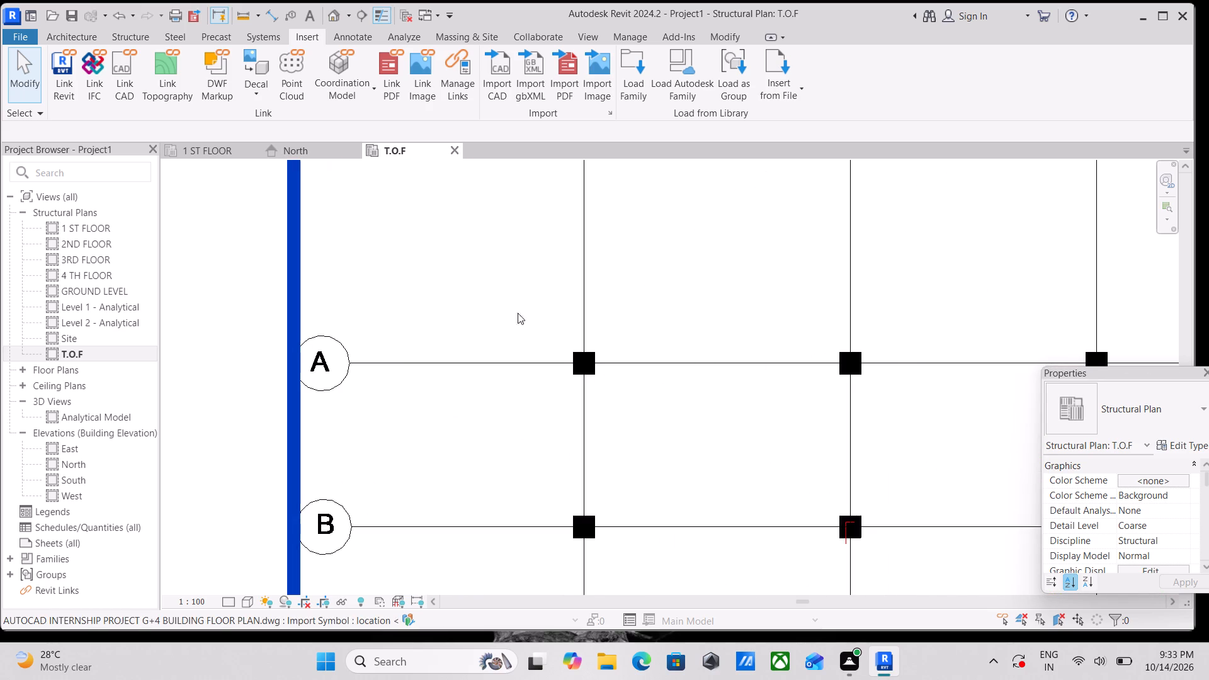
scroll(251, 186, down, 4)
scroll(475, 293, down, 1)
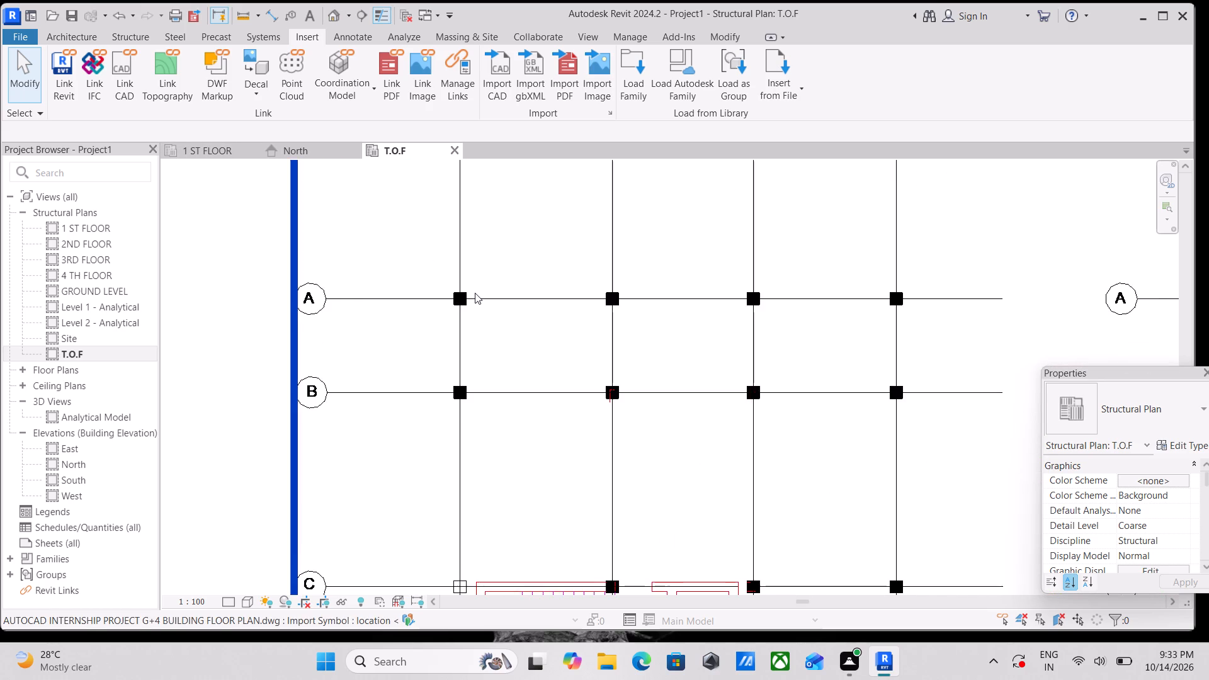
scroll(475, 293, down, 7)
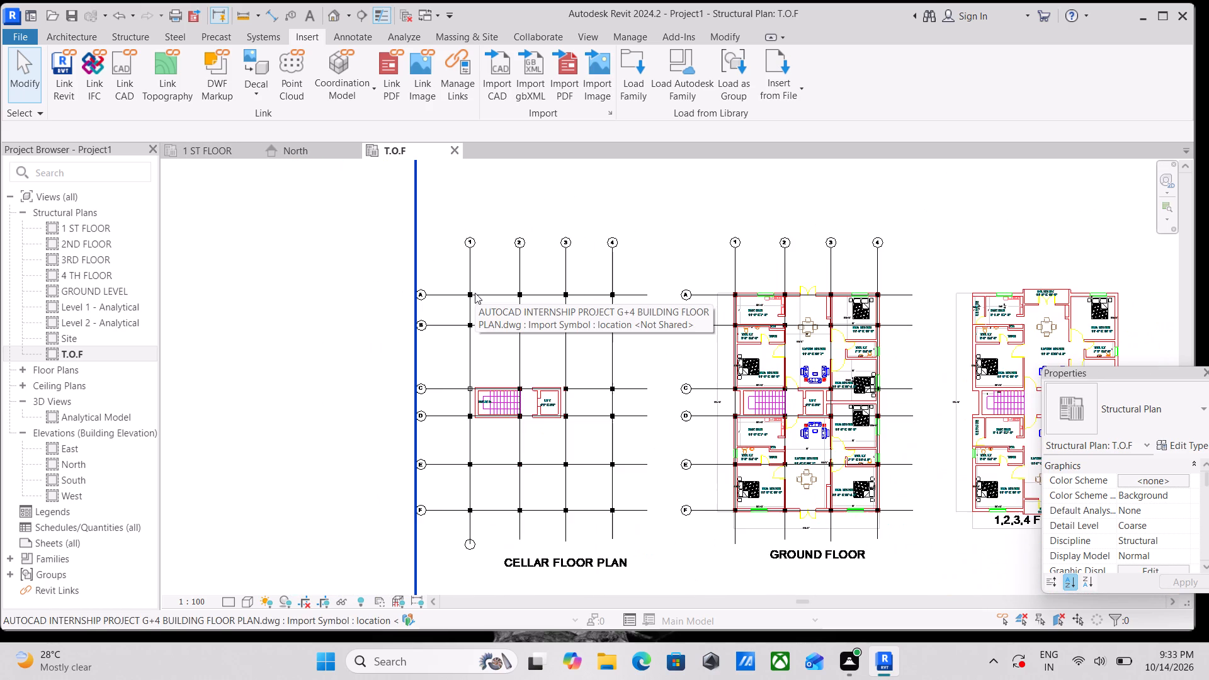
scroll(462, 293, up, 4)
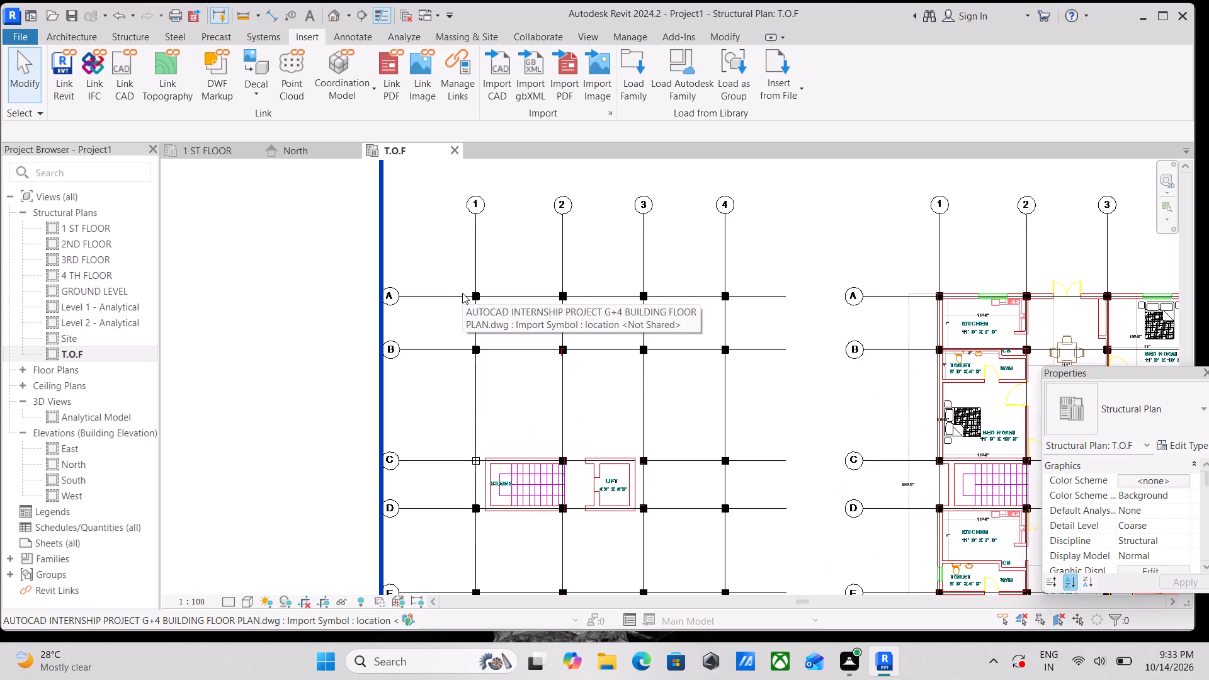
scroll(462, 293, up, 8)
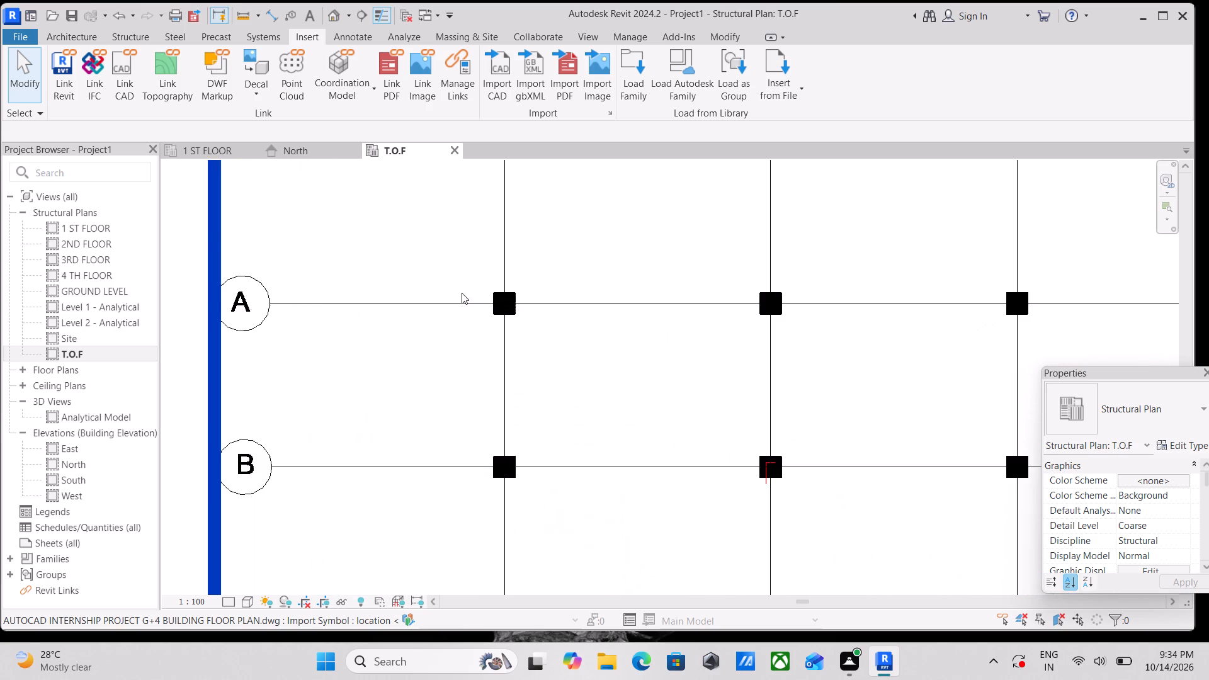
scroll(462, 293, up, 5)
scroll(526, 309, down, 10)
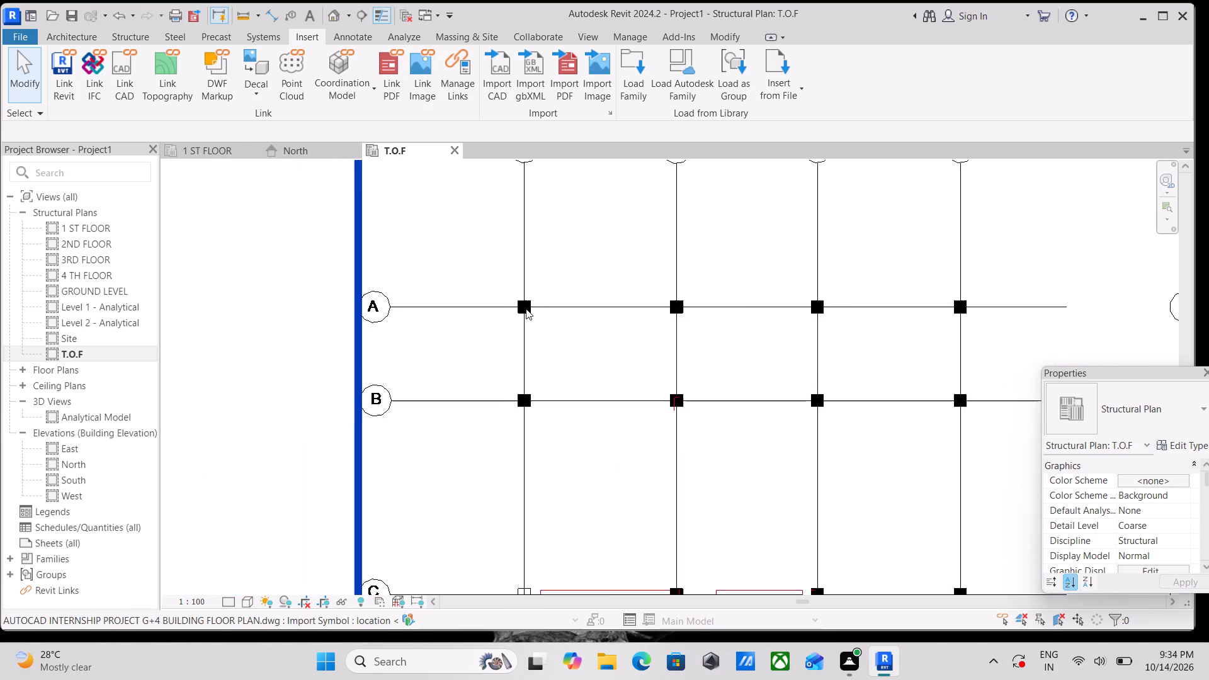
scroll(526, 309, down, 4)
middle_drag(525, 308, 526, 298)
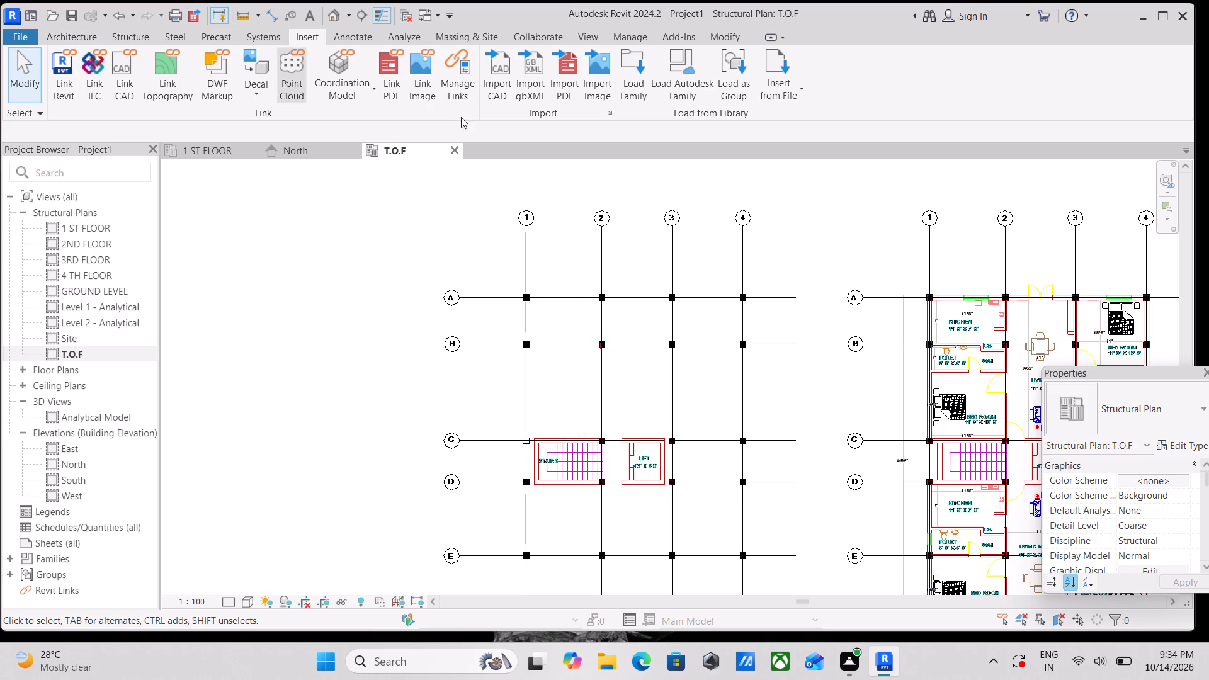
Place grids by picking the cellar floor plan's four vertical CAD grid lines, 1 to 4.
text(GG)
key(g)
key(r)
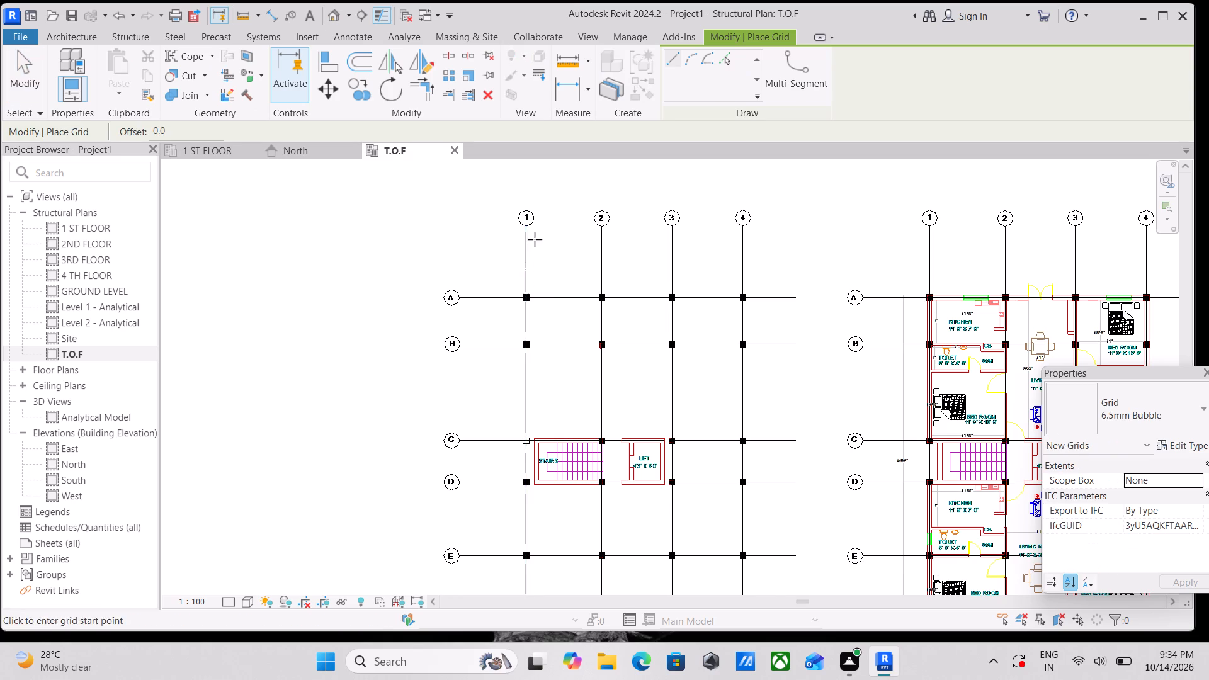
scroll(532, 233, up, 3)
click(727, 58)
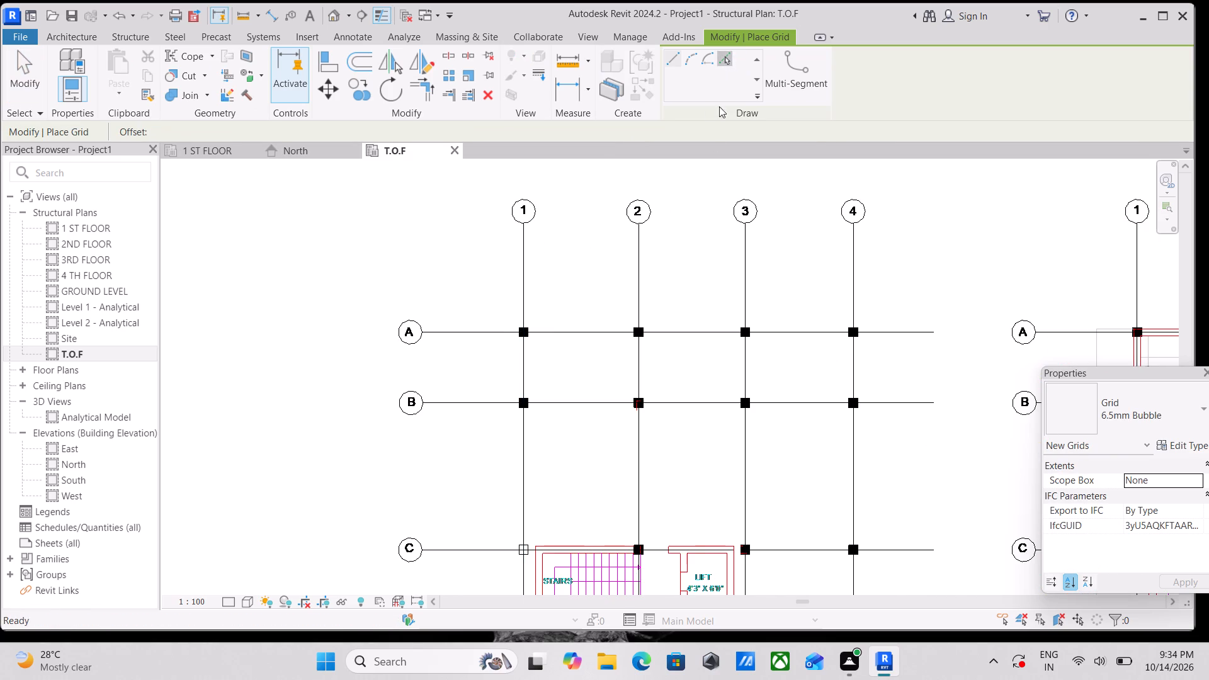
click(525, 297)
scroll(564, 293, down, 2)
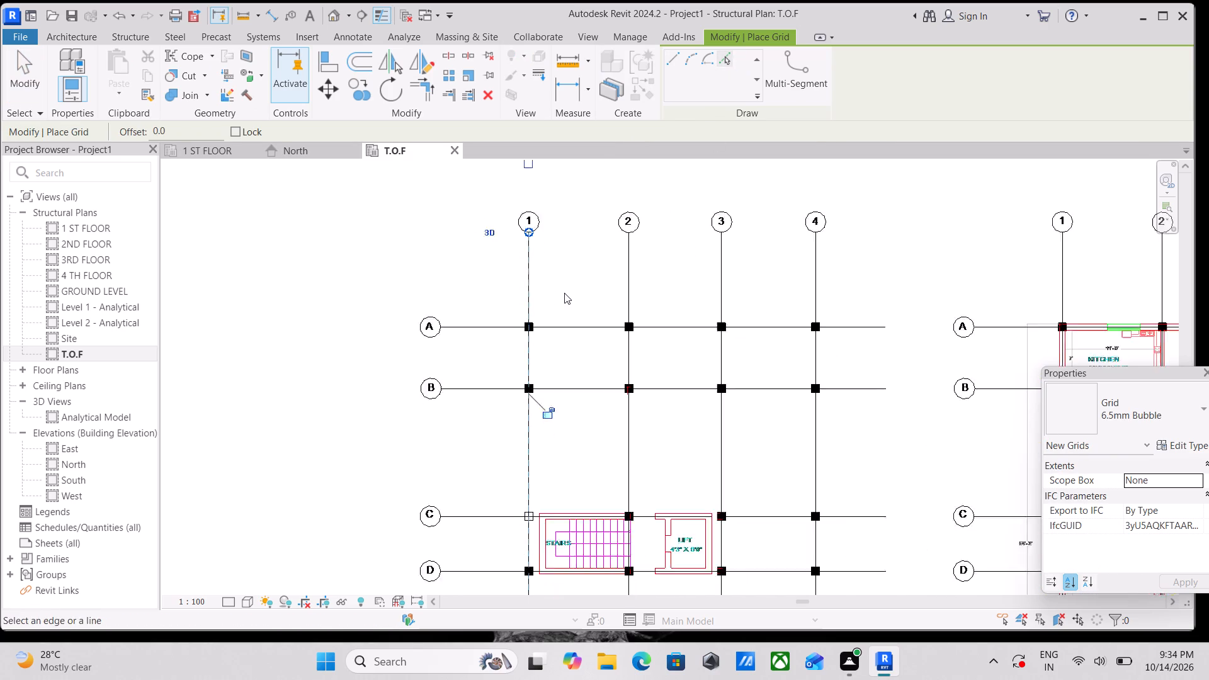
middle_drag(569, 290, 504, 245)
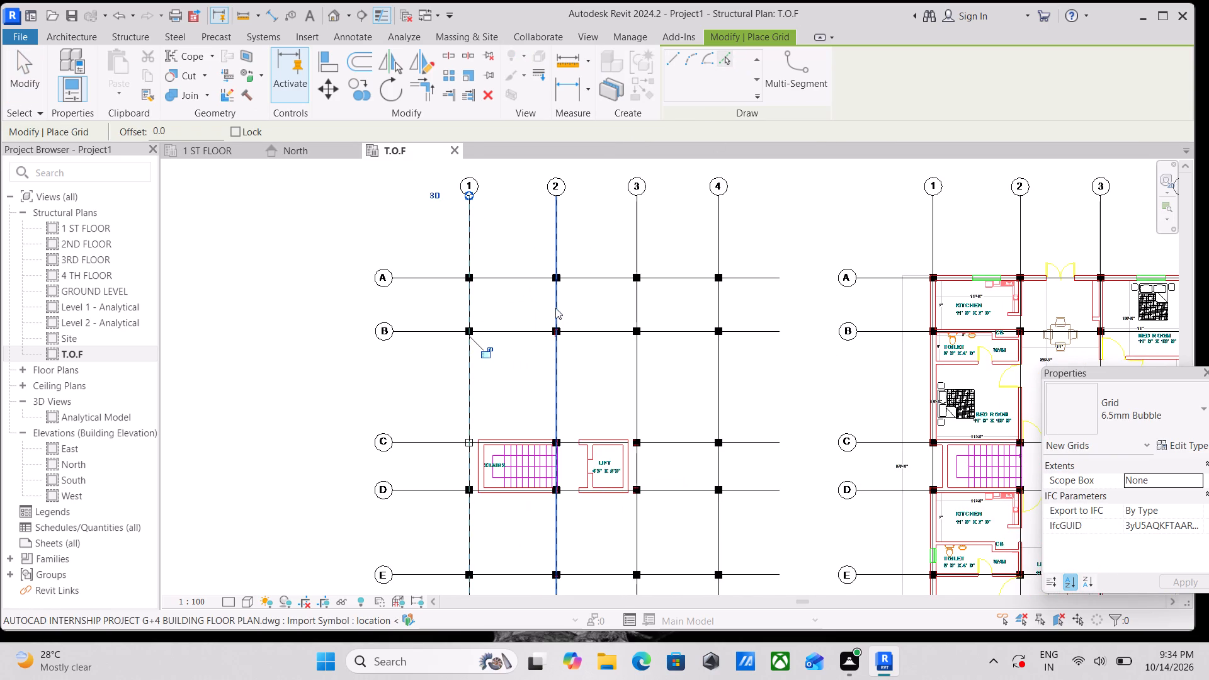
click(555, 308)
click(639, 303)
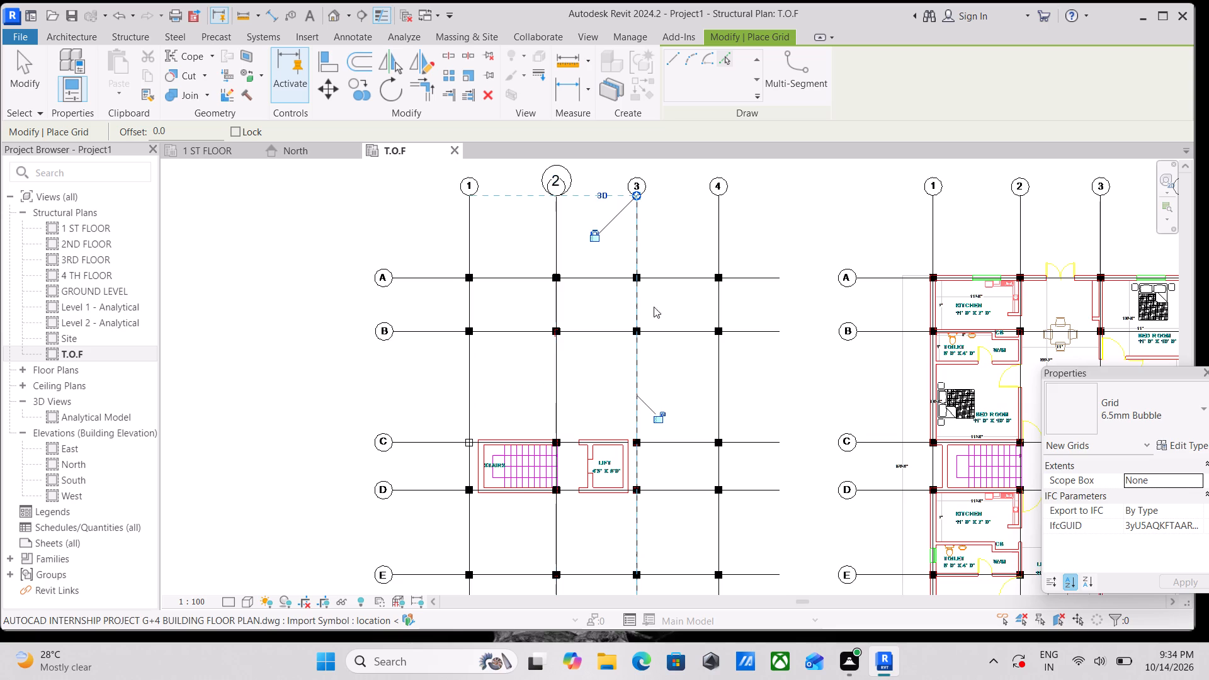
click(723, 298)
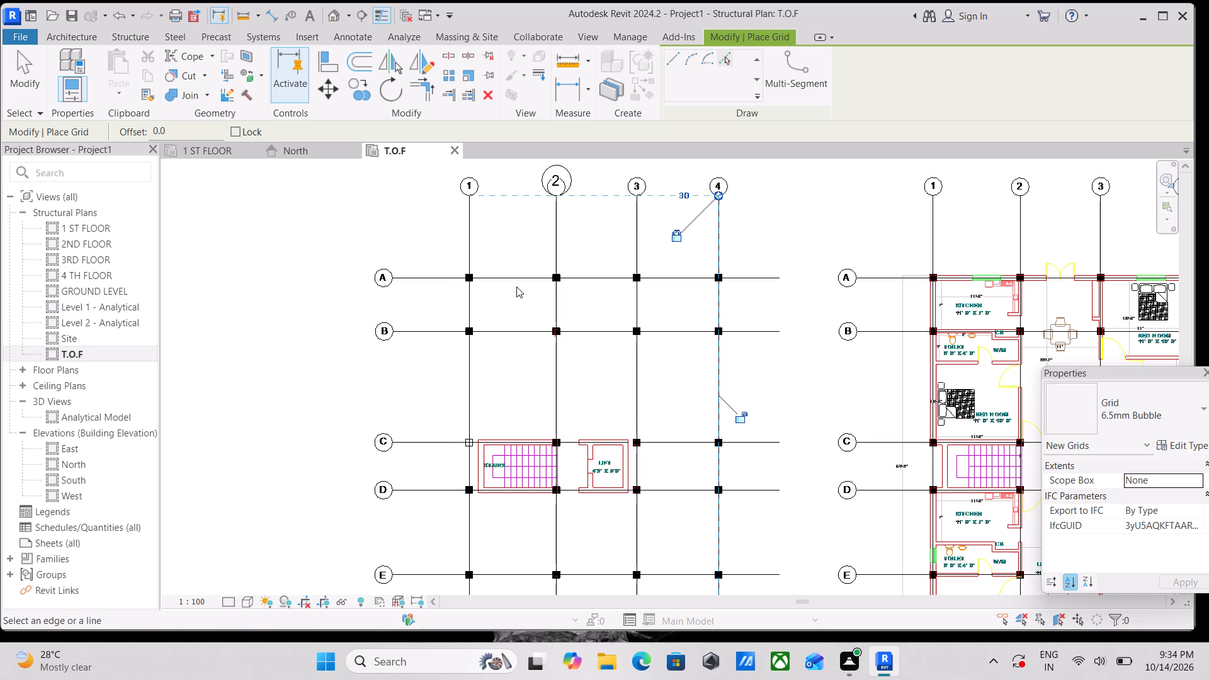
Place grids by picking the cellar floor plan's horizontal CAD lines A, B and C, and end the Grid command.
click(504, 280)
click(511, 331)
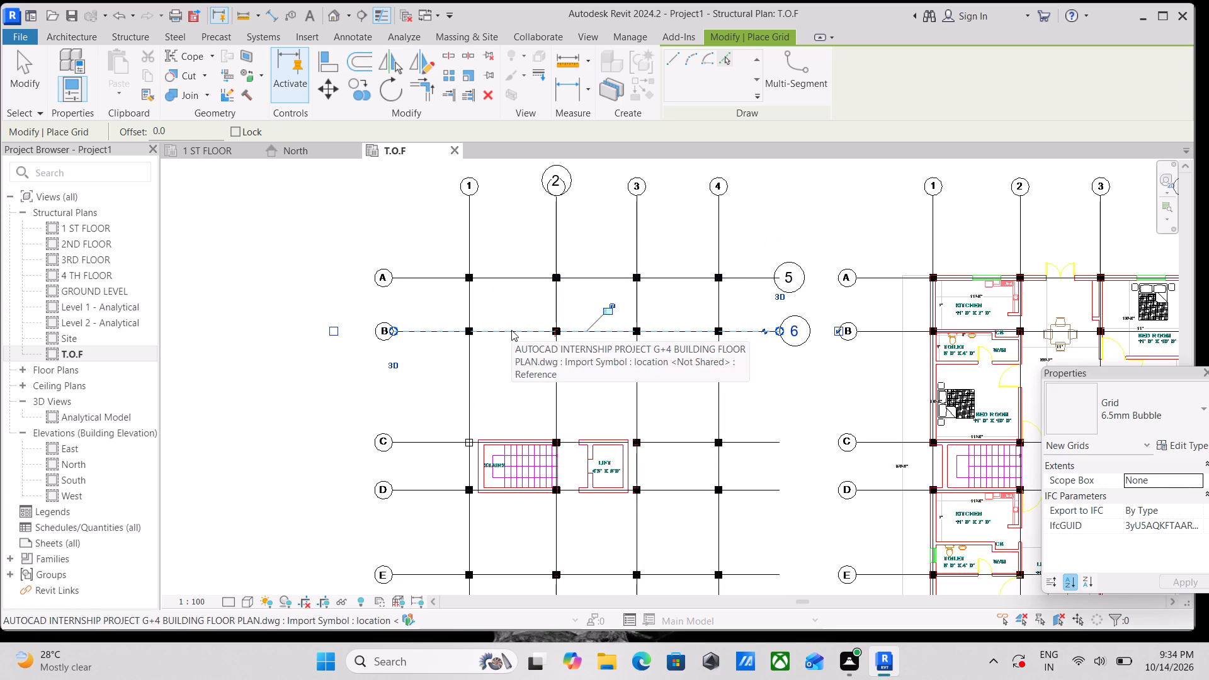
scroll(511, 330, down, 1)
middle_drag(511, 330, 507, 237)
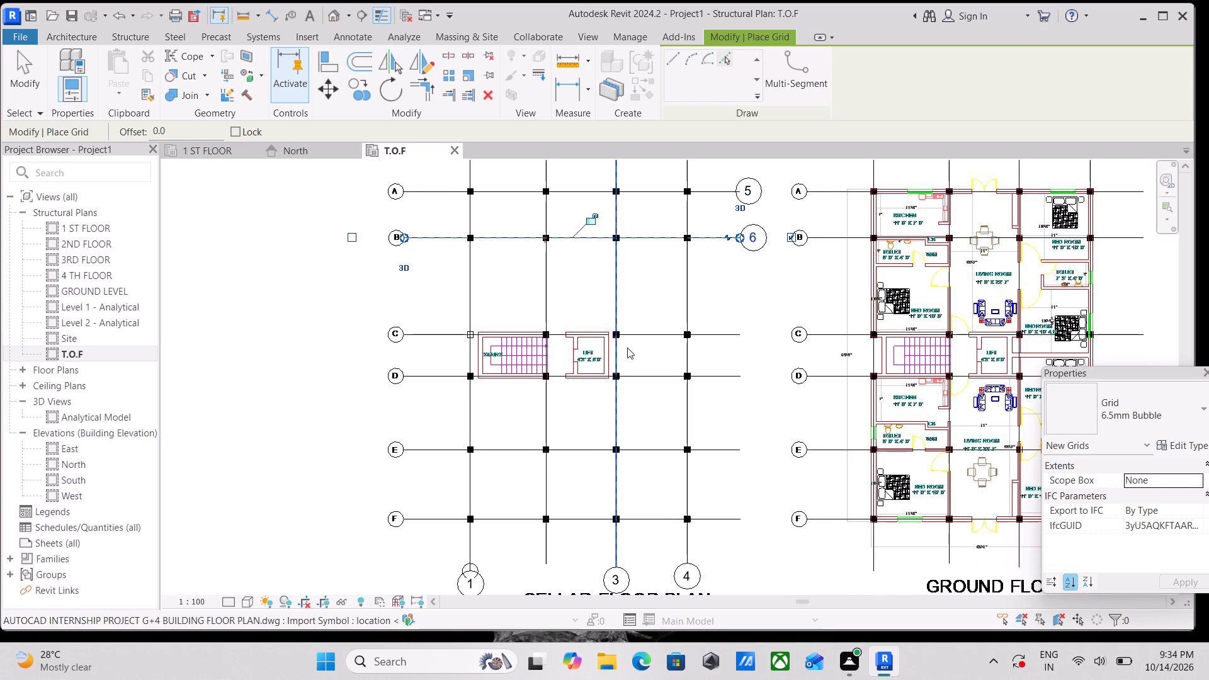
click(438, 337)
scroll(587, 342, up, 6)
key(Escape)
scroll(640, 332, up, 4)
key(Escape)
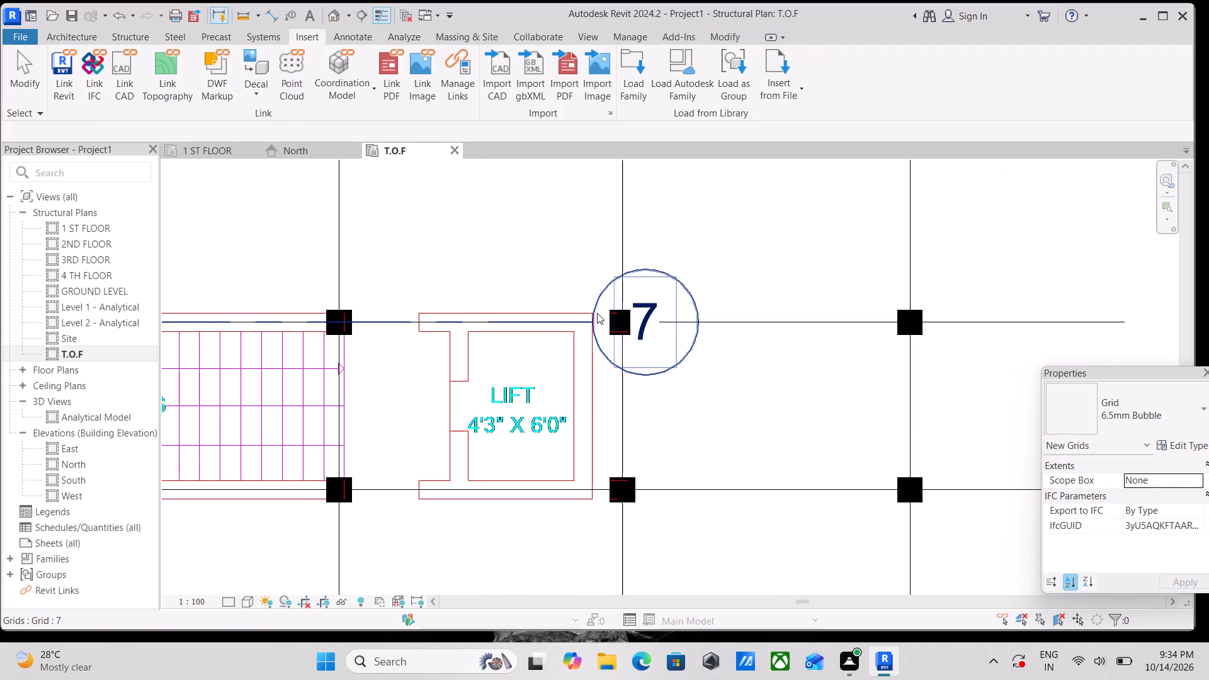
Extend the short grid on CAD line C past the column on line 4 to about the ends of the grids above.
click(589, 322)
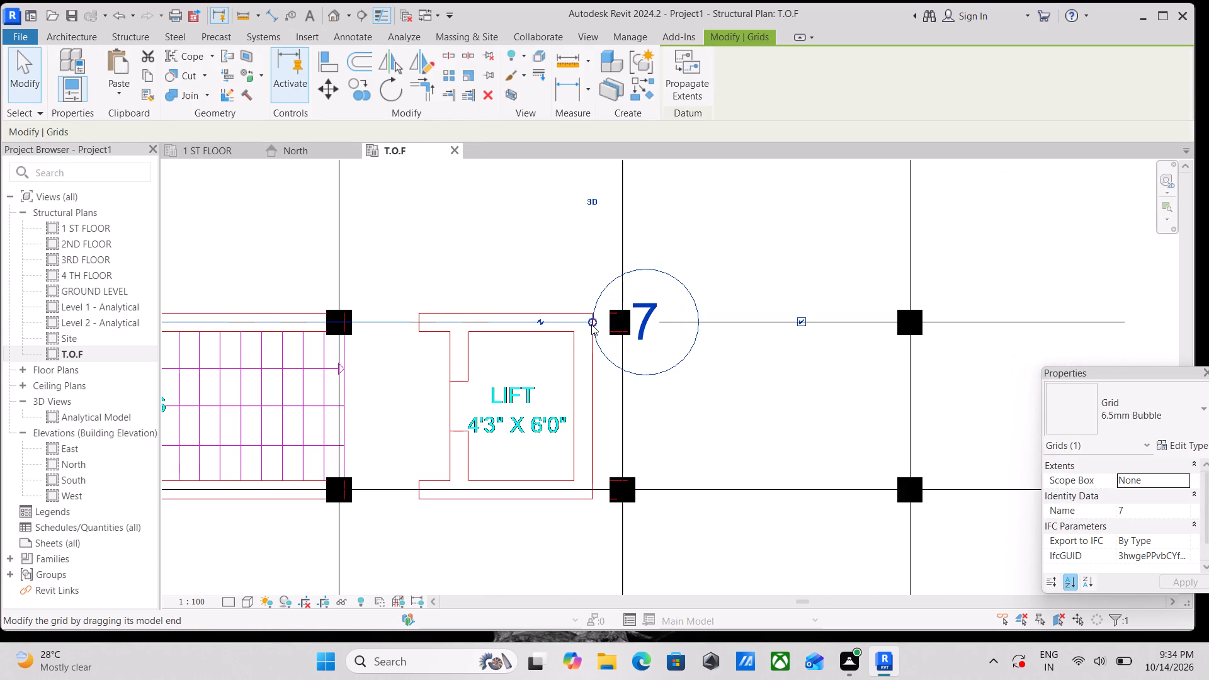
drag(590, 322, 928, 336)
scroll(928, 336, down, 4)
middle_drag(928, 336, 837, 329)
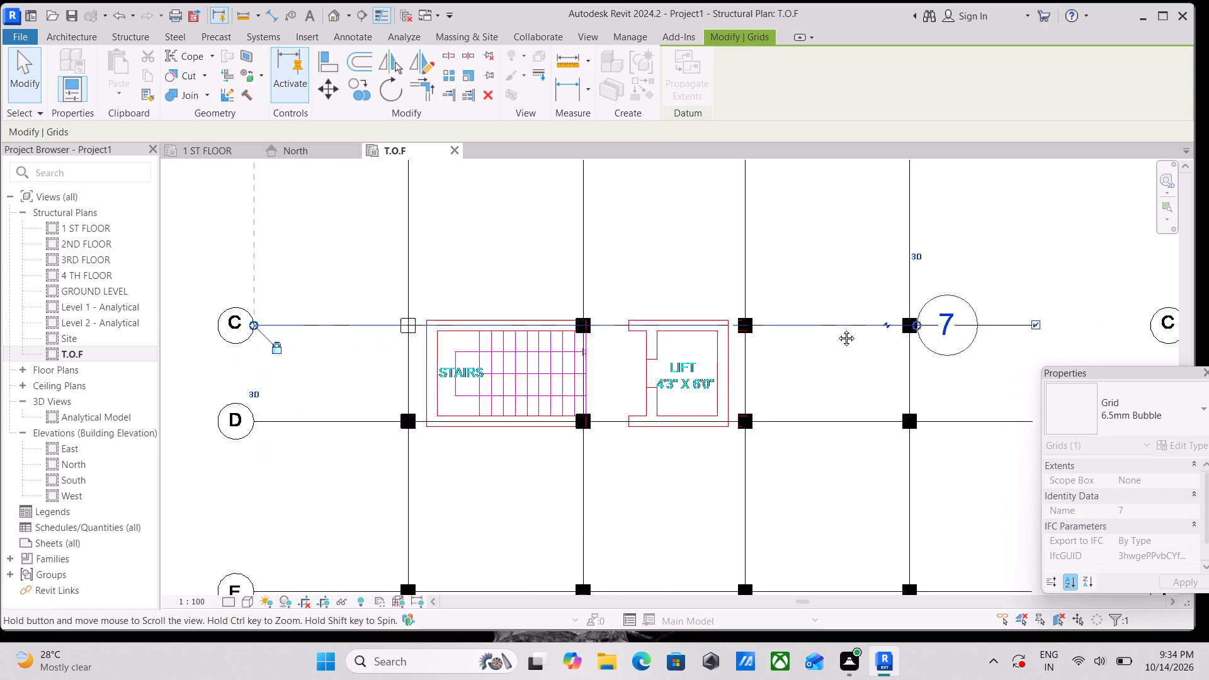
middle_drag(837, 329, 628, 327)
scroll(628, 327, up, 1)
scroll(628, 322, down, 4)
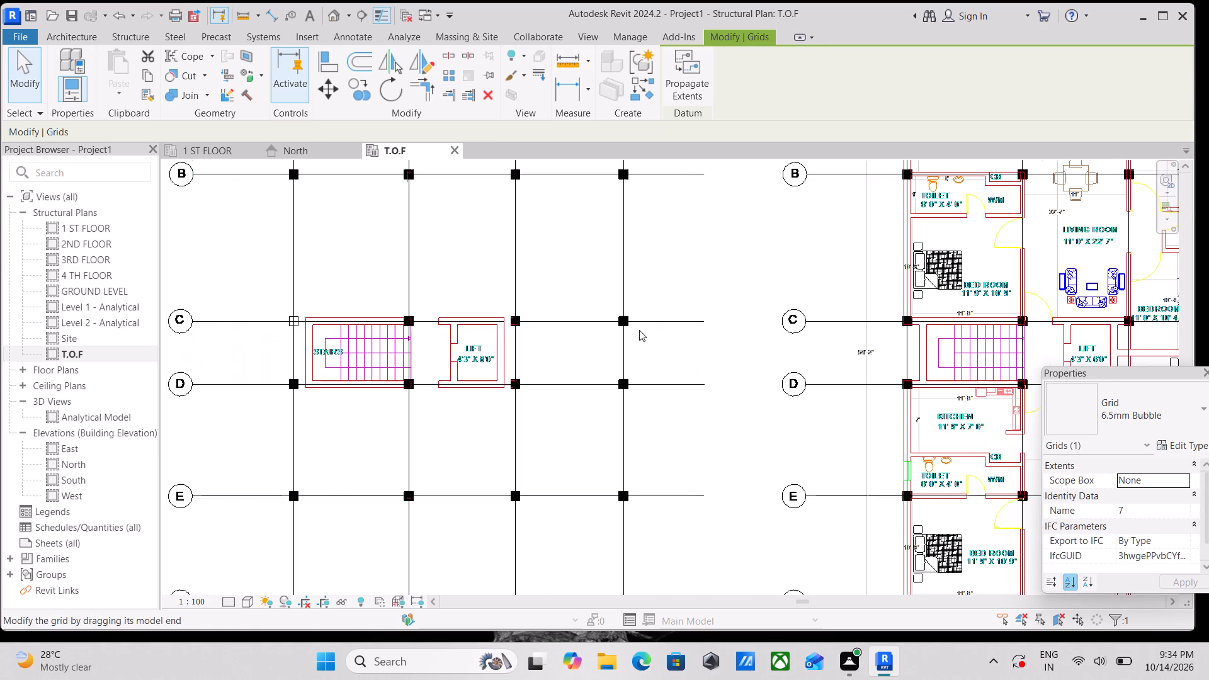
drag(627, 320, 641, 321)
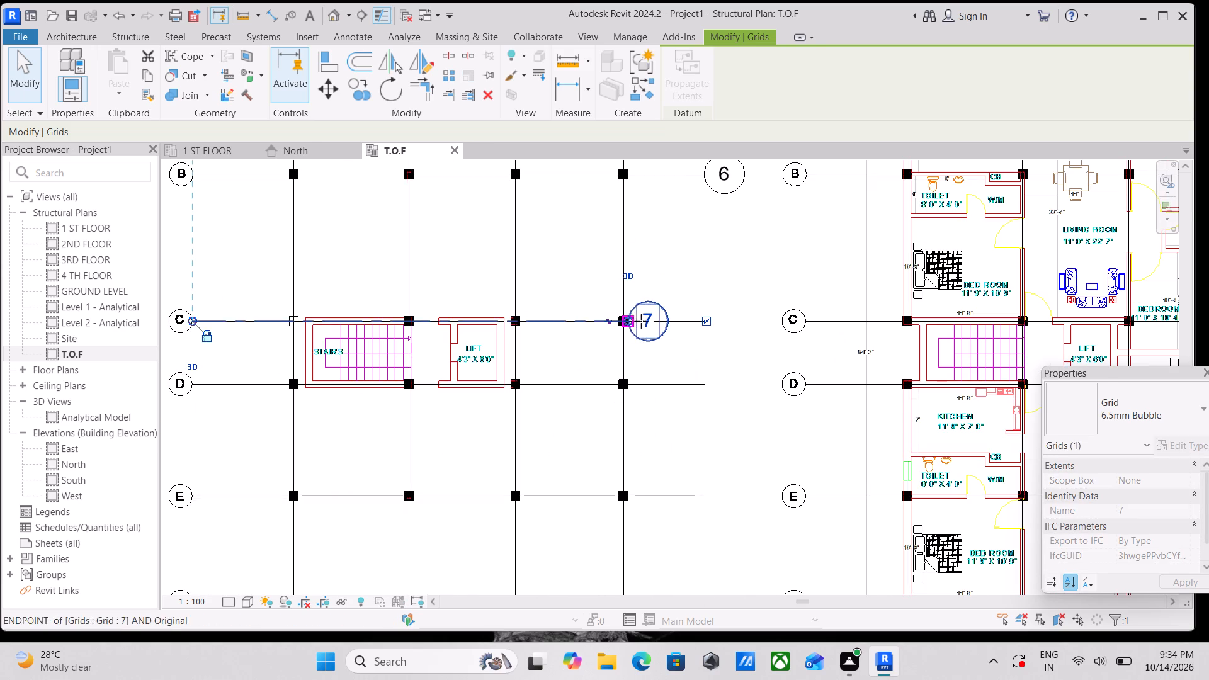
drag(641, 321, 712, 326)
scroll(712, 326, down, 5)
key(Escape)
Place grids by picking the cellar floor plan's remaining horizontal CAD lines D, E and F.
scroll(538, 363, down, 3)
scroll(444, 343, up, 1)
scroll(346, 326, down, 1)
scroll(421, 324, up, 1)
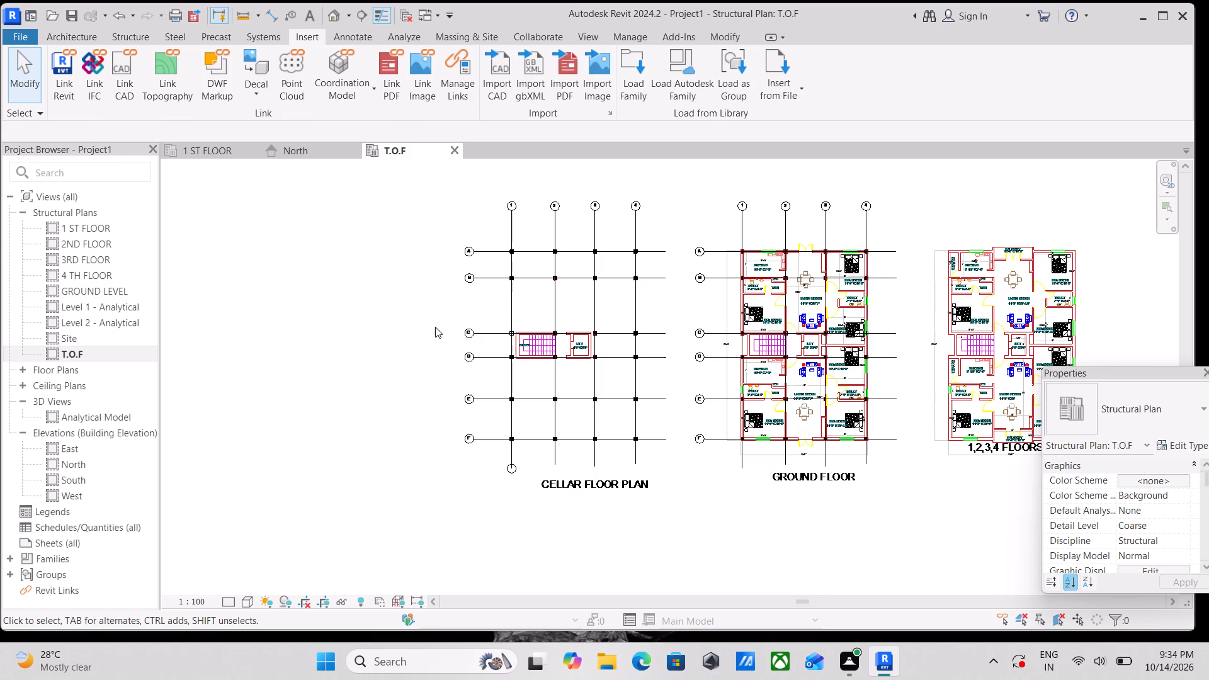
scroll(435, 327, up, 10)
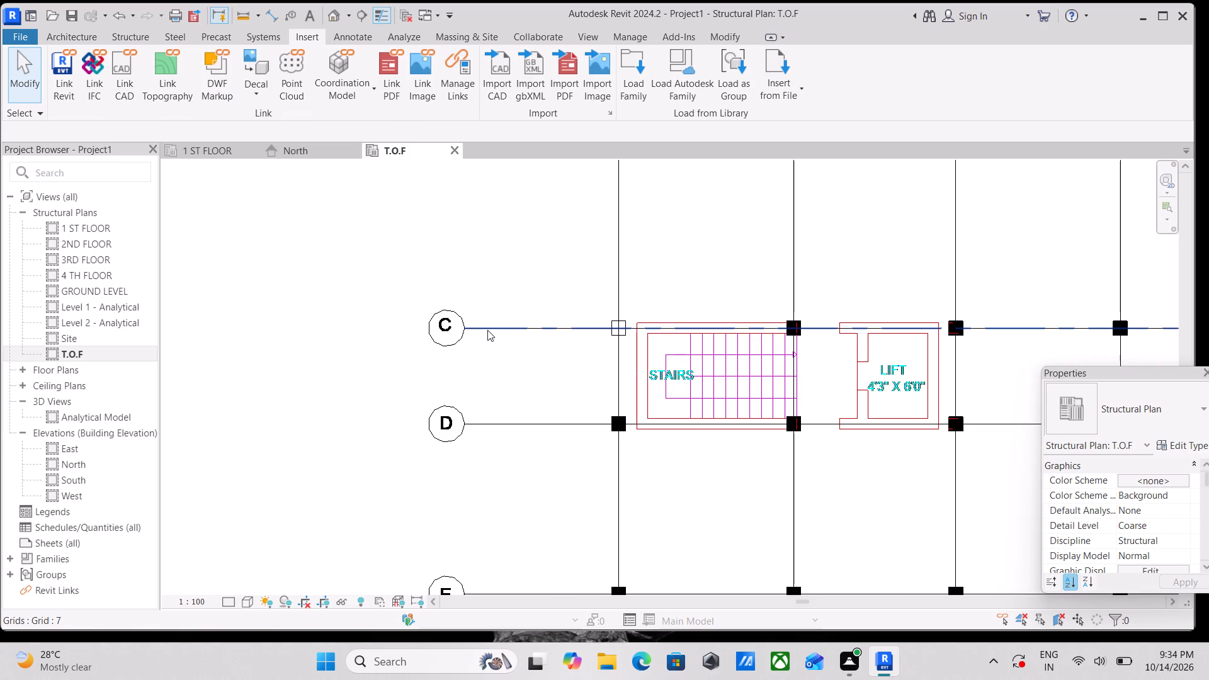
scroll(484, 329, down, 5)
middle_drag(501, 288, 501, 312)
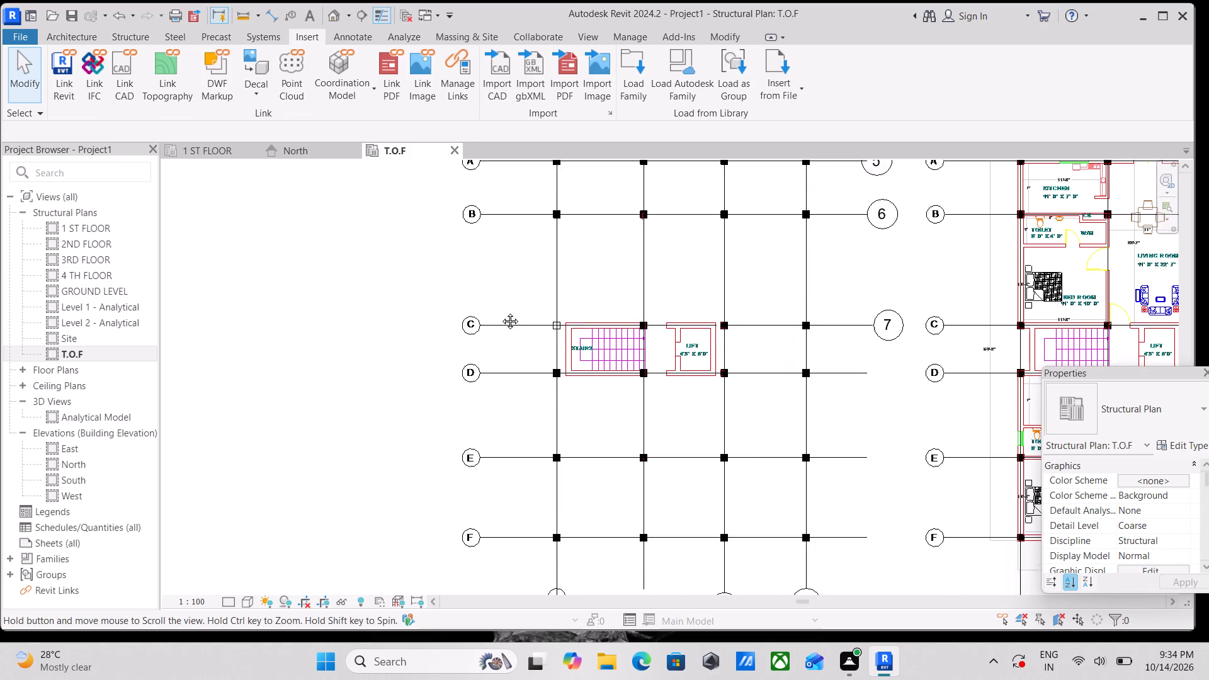
middle_drag(501, 312, 501, 313)
text(GR)
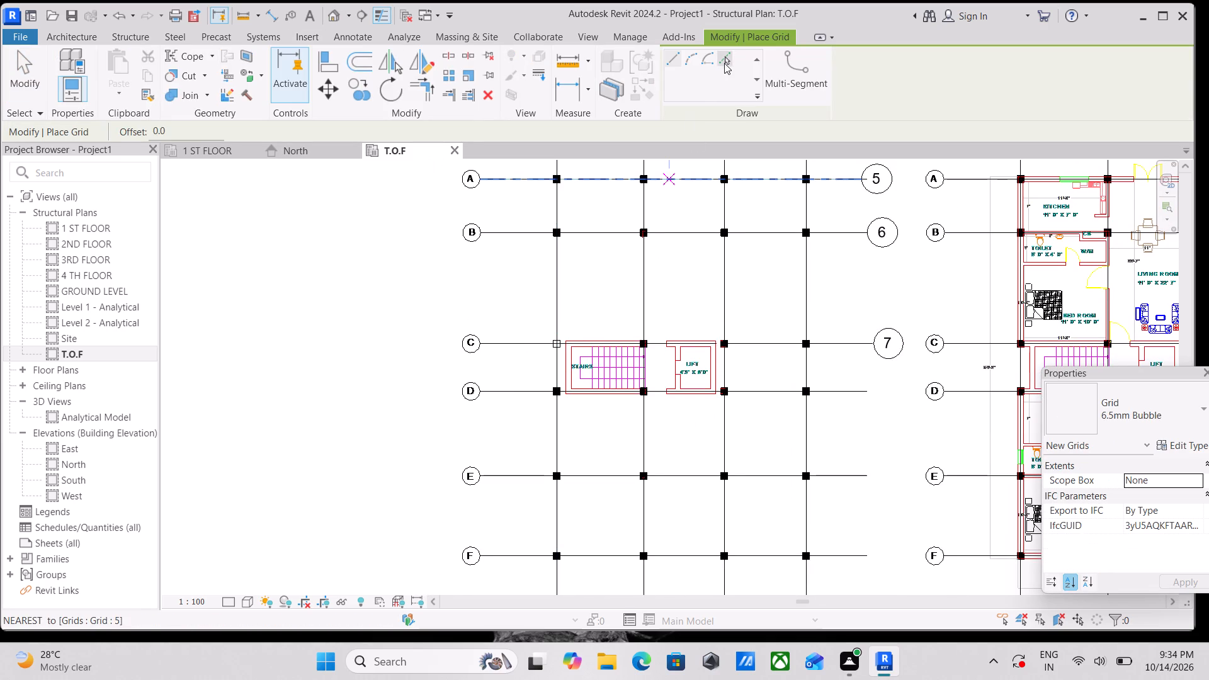
click(729, 55)
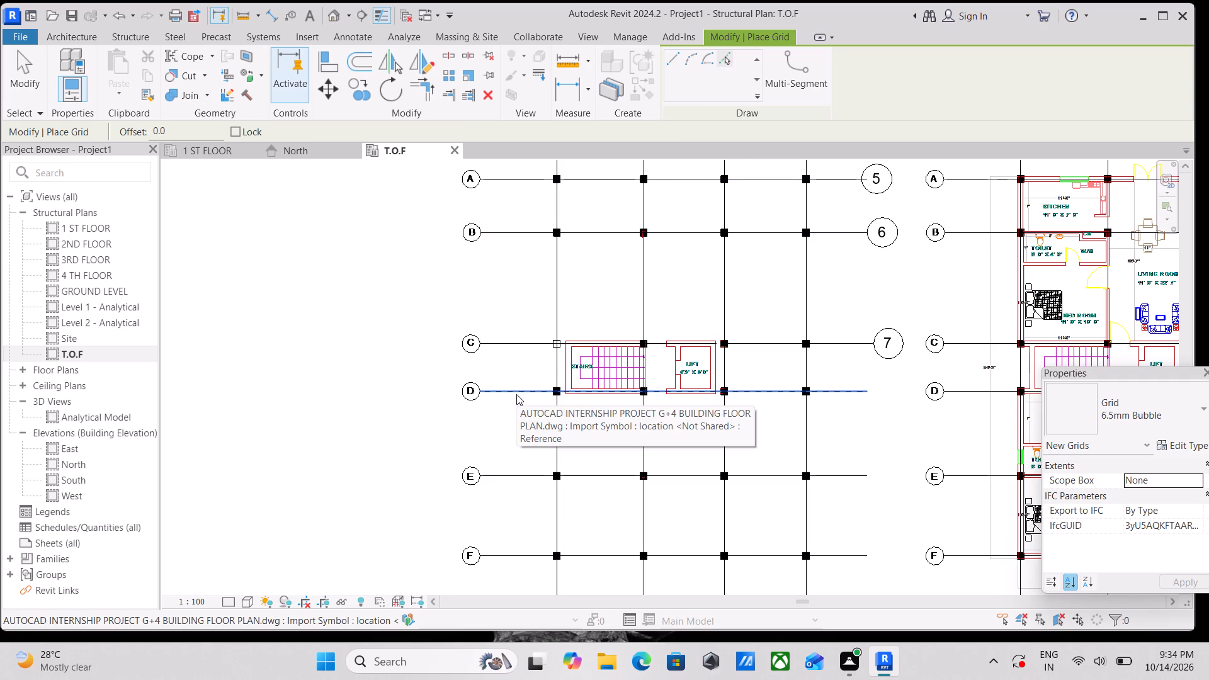
click(516, 394)
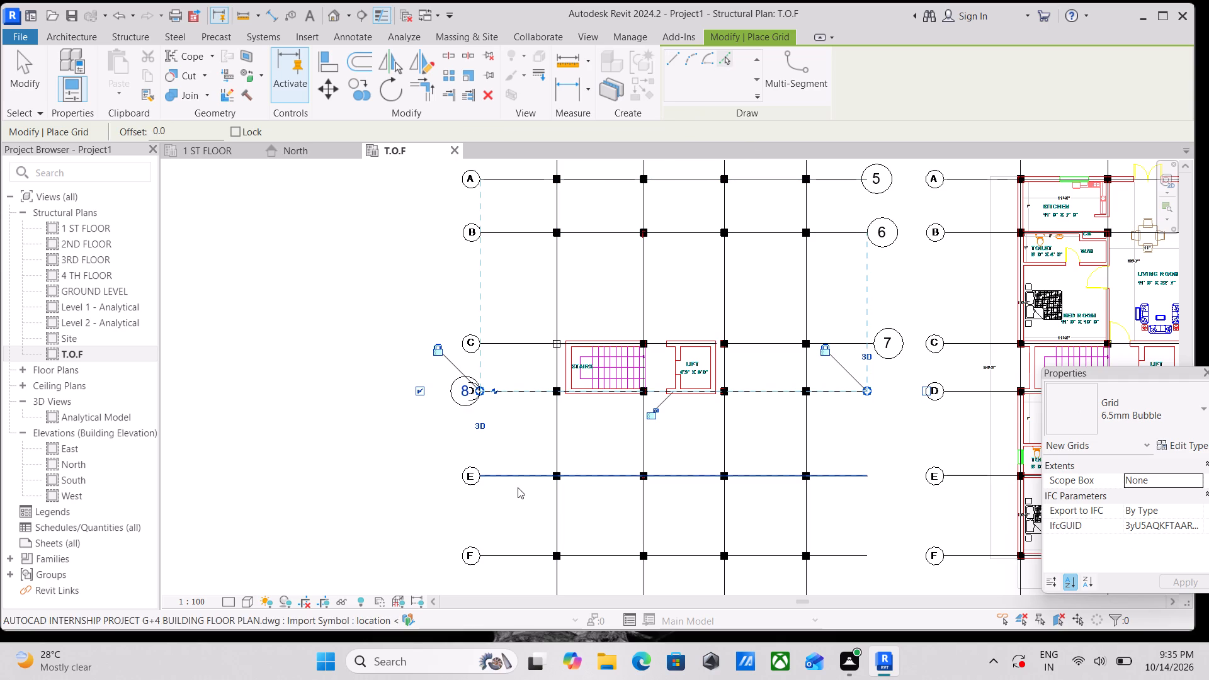
click(508, 474)
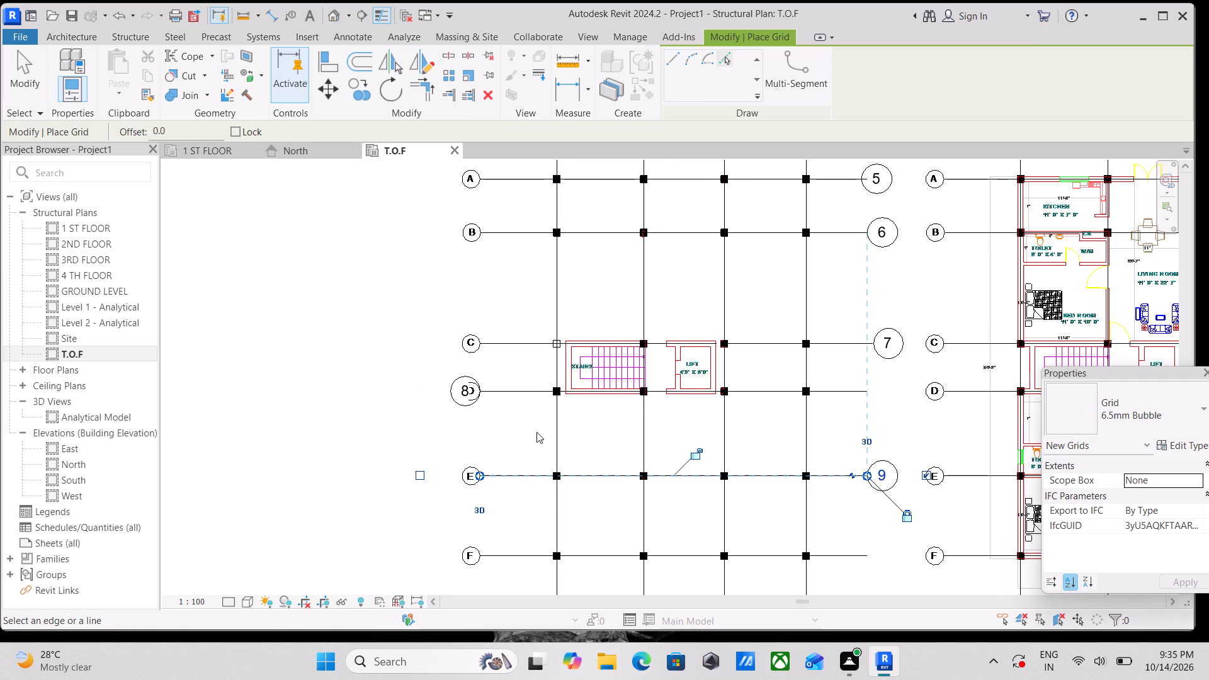
scroll(536, 432, down, 1)
middle_drag(536, 429, 542, 356)
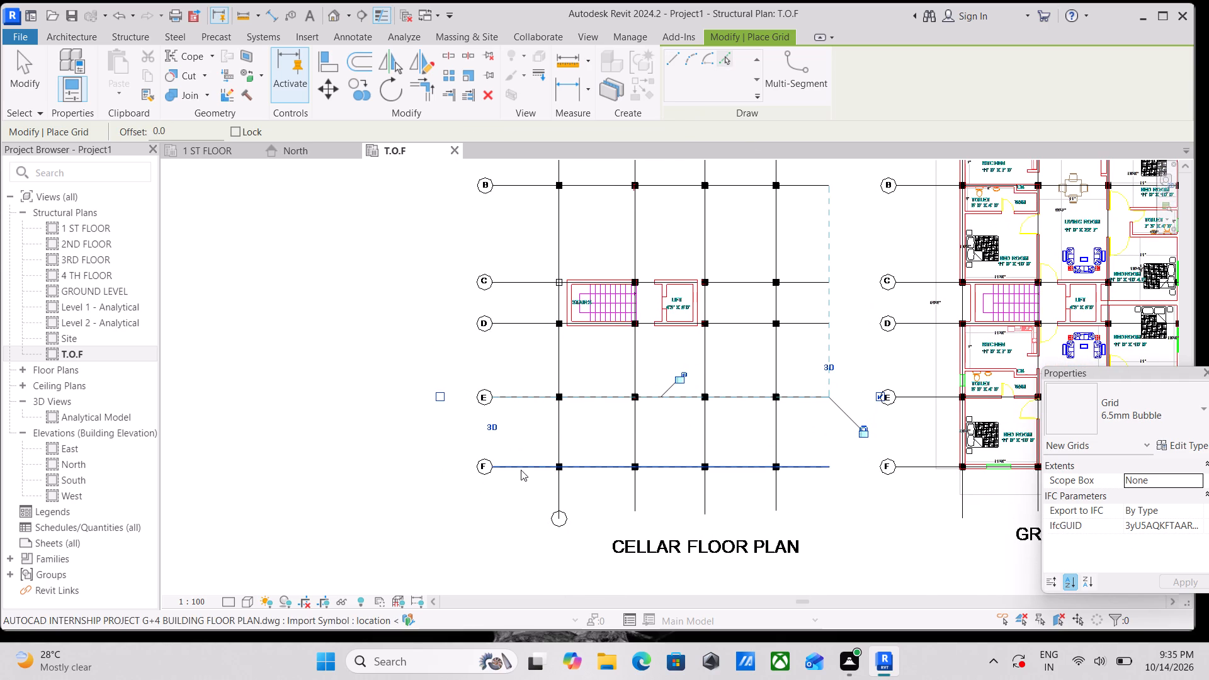
click(521, 468)
scroll(651, 426, down, 2)
scroll(601, 385, down, 1)
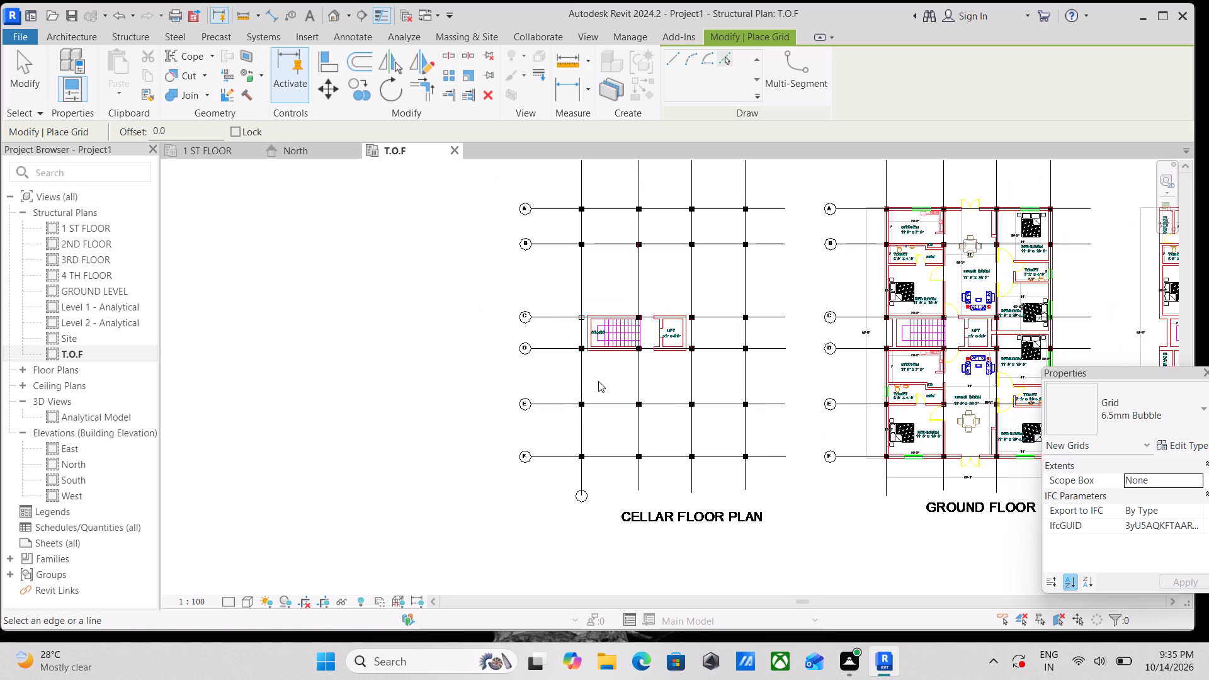
End the Grid command and undo all the grids placed over the cellar floor plan's CAD lines.
middle_drag(598, 381, 601, 516)
scroll(574, 339, up, 3)
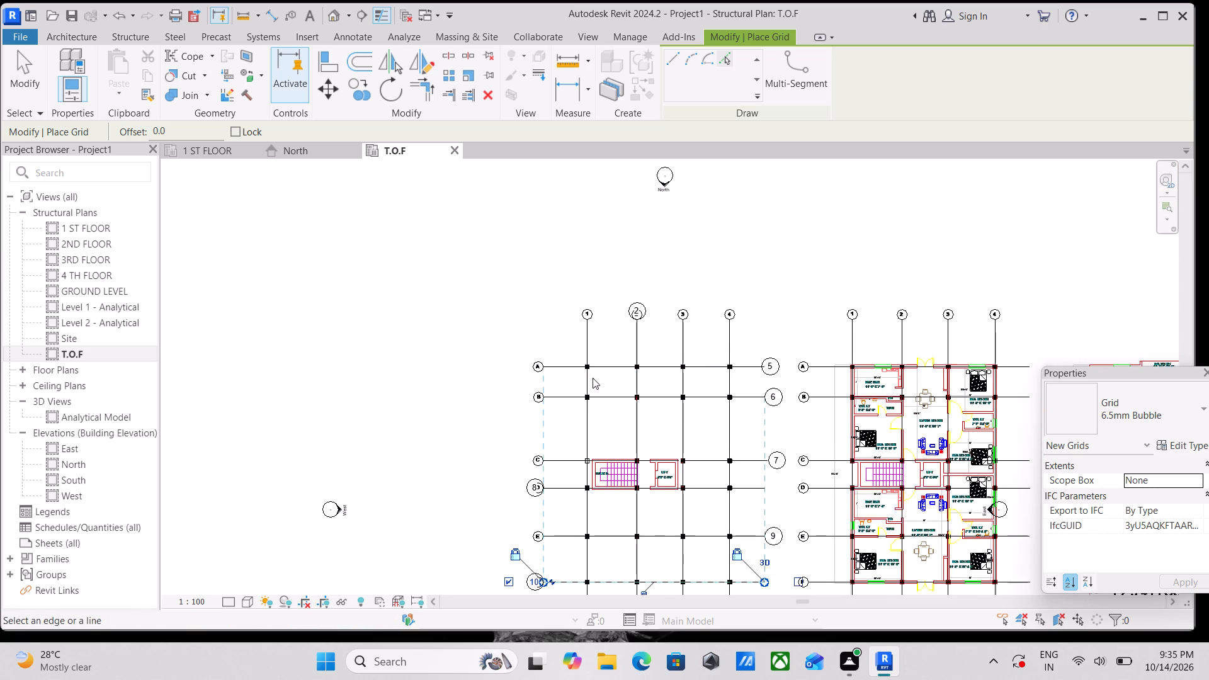
scroll(593, 378, up, 2)
scroll(608, 387, down, 1)
middle_drag(608, 387, 608, 292)
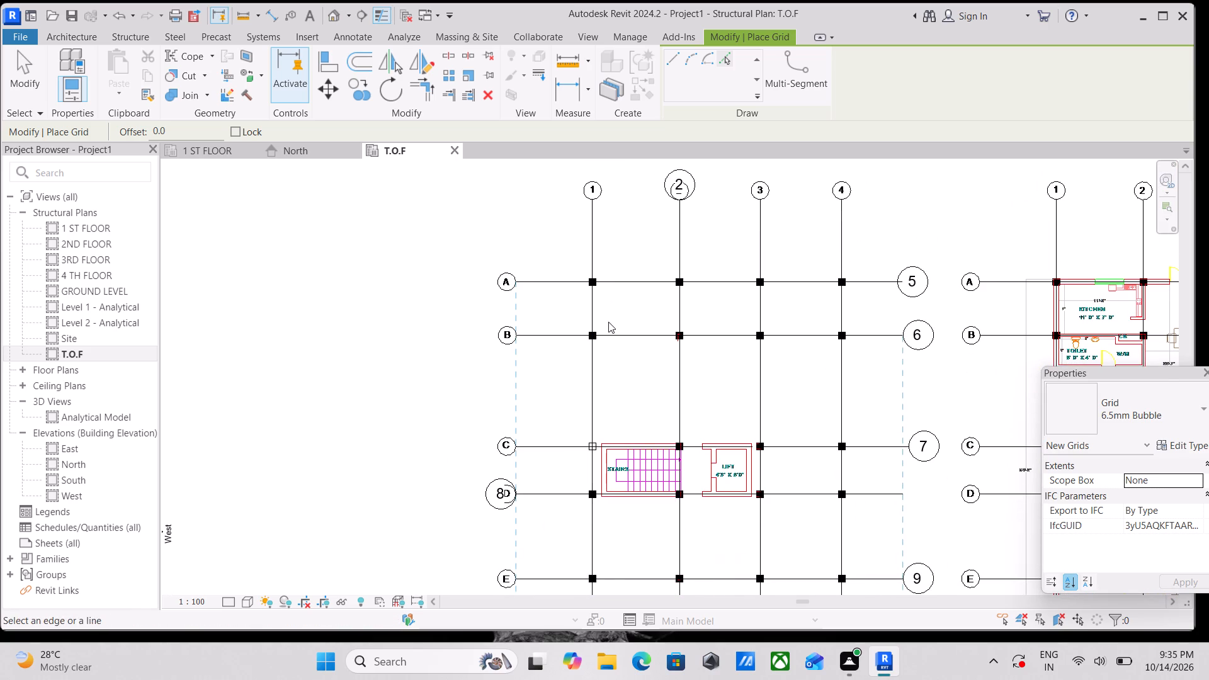
scroll(604, 341, down, 2)
key(Escape)
scroll(781, 275, up, 2)
key(Escape)
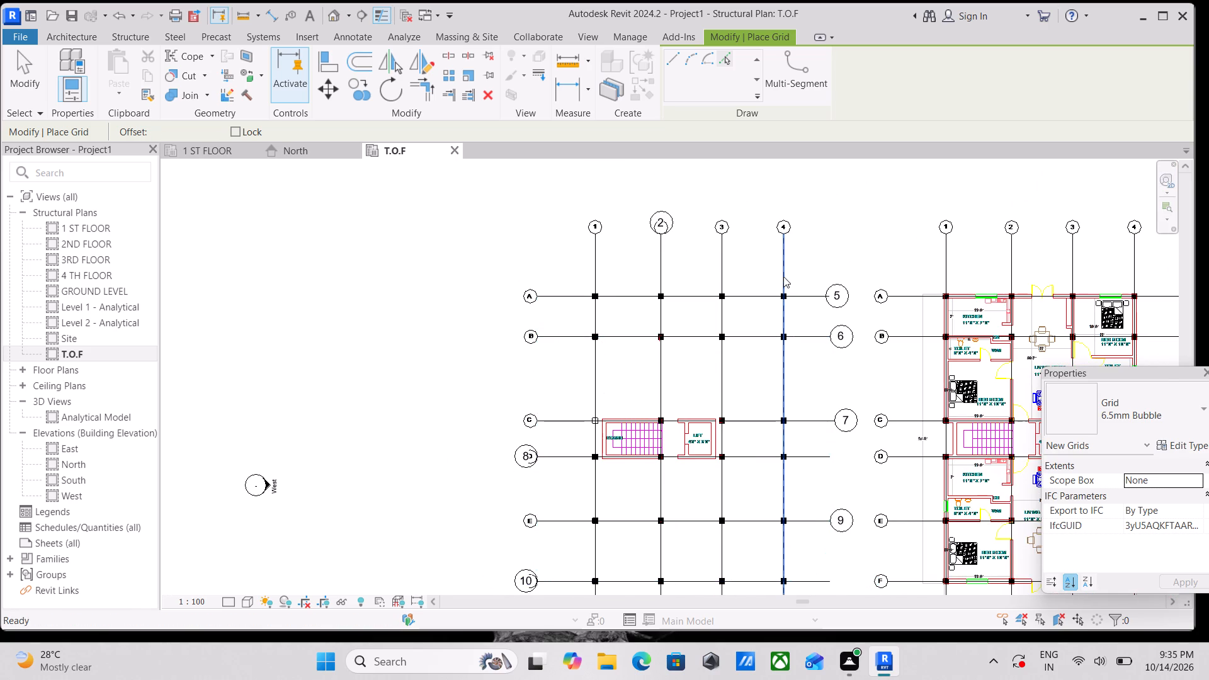
scroll(820, 251, down, 2)
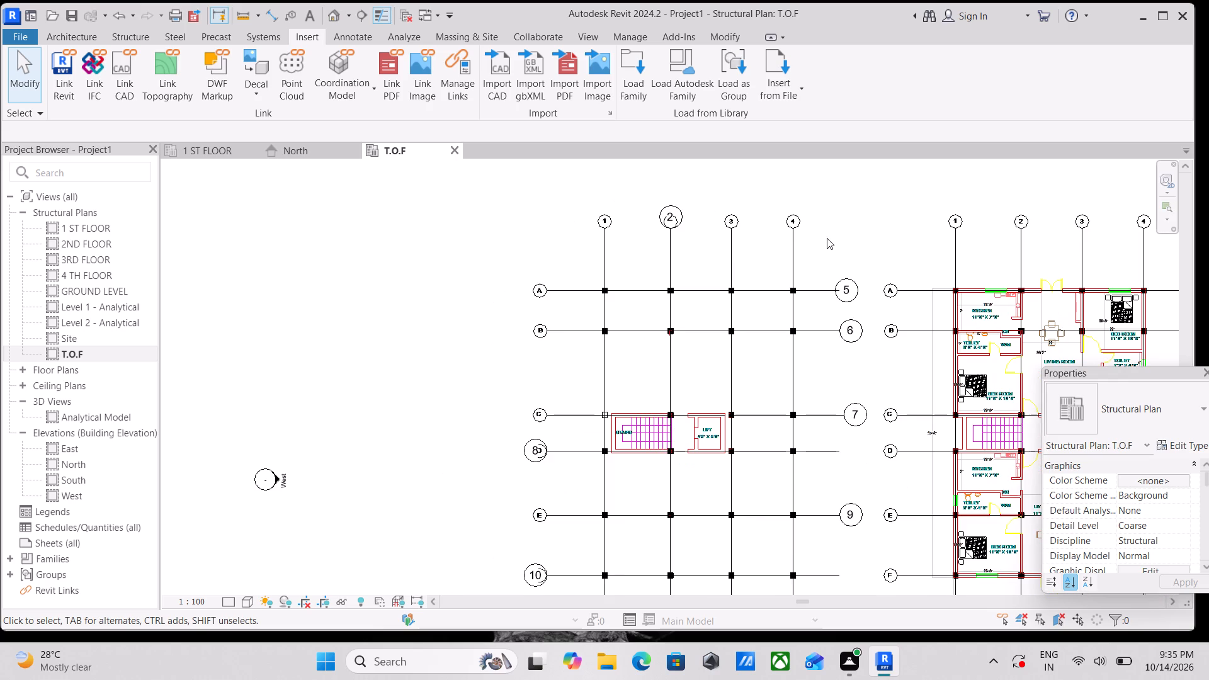
key(Escape)
key(ctrl+z)
key(ctrl+z)
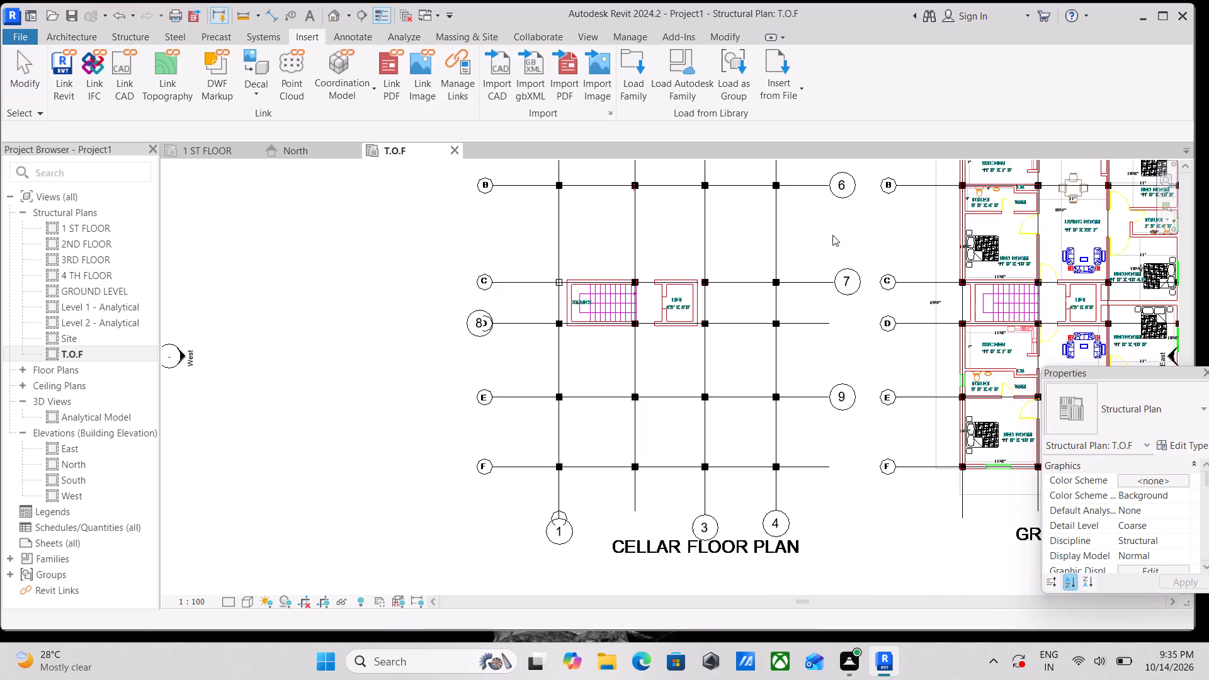
key(ctrl+z)
key(ctrl+z)
key(ctrl+z)
key(ctrl+z)
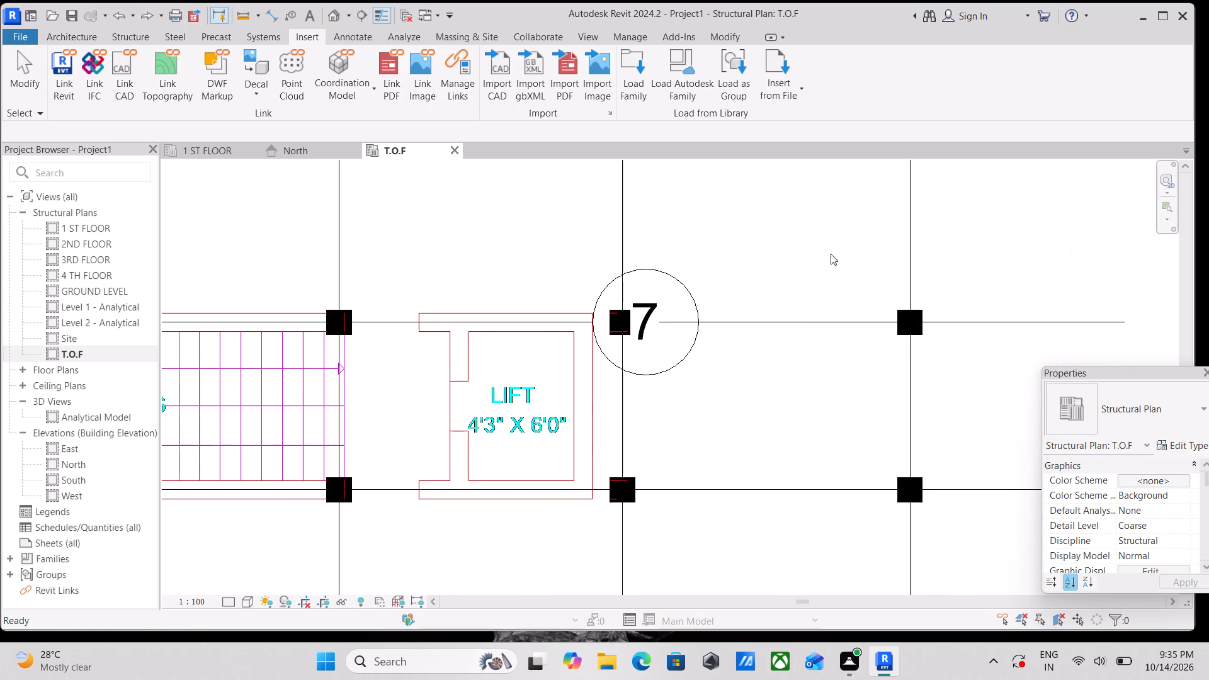
key(ctrl+z)
ctrl+scroll(792, 243, down, 2)
key(ctrl+z)
key(ctrl+z)
key(ctrl+z)
ctrl+scroll(776, 238, down, 3)
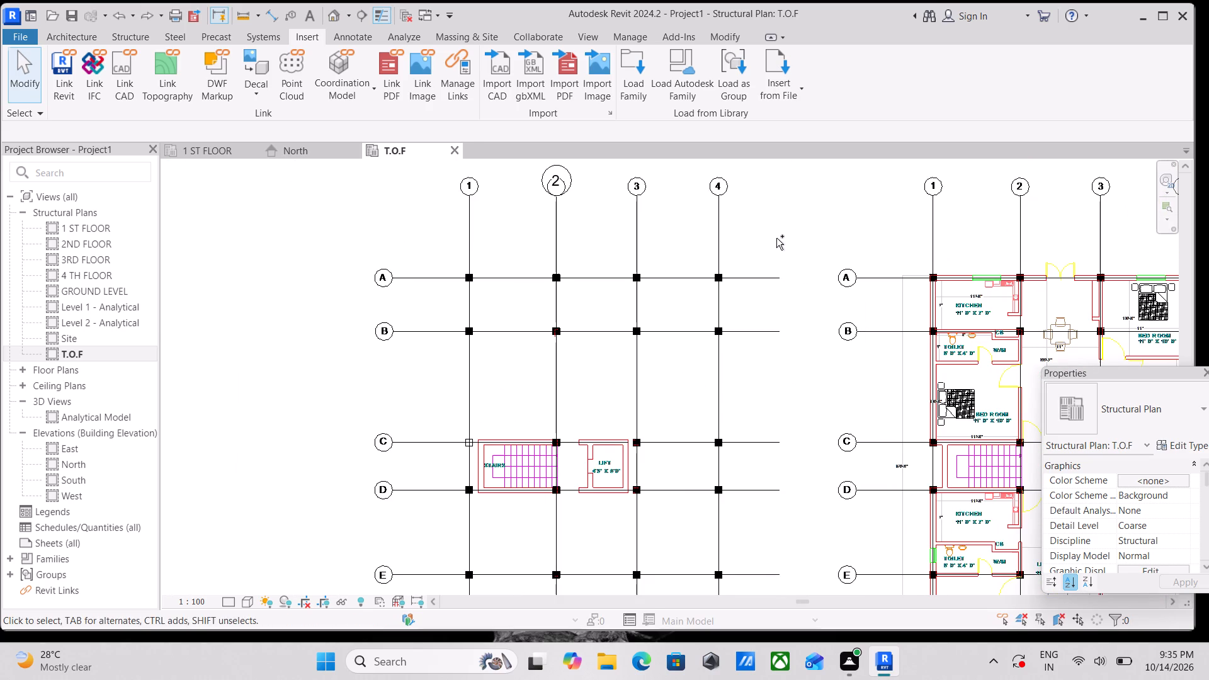
key(ctrl+z)
key(ctrl+z)
key(ctrl+z)
key(ctrl+z)
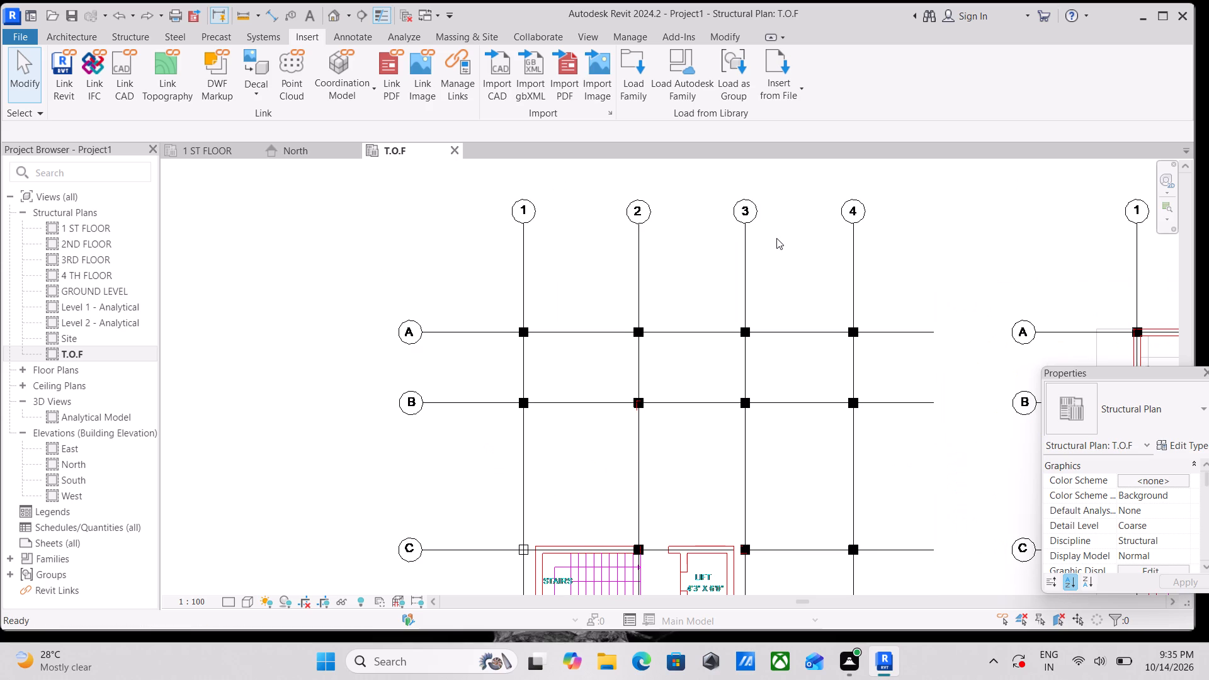
ctrl+scroll(776, 238, down, 3)
scroll(566, 347, up, 8)
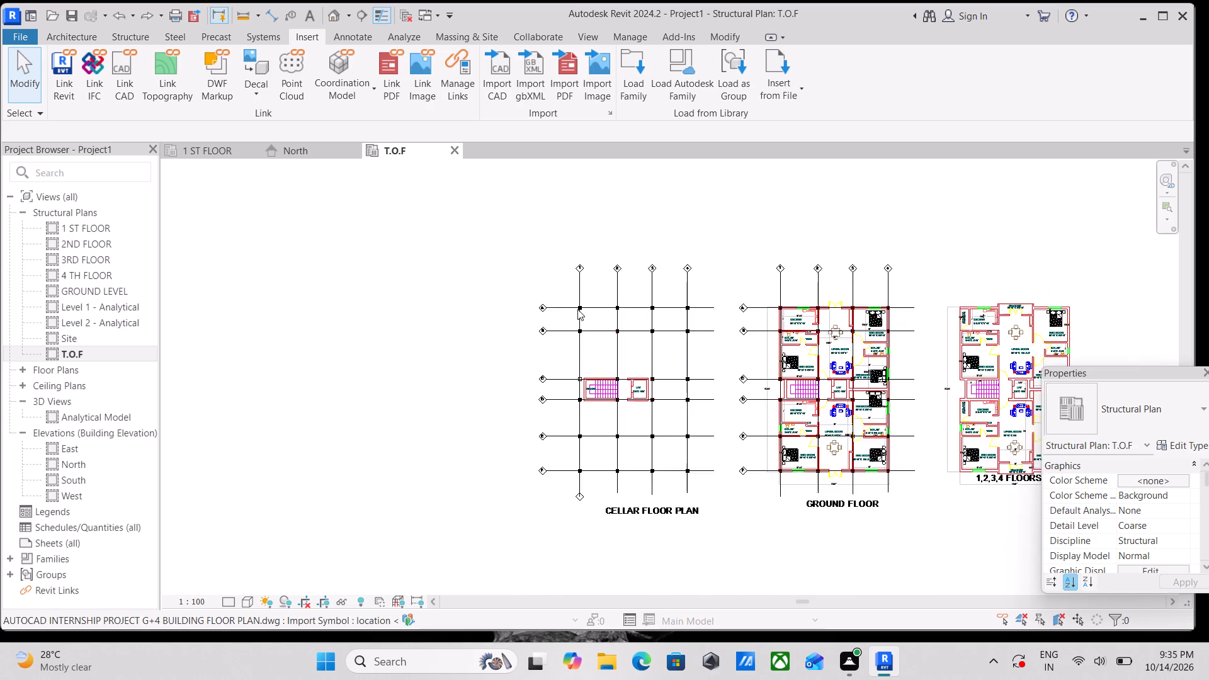
scroll(577, 309, up, 5)
key(Escape)
click(587, 255)
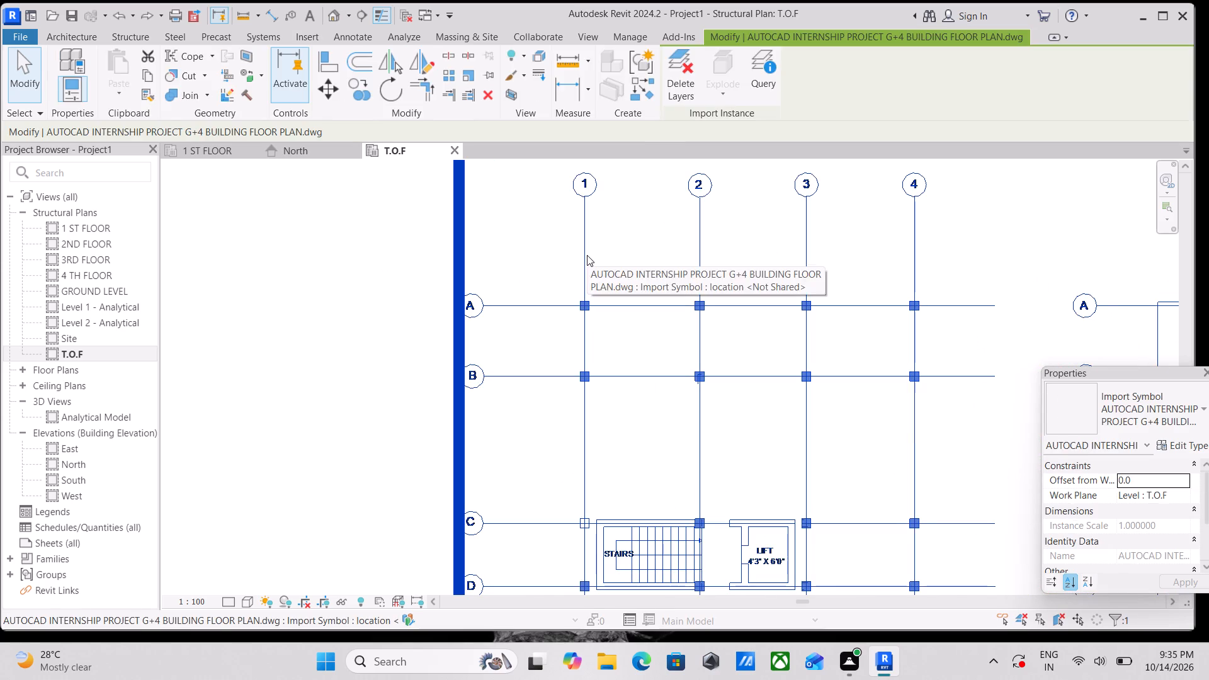
key(Escape)
scroll(586, 266, up, 3)
scroll(586, 266, down, 3)
middle_drag(586, 266, 588, 297)
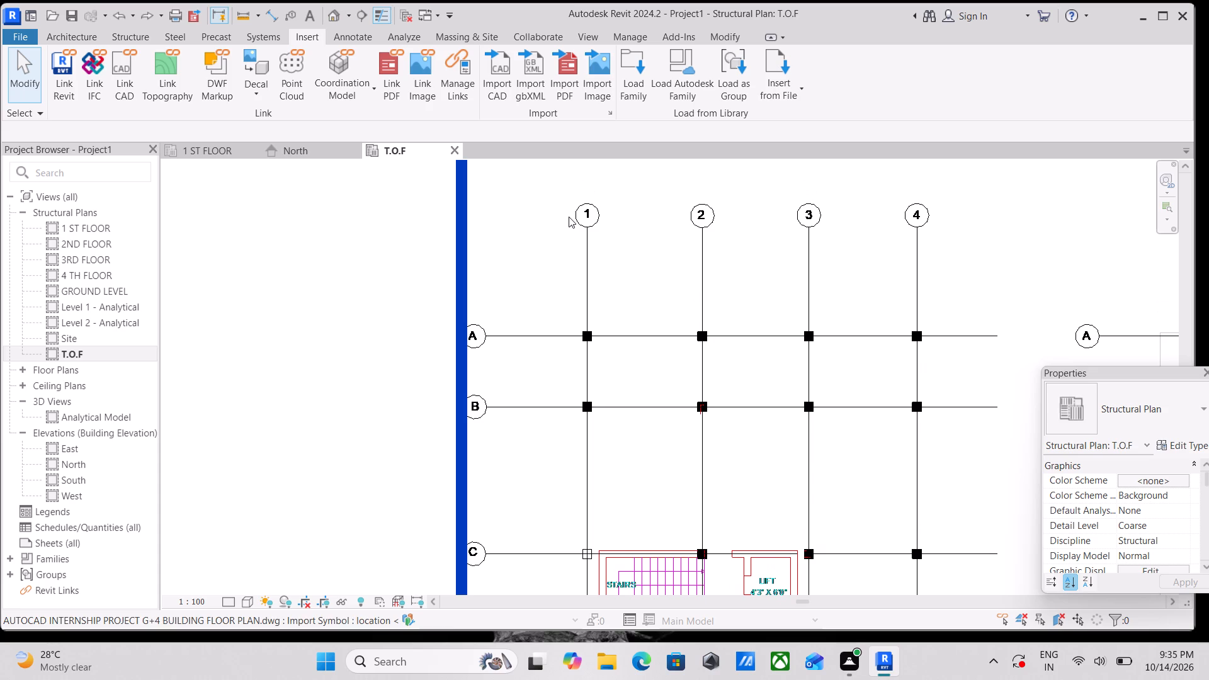
Place grids again by picking the cellar floor plan's four vertical CAD grid lines, 1 to 4.
text(GR)
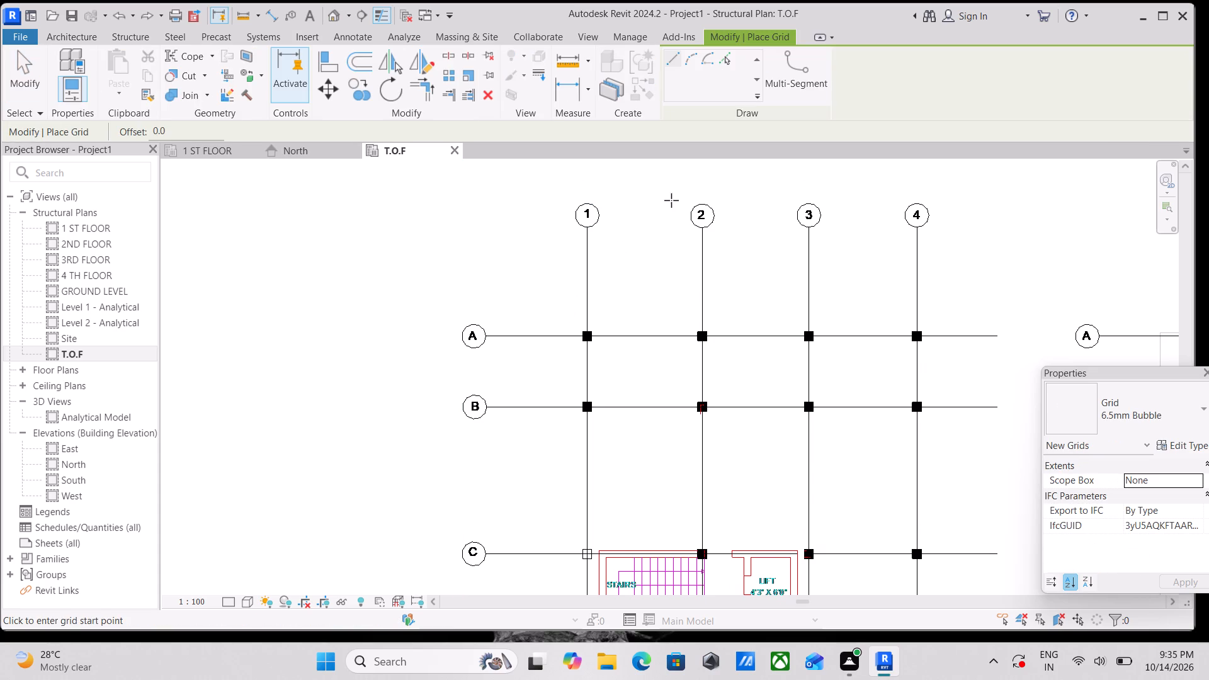
click(725, 62)
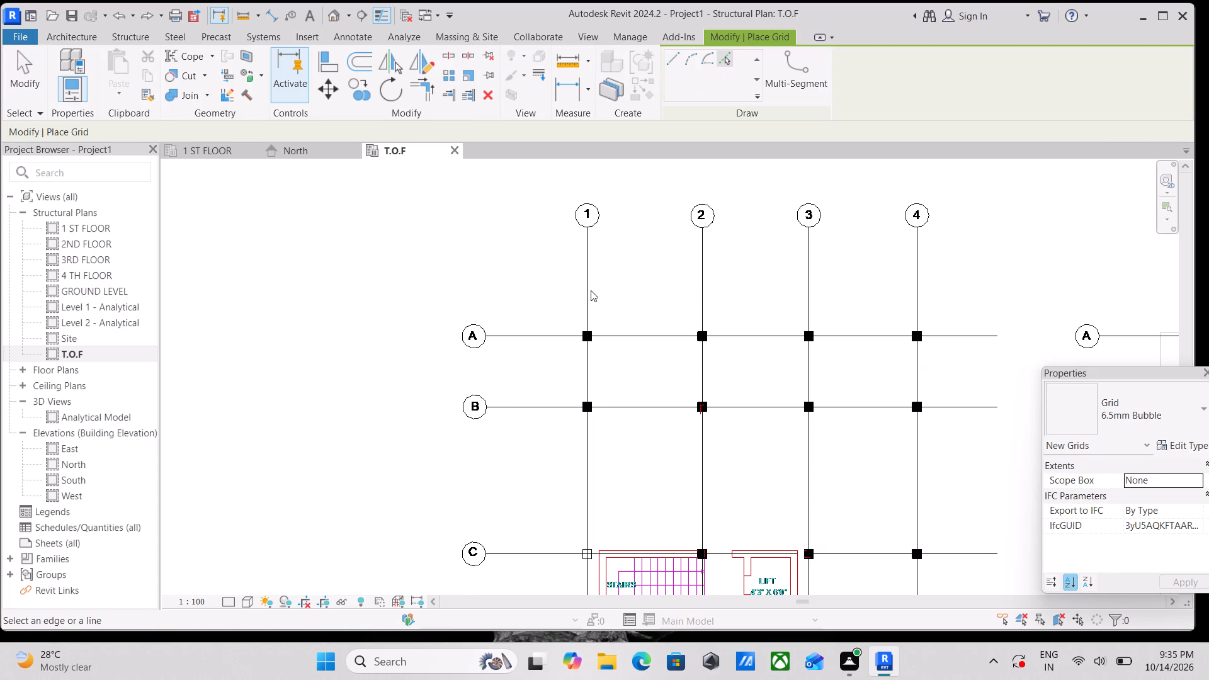
click(589, 286)
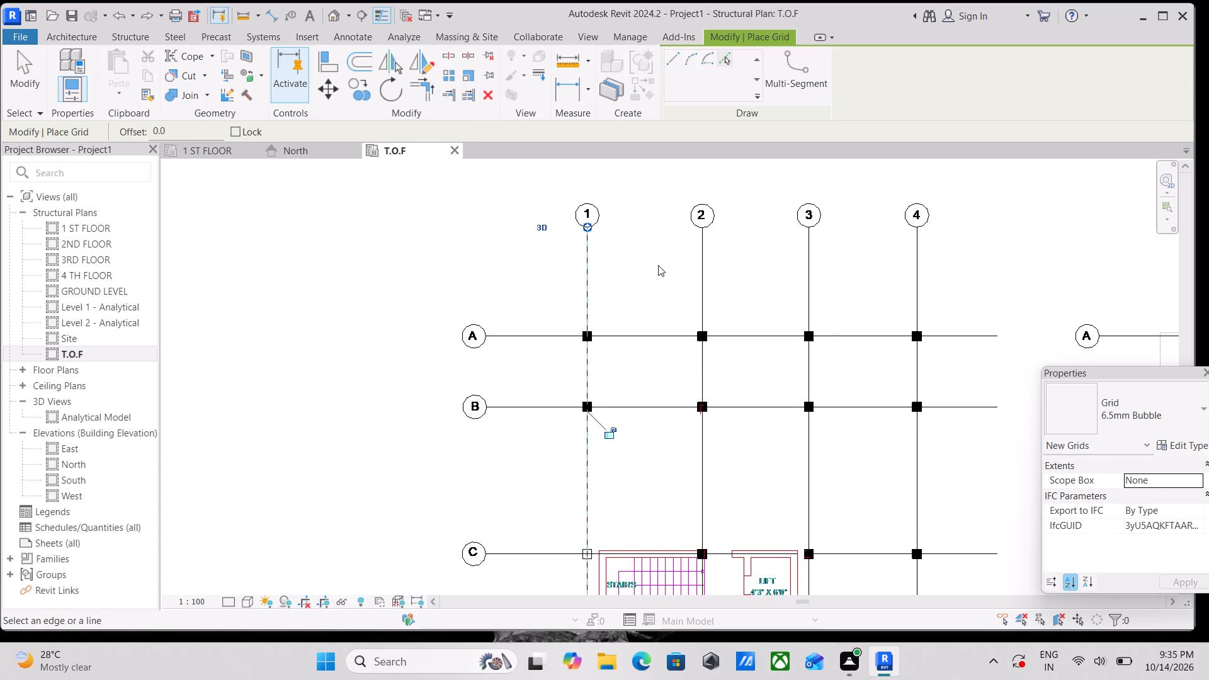
scroll(658, 265, down, 2)
middle_drag(658, 265, 602, 159)
scroll(619, 264, down, 4)
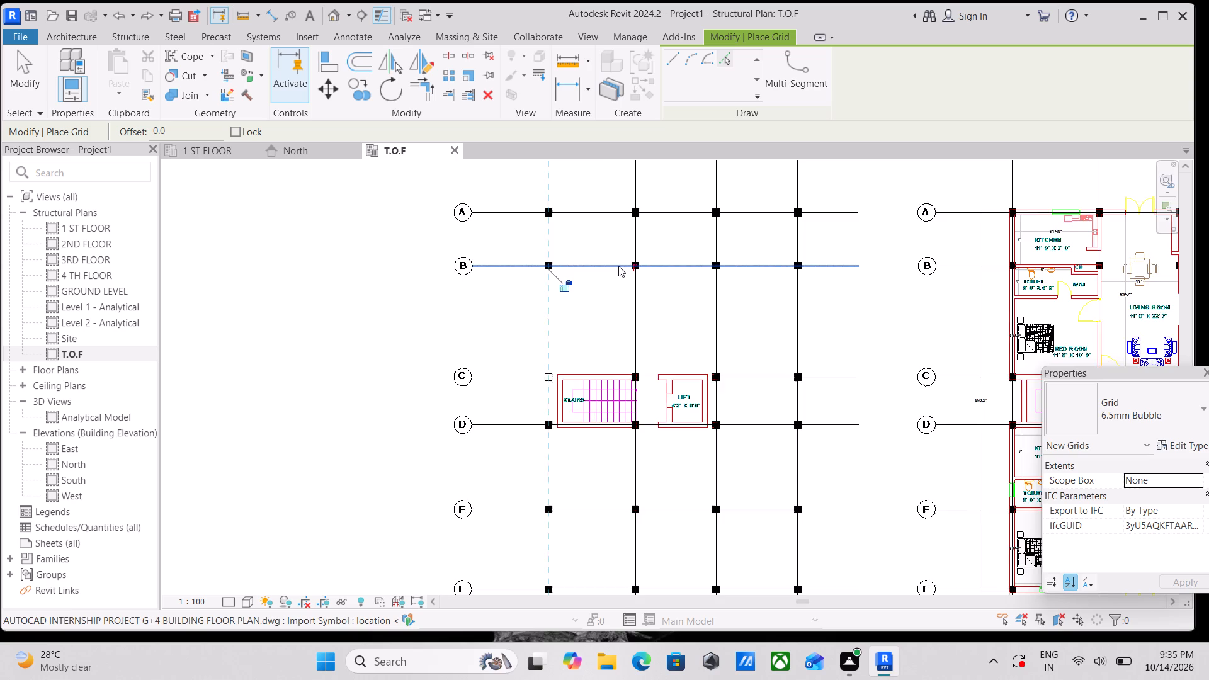
middle_drag(618, 266, 628, 159)
scroll(631, 243, up, 4)
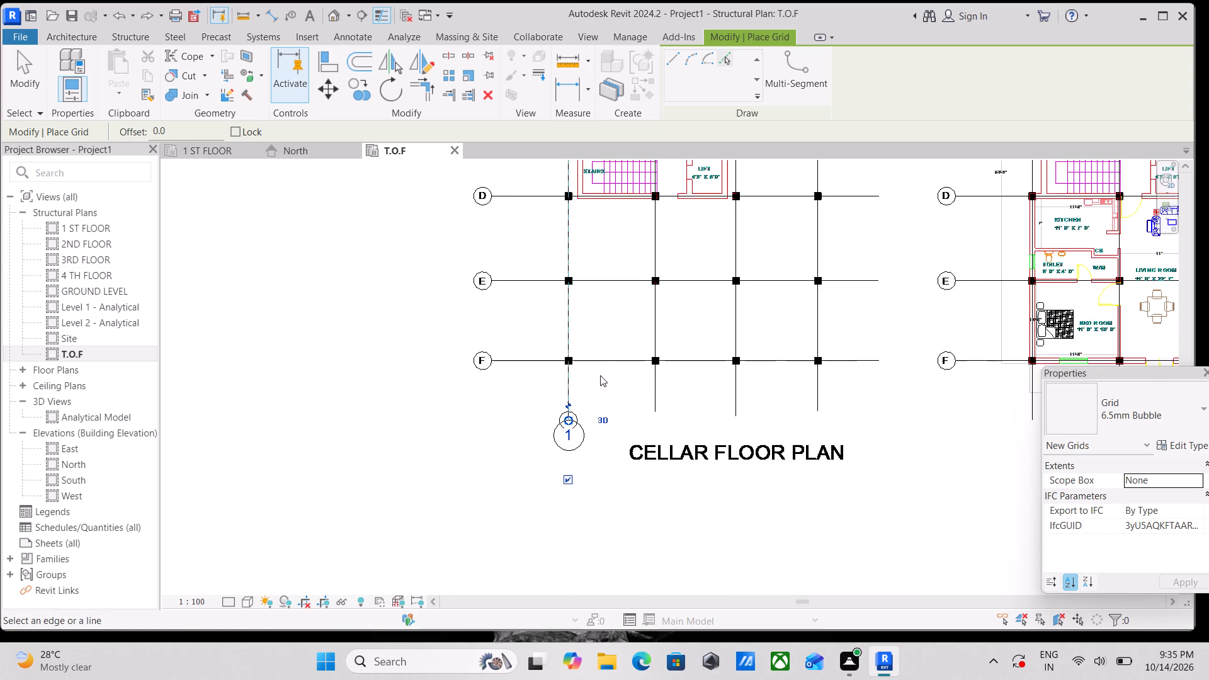
scroll(601, 351, down, 4)
middle_drag(601, 351, 611, 423)
scroll(611, 423, up, 1)
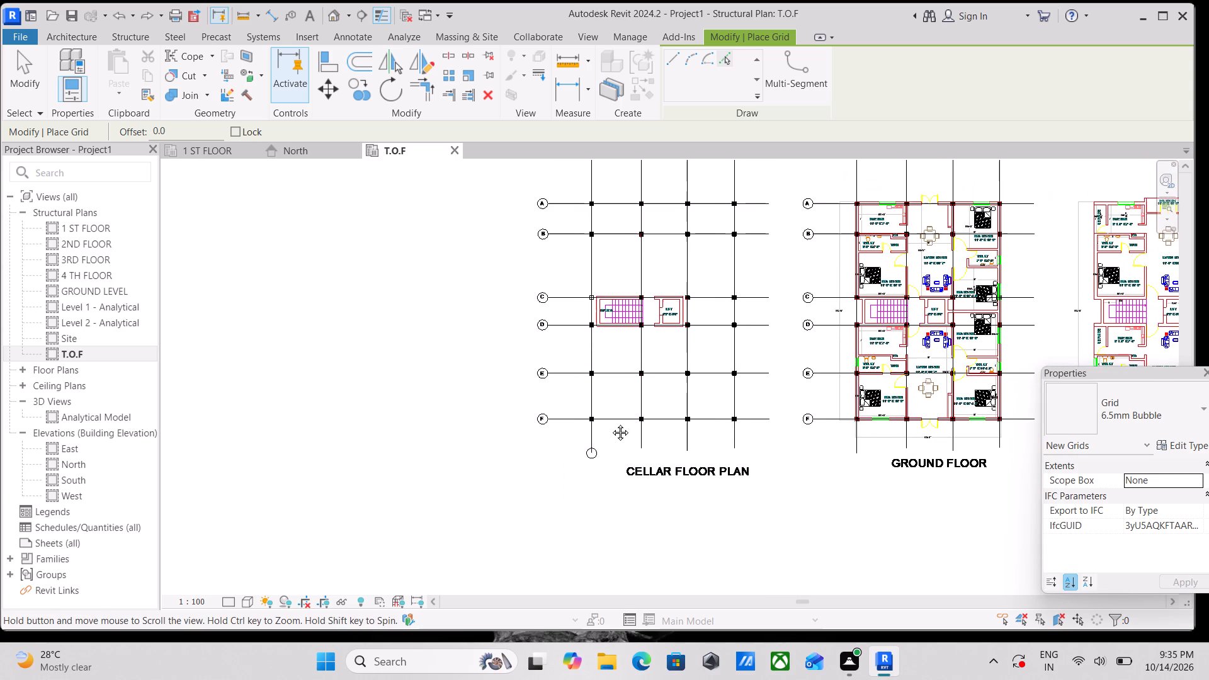
scroll(577, 492, up, 6)
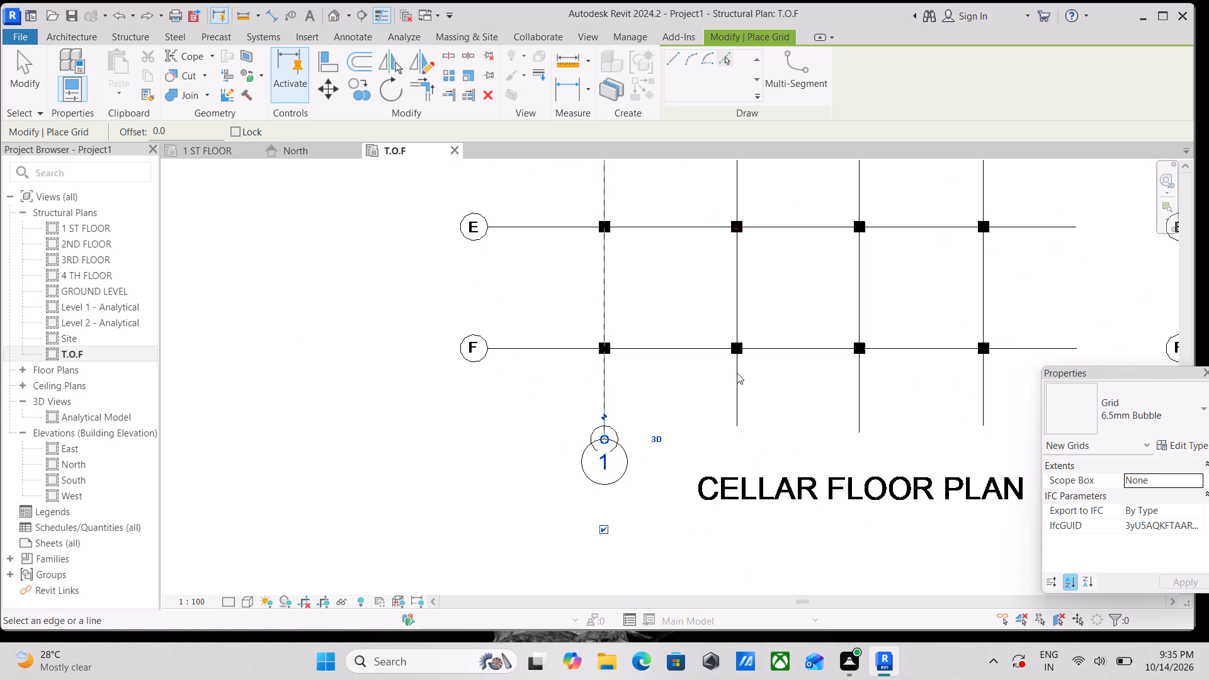
click(734, 304)
scroll(764, 307, down, 6)
middle_drag(766, 304, 749, 322)
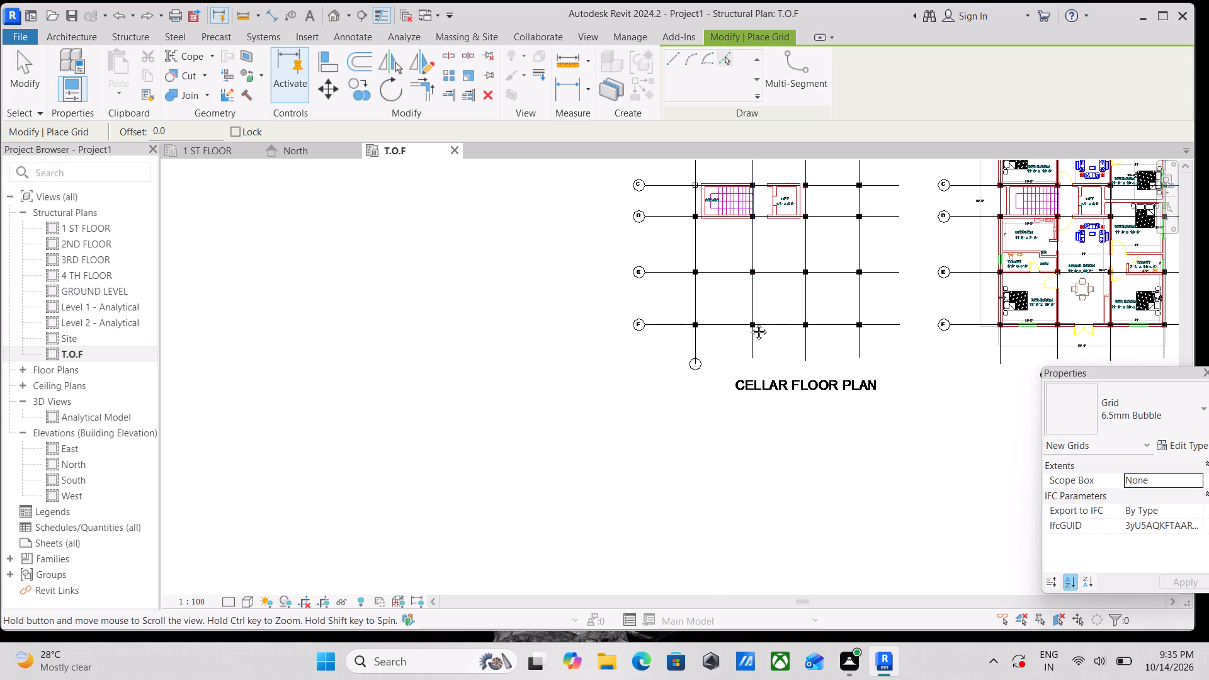
middle_drag(749, 322, 675, 538)
scroll(659, 261, up, 2)
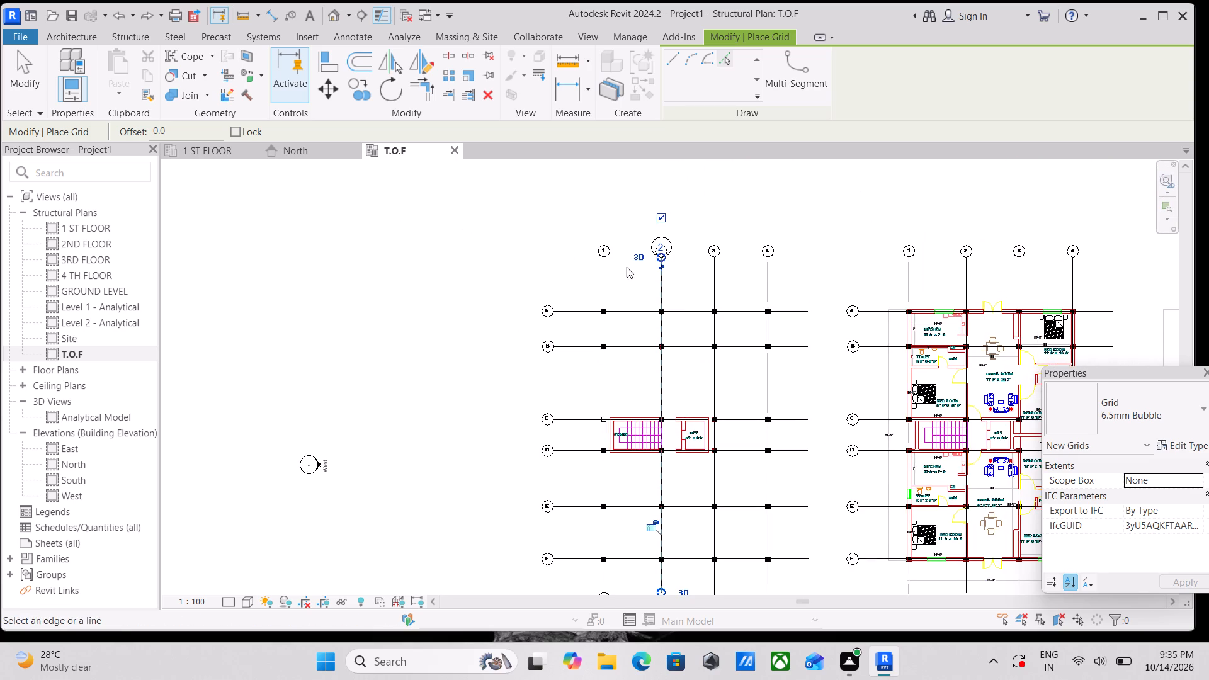
scroll(627, 267, up, 2)
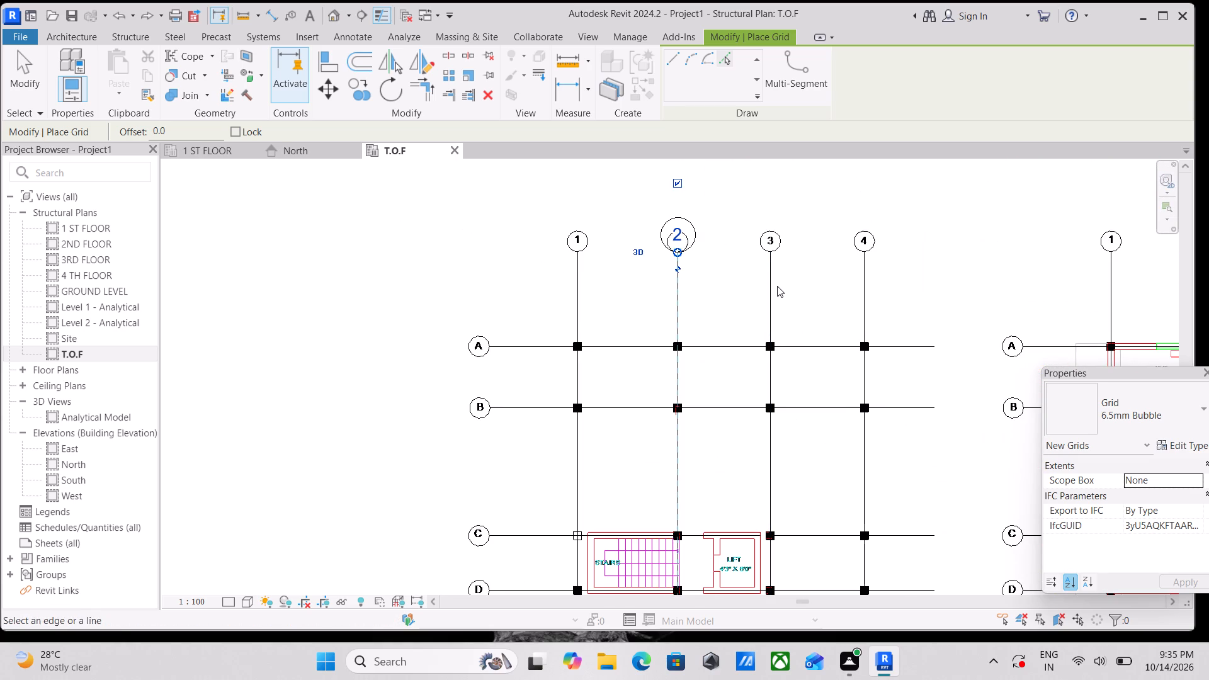
click(774, 287)
scroll(813, 293, down, 2)
middle_drag(814, 293, 763, 282)
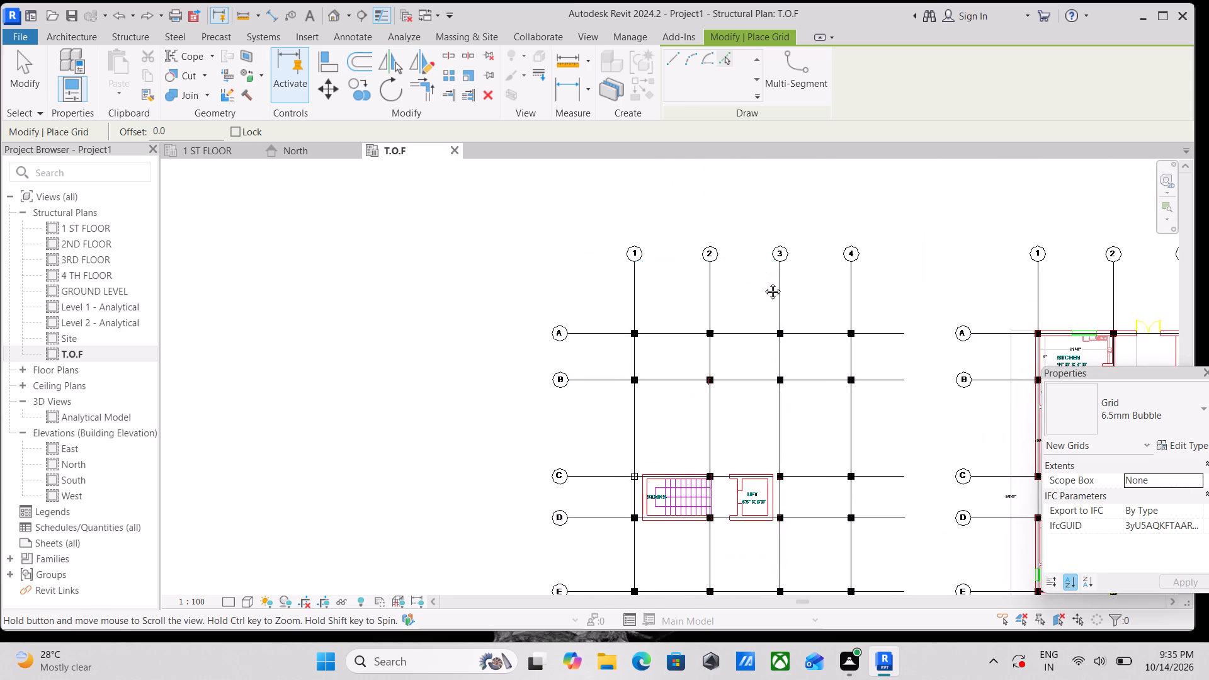
middle_drag(763, 282, 693, 271)
click(729, 265)
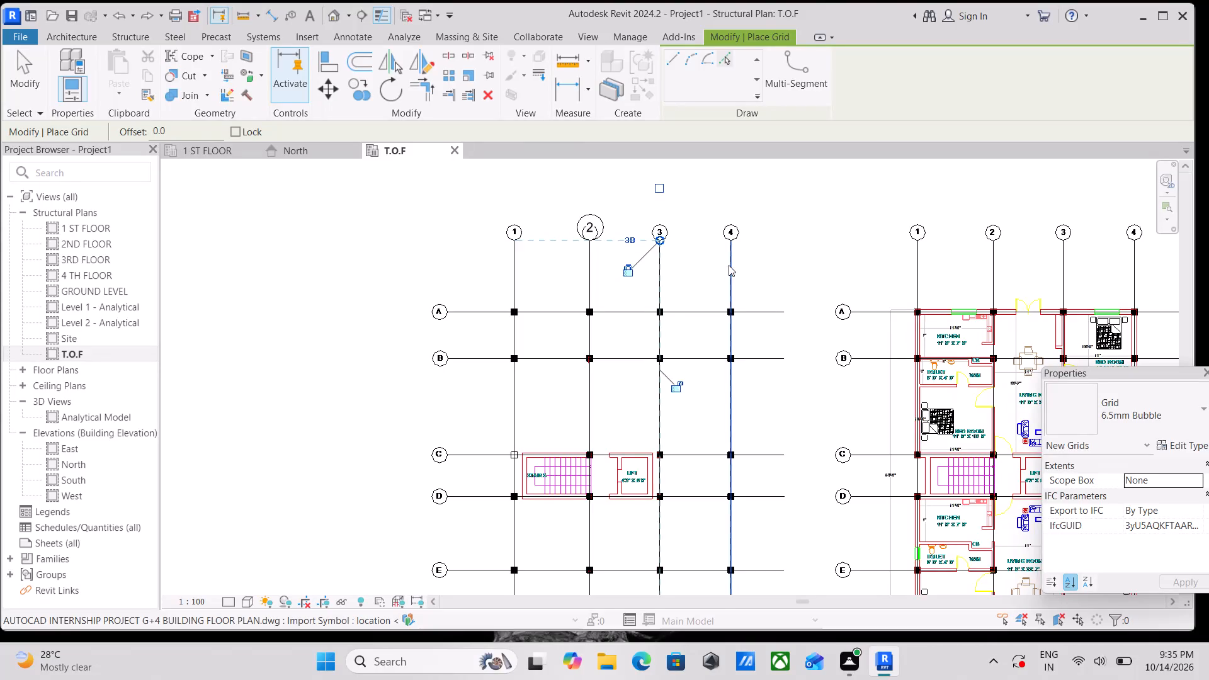
Check the bubbles and ends of grids 1 to 4 against the cellar floor plan's CAD lines, ending the Grid command.
scroll(678, 252, down, 6)
middle_drag(714, 269, 711, 232)
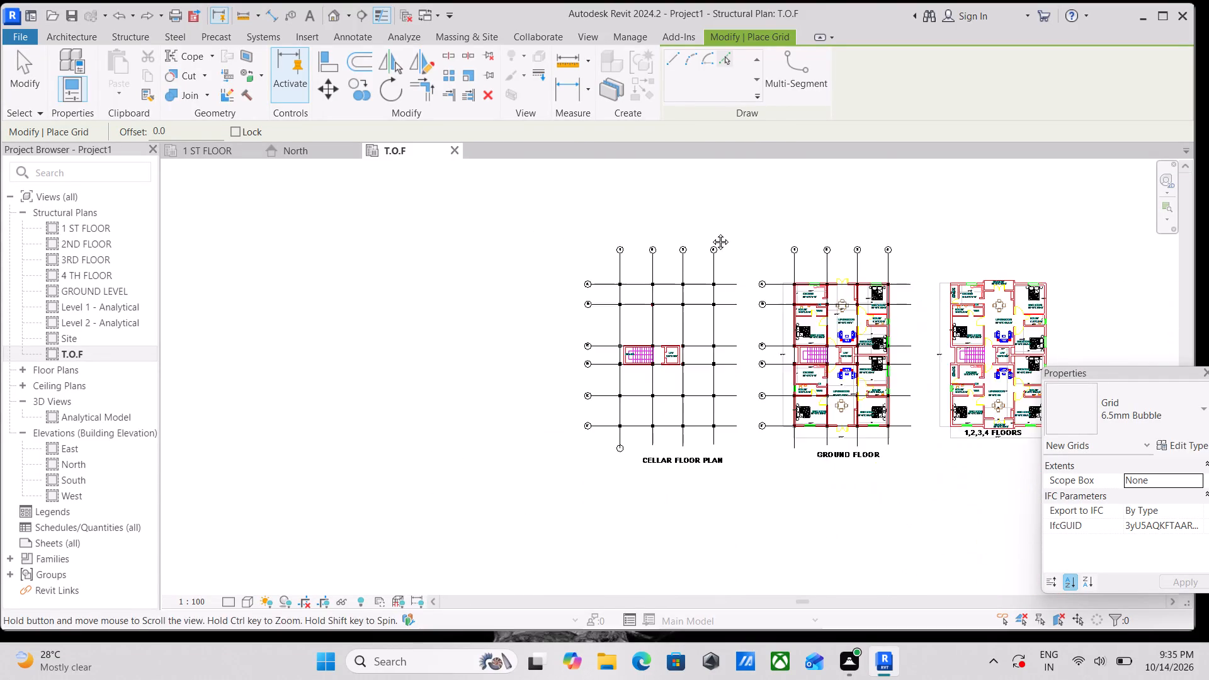
middle_drag(711, 232, 711, 230)
scroll(722, 351, up, 5)
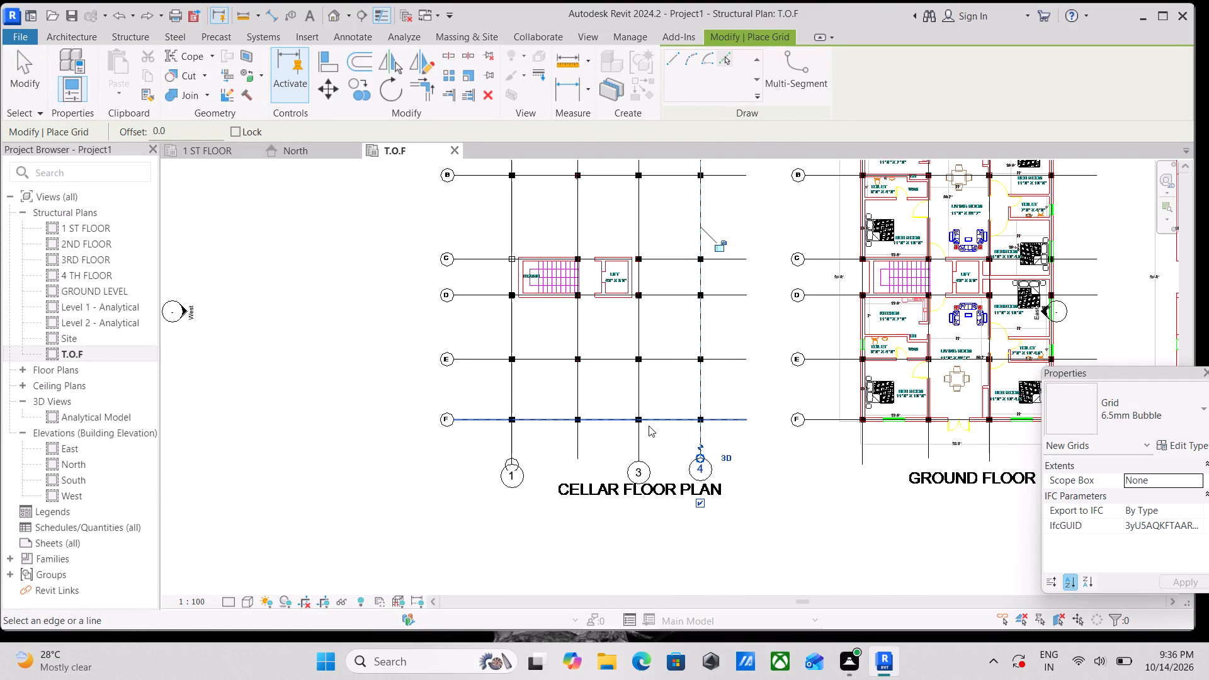
scroll(619, 441, up, 2)
scroll(591, 443, down, 3)
middle_drag(591, 443, 597, 484)
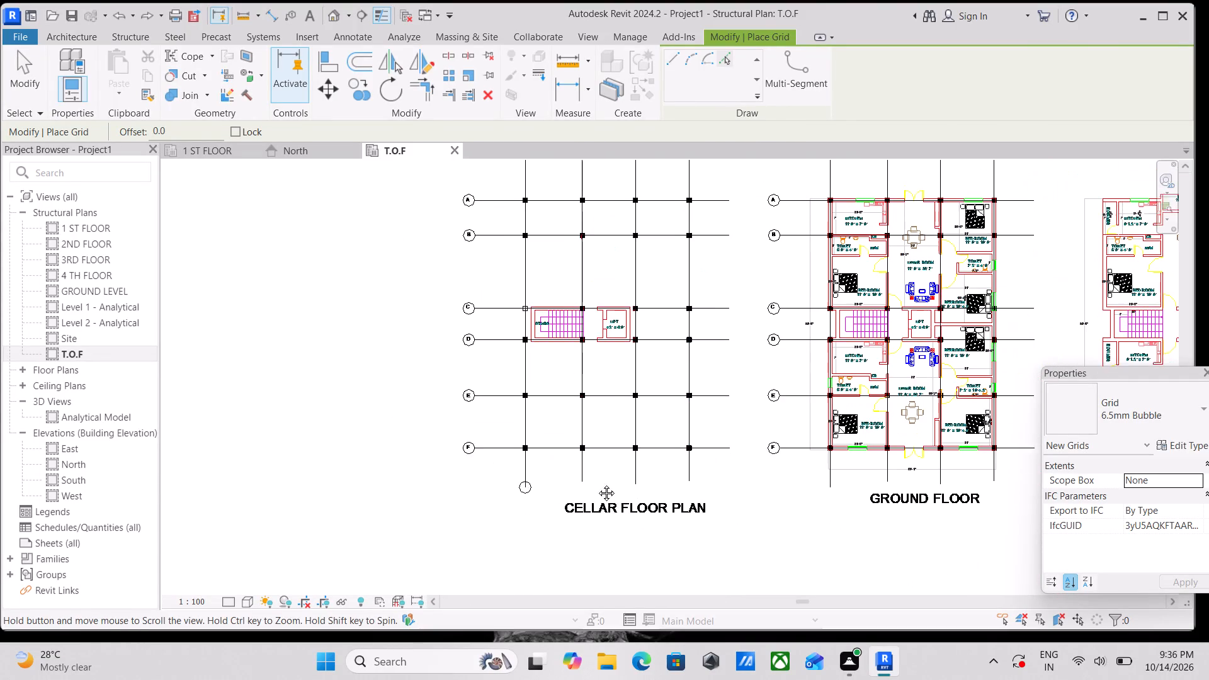
middle_drag(597, 484, 597, 484)
middle_drag(594, 223, 594, 286)
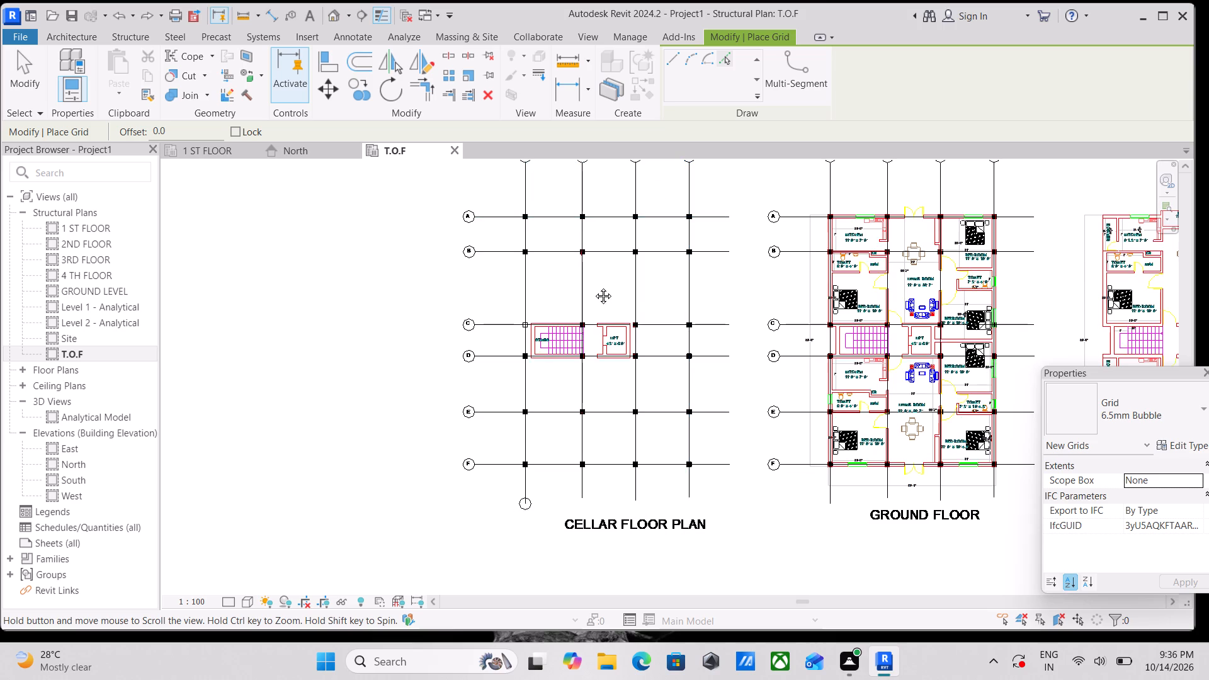
middle_drag(594, 286, 601, 413)
scroll(601, 413, down, 1)
scroll(590, 346, up, 4)
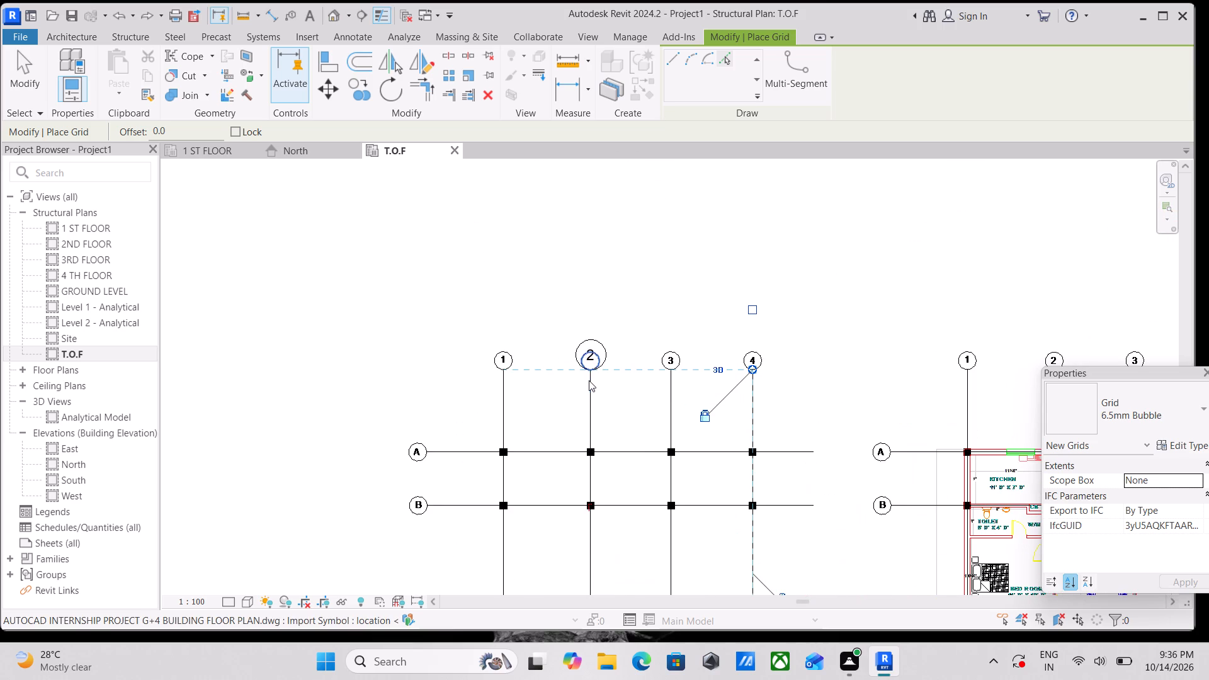
key(Escape)
scroll(591, 368, up, 2)
key(Escape)
scroll(591, 368, up, 3)
key(Escape)
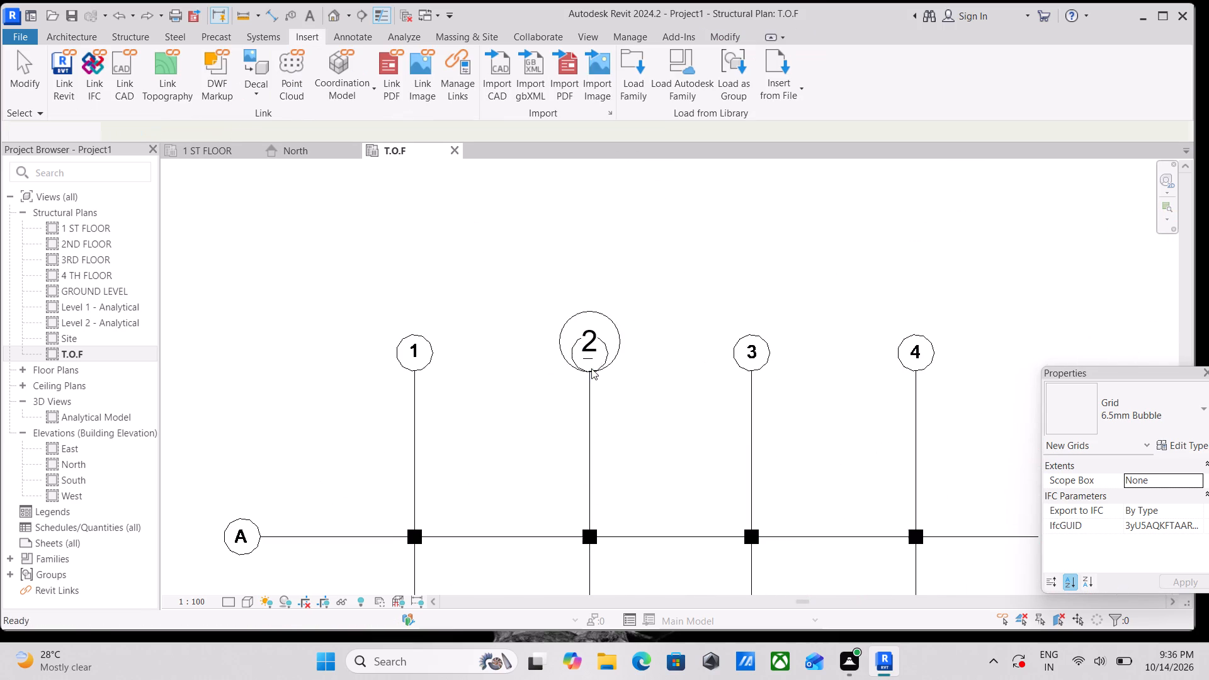
key(Escape)
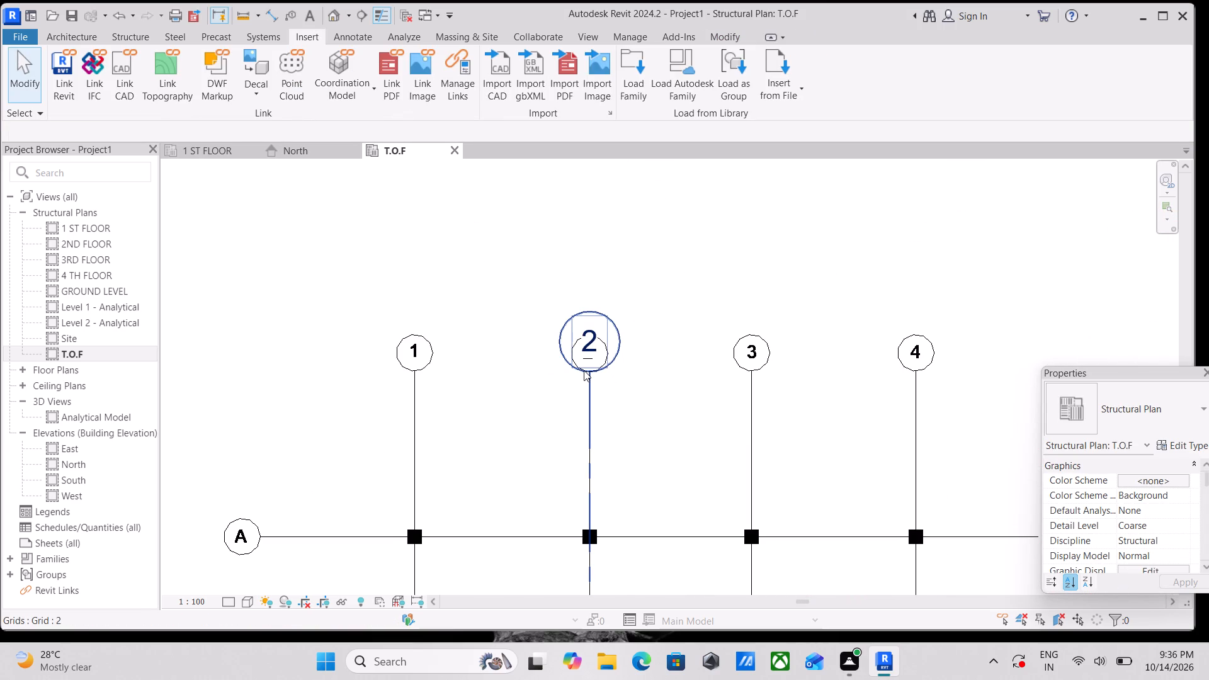
key(Escape)
click(609, 348)
key(Escape)
Place a grid by picking the cellar floor plan's topmost horizontal CAD line, A, ending the Grid command.
scroll(611, 348, down, 3)
scroll(692, 322, down, 4)
middle_drag(692, 322, 701, 285)
scroll(701, 285, up, 1)
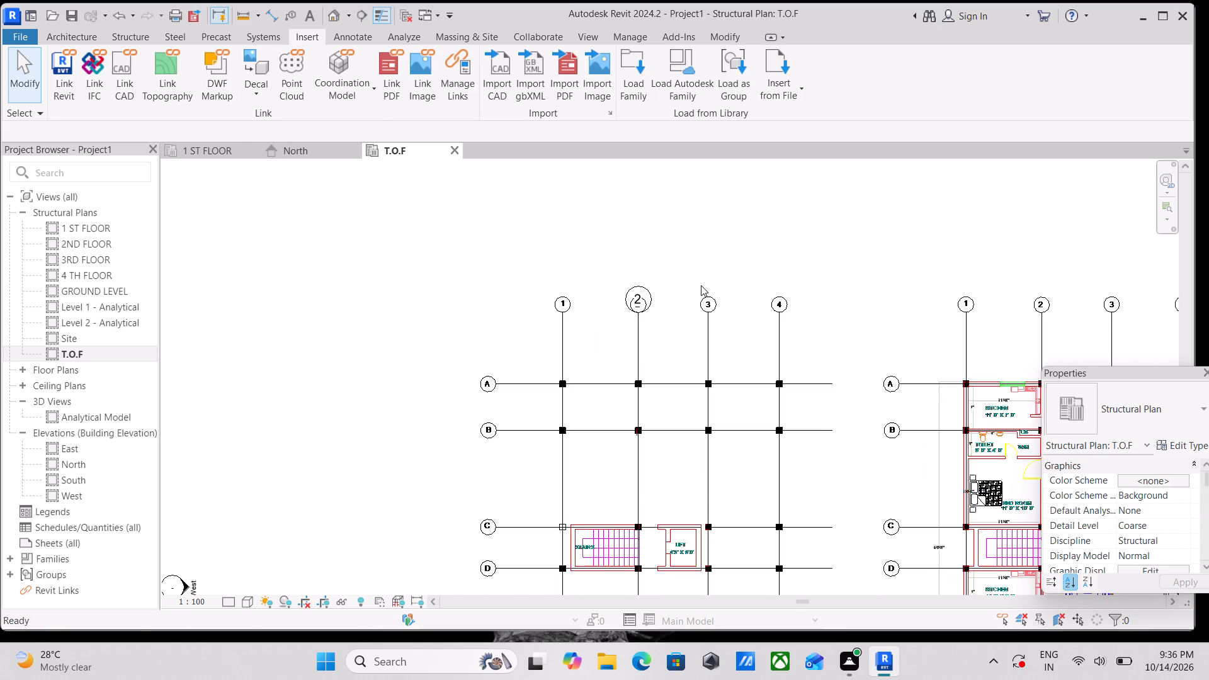
scroll(586, 399, up, 2)
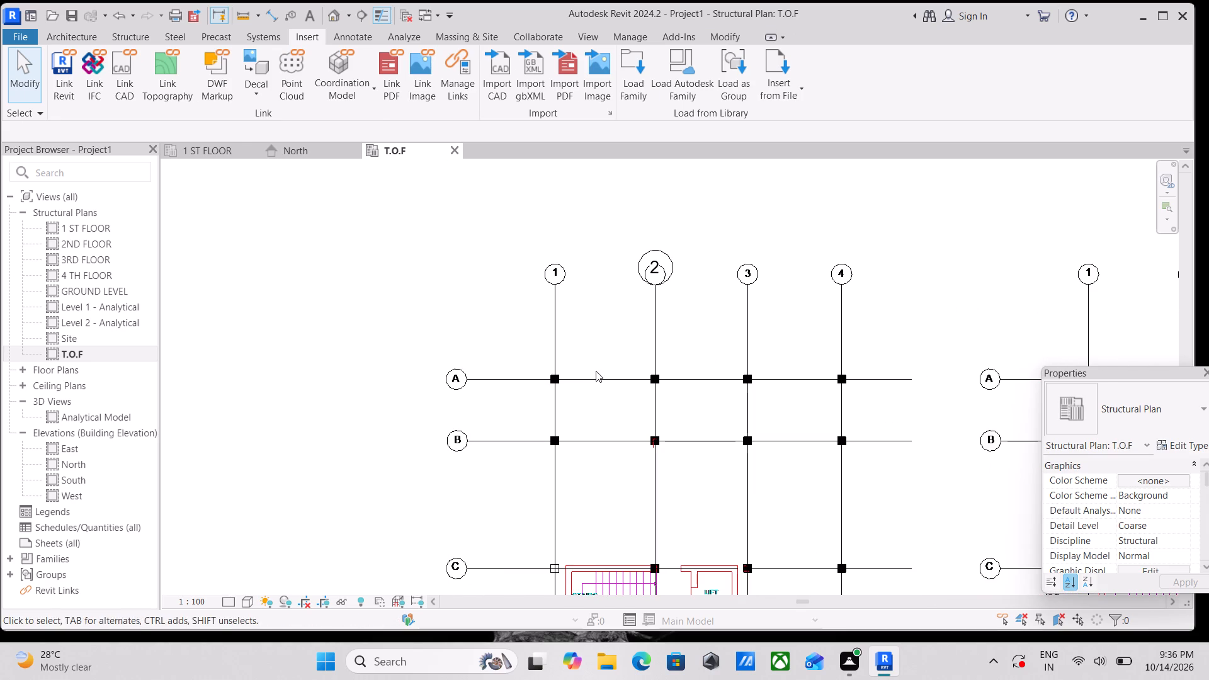
scroll(447, 384, up, 4)
scroll(543, 334, down, 2)
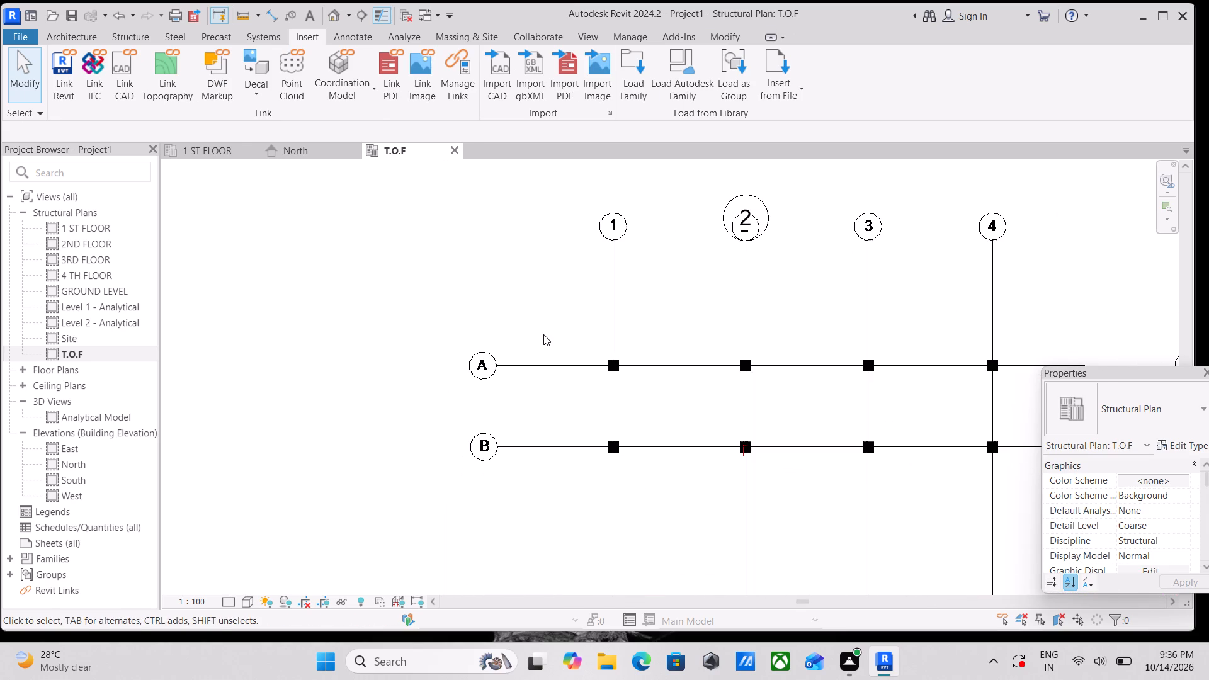
text(GR)
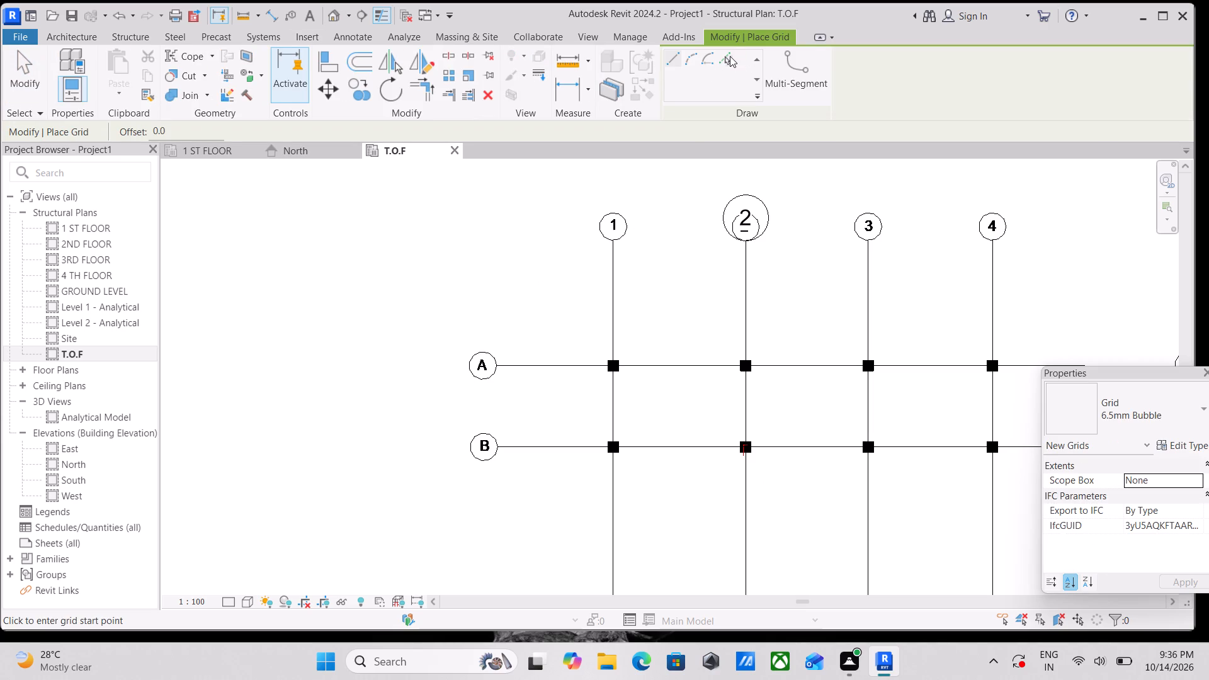
click(730, 56)
scroll(701, 309, down, 3)
middle_drag(694, 302, 521, 198)
scroll(521, 198, up, 1)
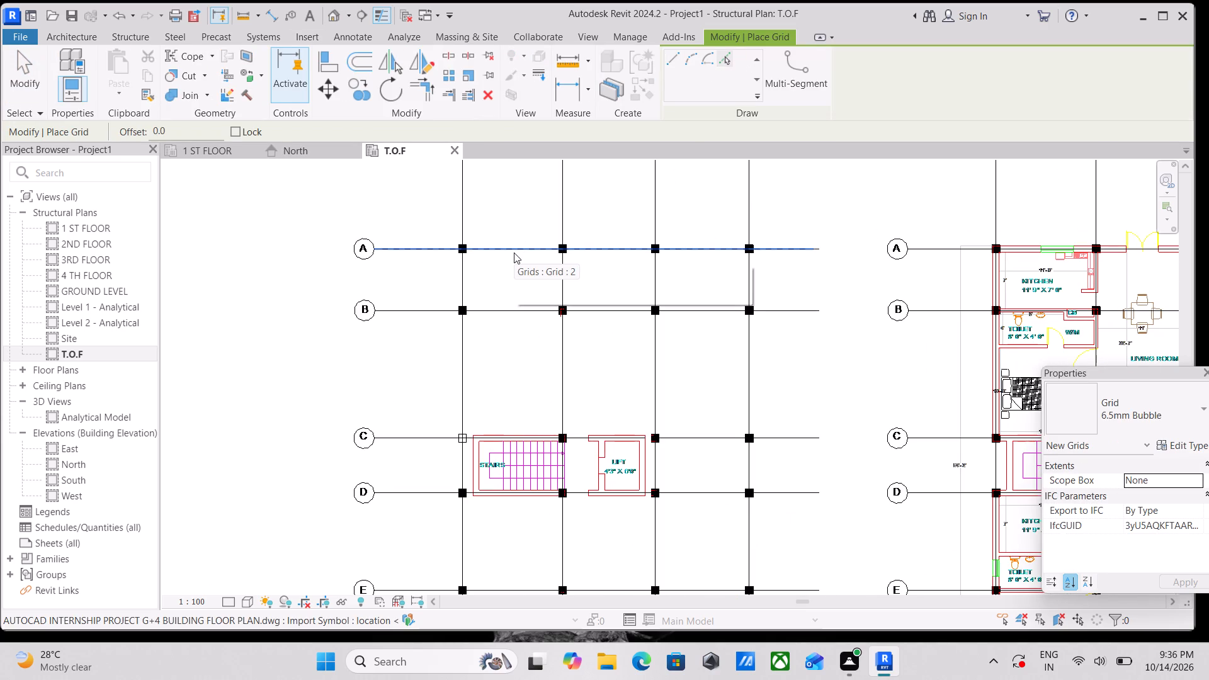
click(514, 252)
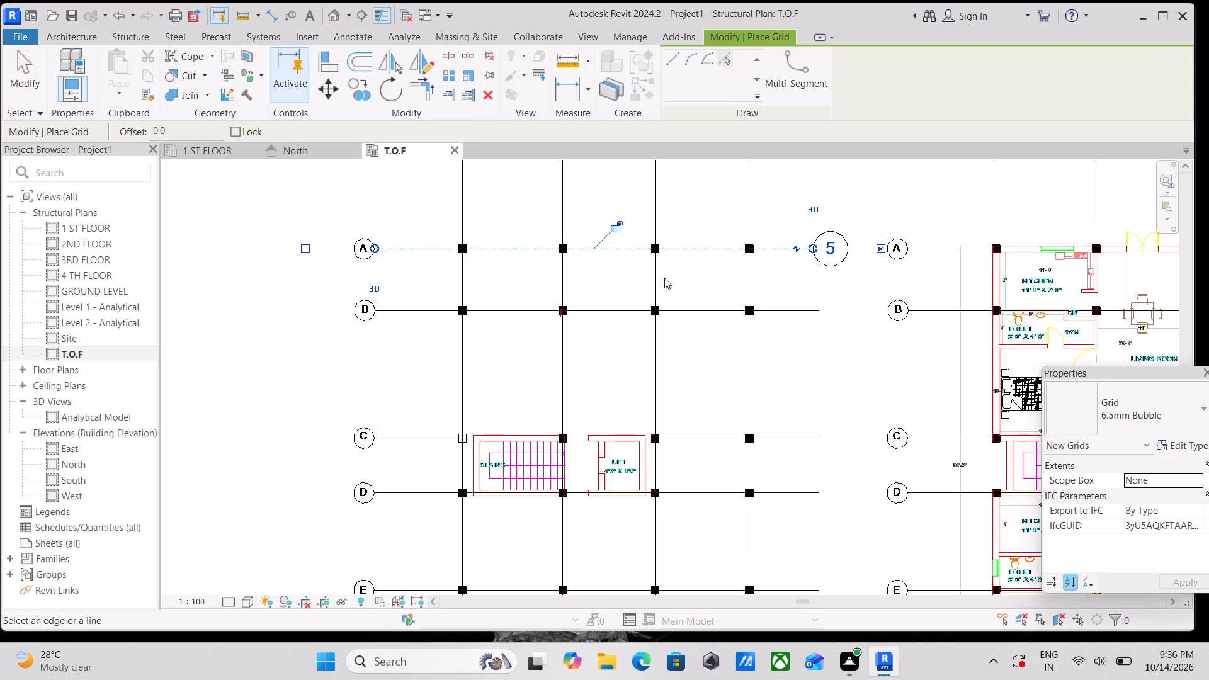
scroll(838, 237, up, 7)
key(Escape)
key(Escape)
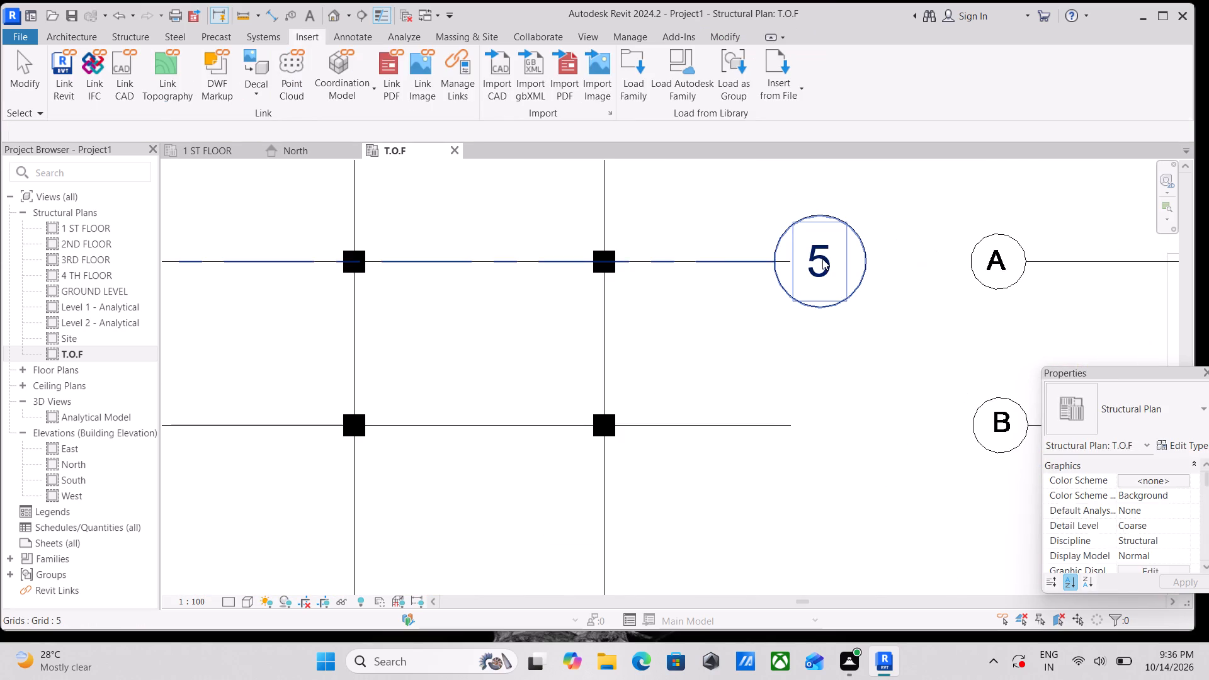
Rename the new horizontal grid along CAD line A as A.
double_click(822, 259)
key(a)
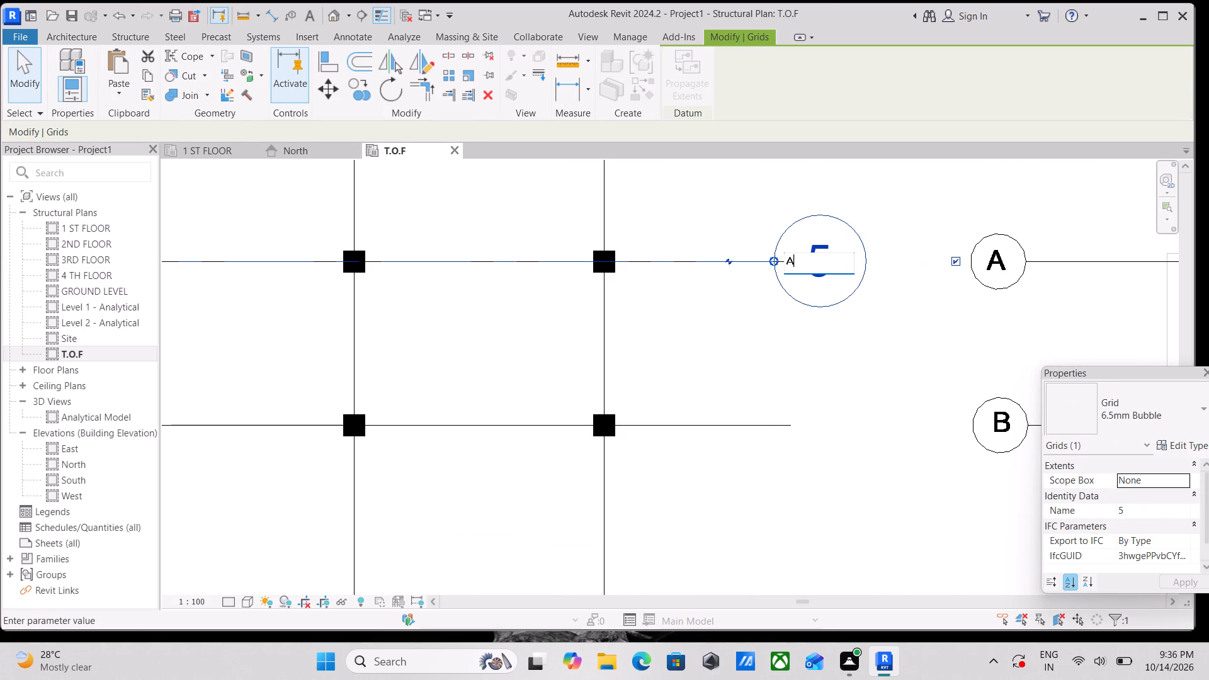
key(Return)
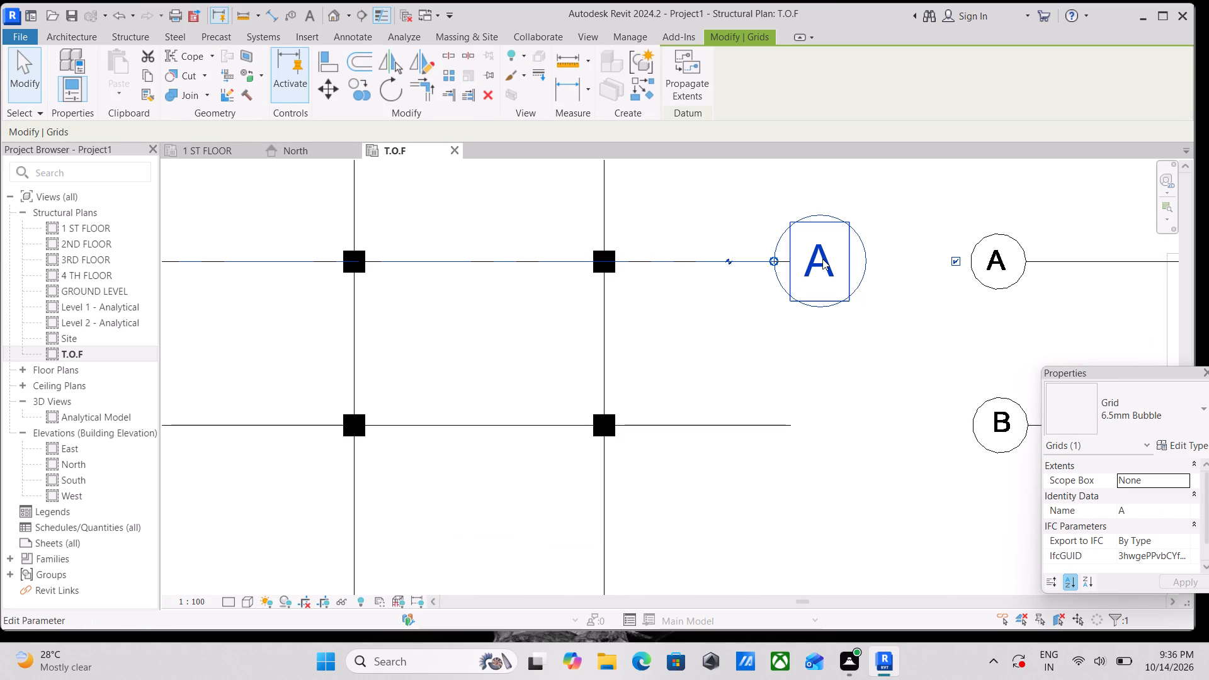
Place grids B, C and D by picking the cellar floor plan's matching horizontal CAD lines.
scroll(782, 329, down, 3)
middle_drag(782, 329, 815, 237)
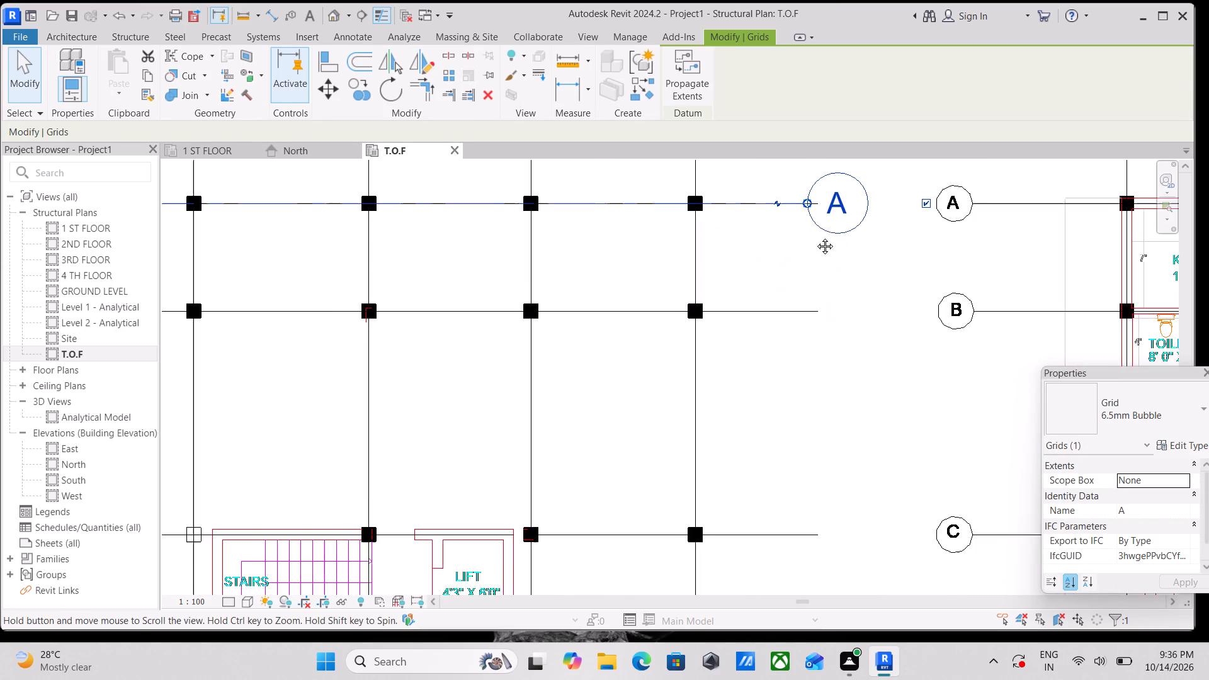
scroll(735, 303, down, 7)
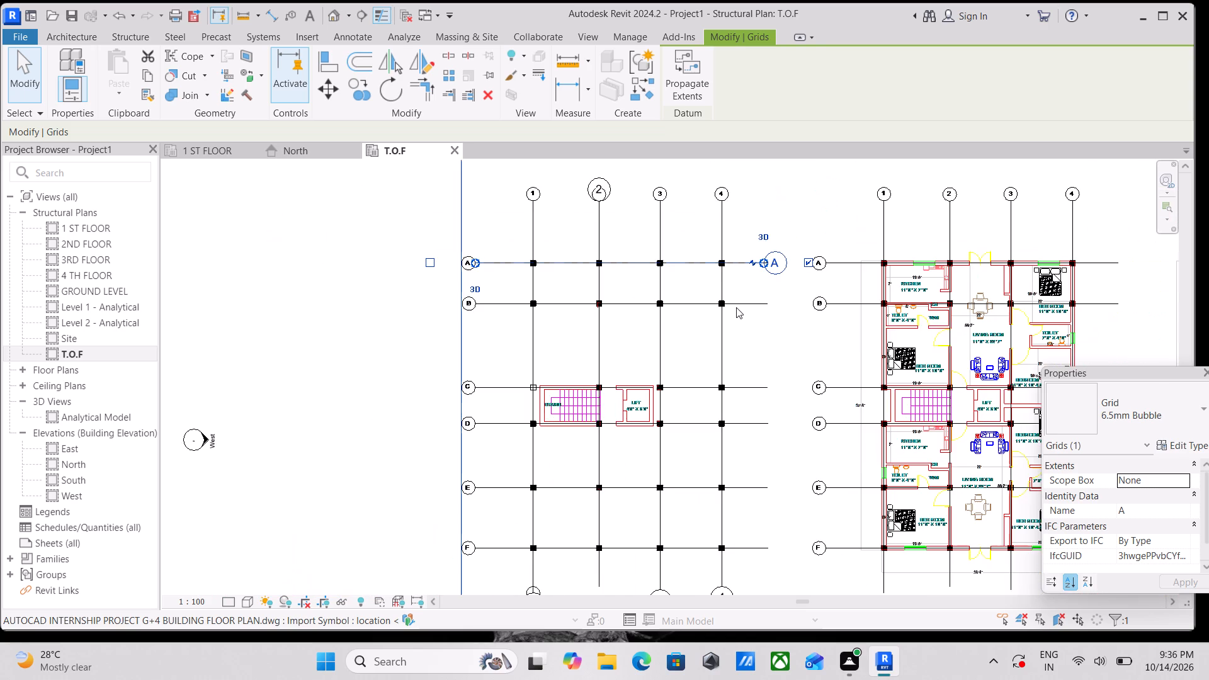
scroll(713, 309, up, 3)
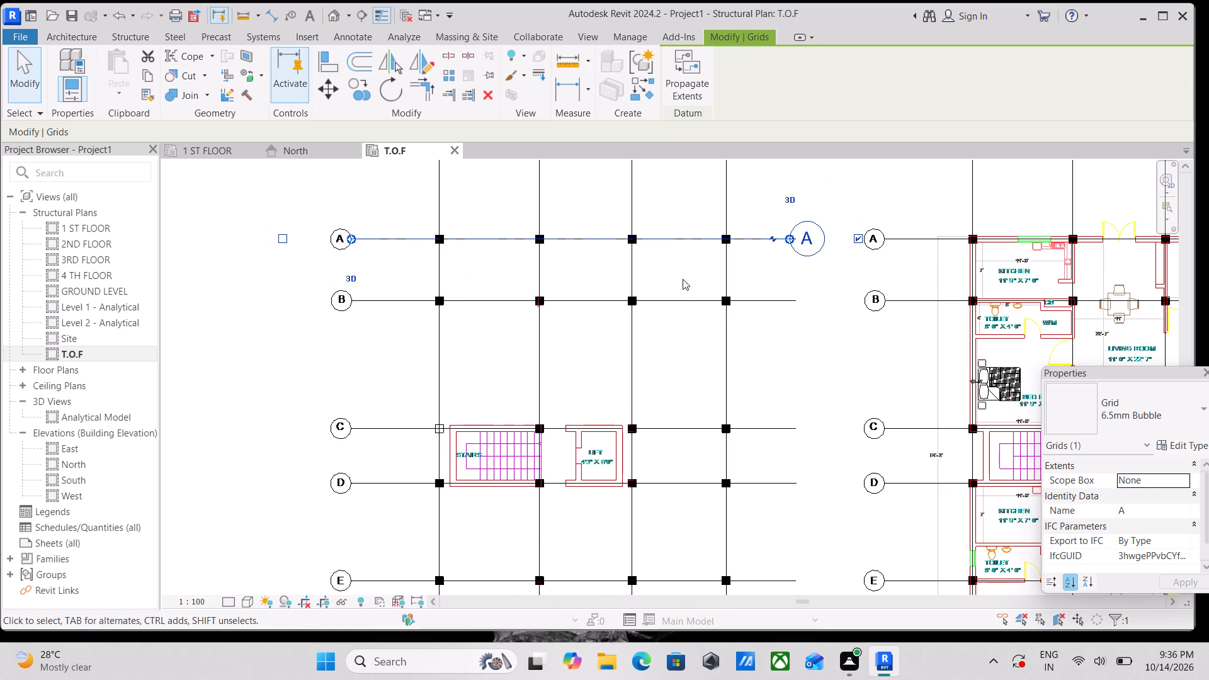
scroll(750, 216, up, 3)
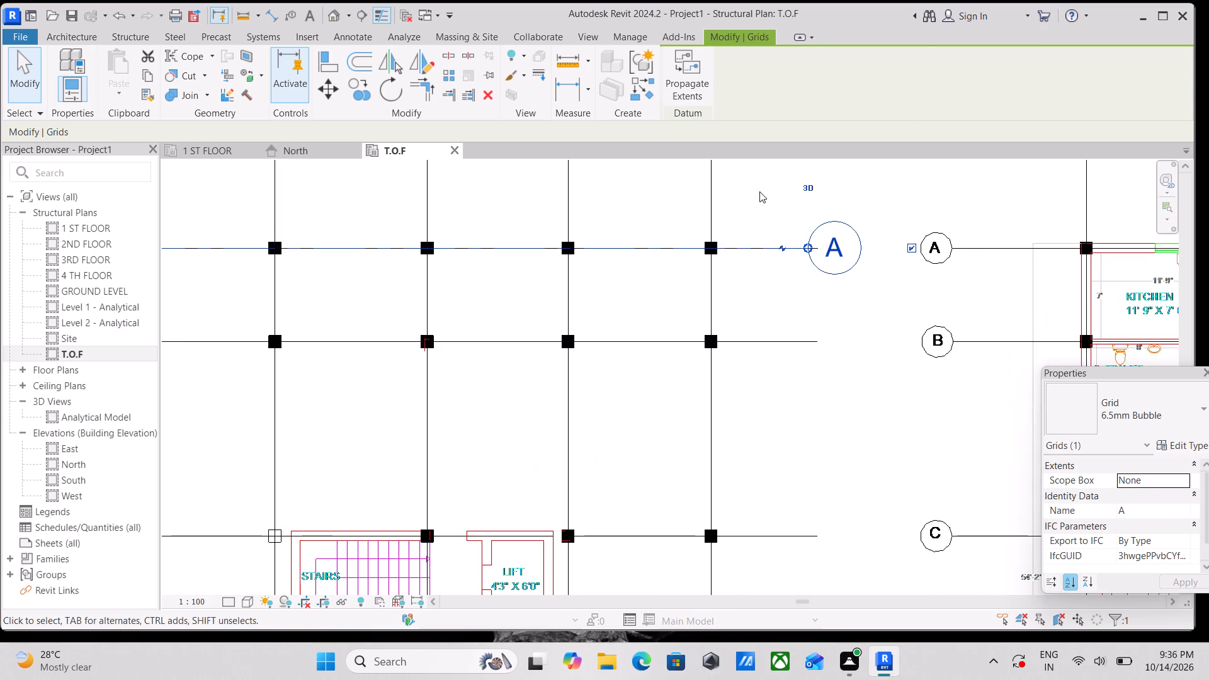
middle_drag(759, 191, 764, 256)
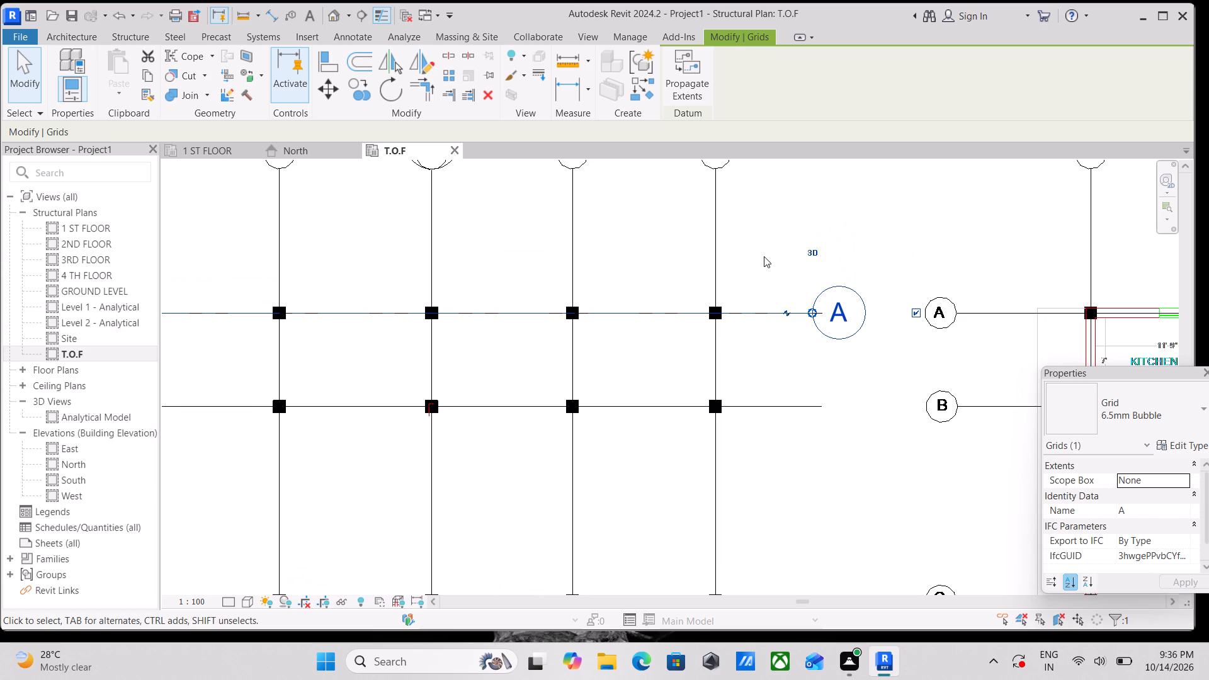
key(g)
key(r)
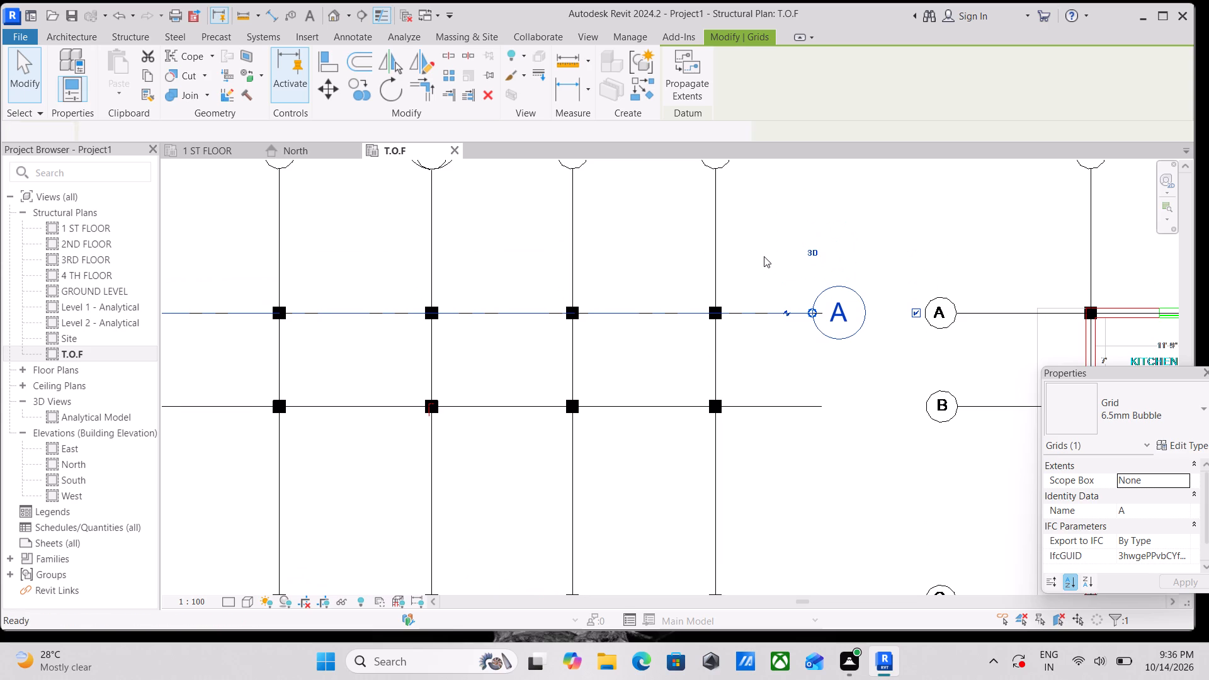
click(729, 56)
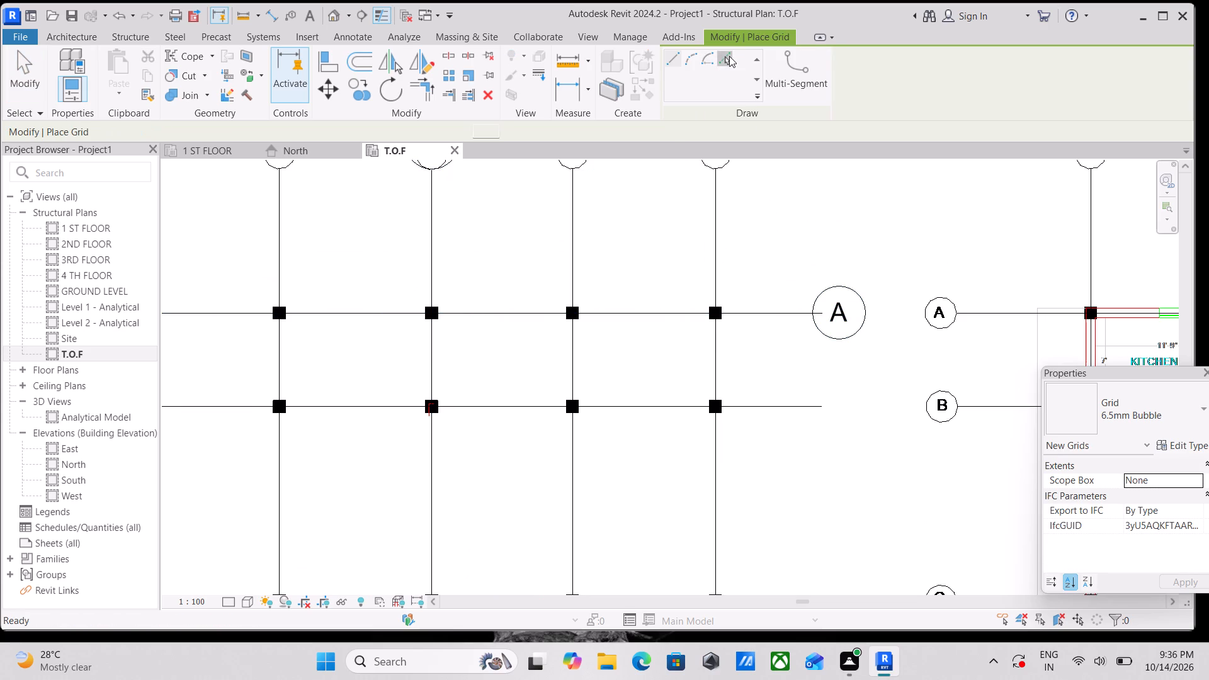
click(766, 410)
scroll(766, 409, down, 1)
middle_drag(766, 409, 744, 280)
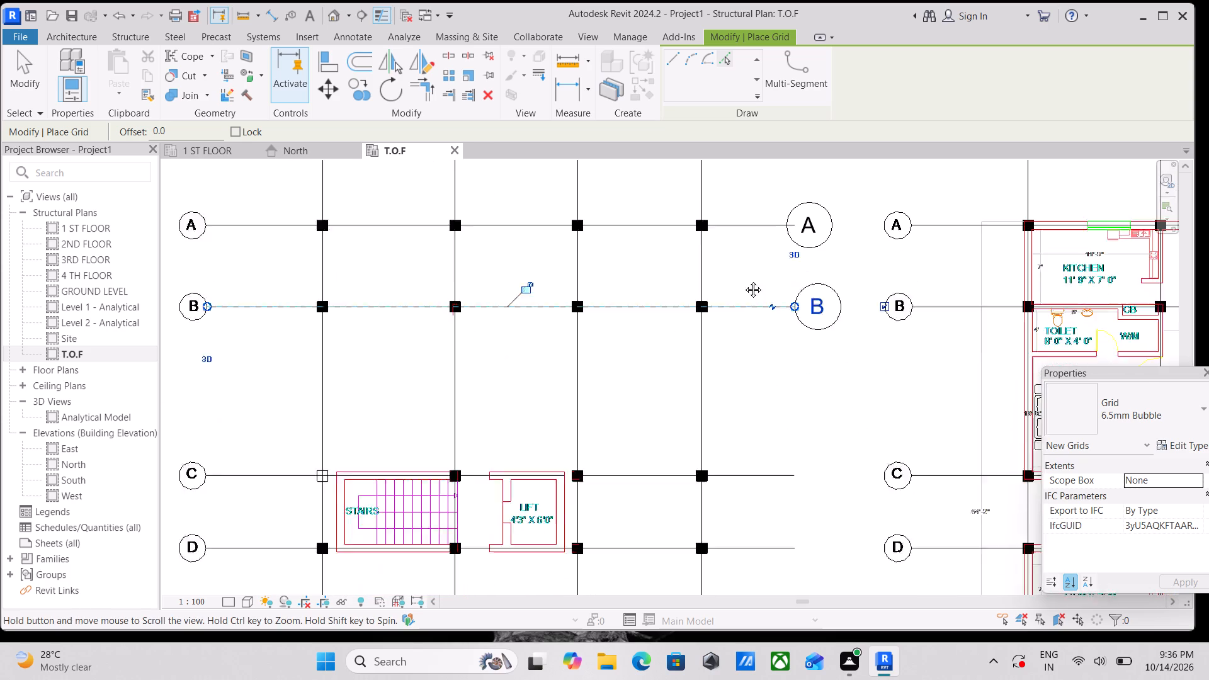
click(764, 446)
scroll(764, 447, down, 3)
middle_drag(765, 449, 760, 419)
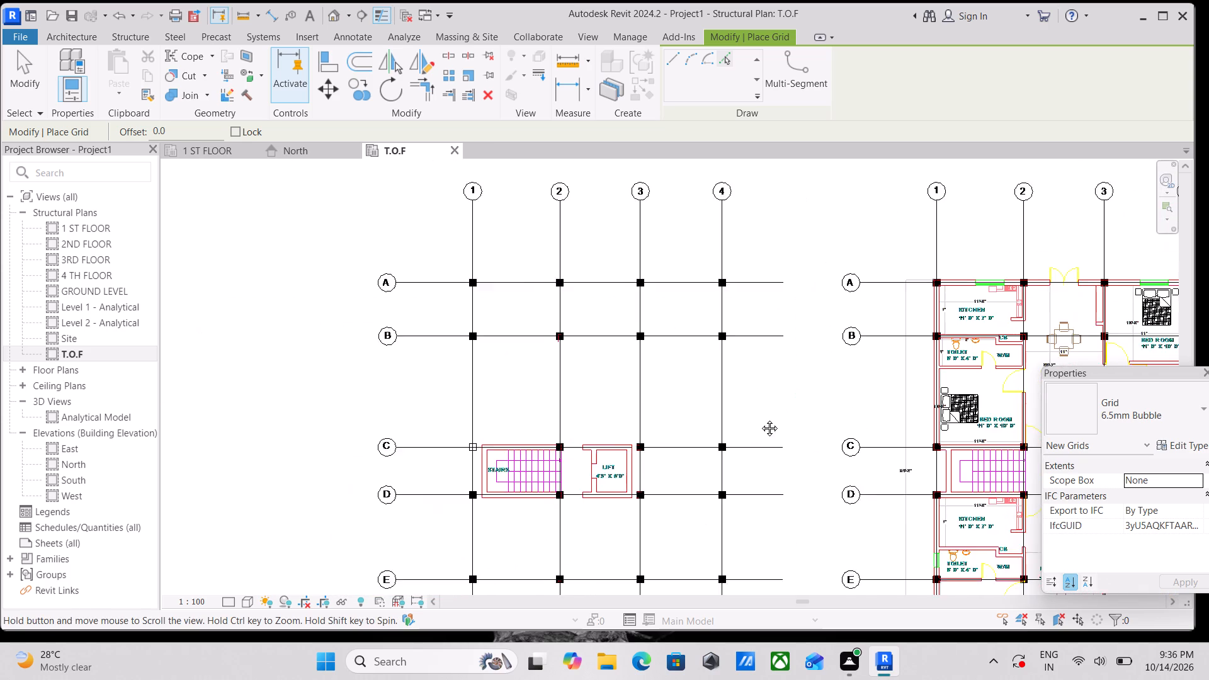
middle_drag(760, 419, 758, 303)
click(759, 353)
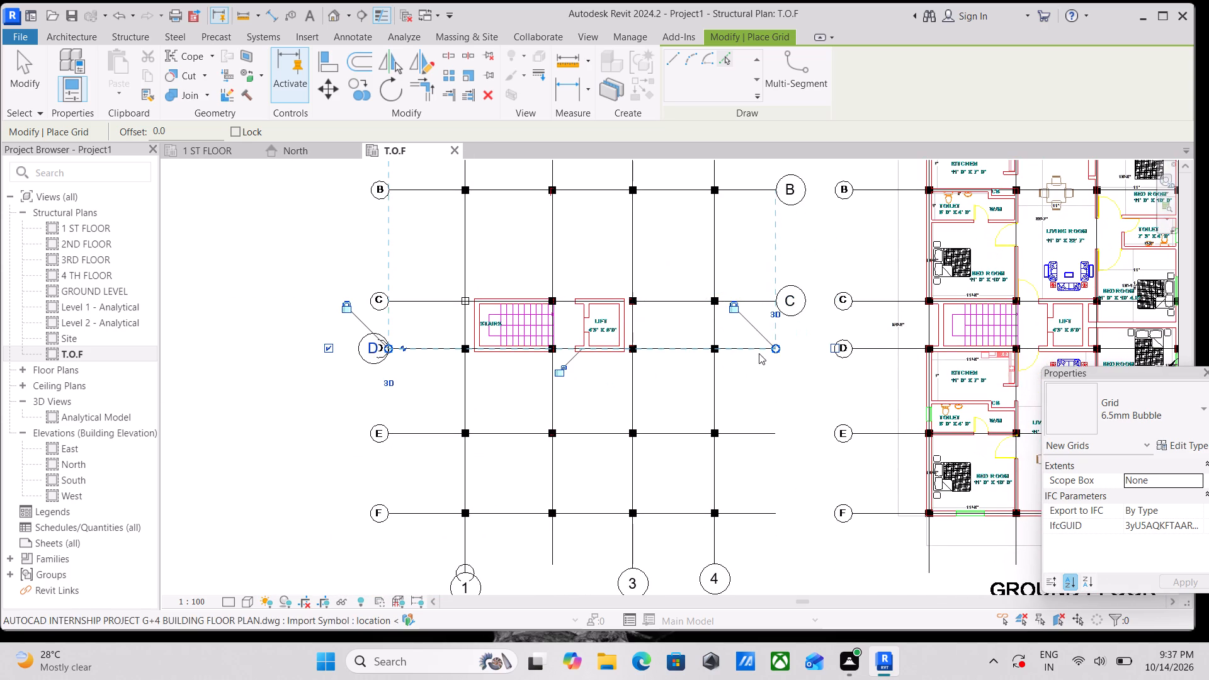
Place grids E and F by picking the cellar floor plan's last two horizontal CAD lines, ending the Grid command.
scroll(773, 368, down, 2)
middle_drag(773, 368, 769, 334)
scroll(769, 334, up, 1)
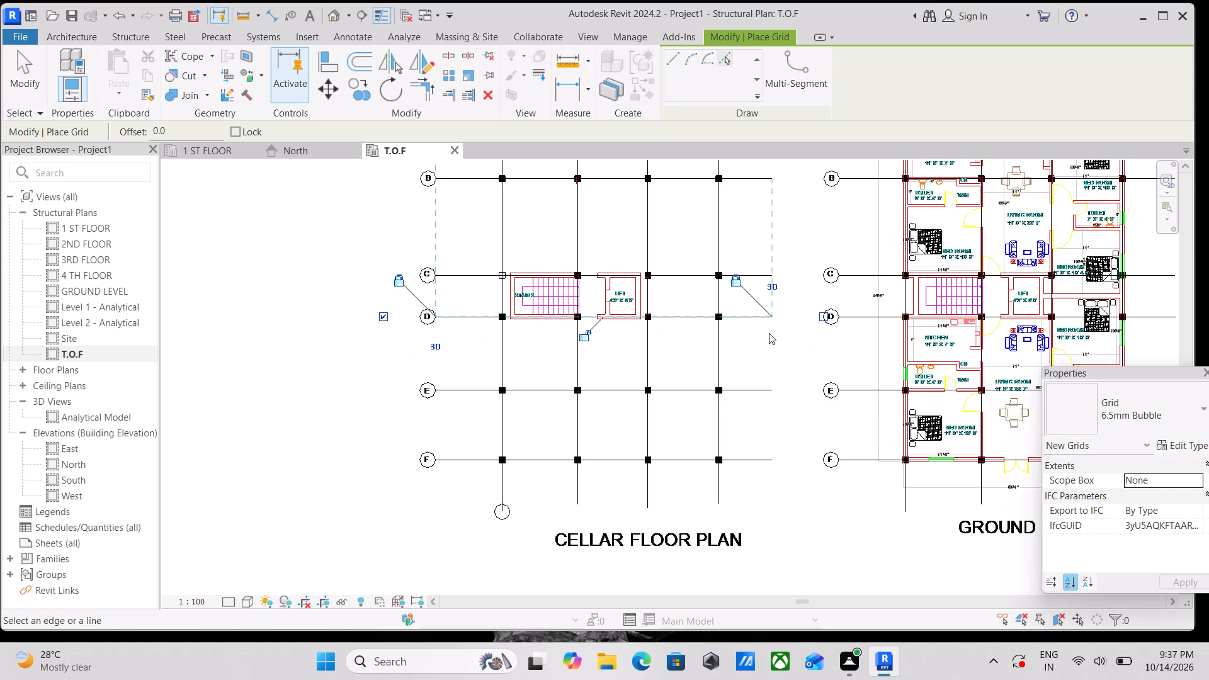
scroll(768, 332, up, 4)
click(740, 434)
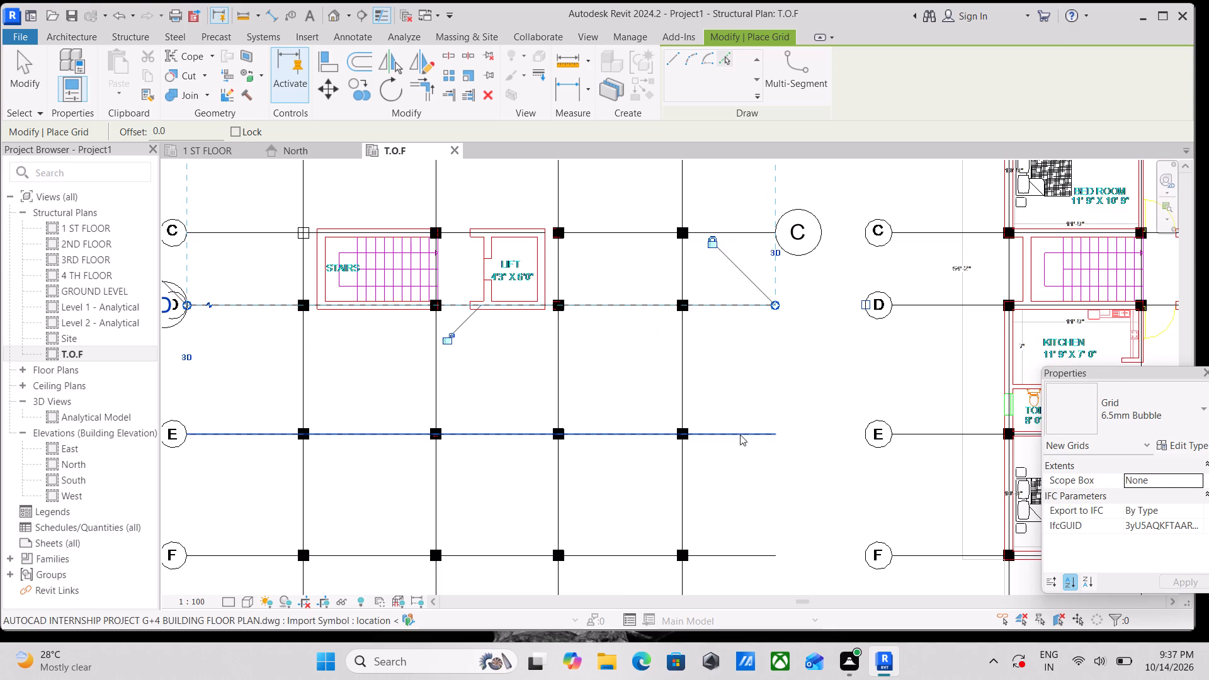
scroll(740, 434, down, 6)
middle_drag(736, 443, 737, 387)
scroll(734, 438, up, 5)
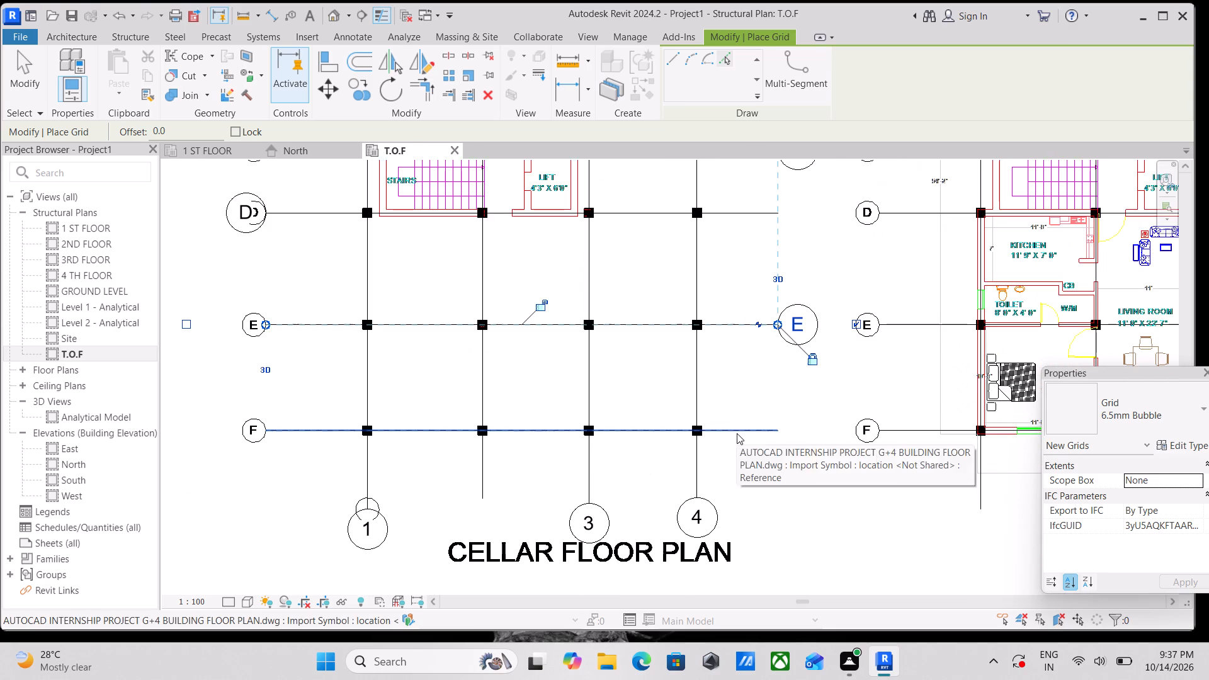
click(737, 433)
scroll(759, 427, down, 1)
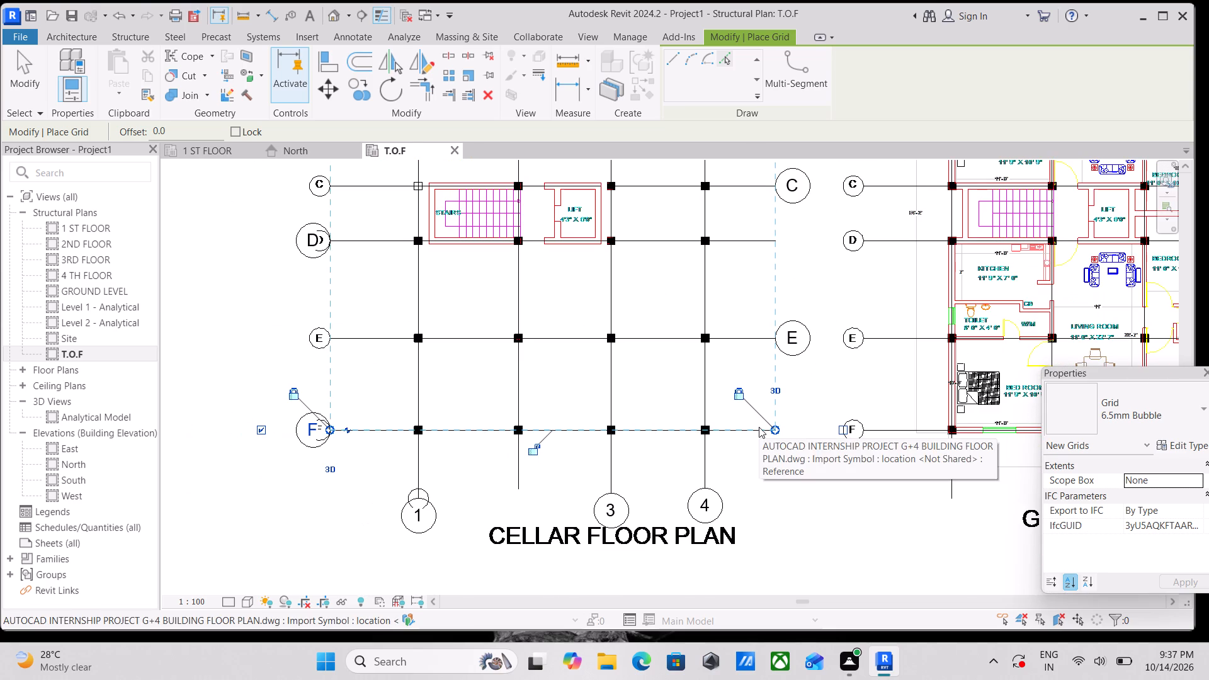
scroll(280, 349, down, 2)
middle_drag(280, 349, 283, 361)
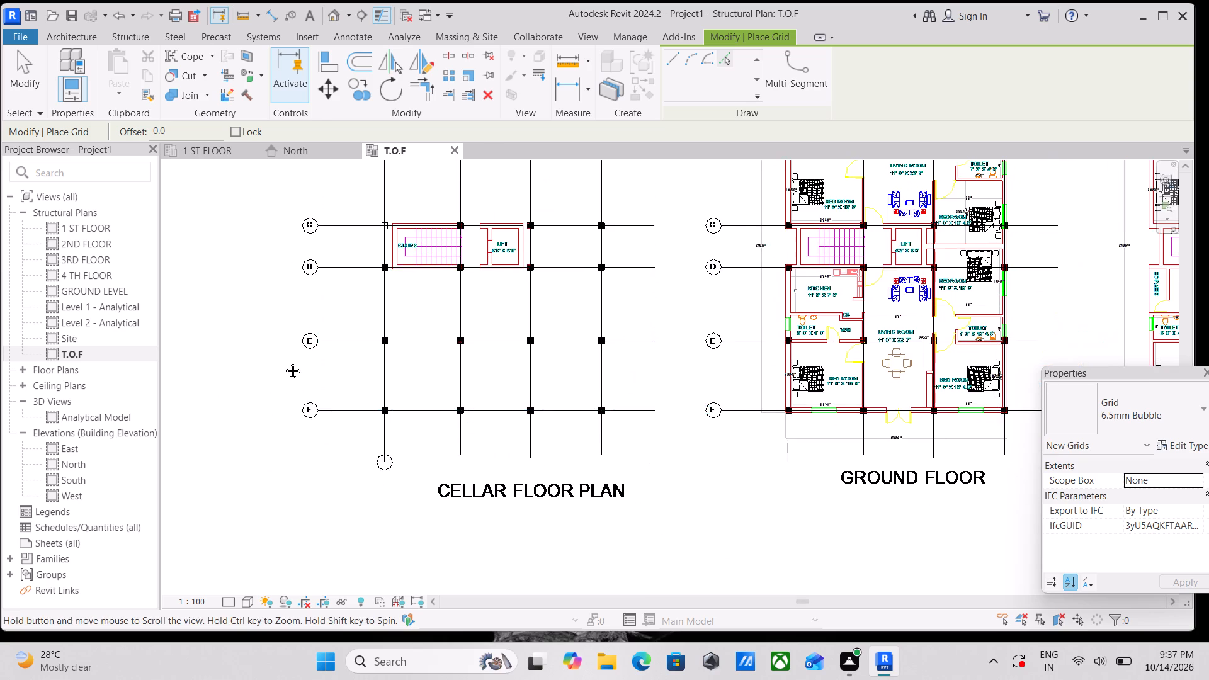
middle_drag(283, 361, 283, 365)
scroll(298, 287, up, 4)
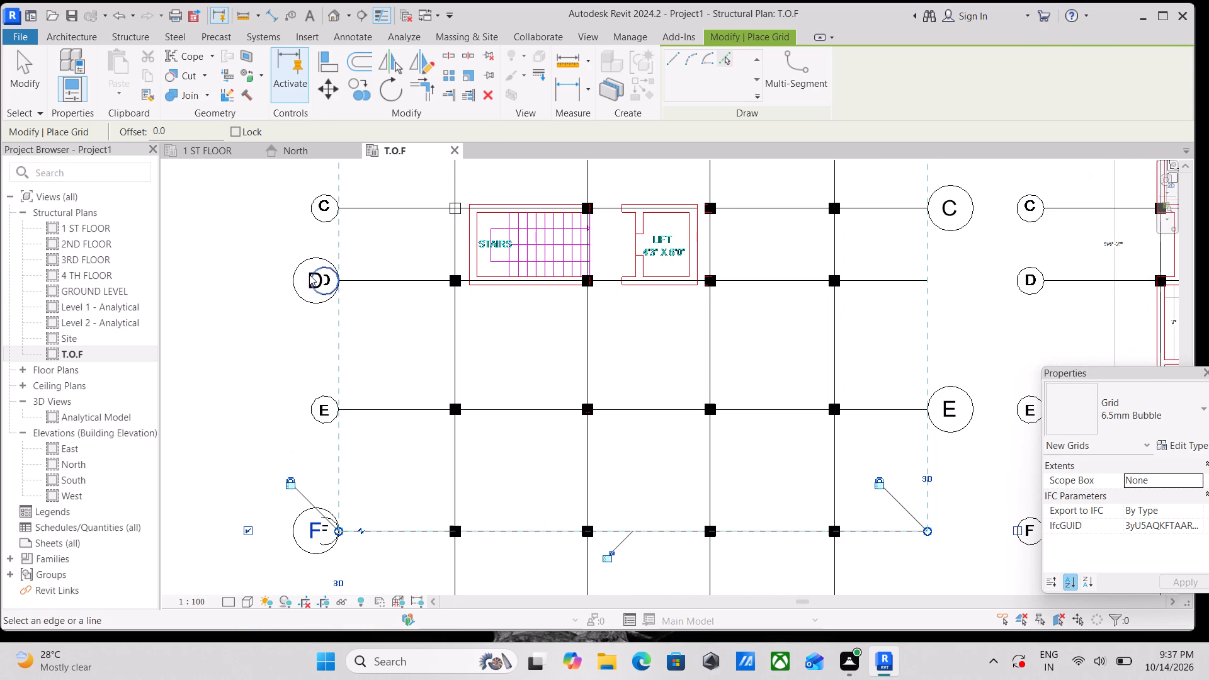
scroll(310, 329, down, 6)
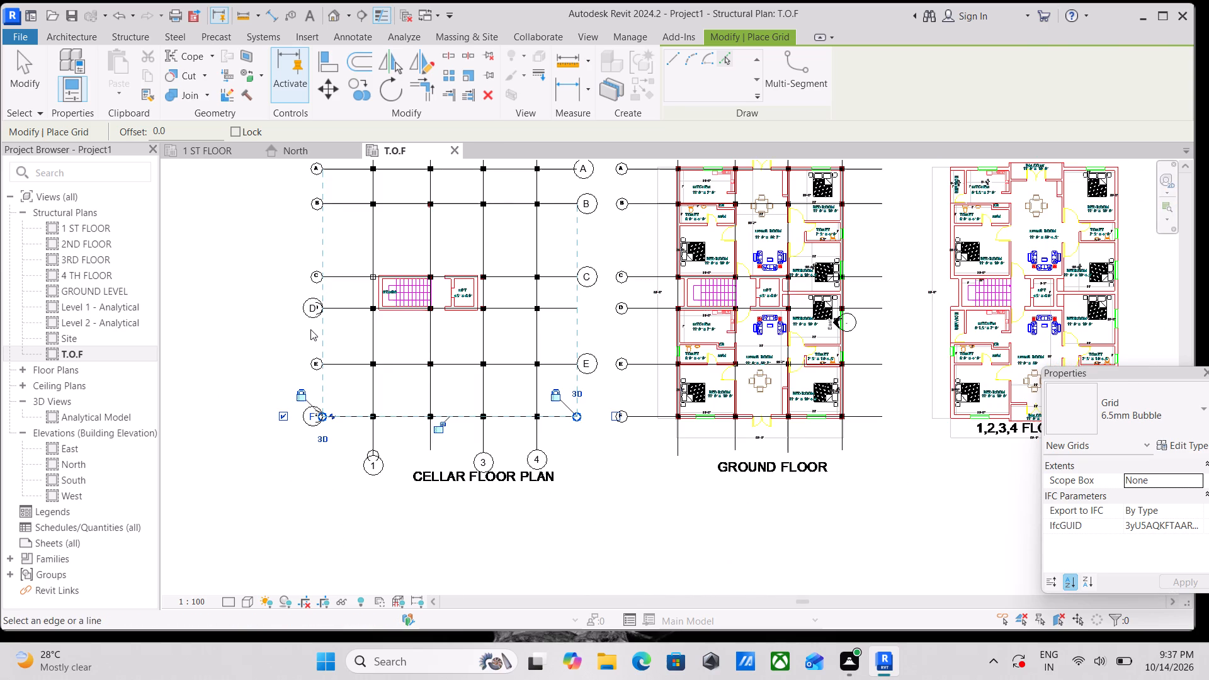
key(Escape)
key(Escape)
Select the CAD floor plan drawing and look over its floor plans and elevations beside the cellar plan's grids.
scroll(917, 473, up, 3)
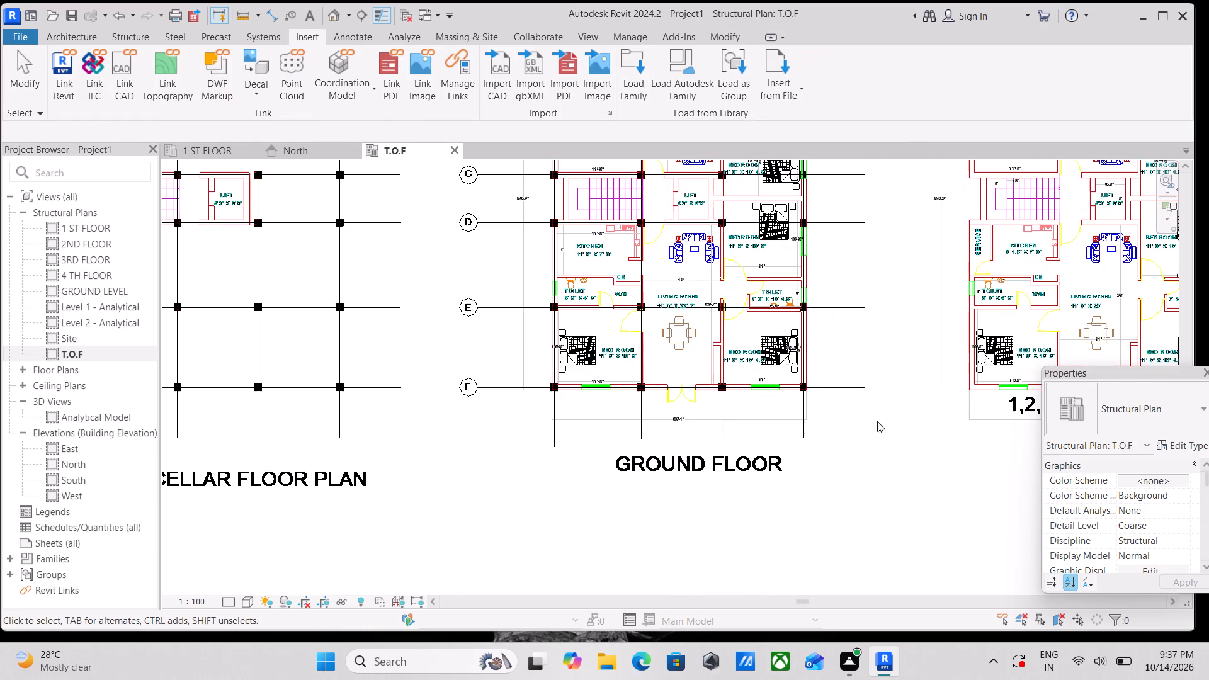
click(805, 368)
scroll(805, 368, down, 5)
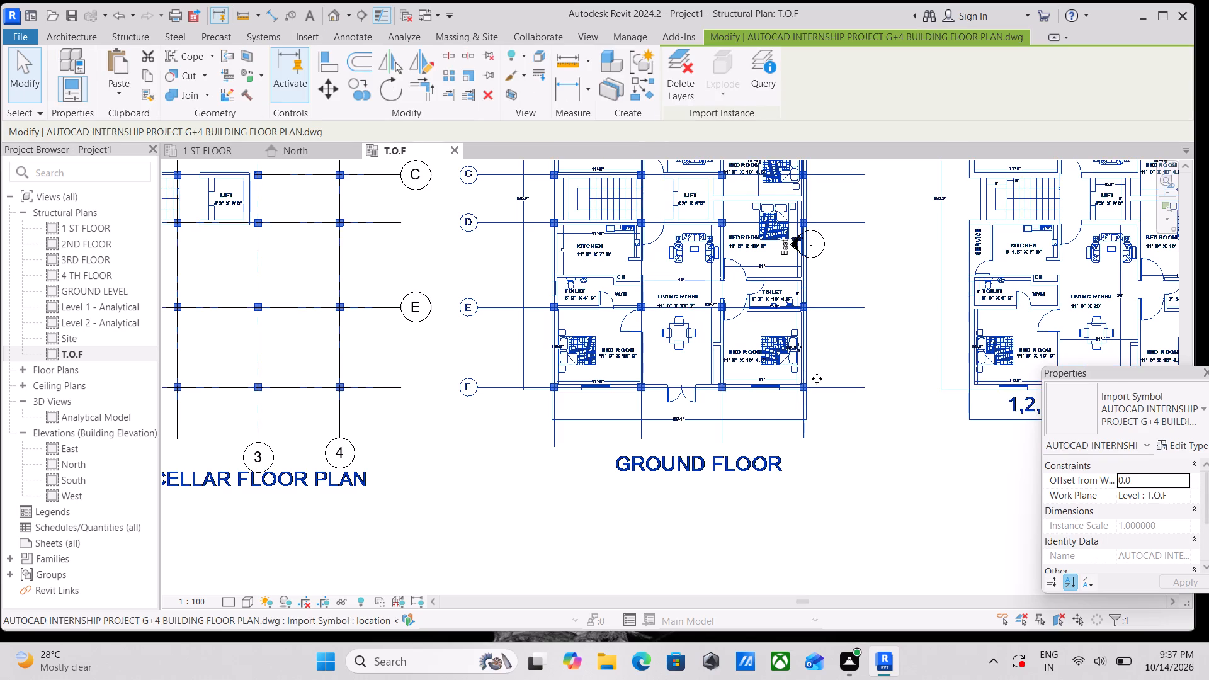
scroll(819, 379, down, 5)
middle_drag(831, 378, 776, 381)
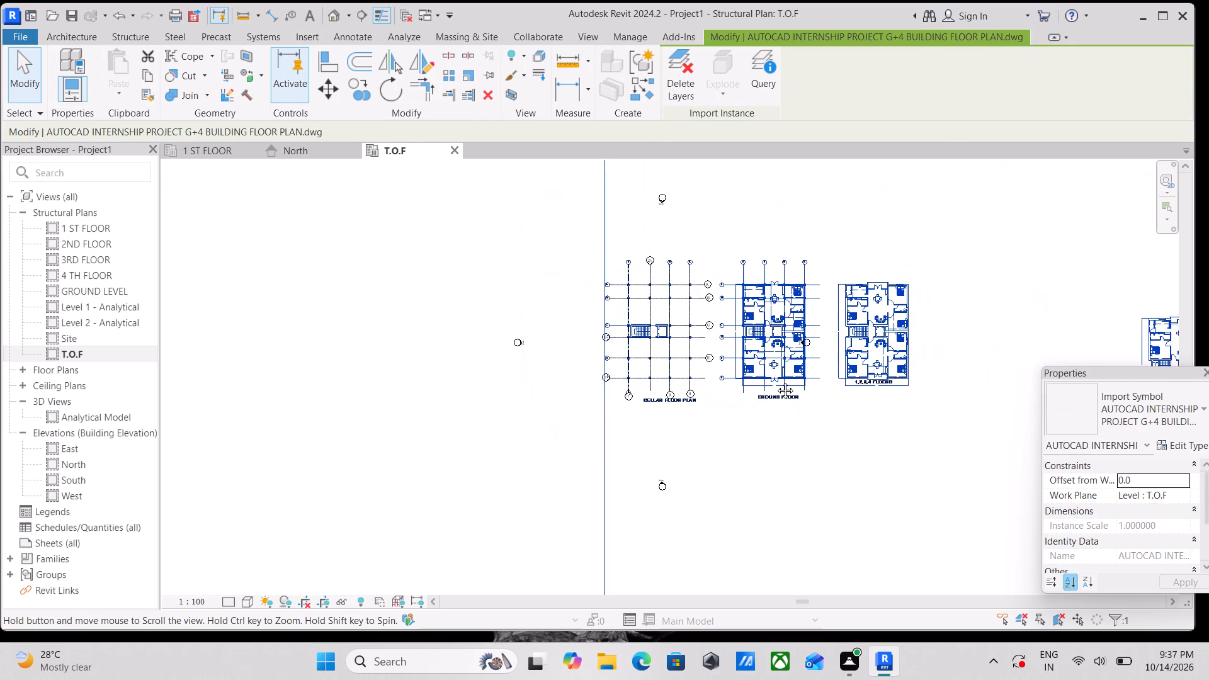
middle_drag(776, 381, 705, 383)
scroll(875, 349, up, 4)
scroll(875, 349, down, 5)
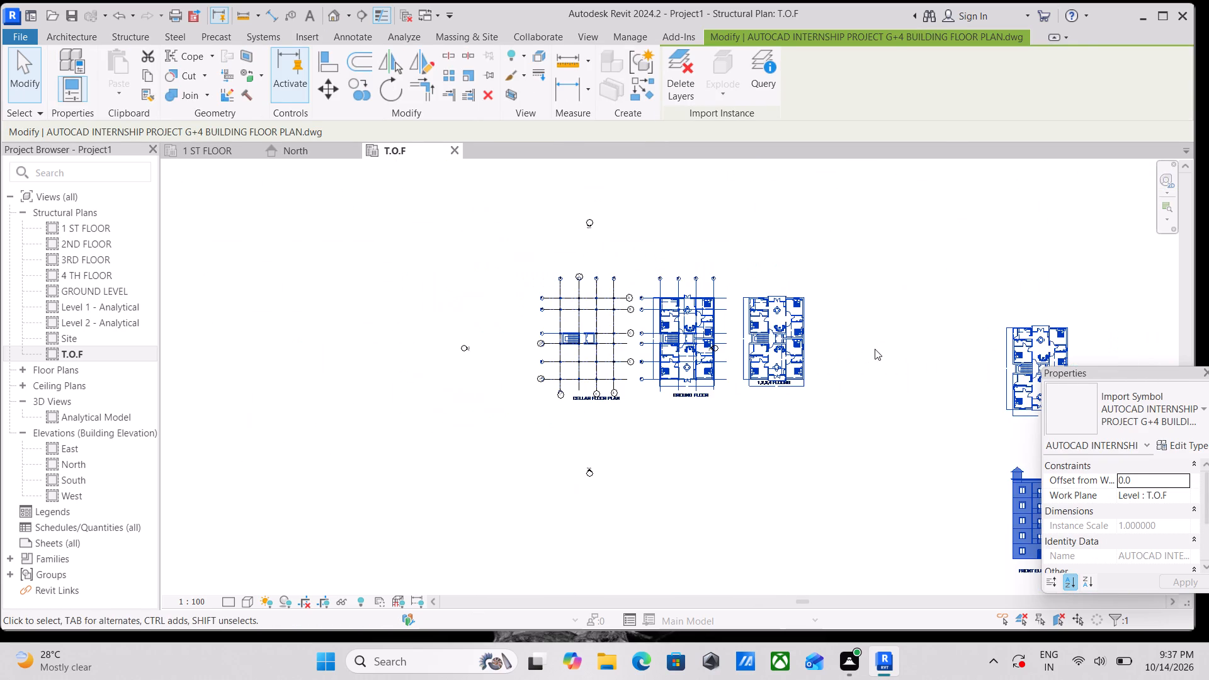
middle_drag(875, 349, 673, 362)
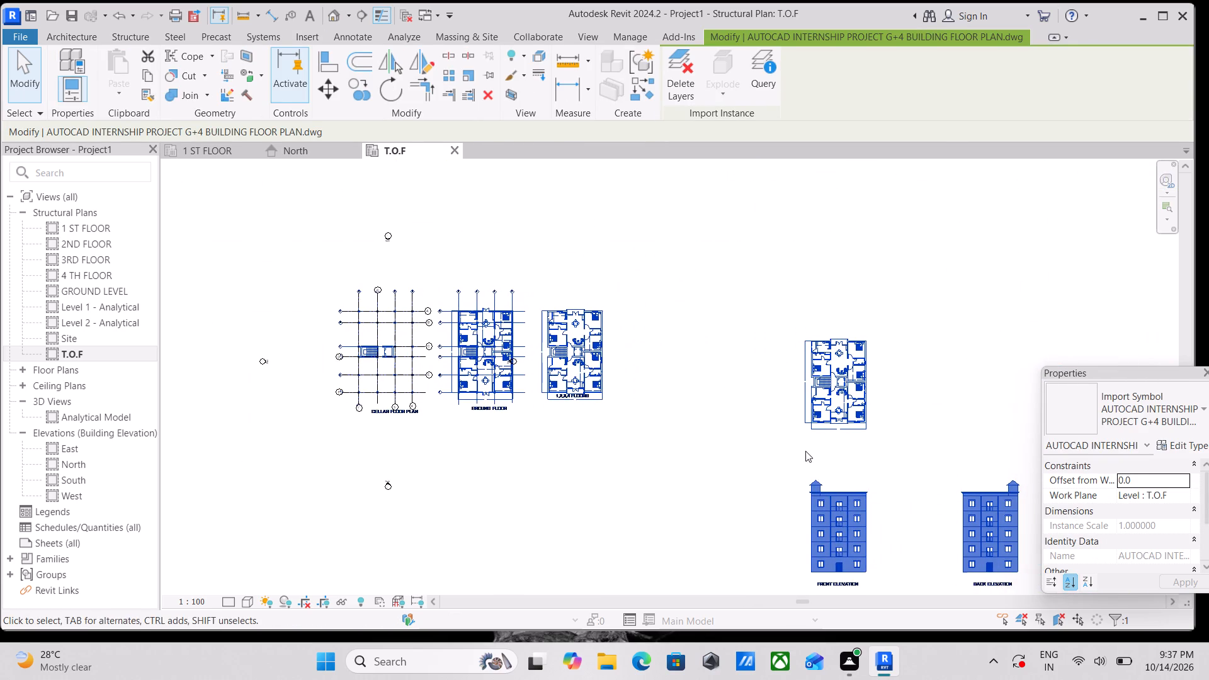
scroll(814, 503, up, 4)
scroll(616, 426, down, 5)
middle_drag(589, 389, 601, 397)
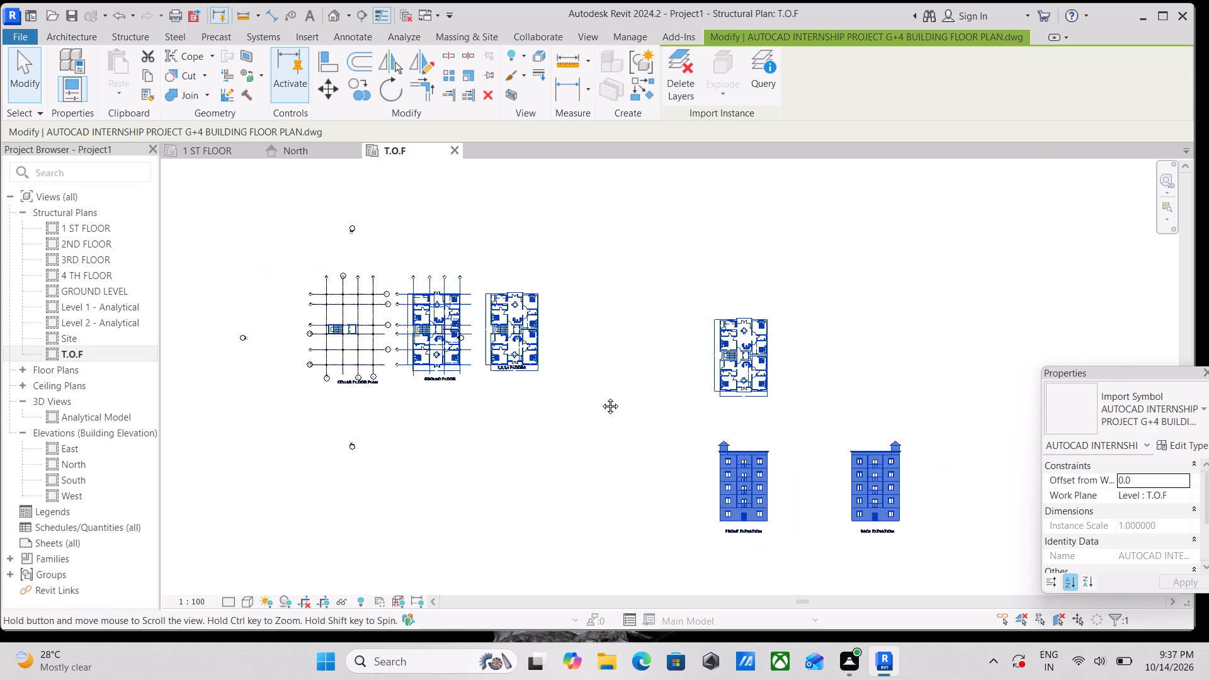
middle_drag(601, 397, 730, 462)
scroll(540, 385, up, 2)
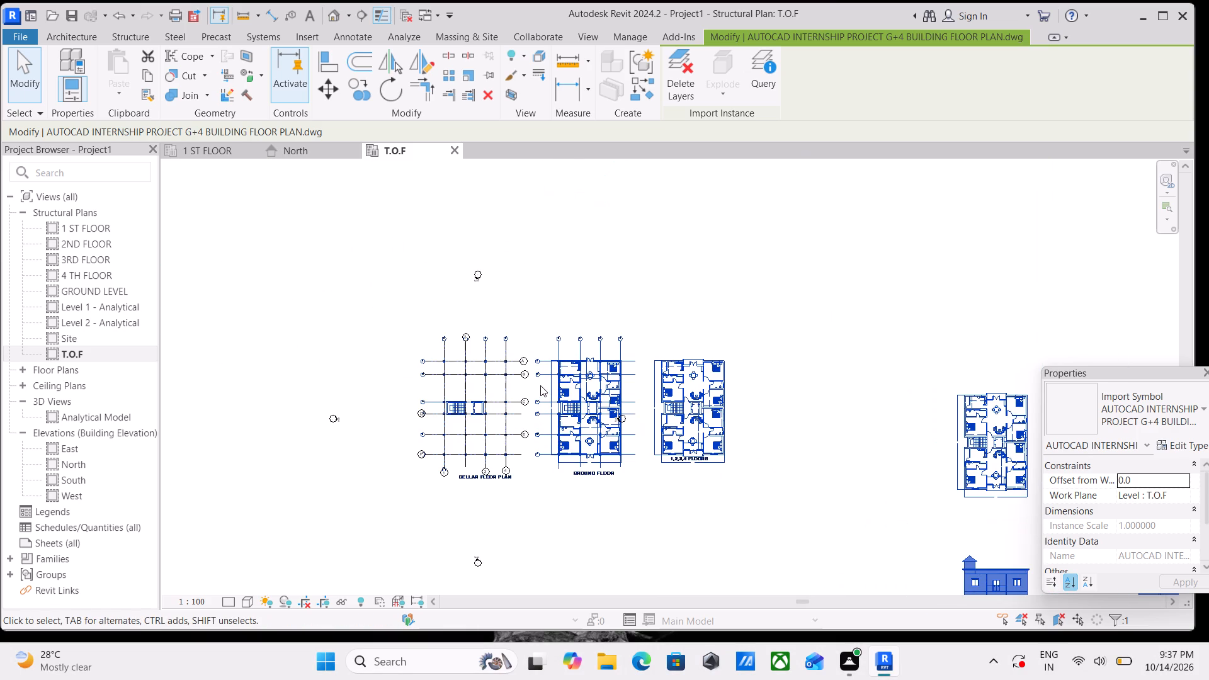
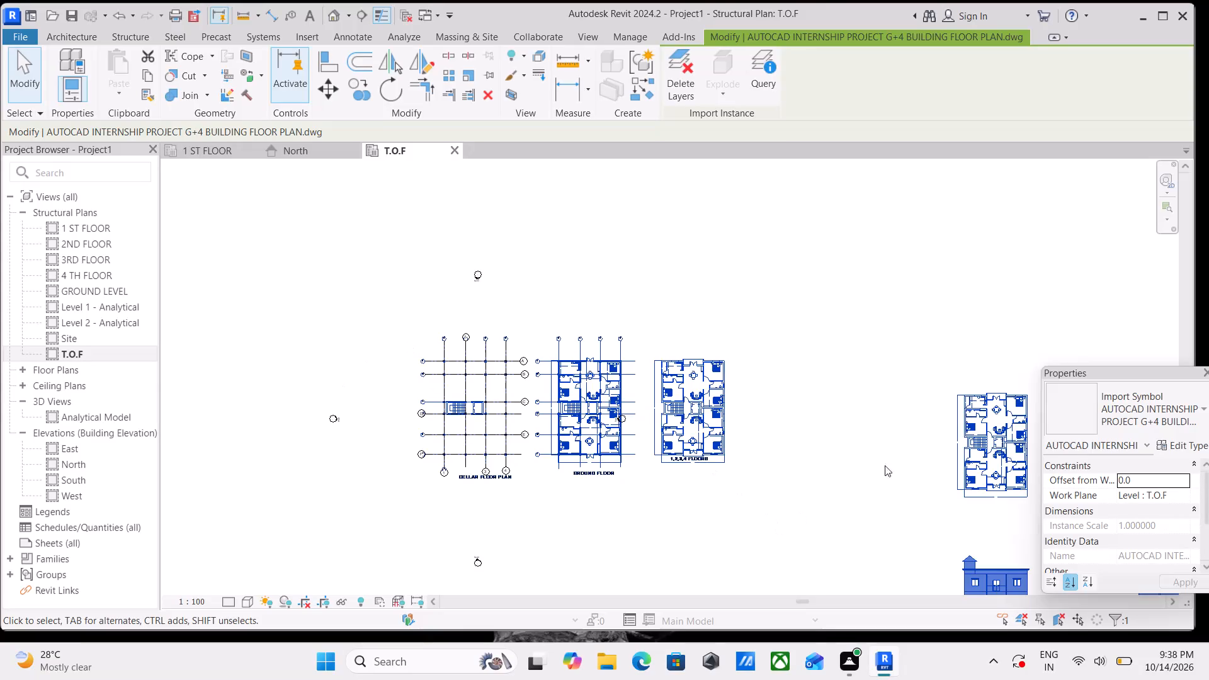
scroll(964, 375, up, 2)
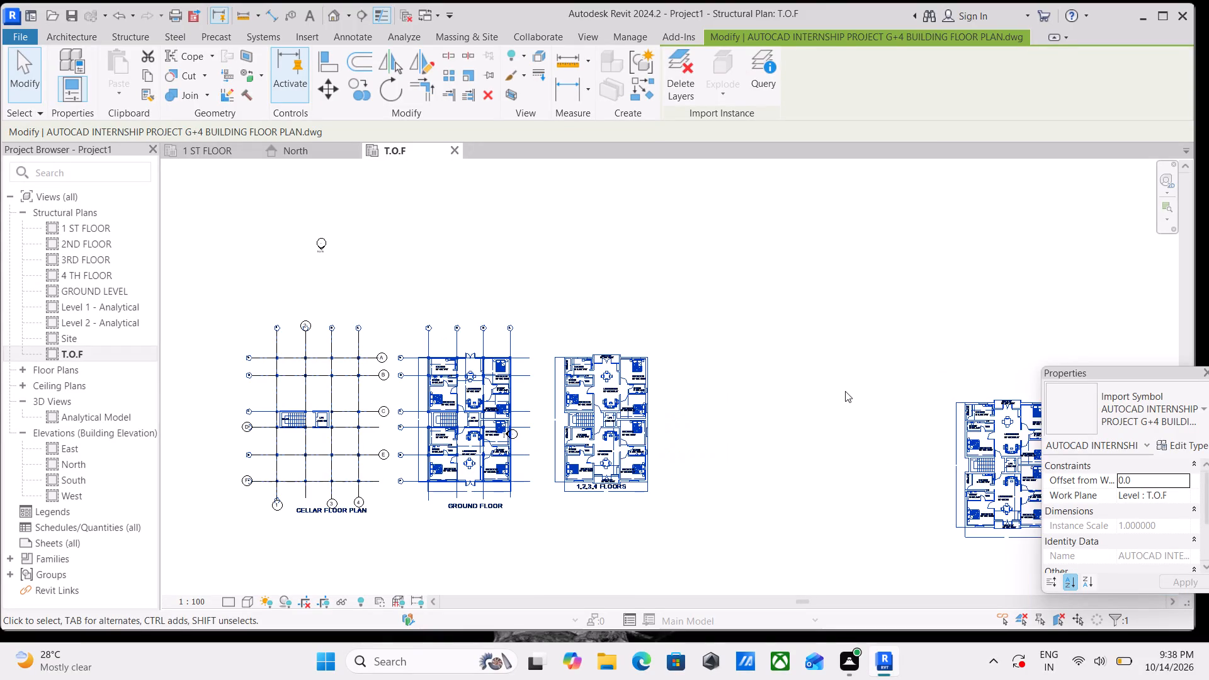
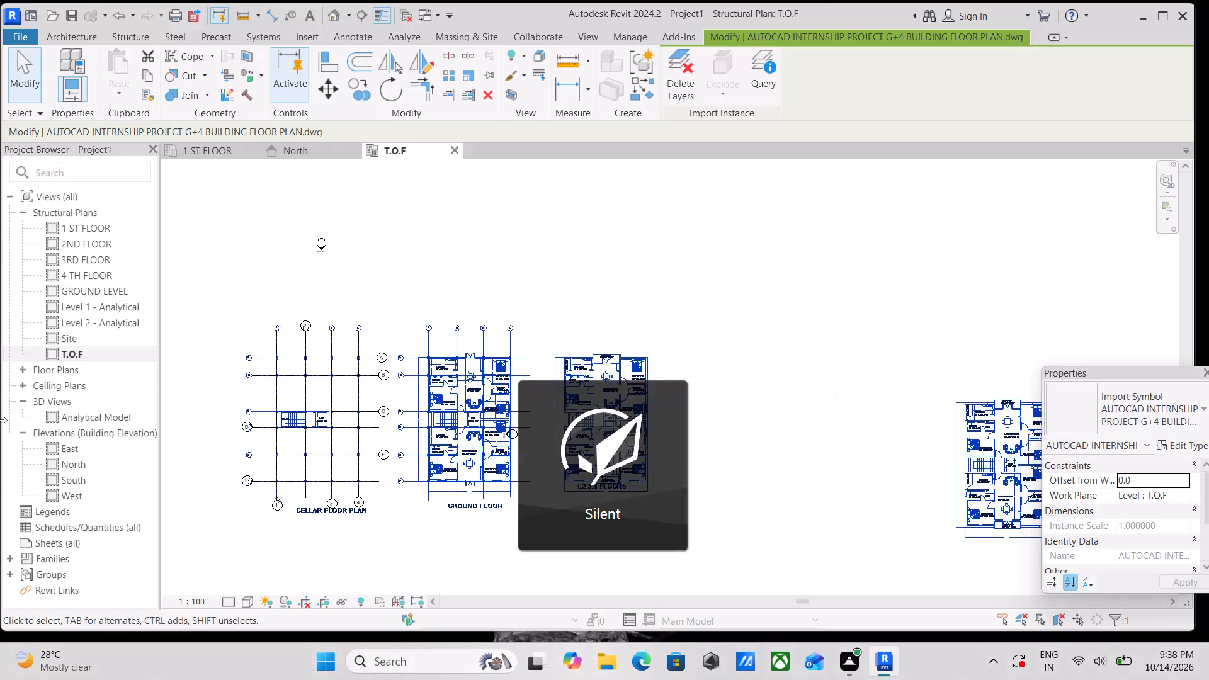
Examine the floor plans and elevations in the imported CAD drawing around the modelled grids.
scroll(473, 139, up, 4)
scroll(339, 394, up, 4)
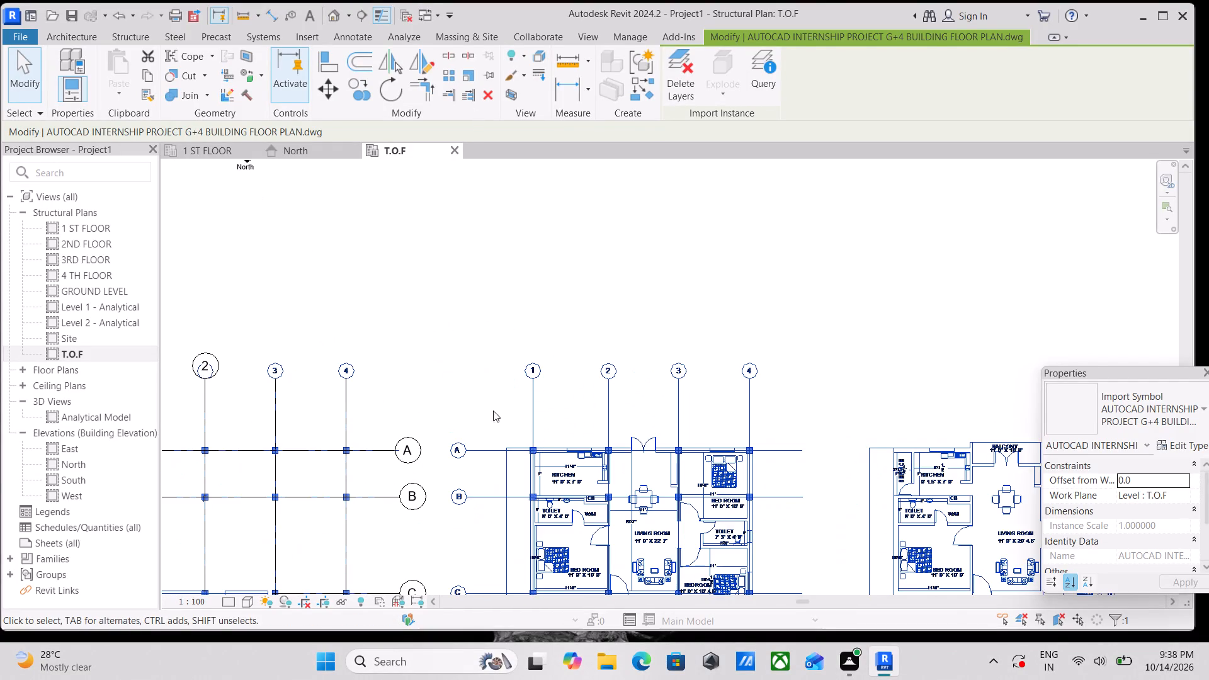
scroll(724, 363, down, 6)
scroll(781, 271, down, 9)
middle_drag(780, 269, 620, 360)
scroll(619, 360, up, 4)
key(Escape)
scroll(667, 451, up, 3)
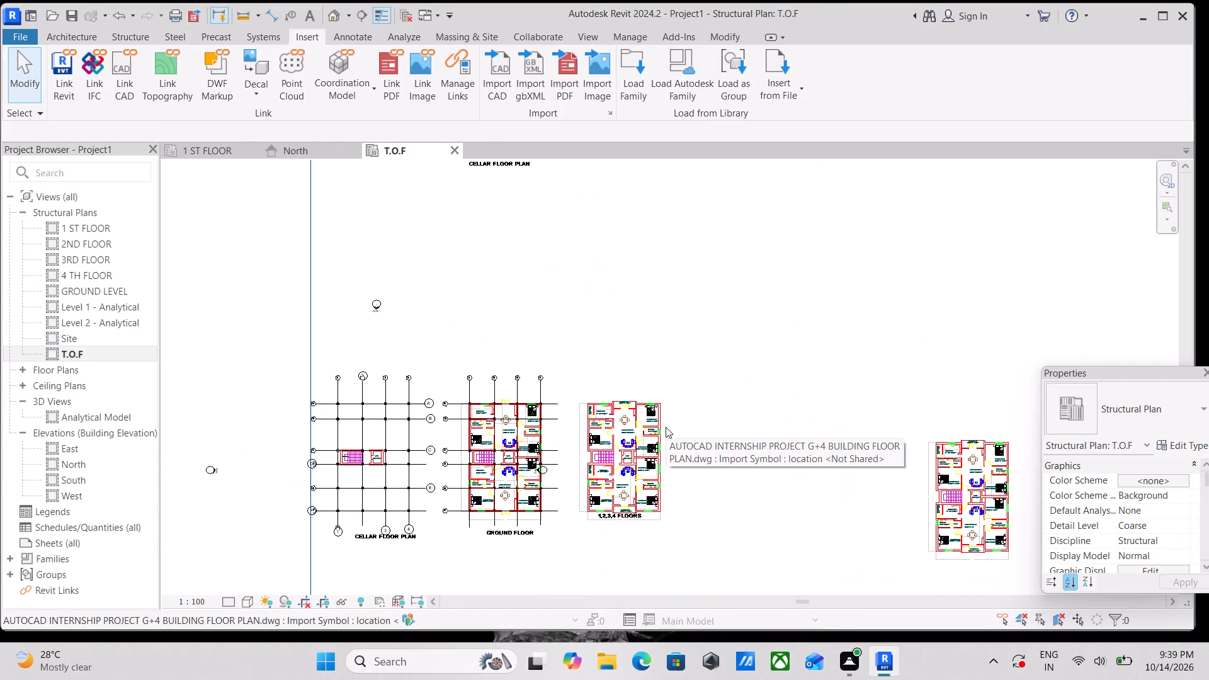
drag(664, 427, 659, 426)
scroll(760, 395, down, 7)
middle_drag(784, 371, 635, 395)
scroll(614, 392, up, 2)
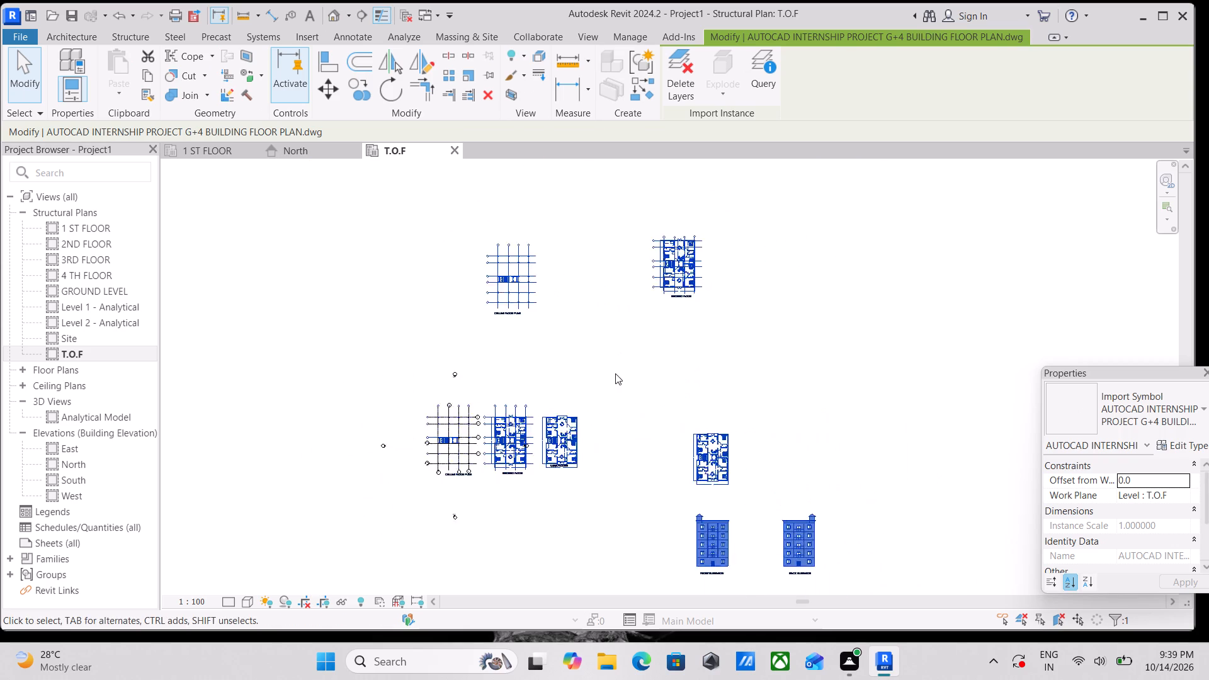
scroll(615, 373, up, 1)
scroll(618, 374, down, 4)
middle_drag(618, 374, 615, 257)
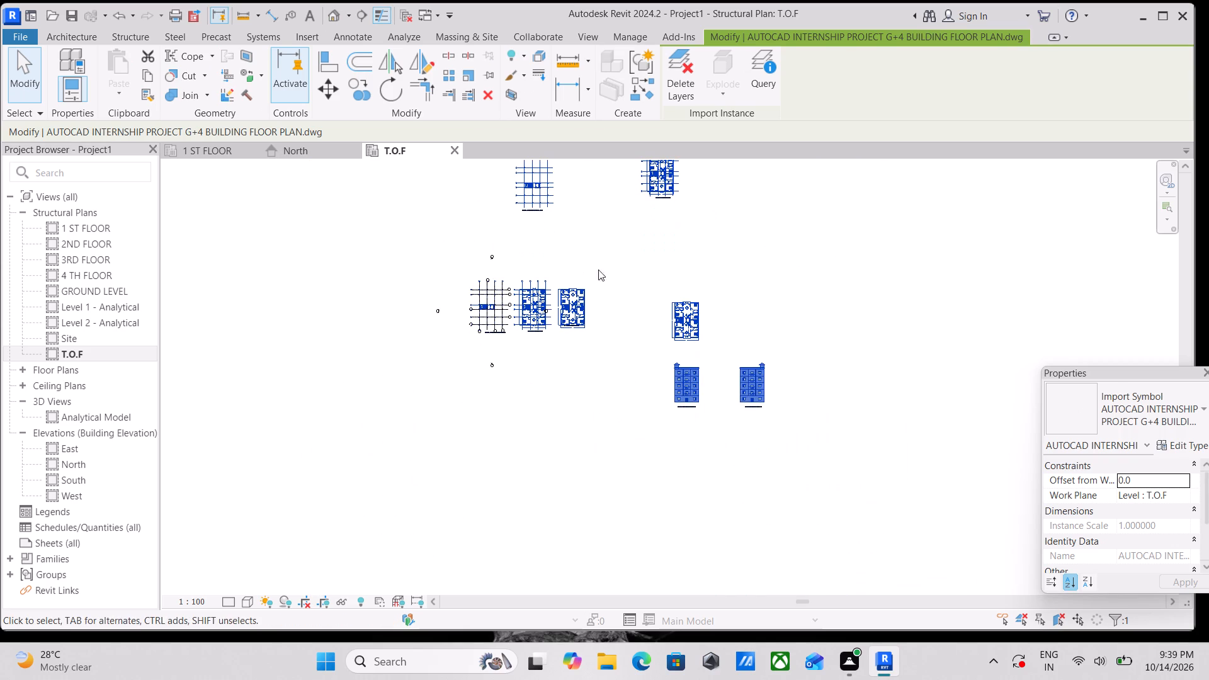
scroll(603, 284, up, 3)
scroll(521, 230, down, 1)
middle_drag(524, 234, 550, 382)
scroll(501, 405, up, 3)
scroll(553, 460, up, 3)
scroll(645, 352, down, 2)
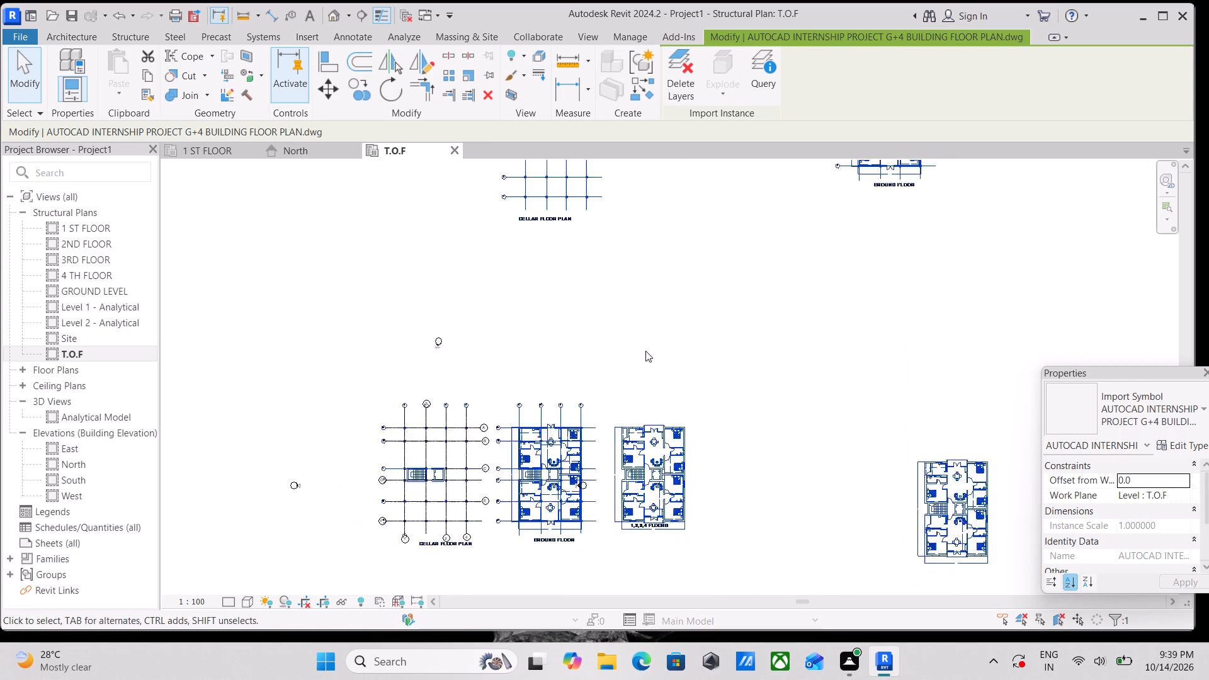
scroll(645, 351, down, 4)
middle_drag(645, 350, 635, 365)
scroll(635, 365, up, 1)
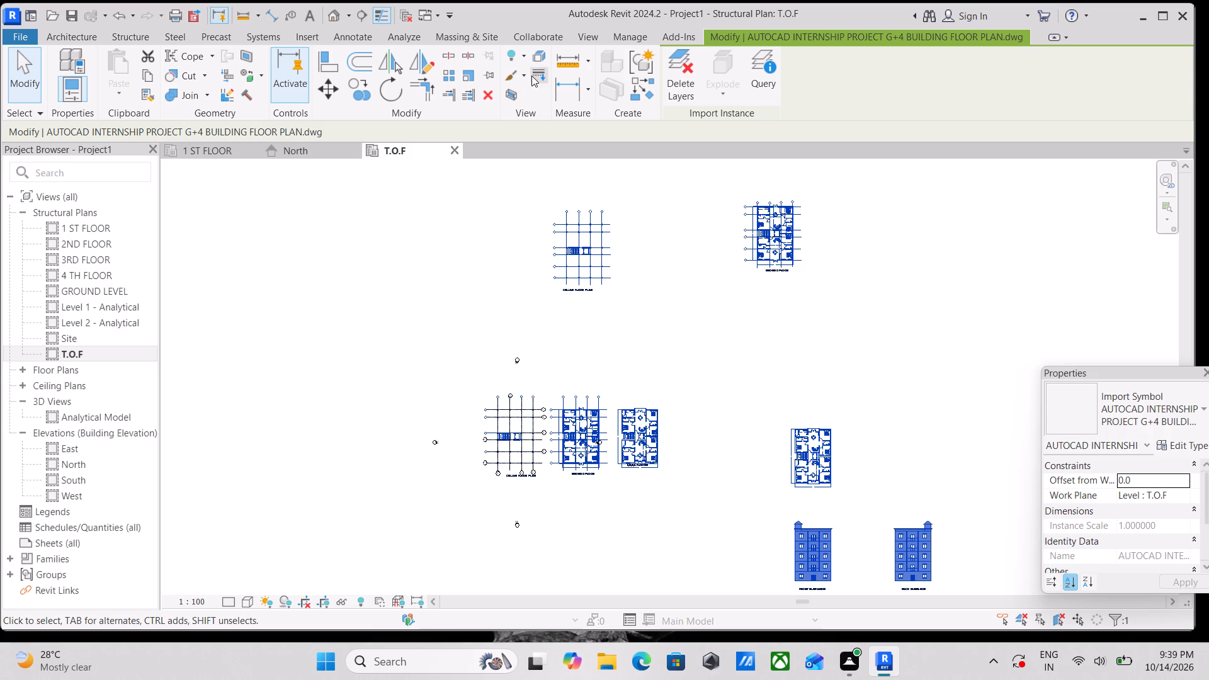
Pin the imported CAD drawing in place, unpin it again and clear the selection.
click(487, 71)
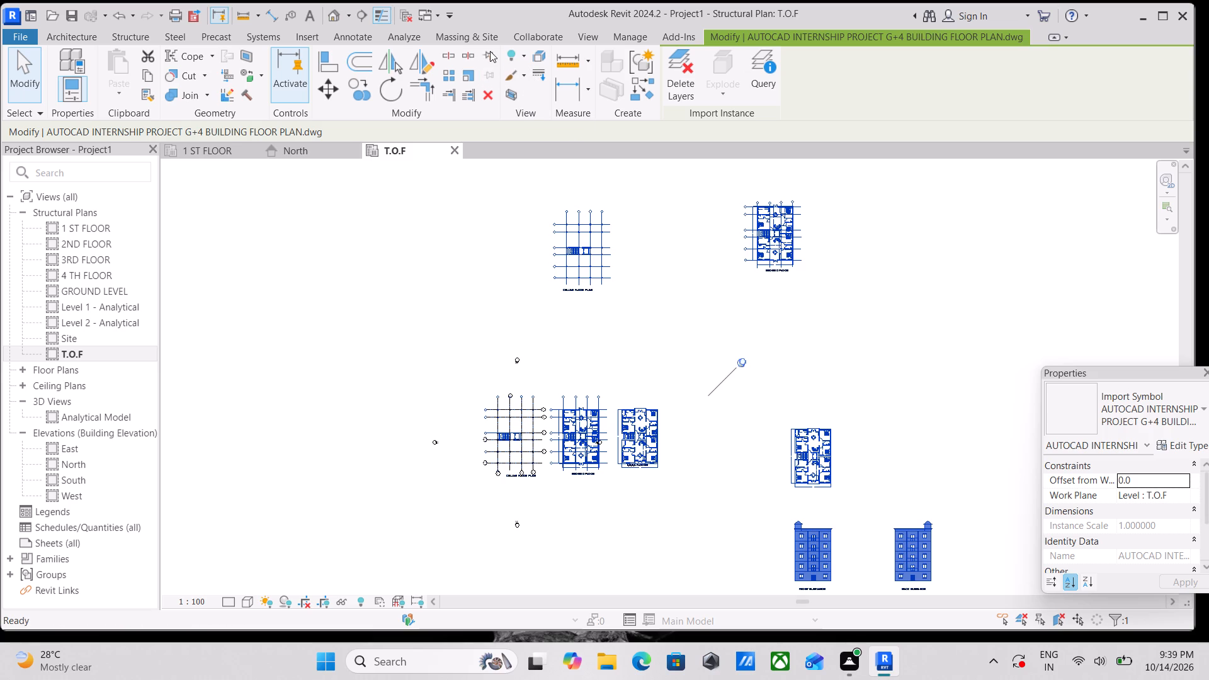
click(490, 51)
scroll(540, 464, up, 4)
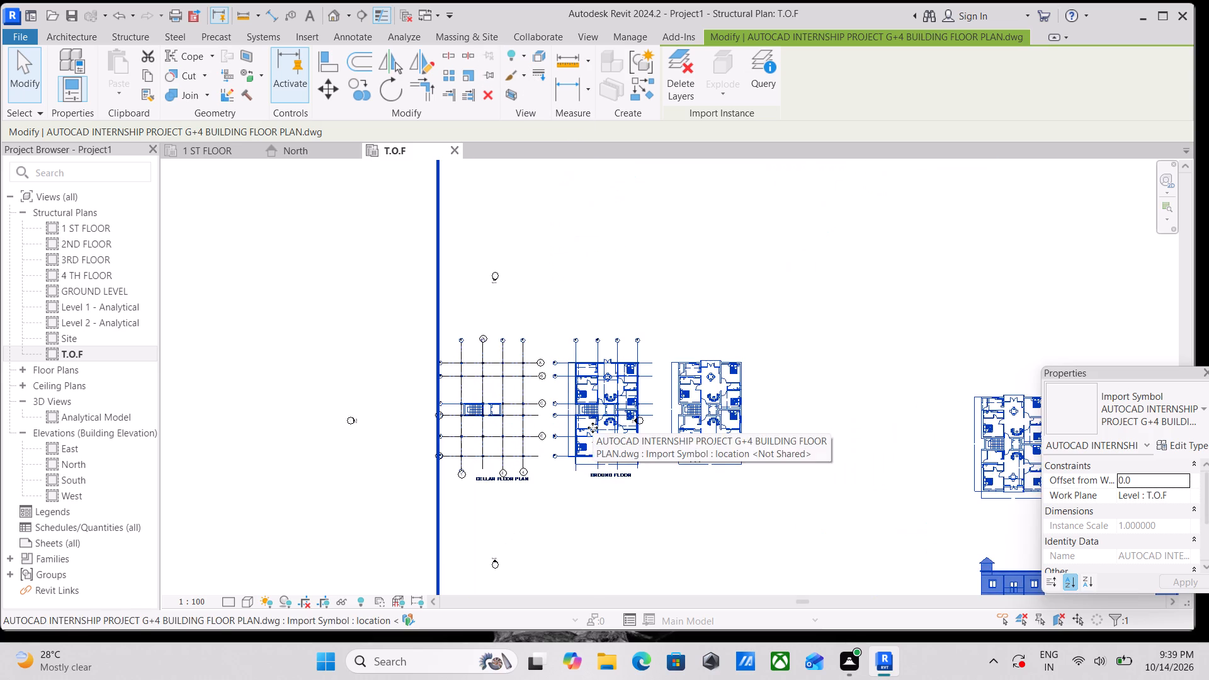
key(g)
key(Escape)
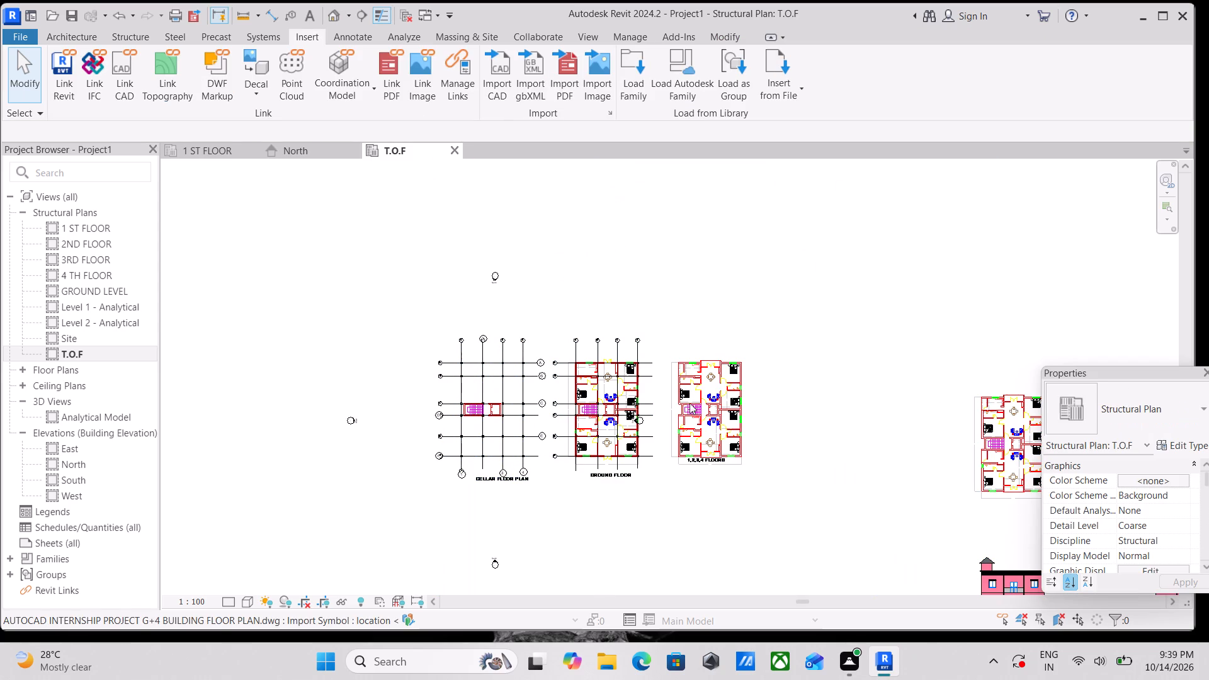
Temporarily hide the imported CAD drawing in the T.O.F plan so only the model grids show.
click(747, 372)
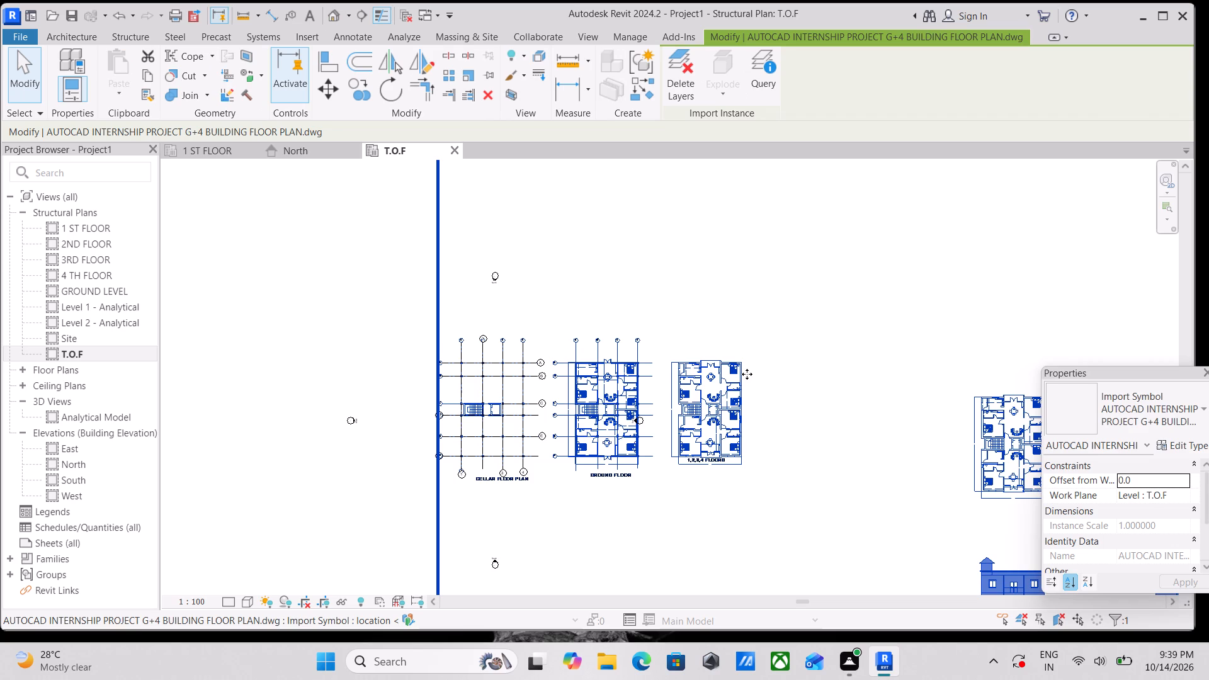
text(HH)
Extend the short end of grid C past grids 2 and 1, roughly level with the other lettered grids' ends.
scroll(467, 403, up, 3)
scroll(534, 405, up, 3)
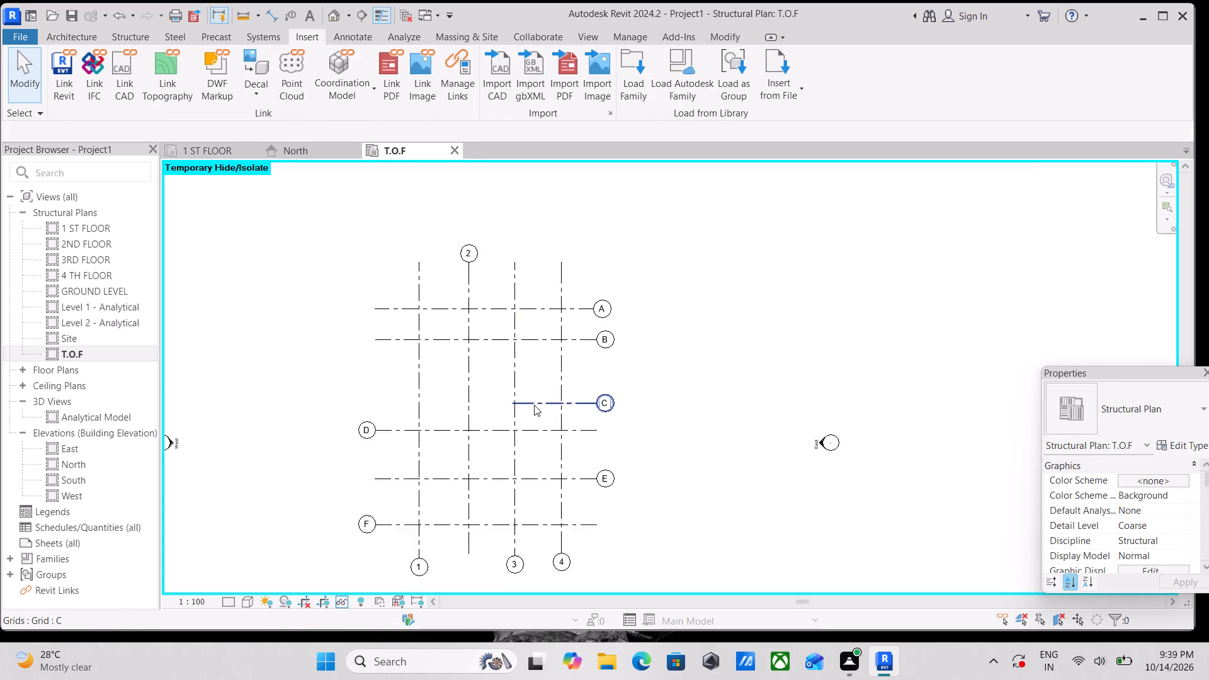
scroll(534, 405, up, 1)
scroll(534, 404, down, 1)
scroll(487, 401, up, 4)
click(554, 402)
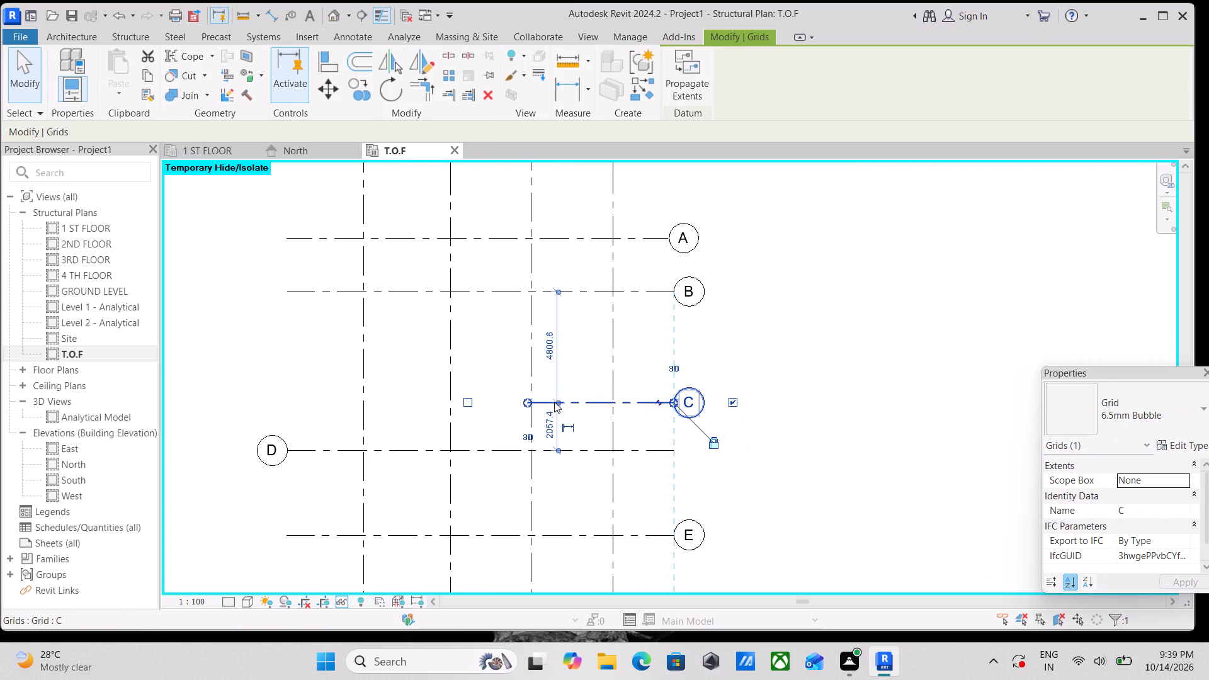
drag(526, 402, 479, 405)
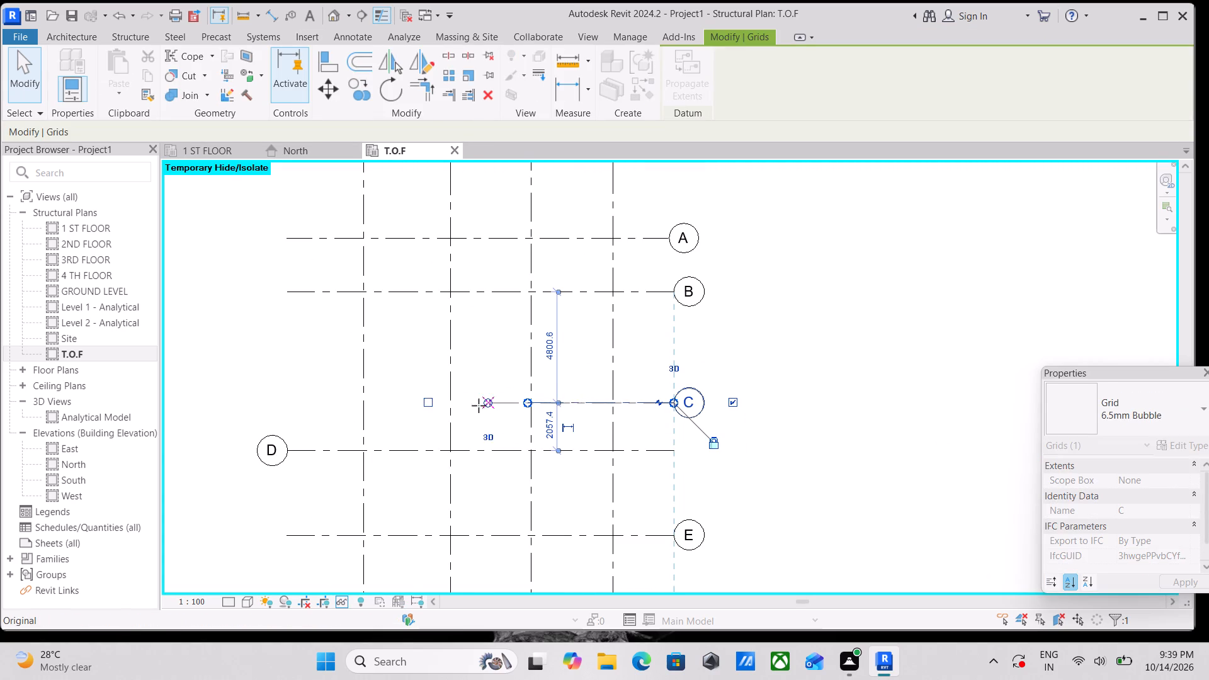
drag(479, 405, 279, 415)
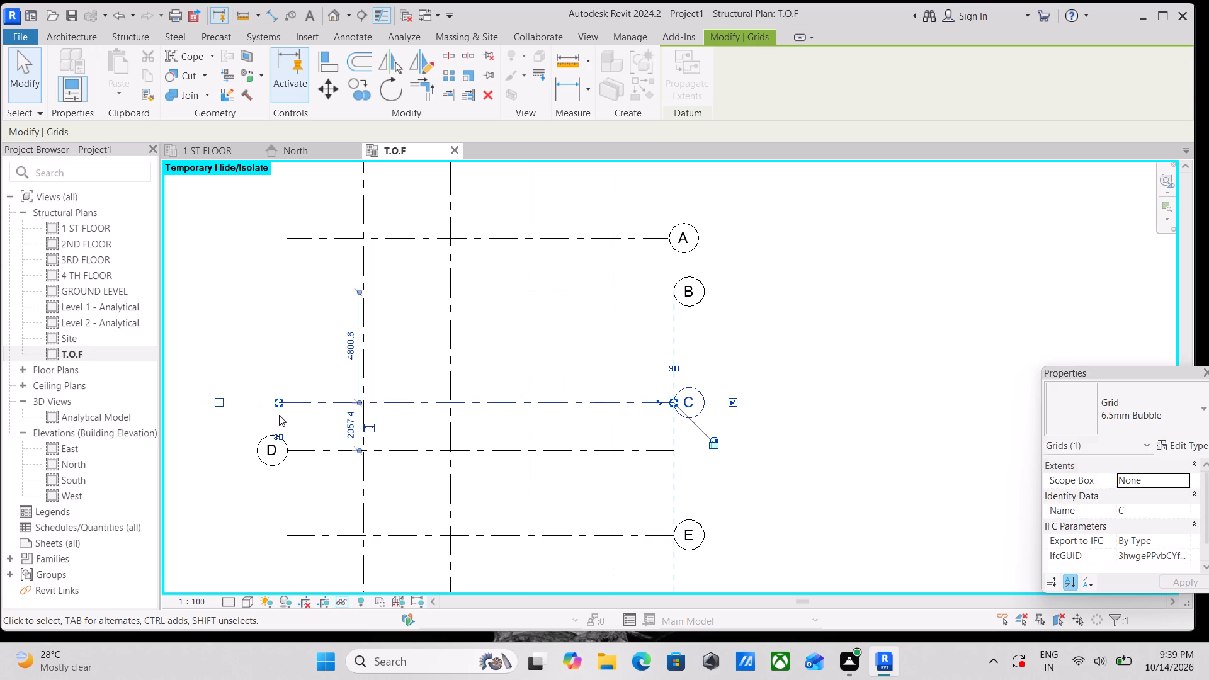
key(Escape)
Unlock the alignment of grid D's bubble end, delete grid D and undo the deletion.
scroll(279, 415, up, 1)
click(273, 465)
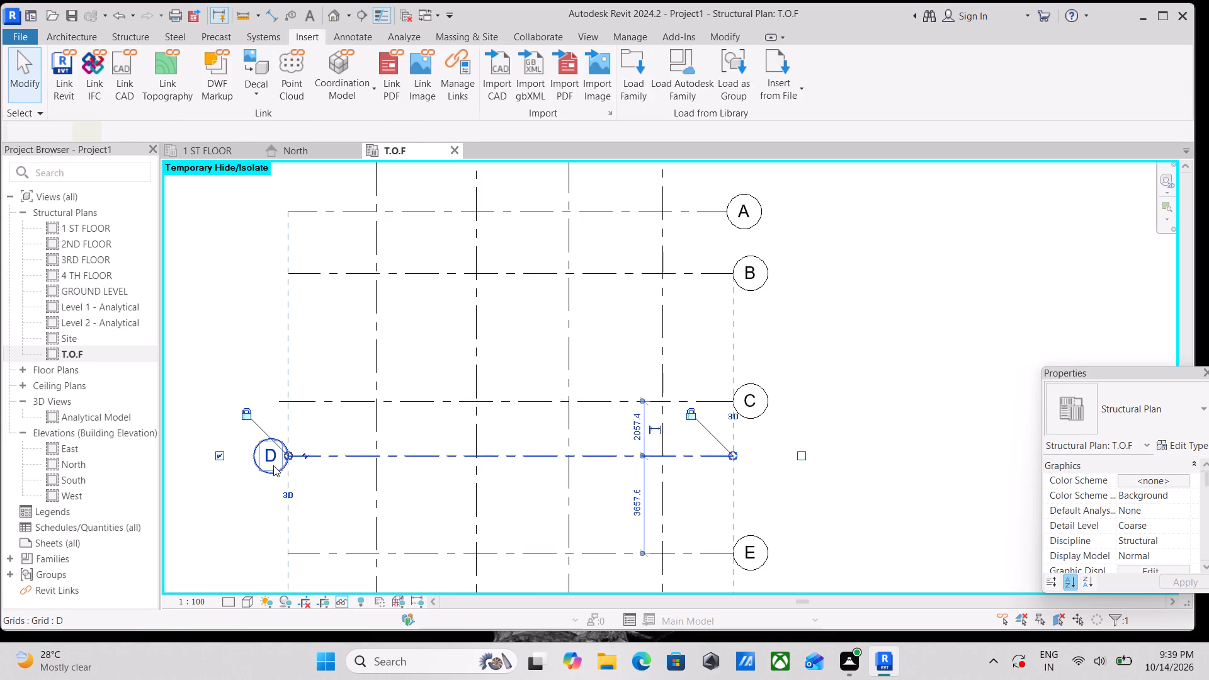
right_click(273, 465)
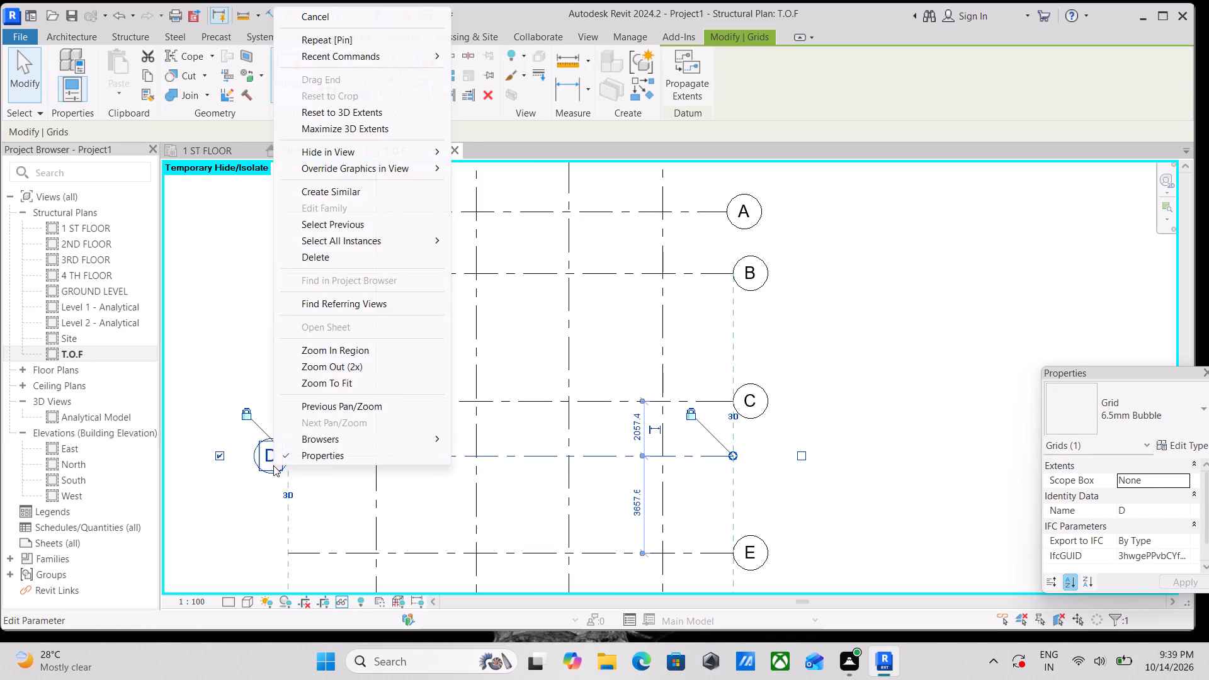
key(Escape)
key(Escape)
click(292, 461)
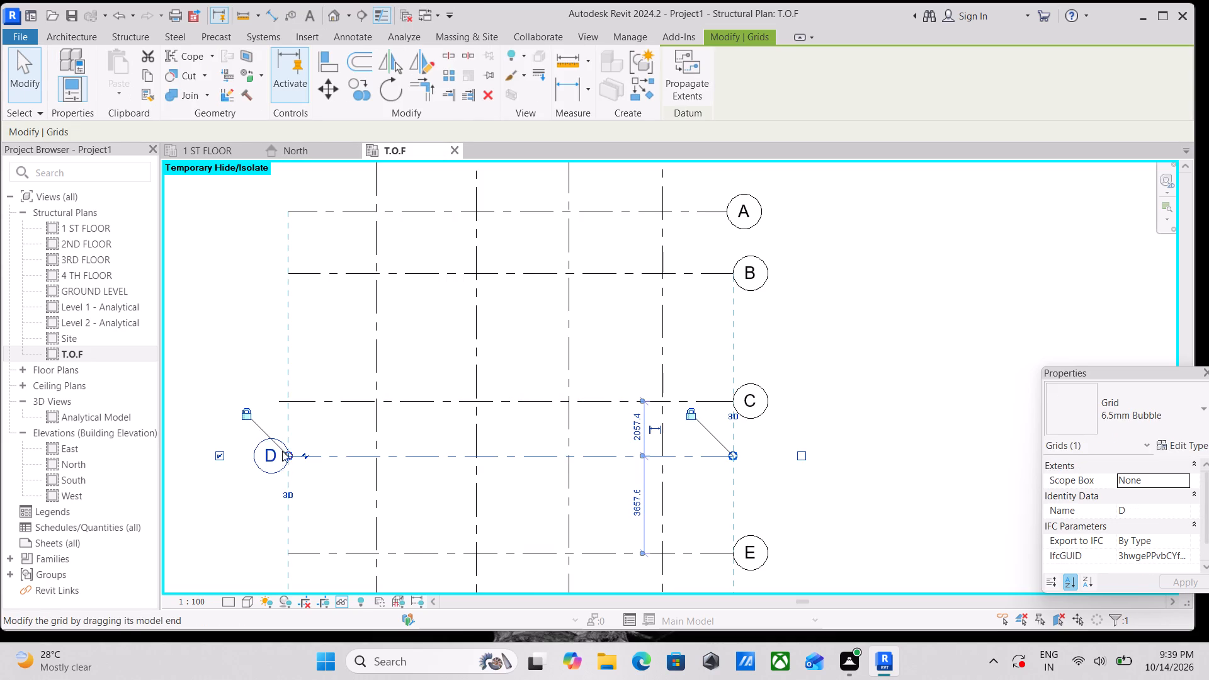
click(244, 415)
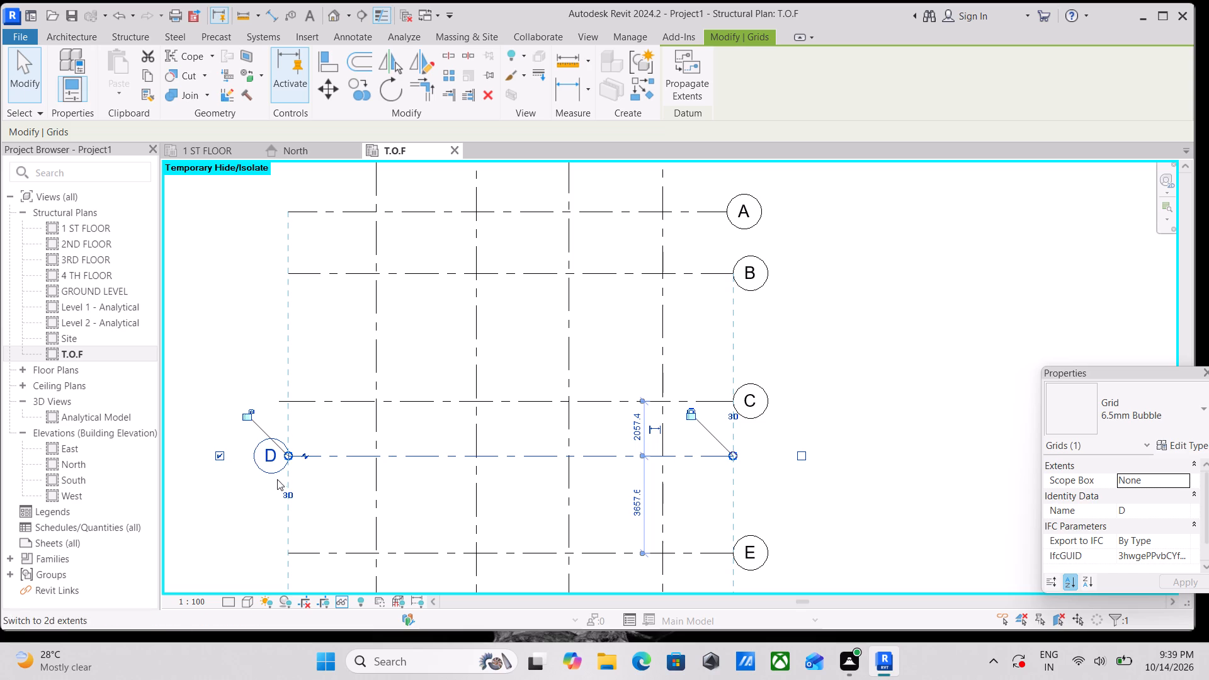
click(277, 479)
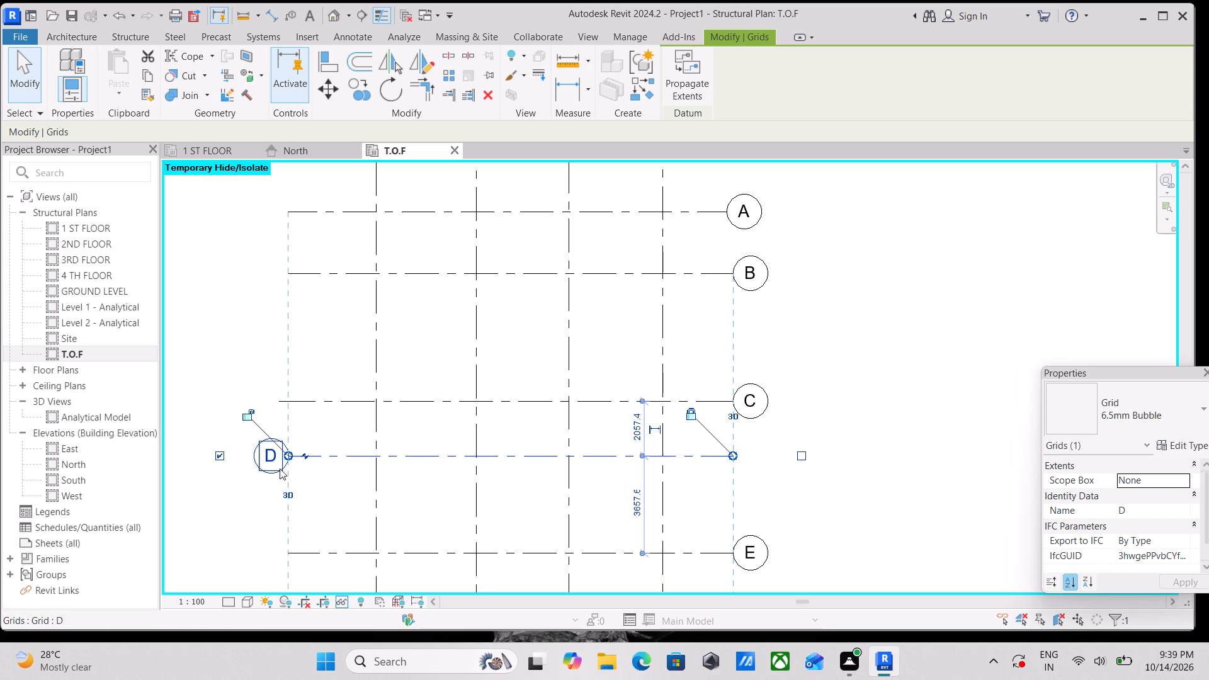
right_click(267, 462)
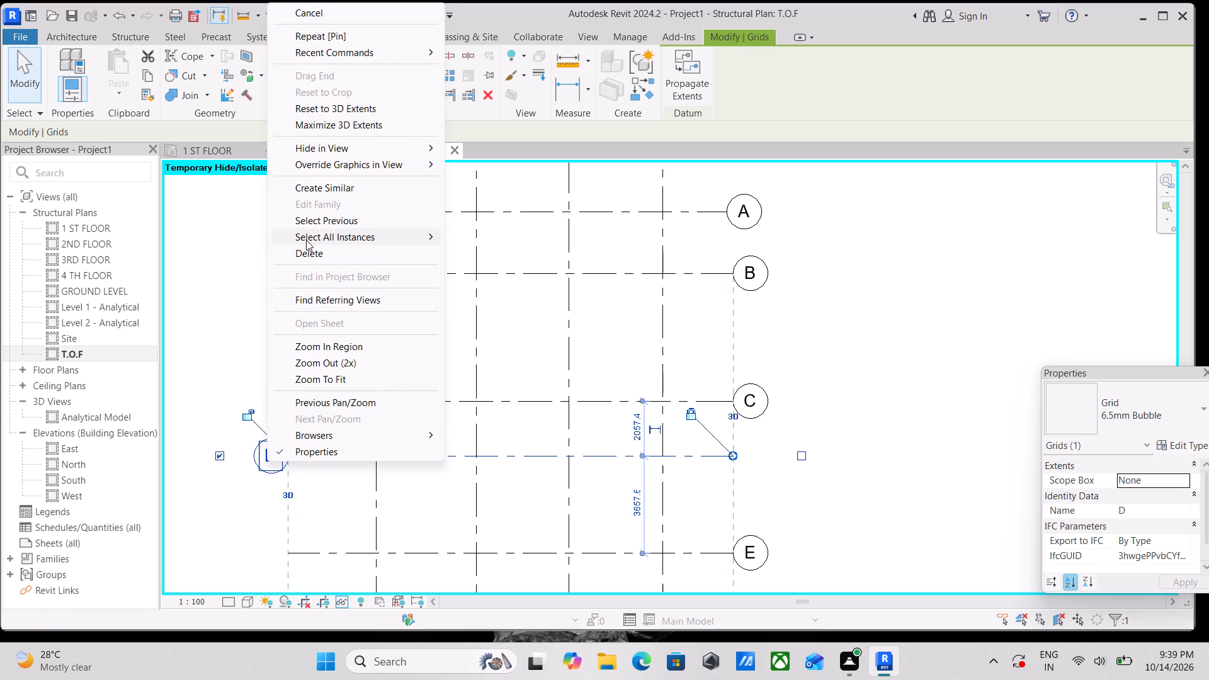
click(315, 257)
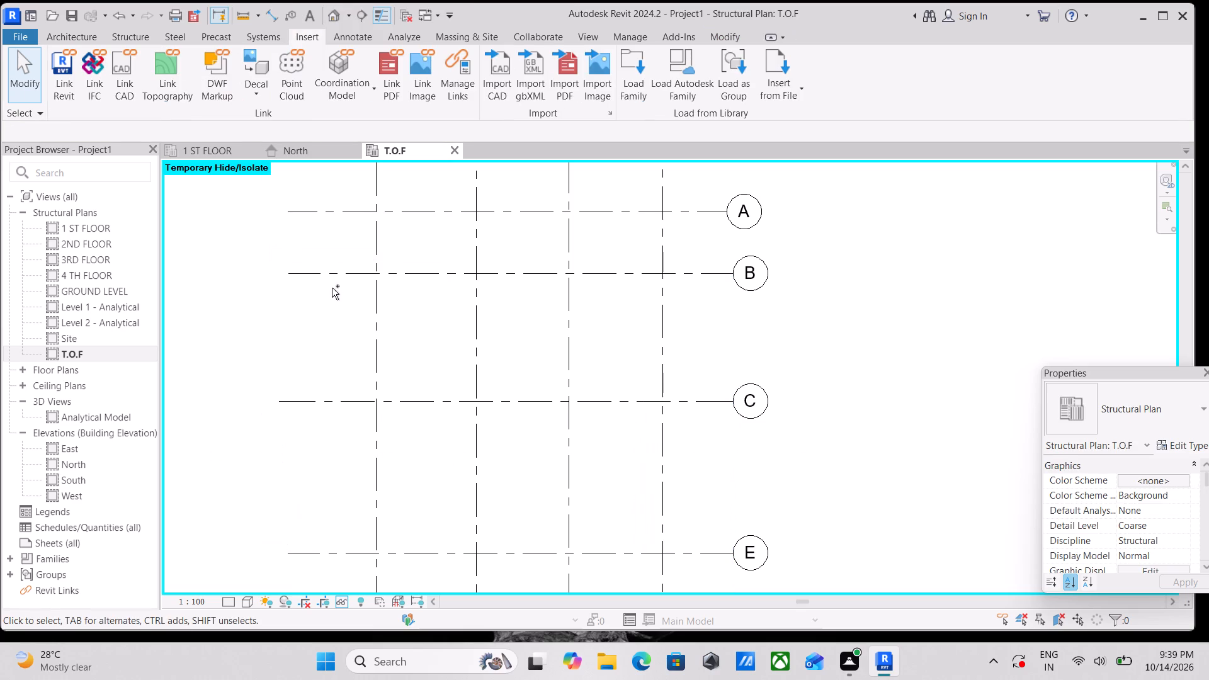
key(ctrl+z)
Switch the bubbles of grids D and F to the opposite end, matching grids A, B, C and E.
click(705, 455)
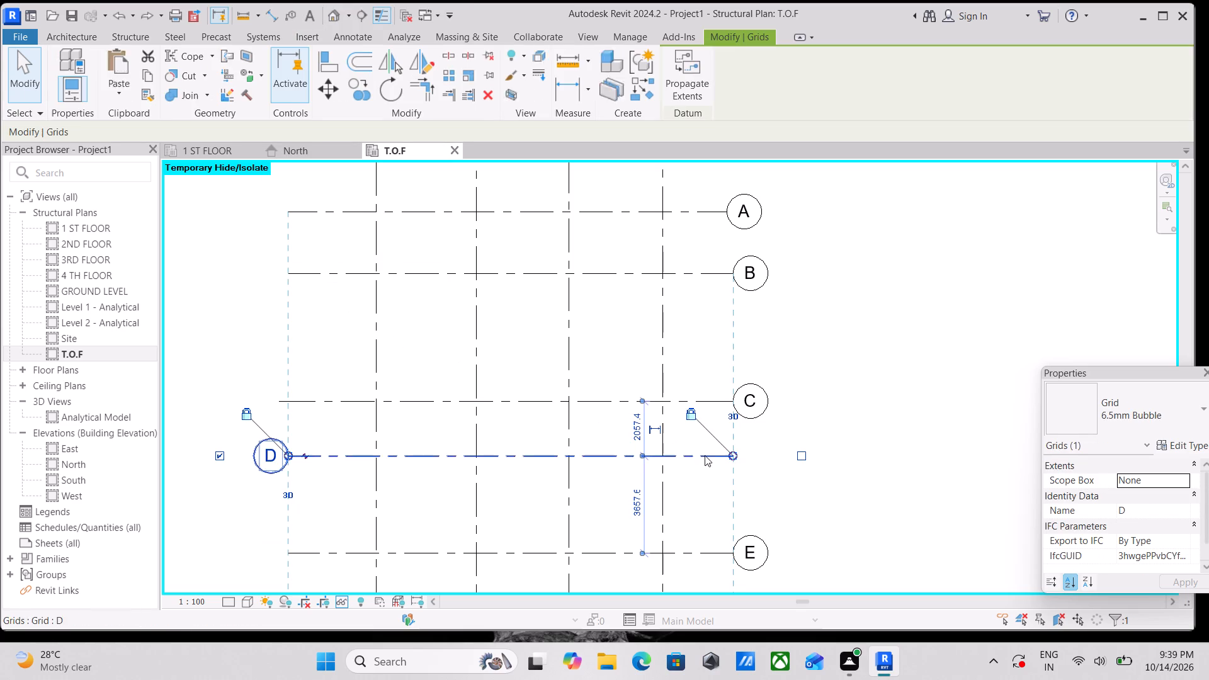
click(801, 458)
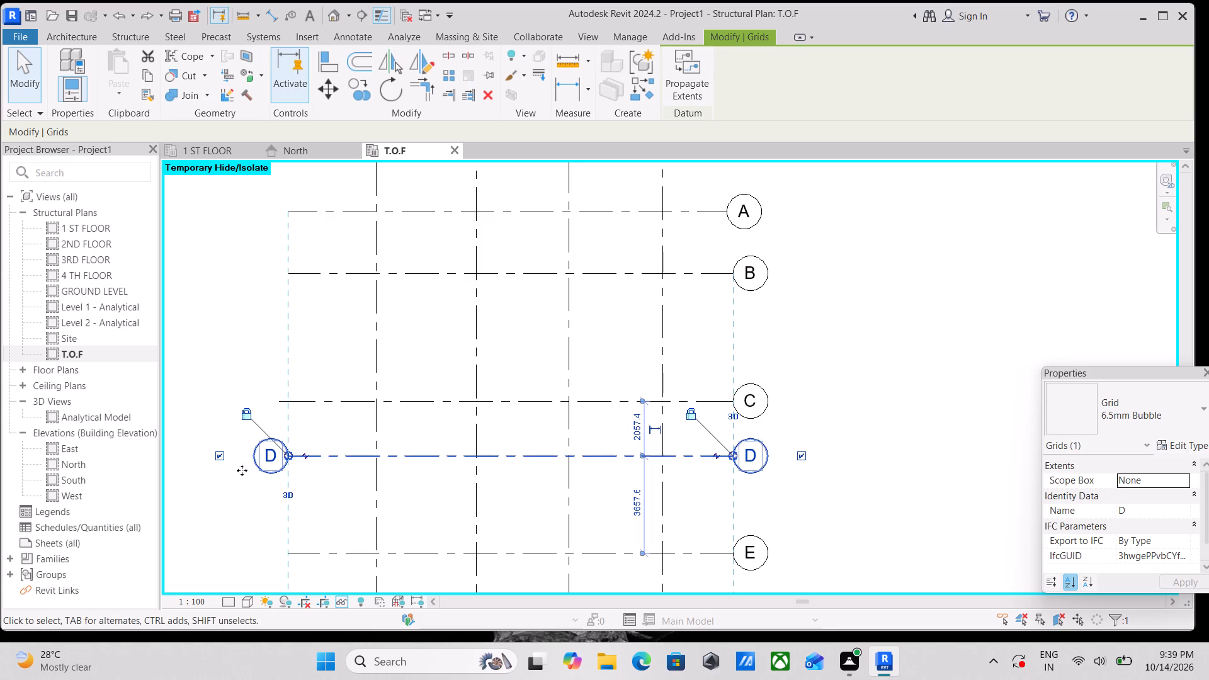
click(222, 453)
key(Escape)
scroll(274, 470, down, 3)
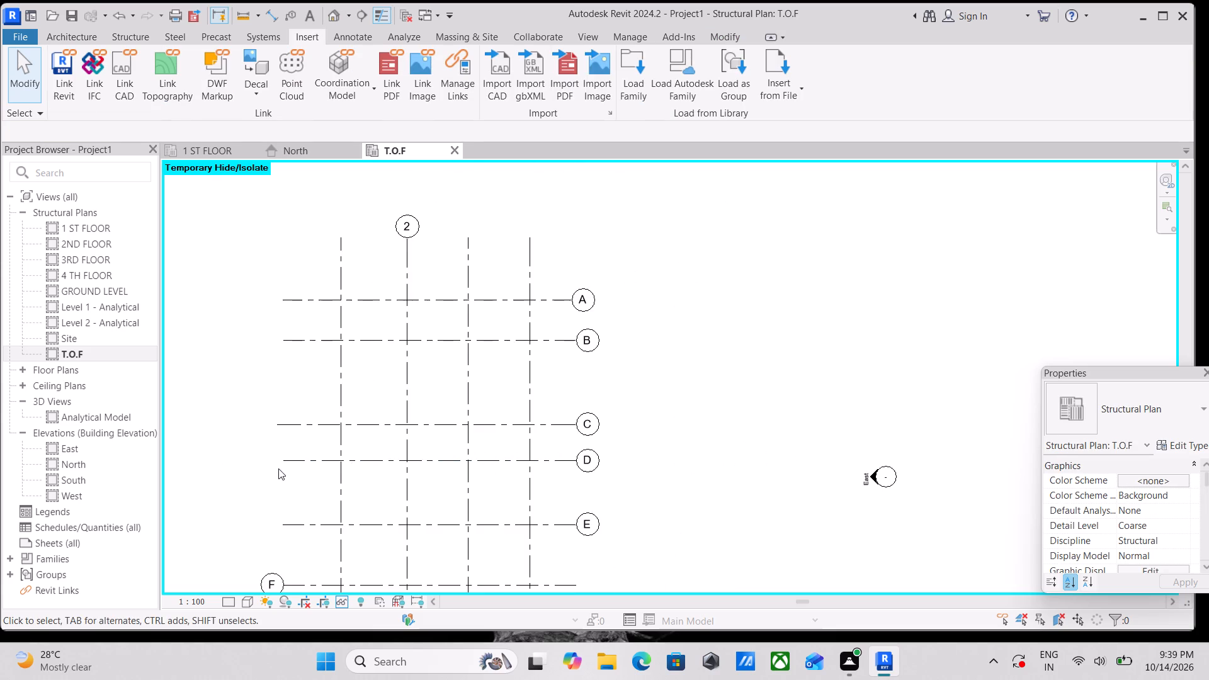
scroll(530, 521, down, 3)
middle_drag(633, 484, 640, 421)
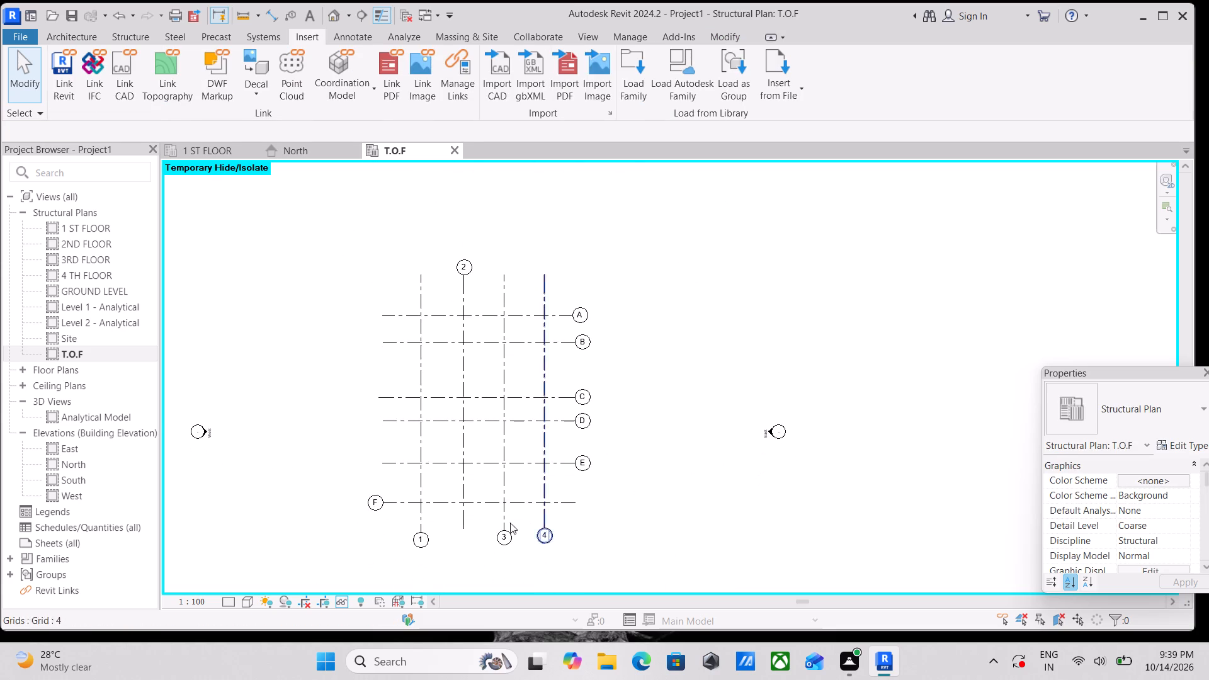
scroll(481, 518, up, 4)
click(514, 495)
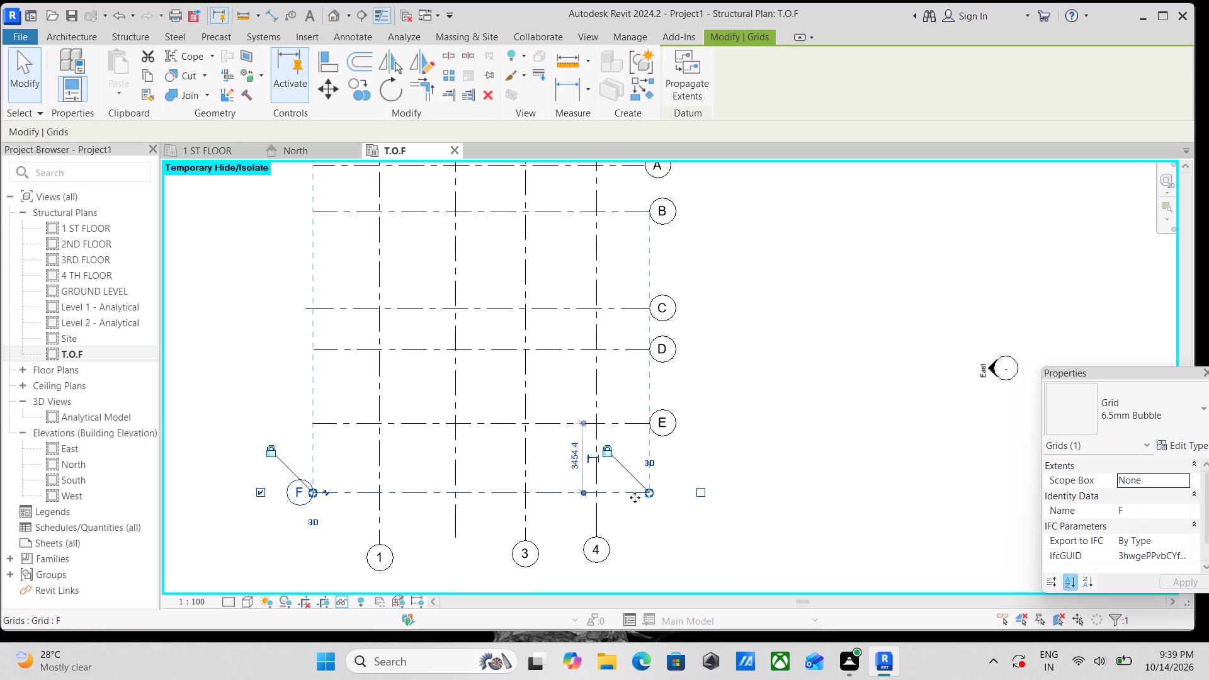
click(704, 489)
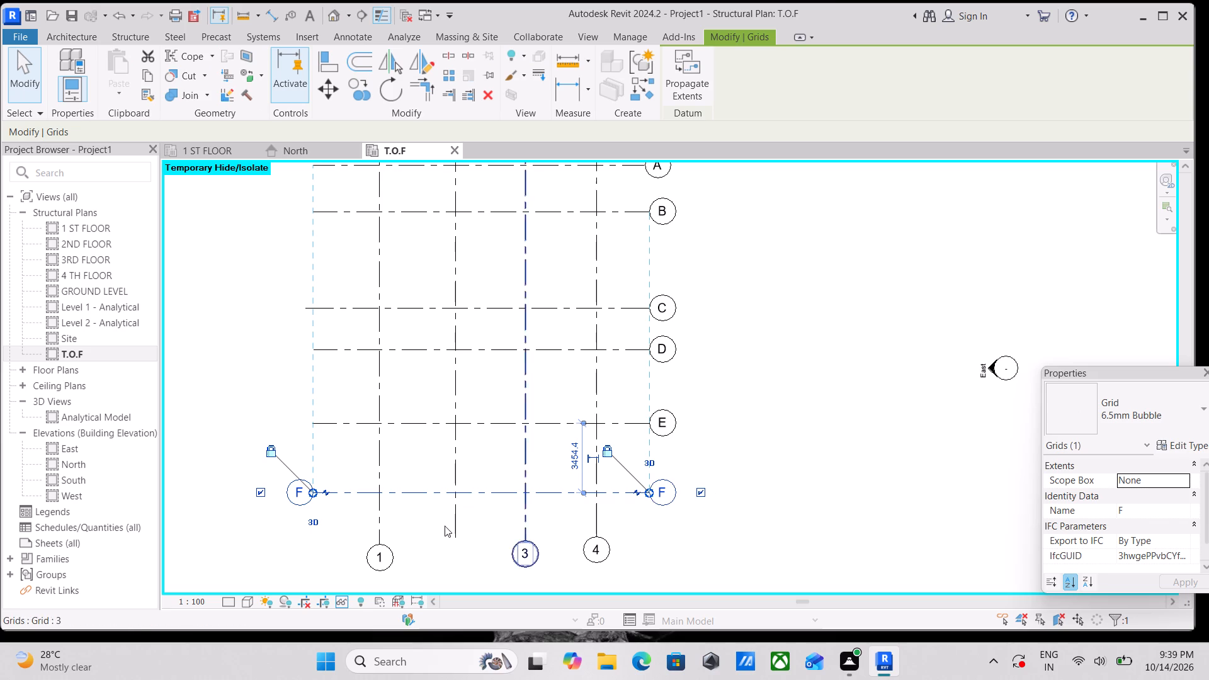
click(263, 493)
Show additional bubbles on grids 1, 3 and 4 at the same end as grid 2's bubble.
scroll(366, 431, down, 1)
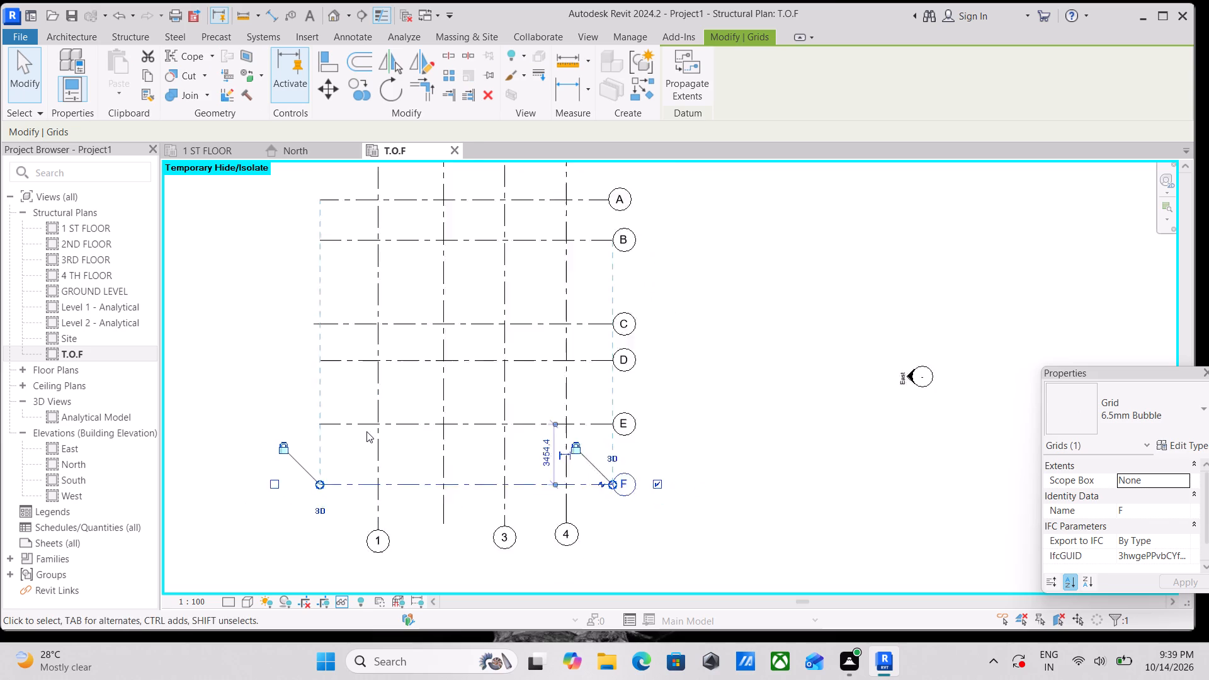
scroll(366, 431, down, 4)
middle_drag(274, 366, 320, 472)
scroll(538, 430, up, 4)
scroll(218, 351, down, 2)
middle_drag(218, 351, 244, 315)
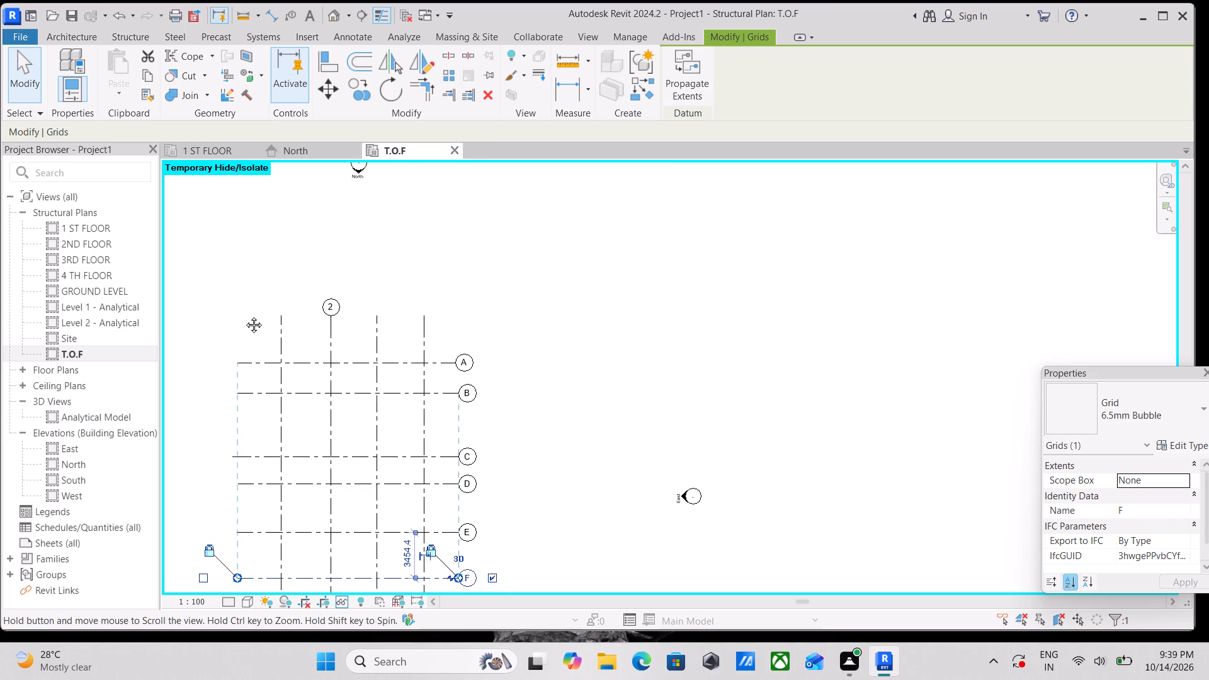
middle_drag(244, 315, 299, 174)
middle_drag(387, 339, 439, 452)
click(413, 290)
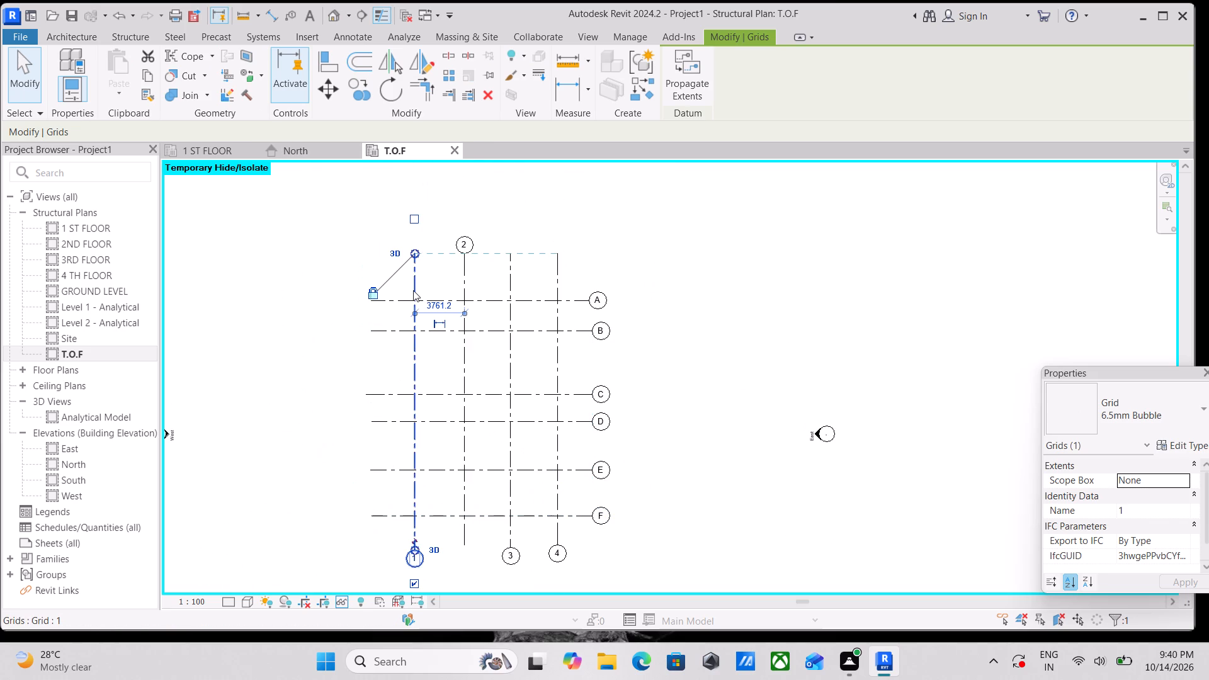
click(417, 217)
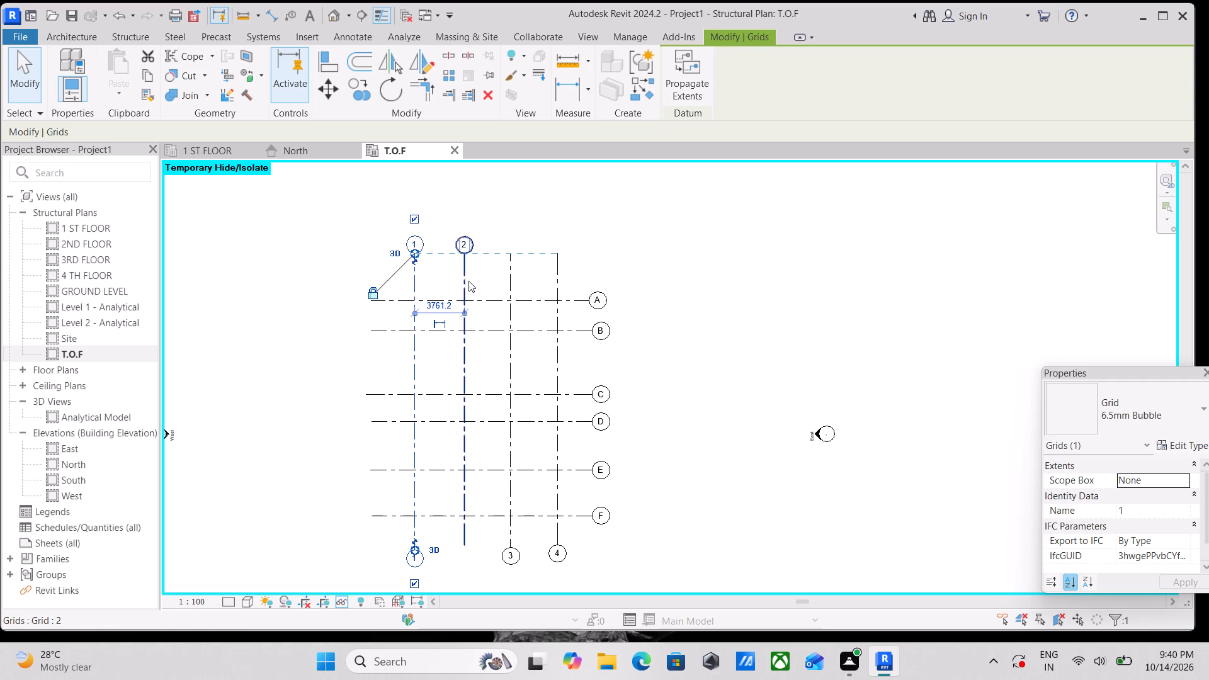
click(510, 269)
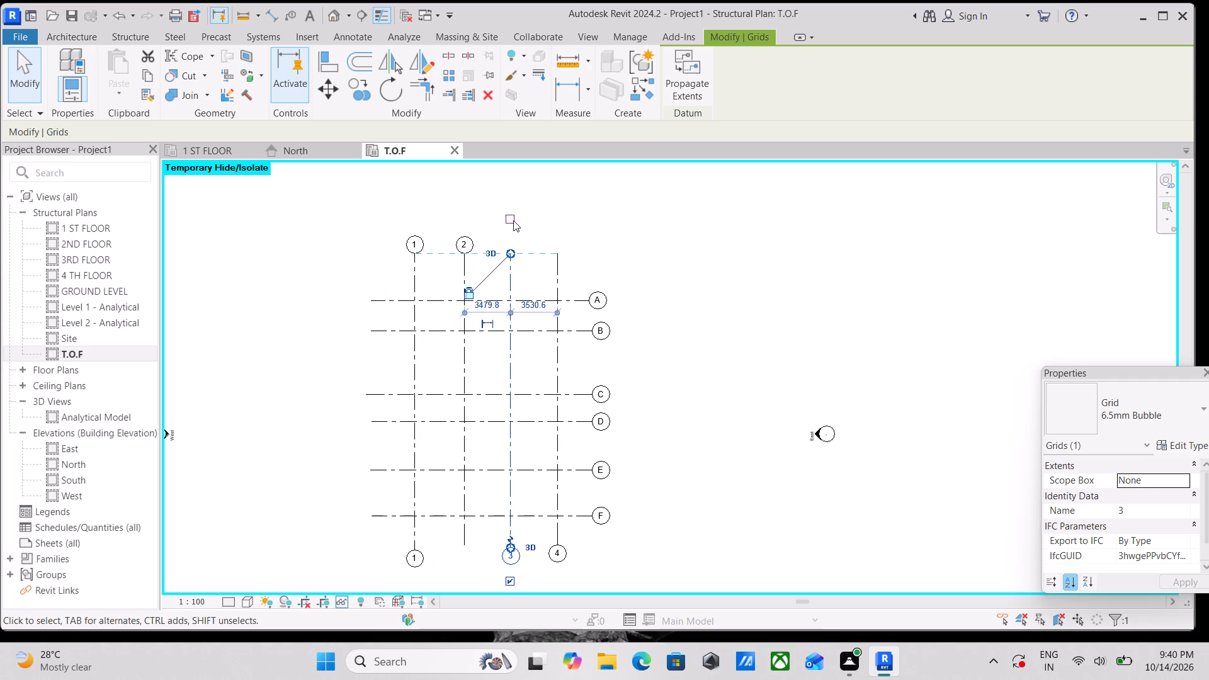
click(513, 220)
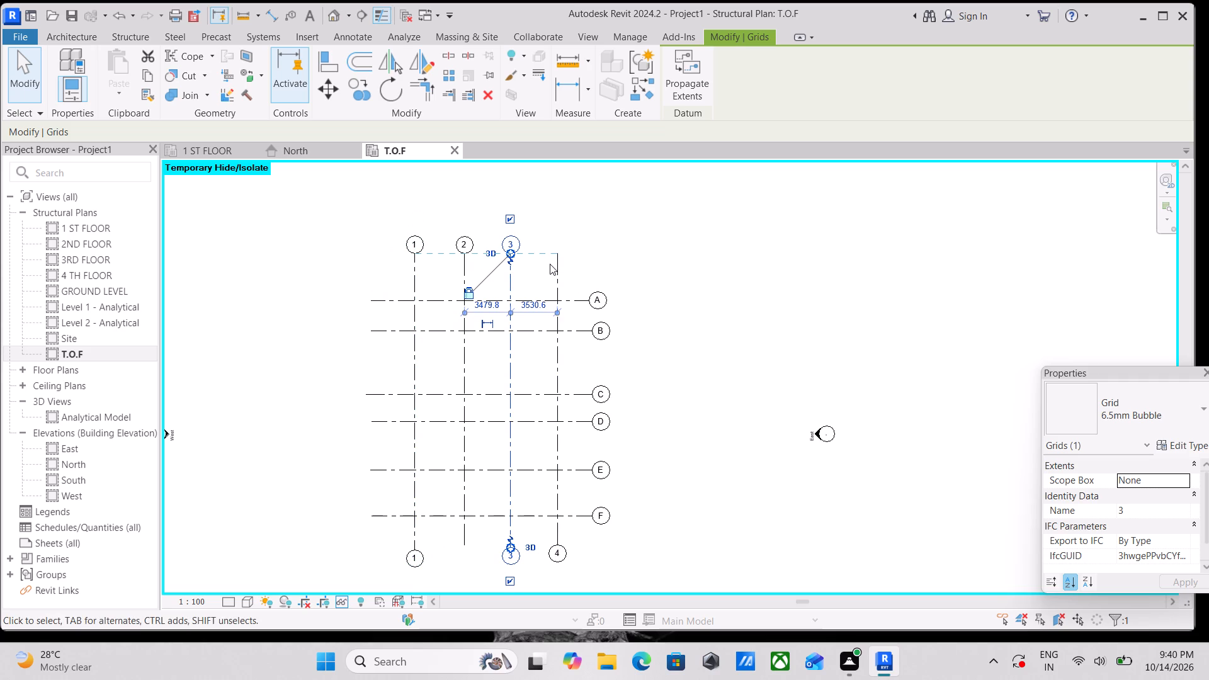
click(552, 265)
click(562, 216)
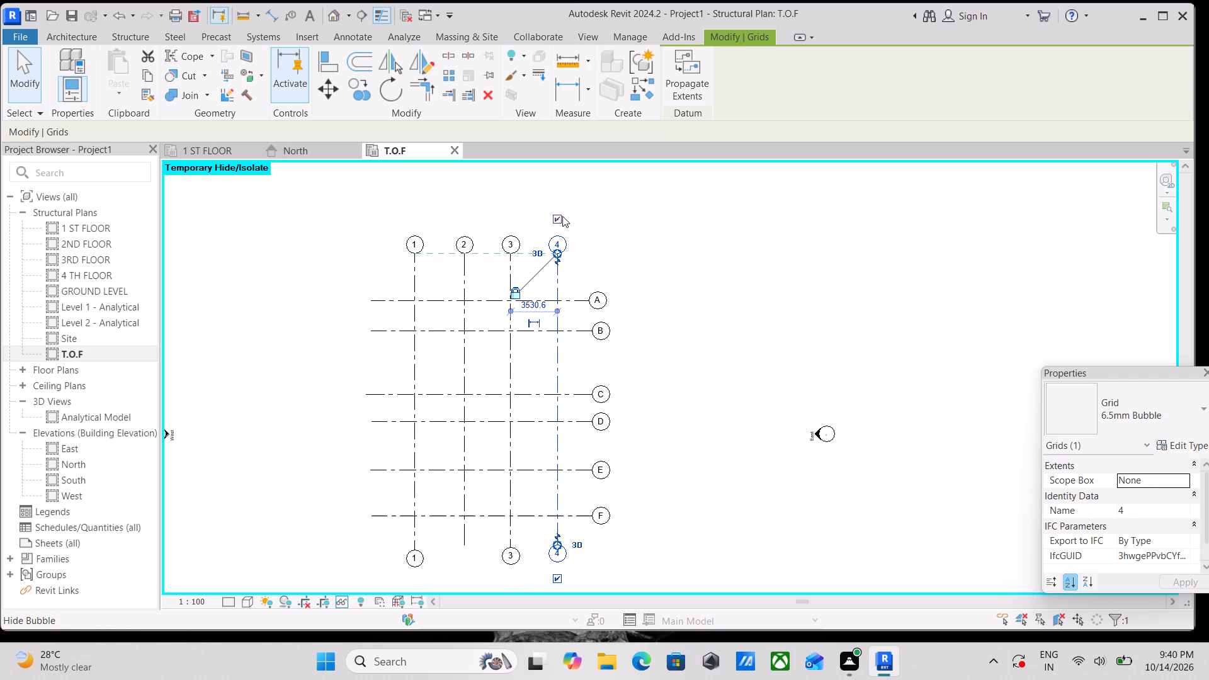
scroll(581, 231, down, 3)
scroll(669, 218, down, 1)
middle_drag(670, 232, 669, 217)
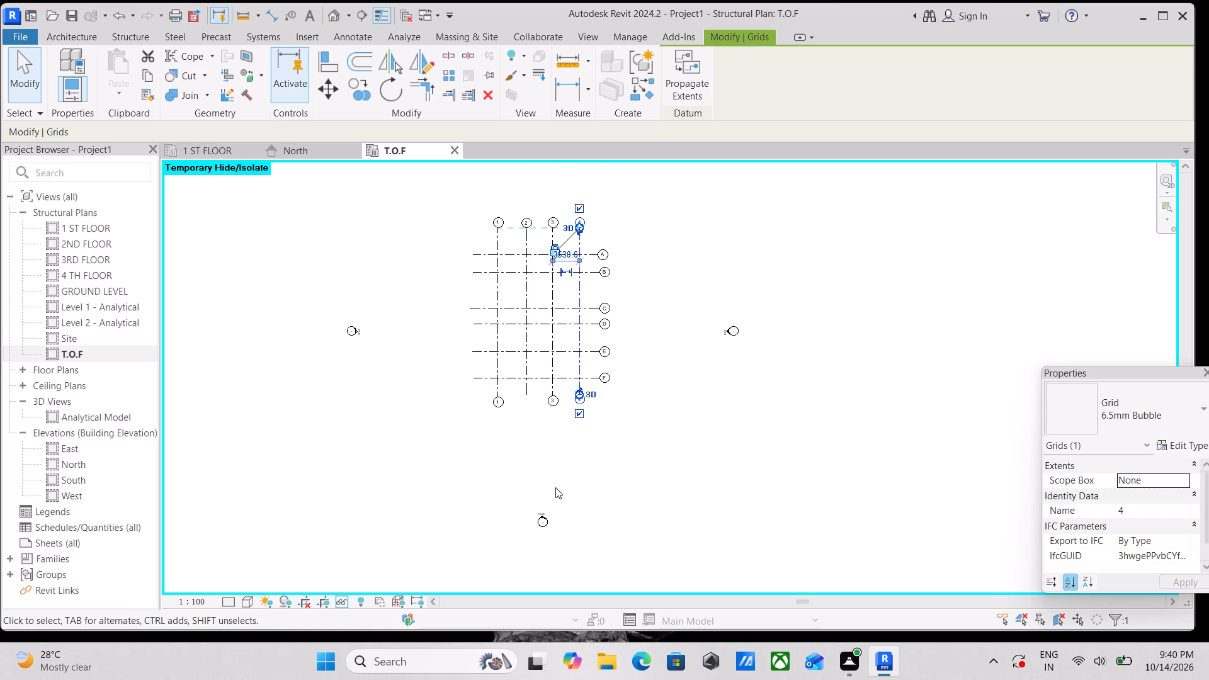
Hide the extra bubbles on grids 1, 3 and 4 at their ends beyond grid F.
scroll(525, 463, up, 3)
scroll(496, 378, up, 11)
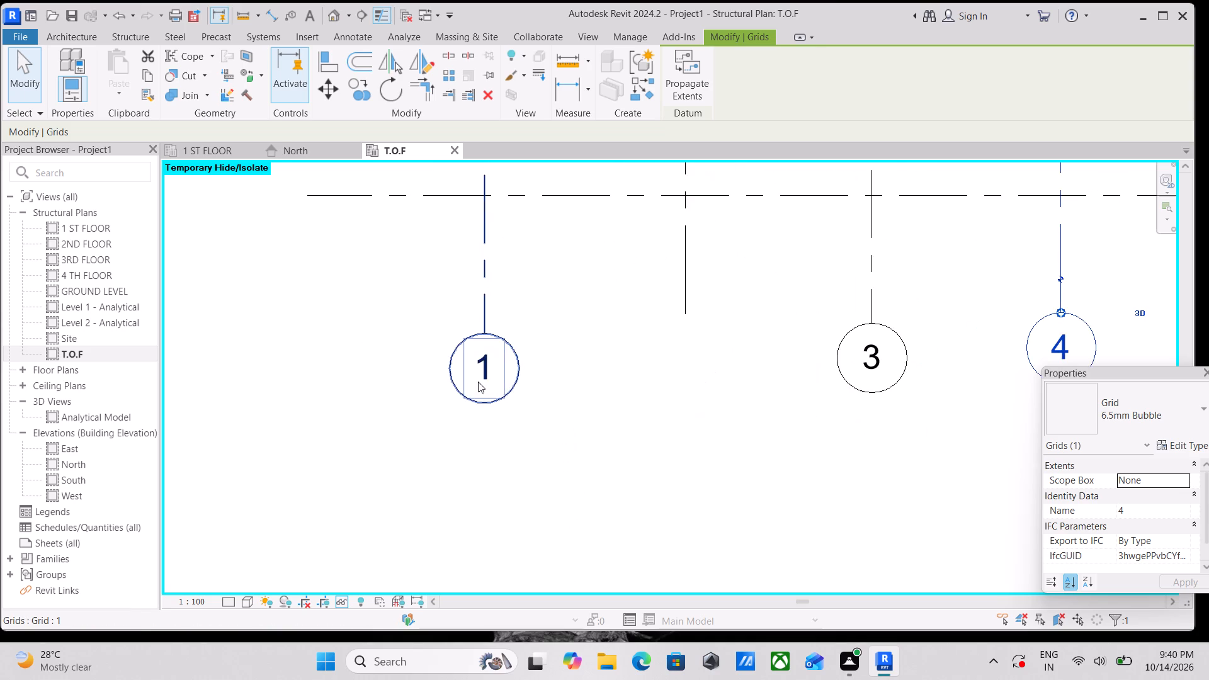
scroll(478, 379, up, 4)
scroll(531, 356, down, 3)
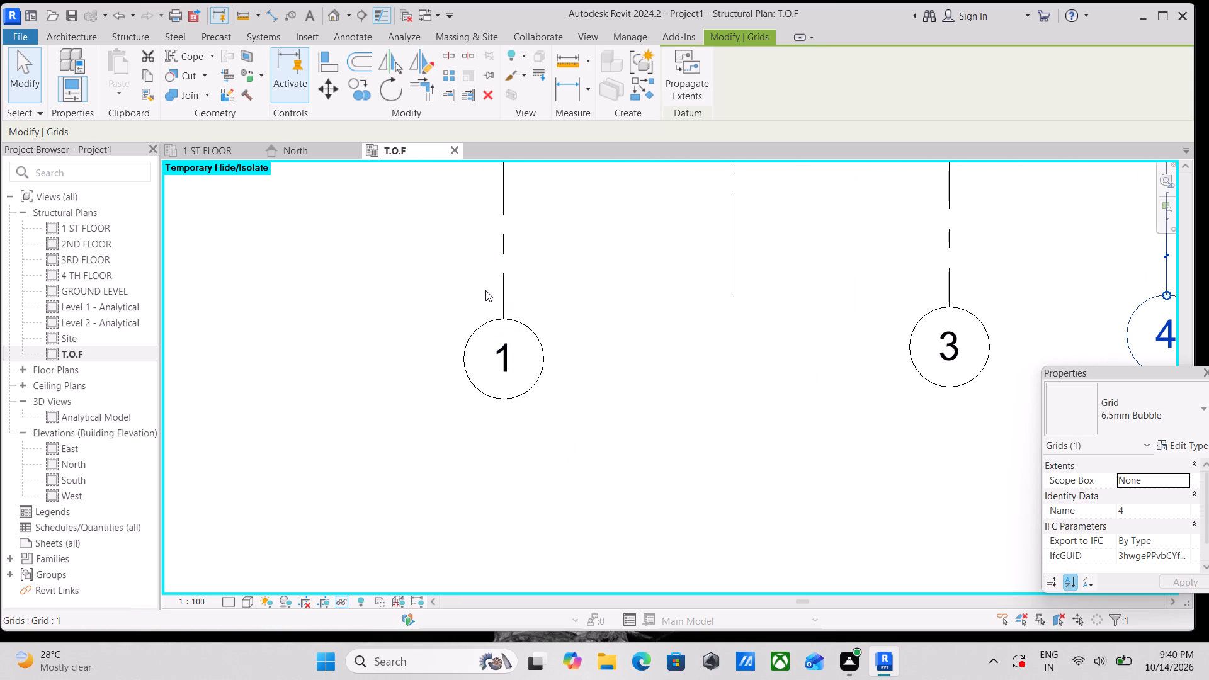
click(497, 282)
scroll(526, 361, down, 3)
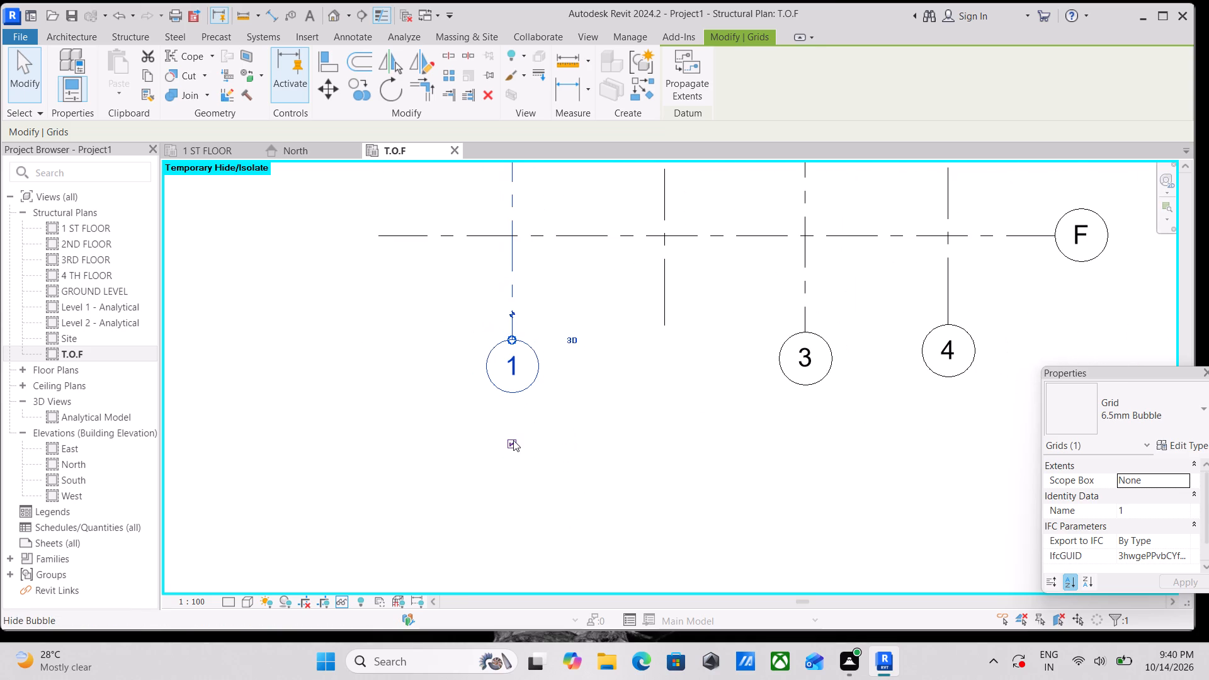
click(513, 439)
scroll(513, 438, down, 3)
middle_drag(511, 438, 399, 463)
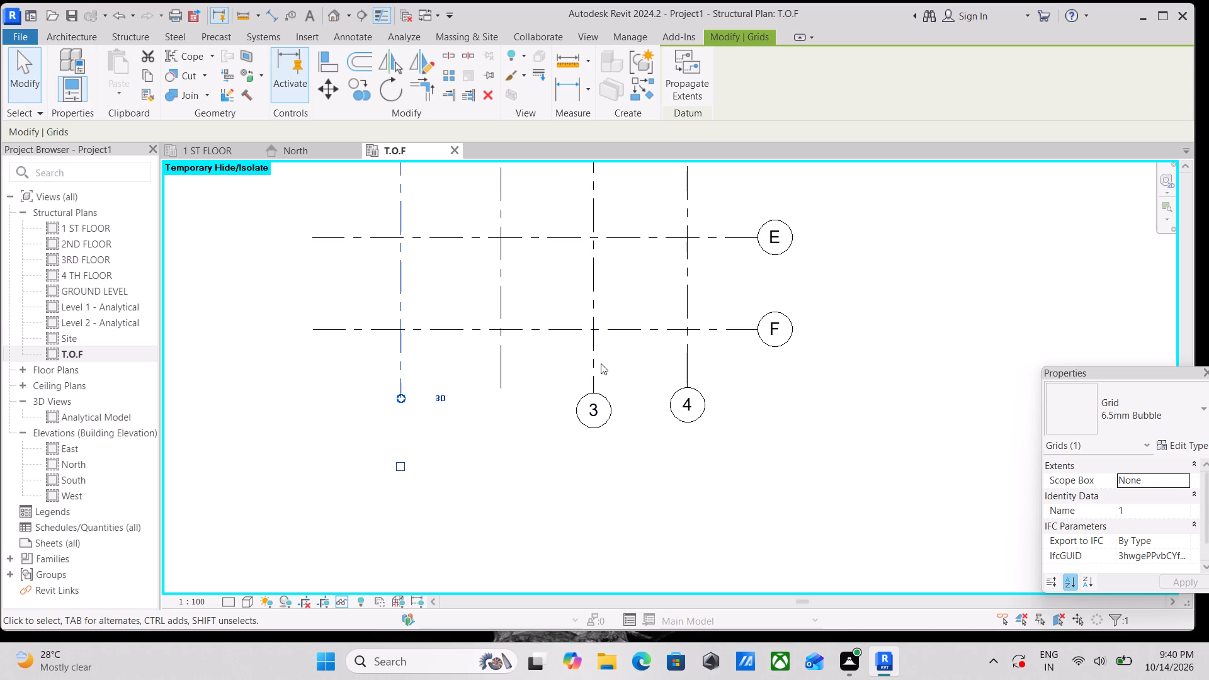
click(594, 360)
scroll(600, 450, up, 3)
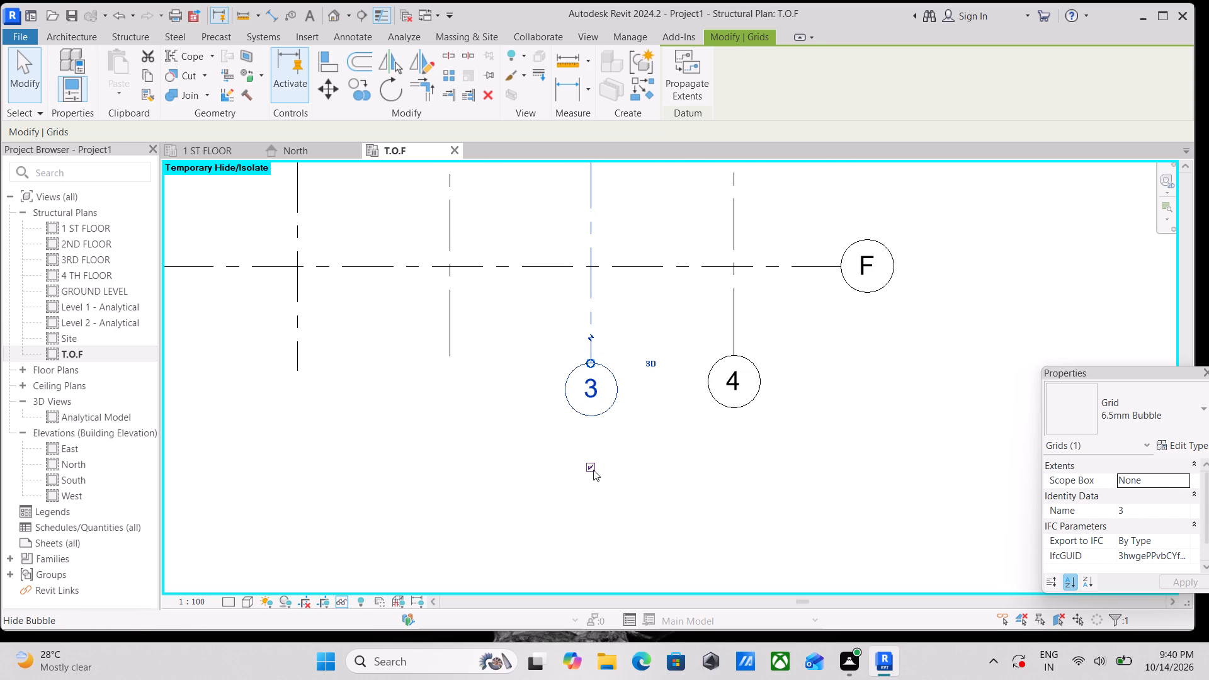
click(593, 468)
scroll(642, 440, down, 1)
middle_drag(639, 440, 480, 485)
click(563, 373)
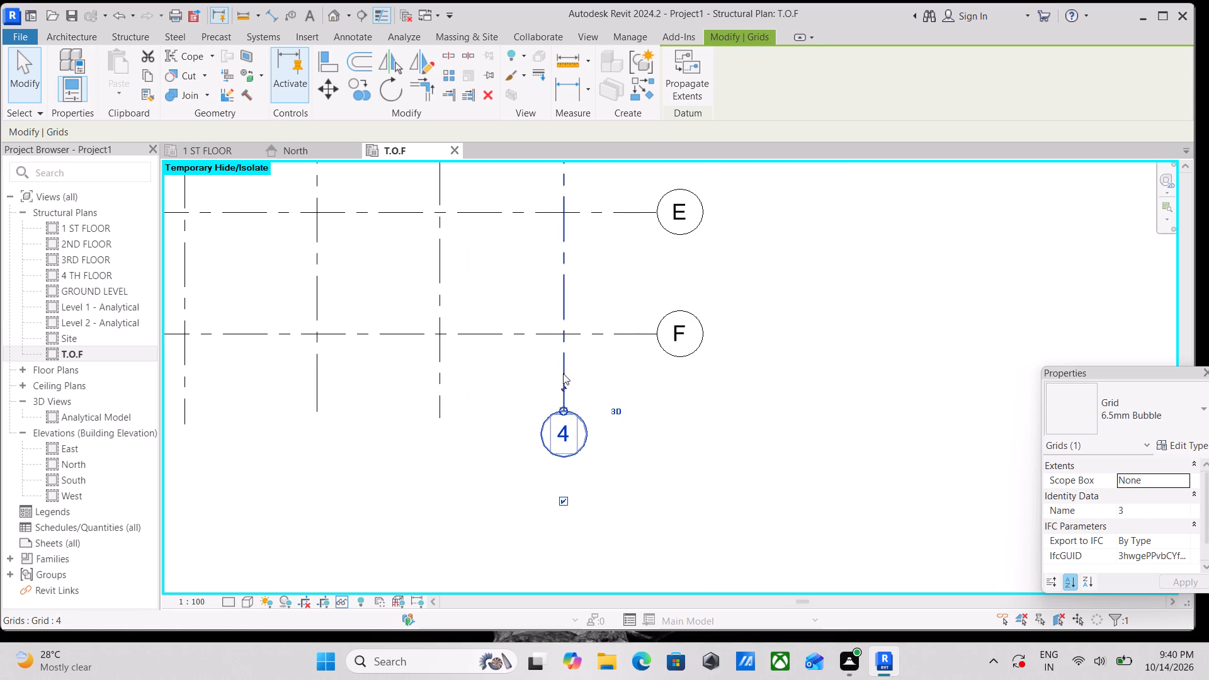
click(565, 499)
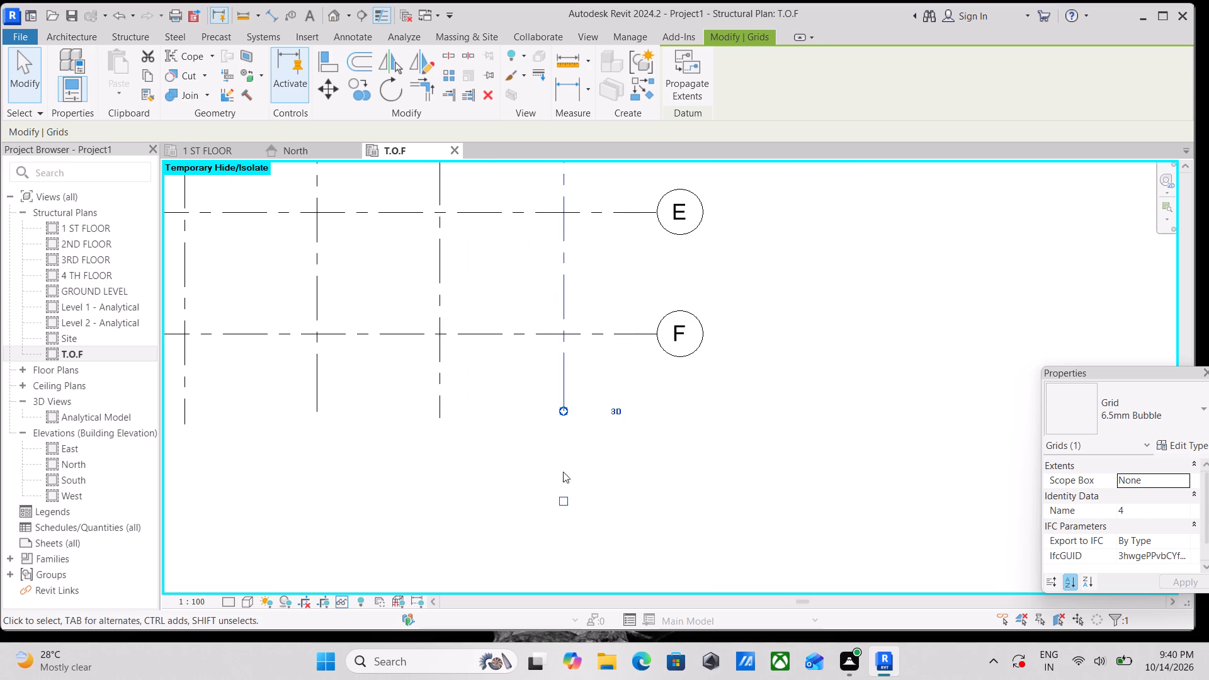
scroll(550, 409, down, 10)
middle_drag(545, 414, 546, 484)
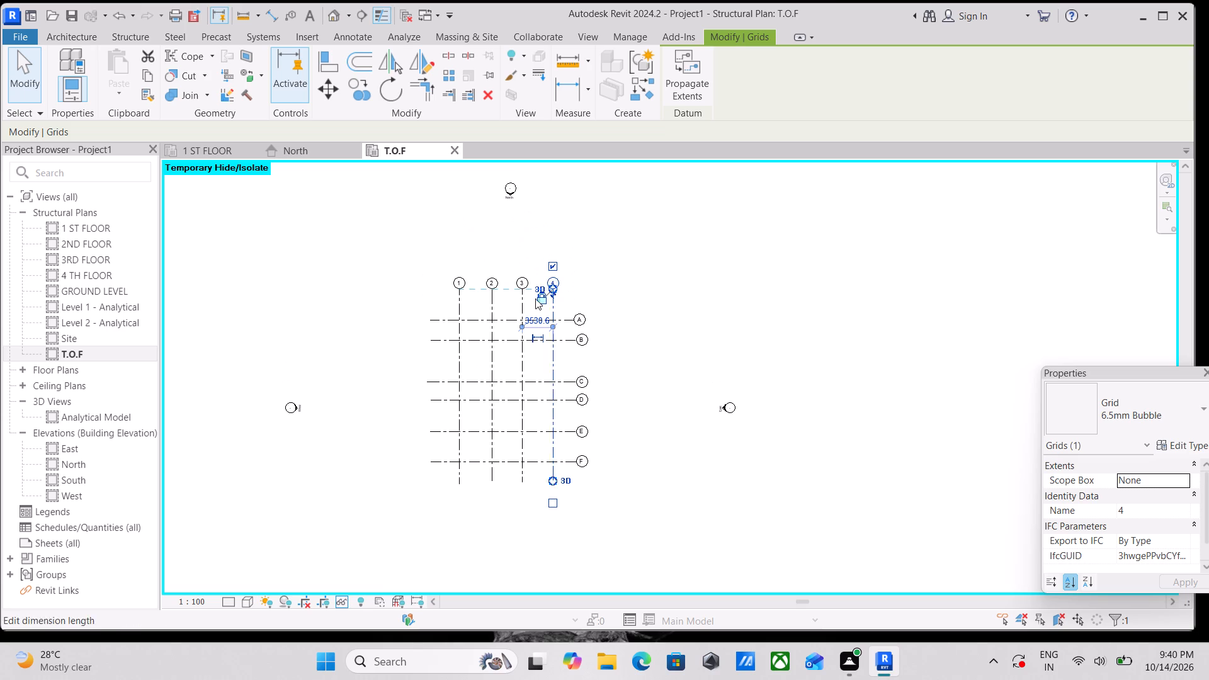
scroll(535, 298, up, 8)
key(Escape)
Place an M_Footing-Rectangular 2400 x 1800 x 450mm isolated foundation at the intersection of grids 1 and A.
scroll(386, 312, up, 4)
scroll(424, 336, down, 3)
middle_drag(424, 336, 482, 336)
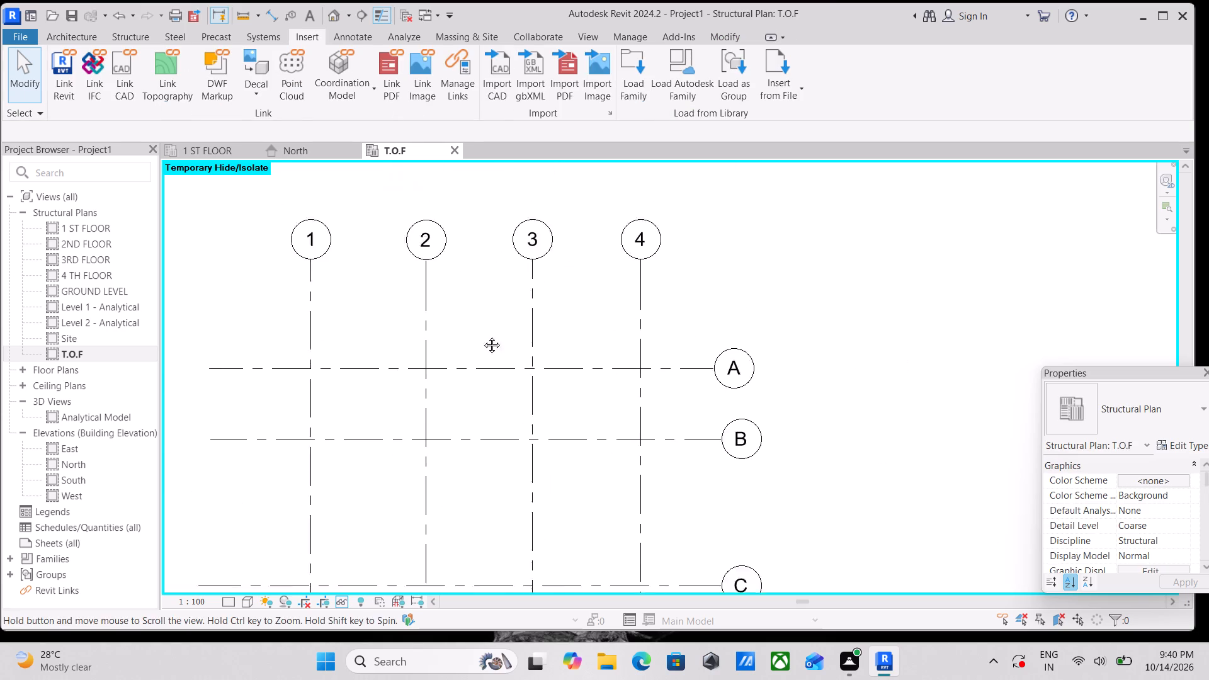
middle_drag(482, 336, 581, 332)
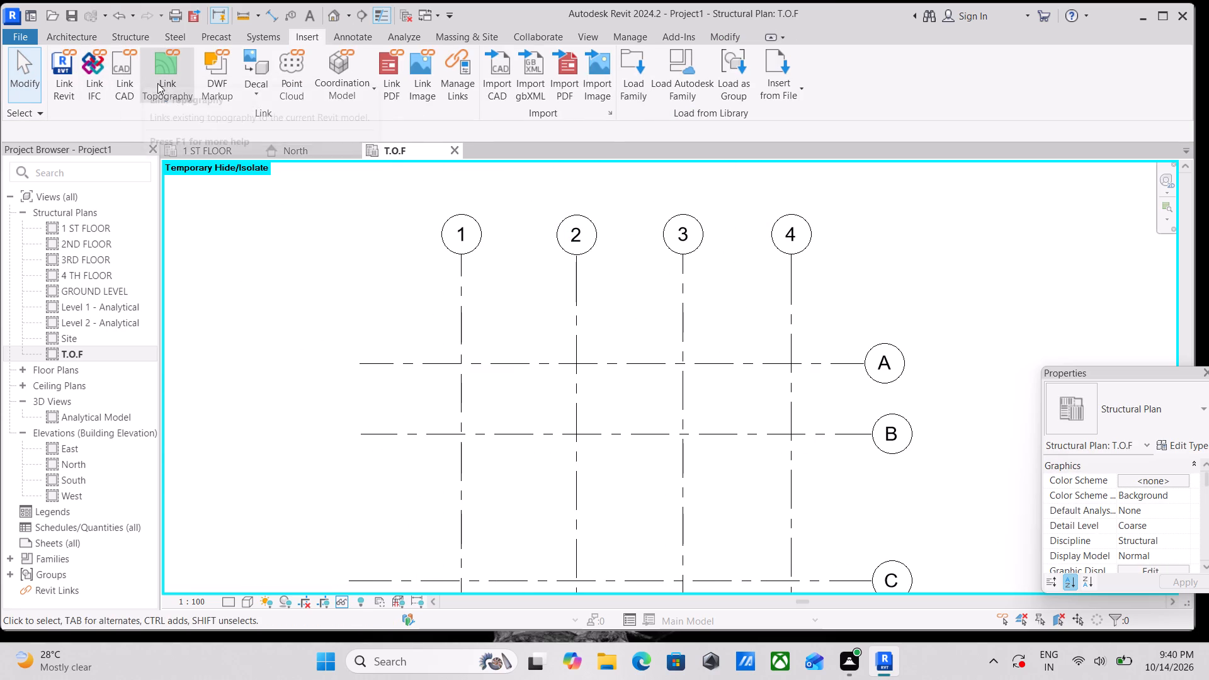
click(135, 35)
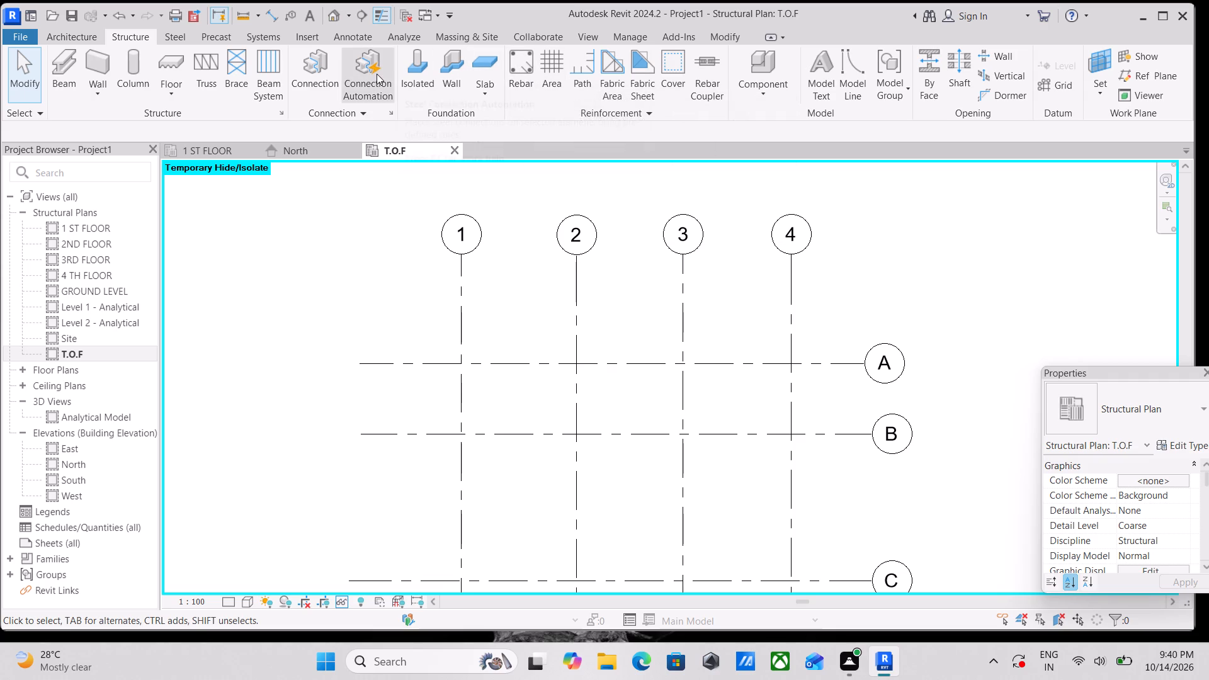
click(425, 80)
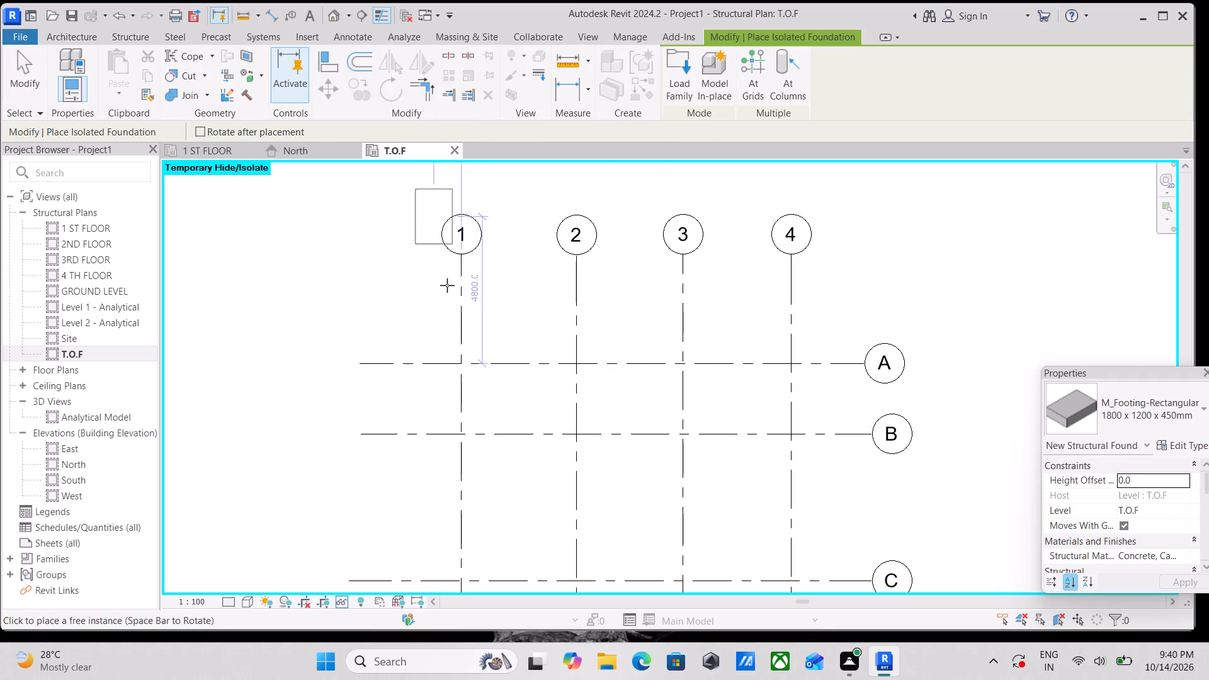
scroll(455, 358, up, 3)
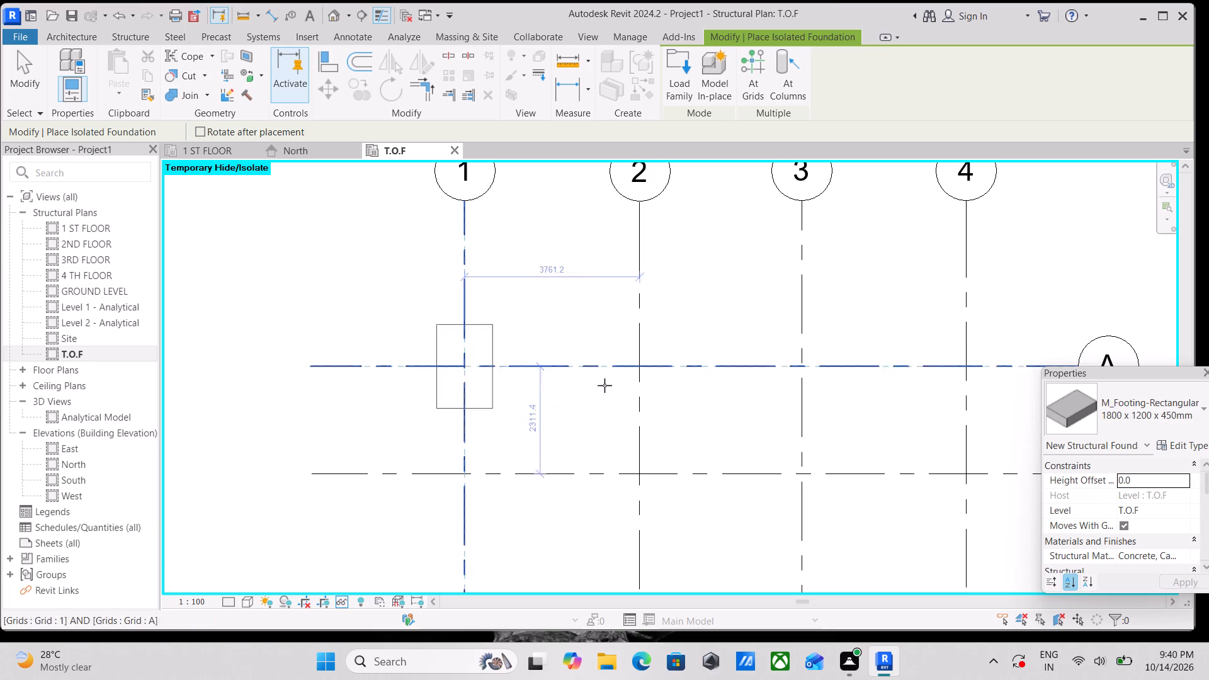
click(1185, 424)
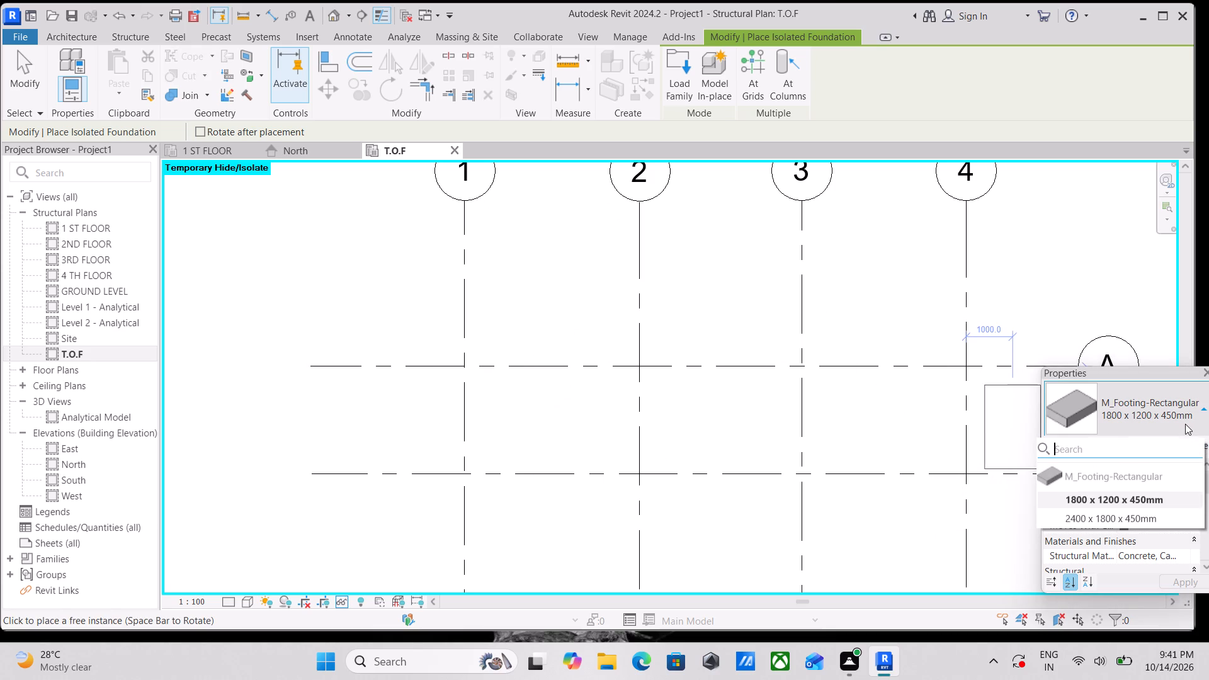
click(1120, 517)
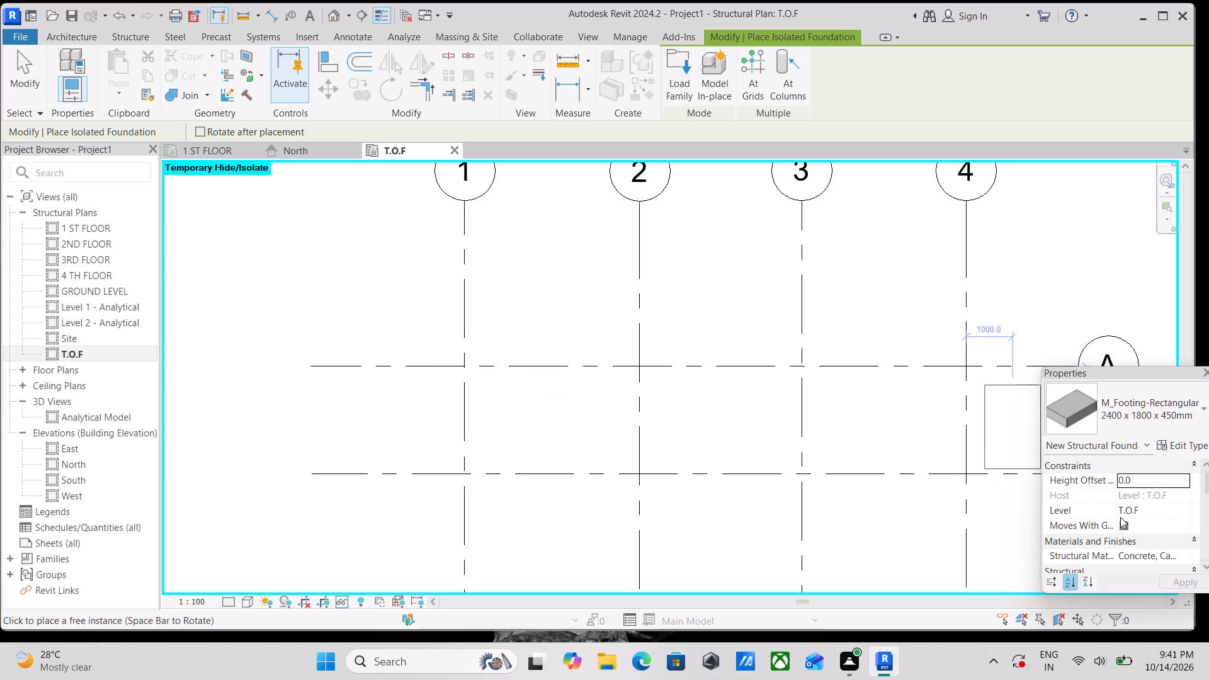
scroll(462, 366, up, 1)
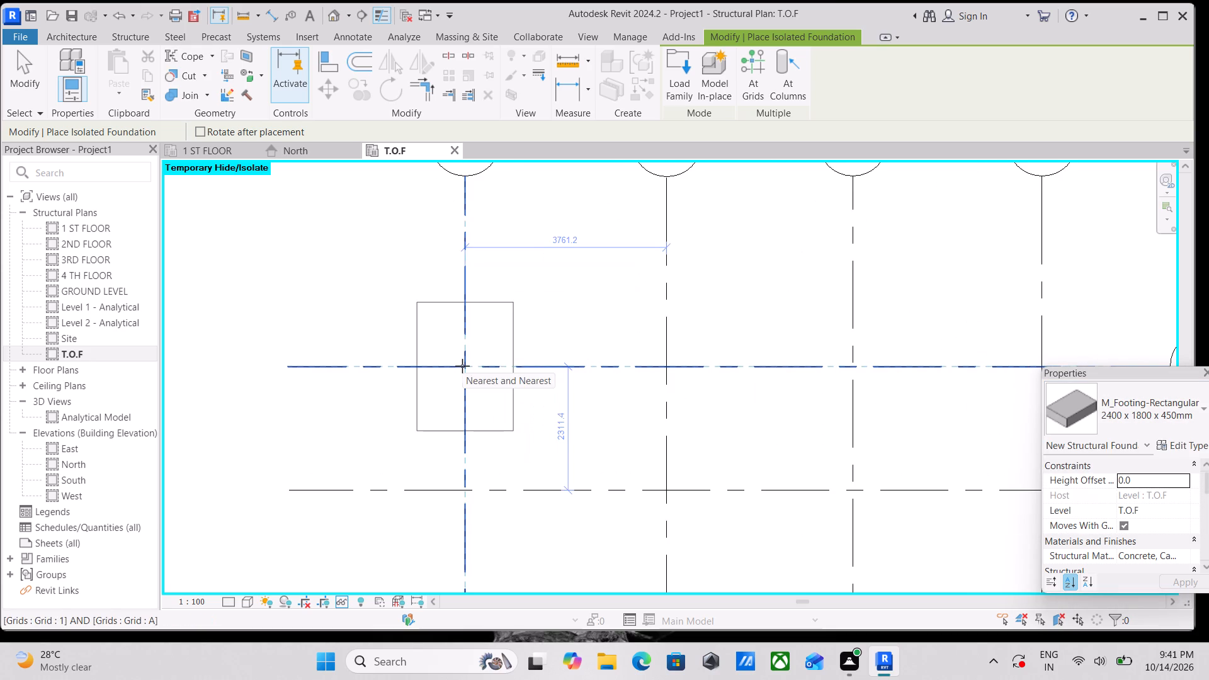
click(462, 366)
scroll(463, 366, down, 3)
scroll(562, 356, down, 3)
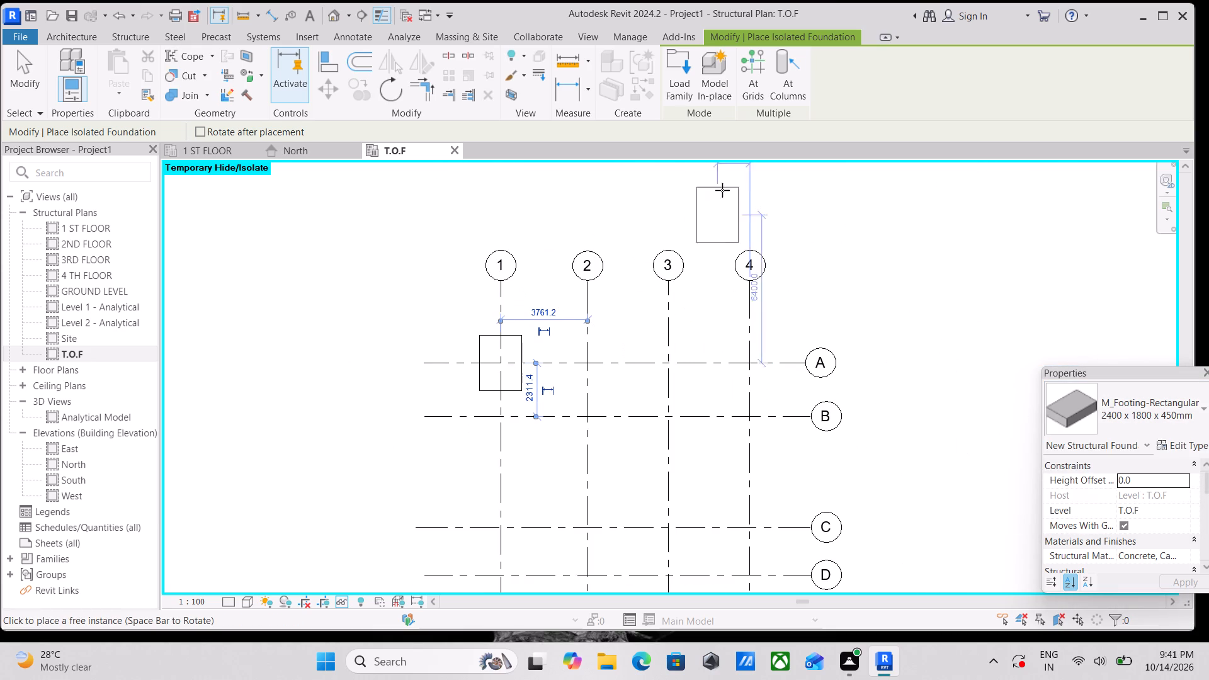
Place the 2400 x 1800 x 450mm footings at grid intersections in one batch, selecting all grids 1 to 4 and A to F.
click(747, 82)
scroll(424, 360, down, 2)
middle_drag(430, 351, 431, 351)
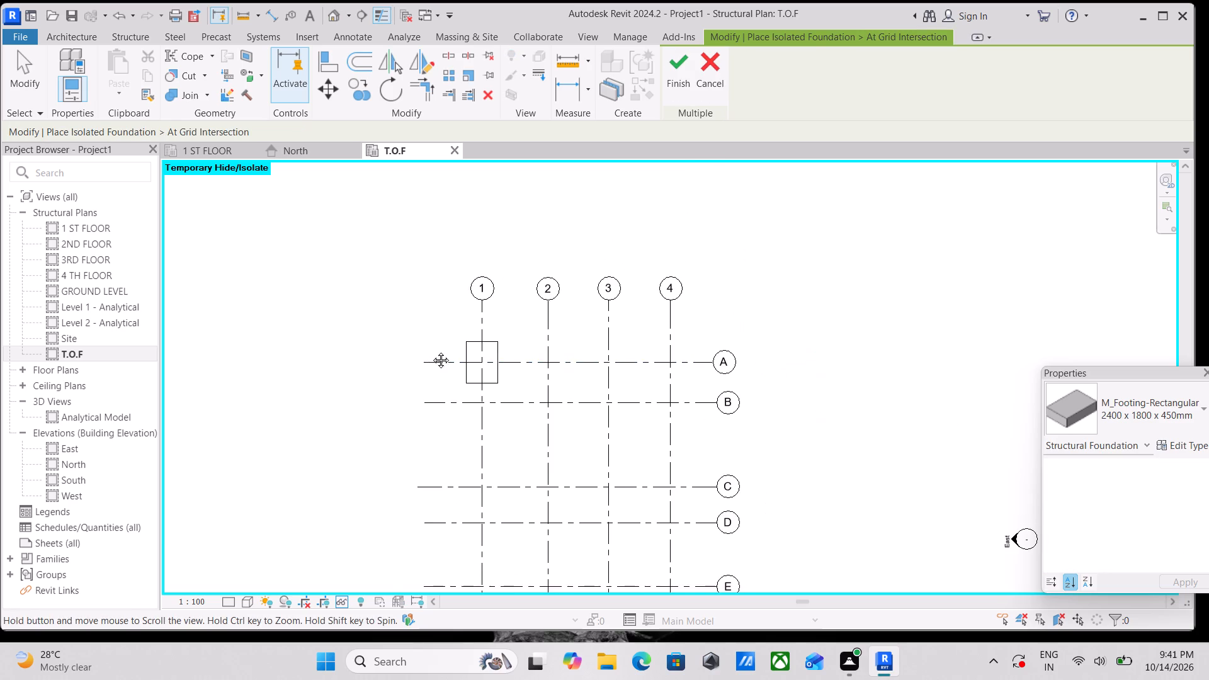
middle_drag(431, 351, 438, 273)
click(449, 234)
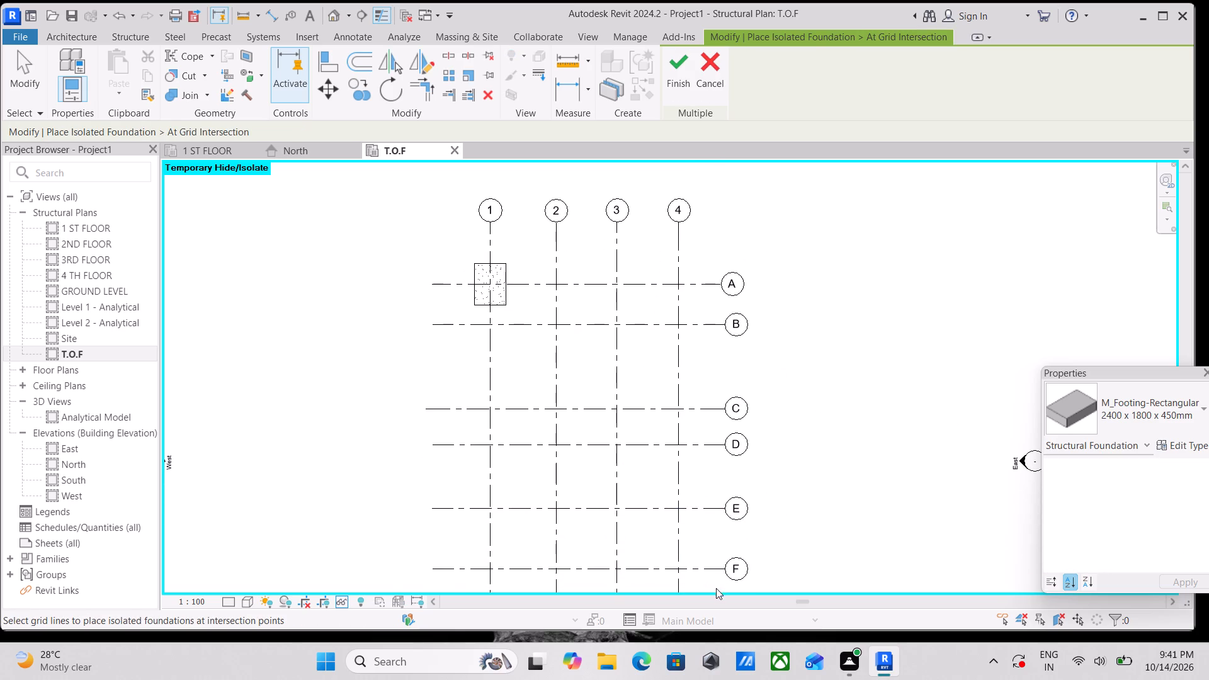
scroll(710, 533, down, 3)
middle_drag(708, 522, 741, 447)
drag(740, 502, 620, 302)
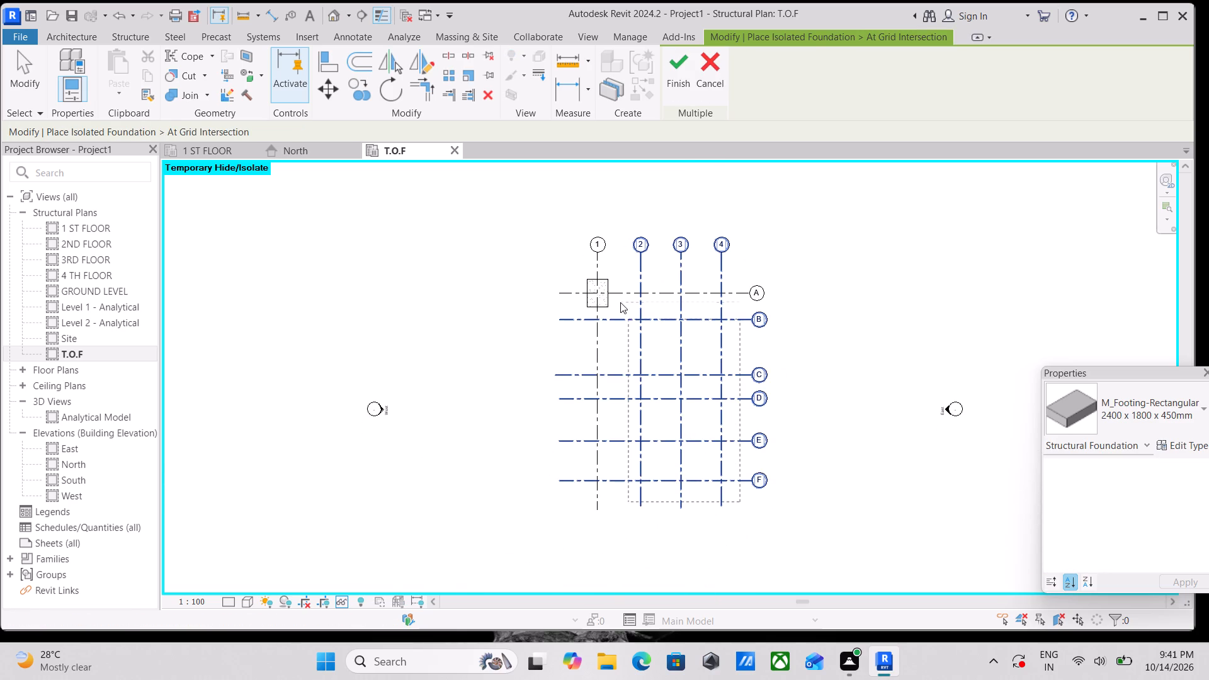
drag(620, 302, 586, 268)
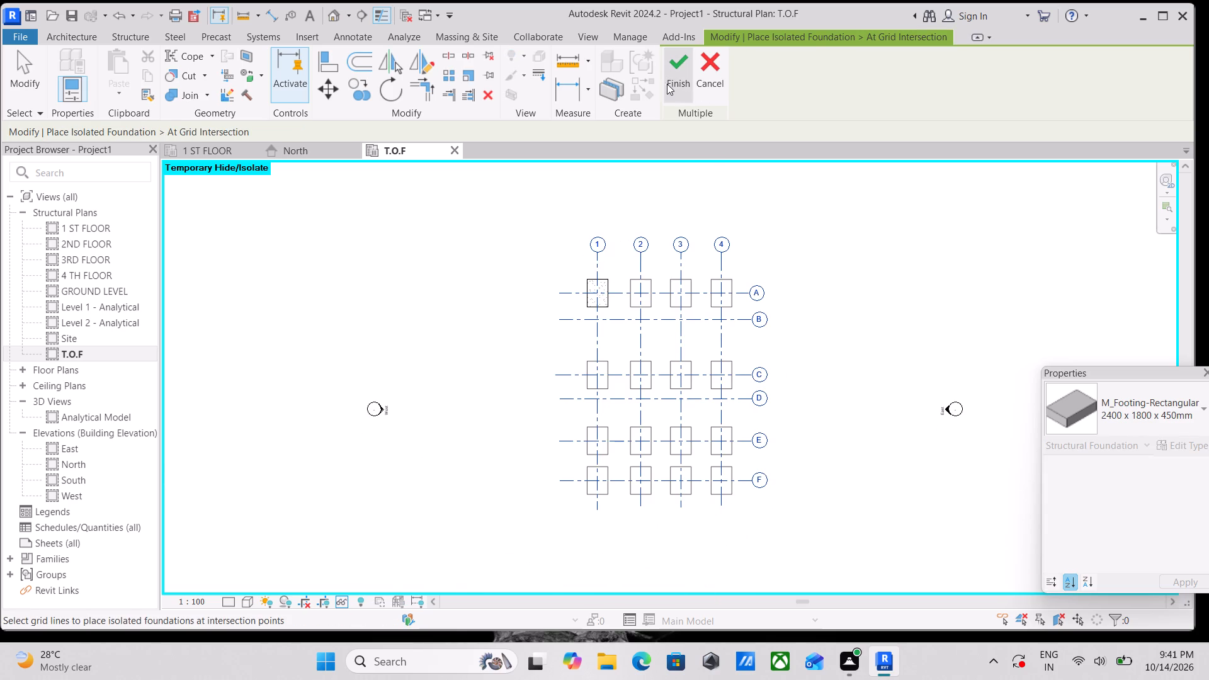
click(668, 71)
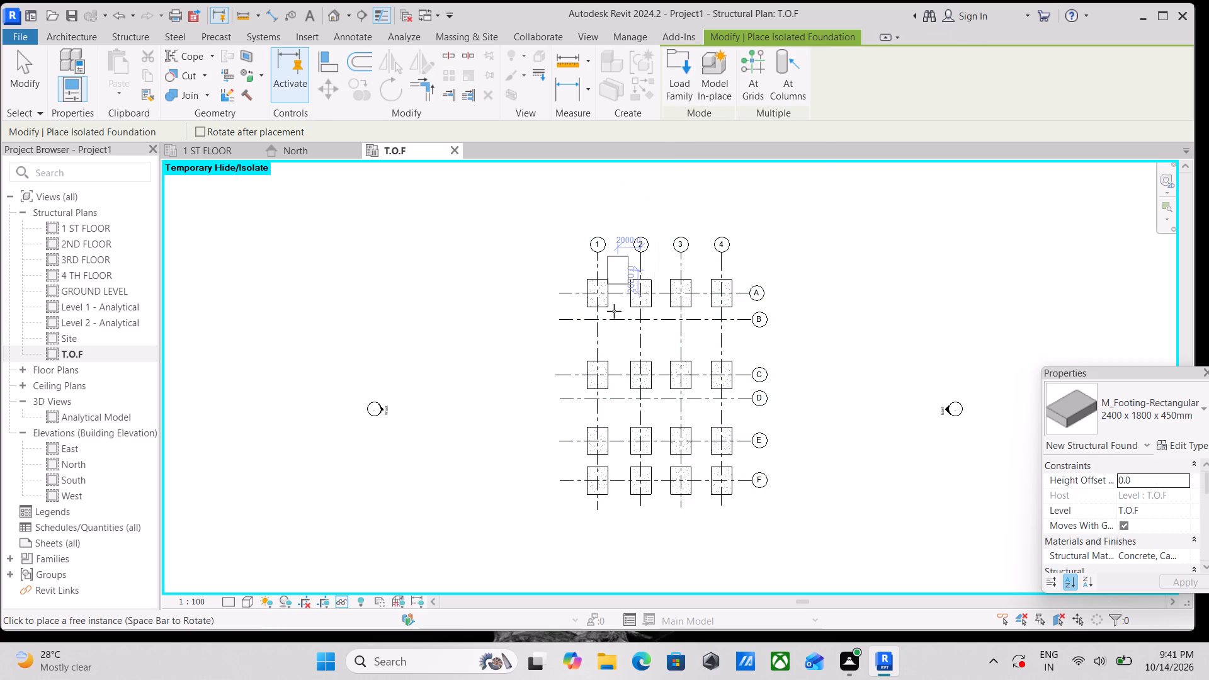
Add footings between grids C and E: on grids 1 and 2 about 2557 mm from C, on grids 3 and 4 about 700 mm past D.
scroll(665, 390, up, 4)
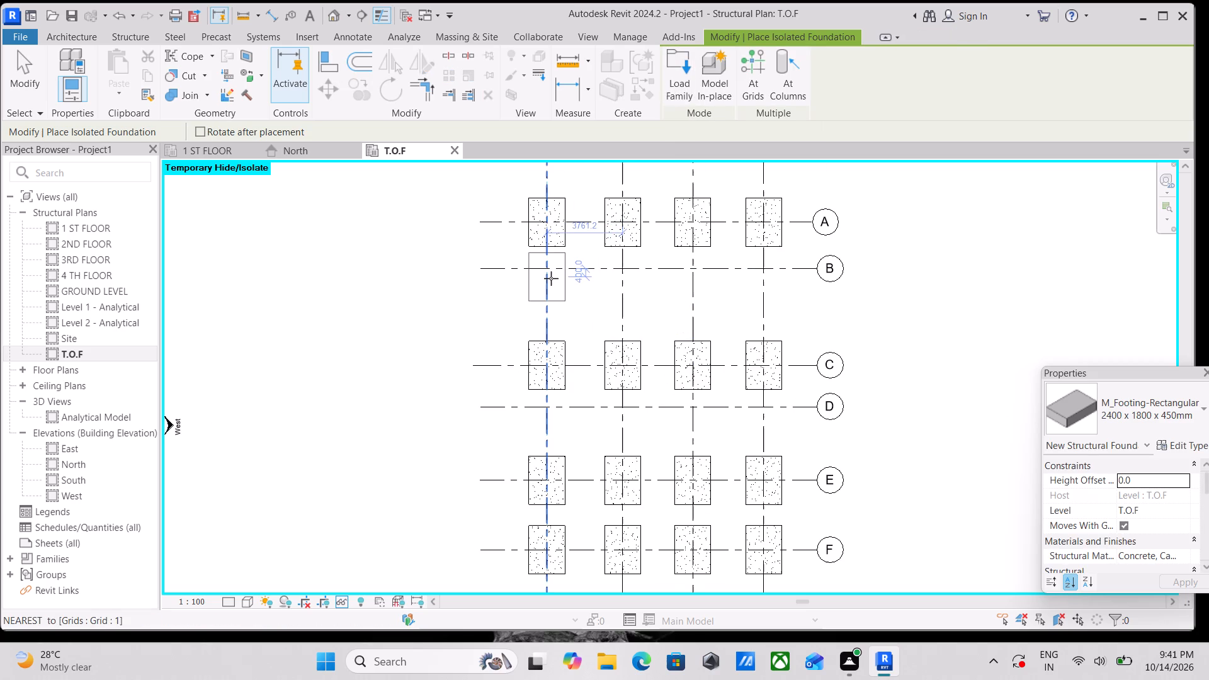
scroll(552, 278, up, 1)
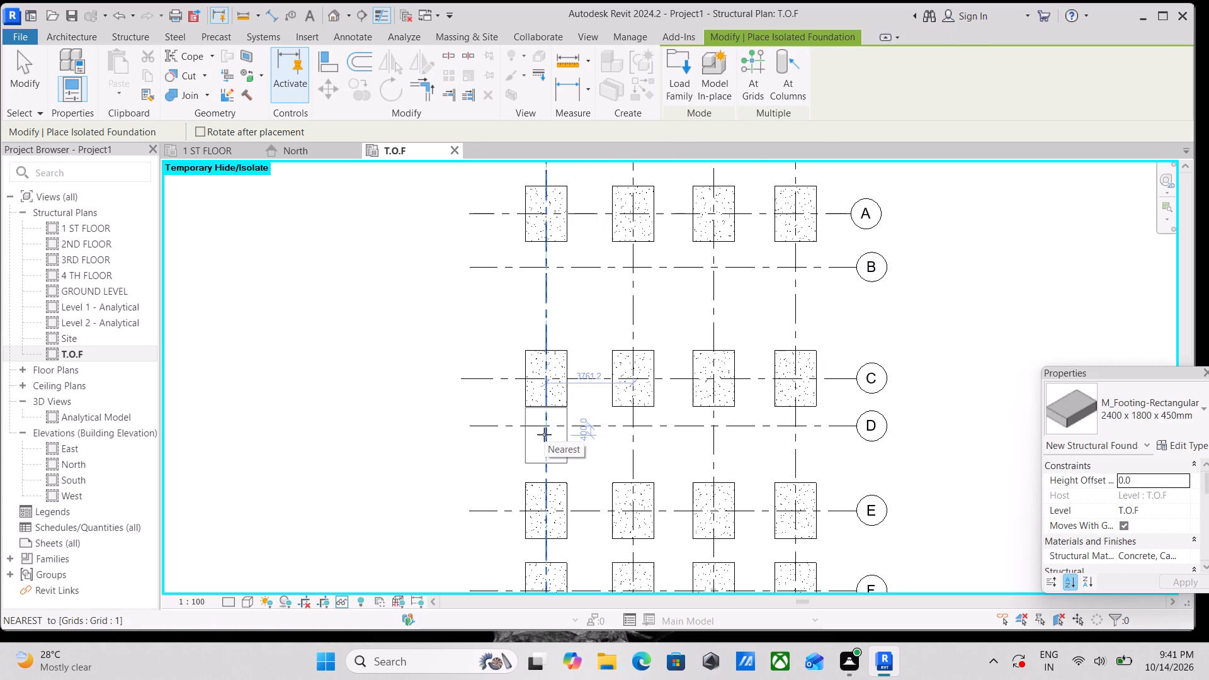
scroll(544, 434, up, 7)
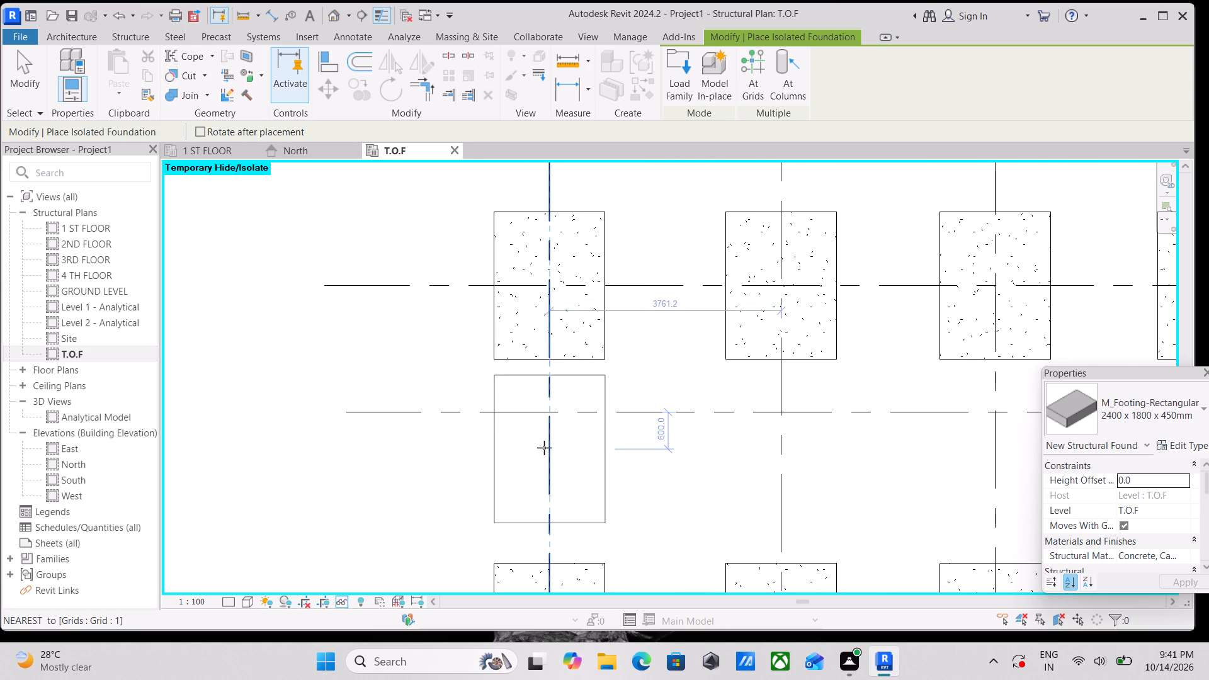
click(546, 441)
scroll(684, 464, down, 2)
middle_drag(684, 464, 536, 454)
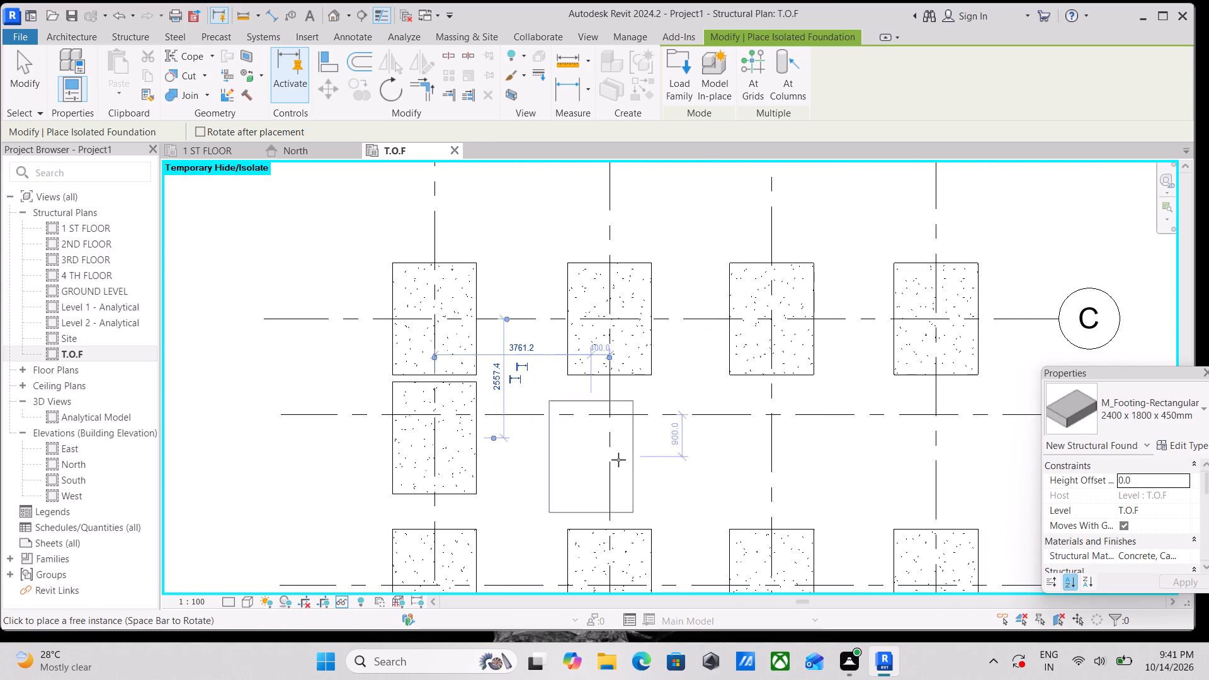
click(613, 441)
middle_drag(701, 458, 485, 441)
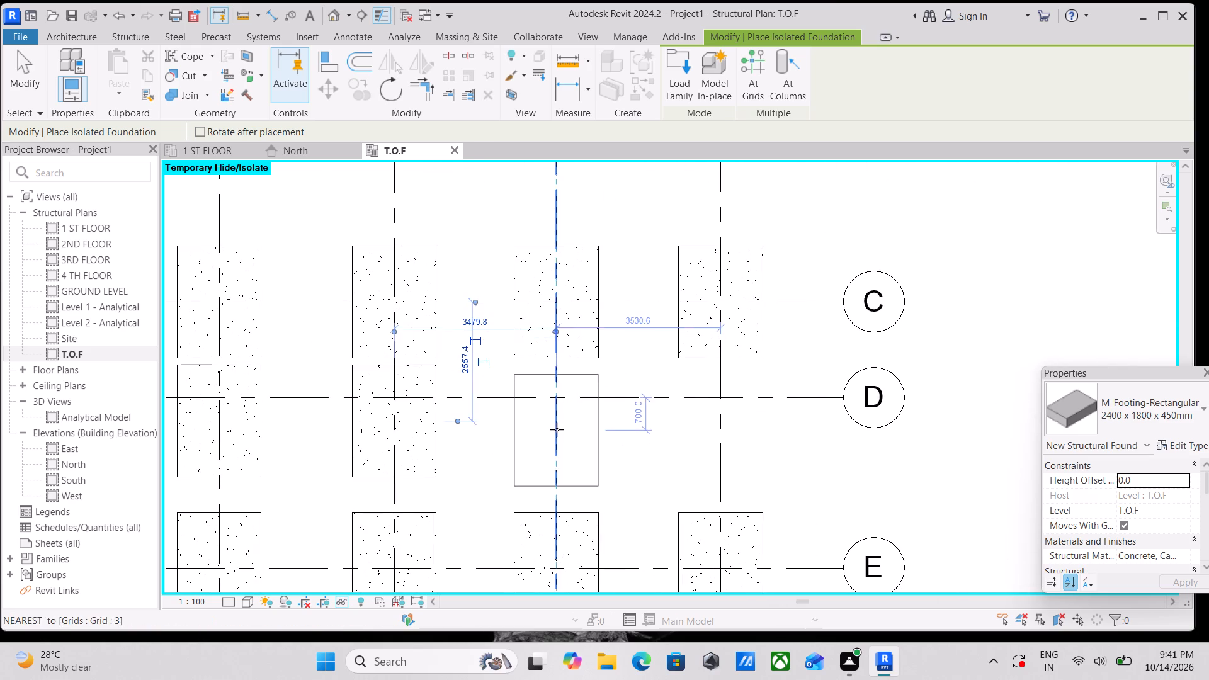
click(555, 429)
middle_drag(650, 432, 530, 430)
click(599, 428)
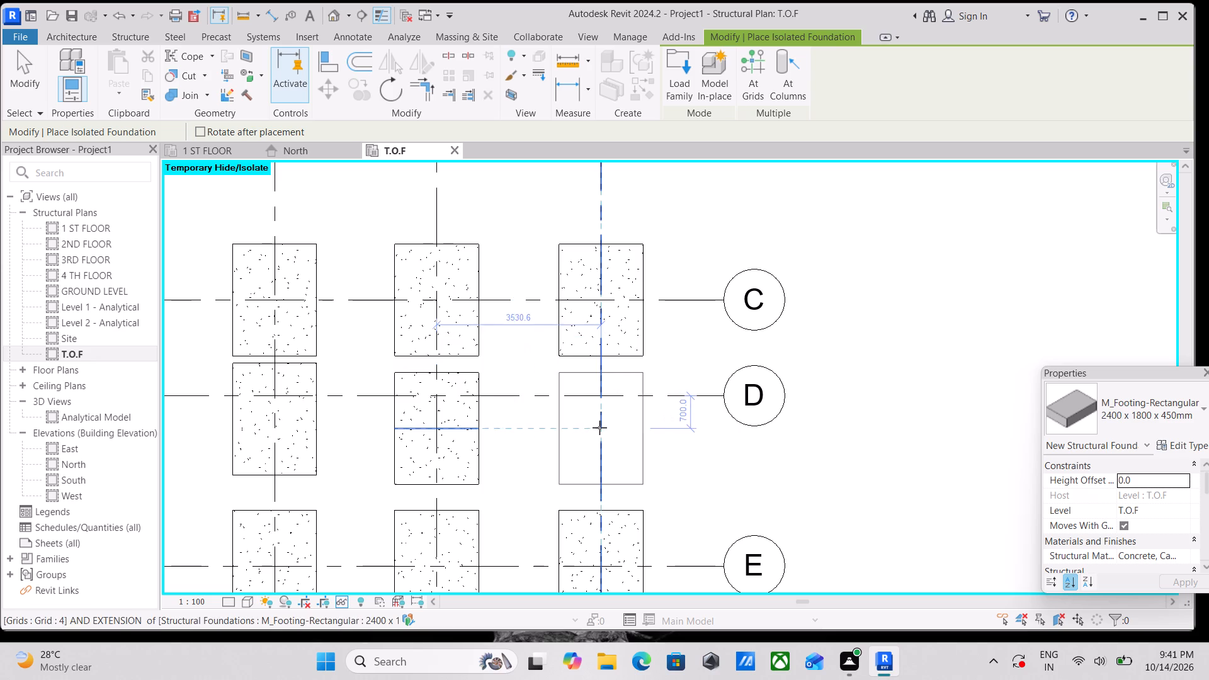
Rotate the 2400 x 1800 x 450mm footing 90 degrees and place one where grid B crosses each of grids 4, 3, 2 and 1.
middle_drag(562, 422, 576, 577)
scroll(586, 422, down, 2)
middle_drag(587, 431, 608, 535)
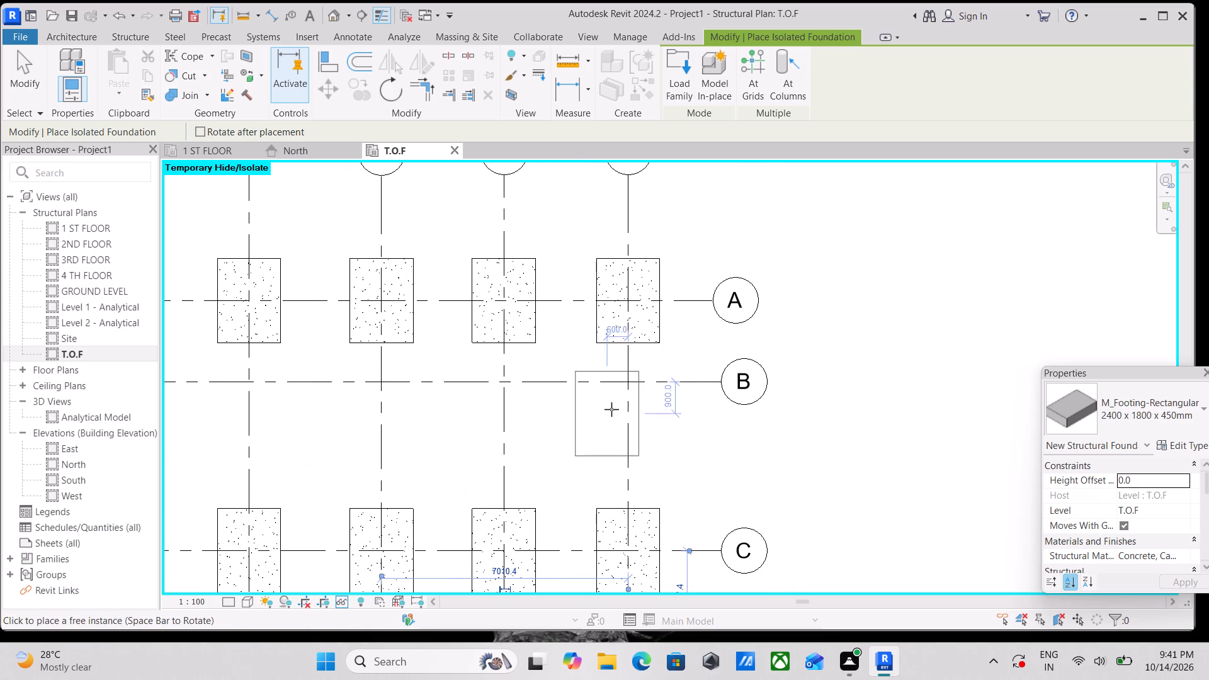
scroll(614, 407, up, 2)
scroll(632, 400, down, 2)
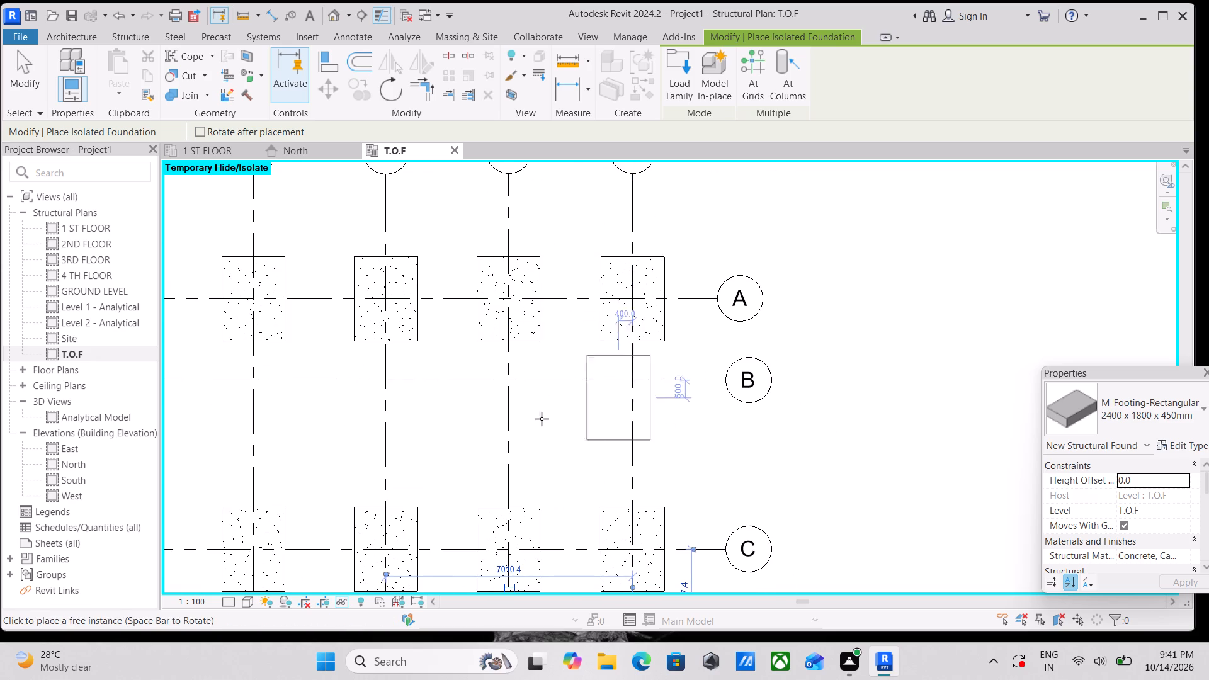
key(space)
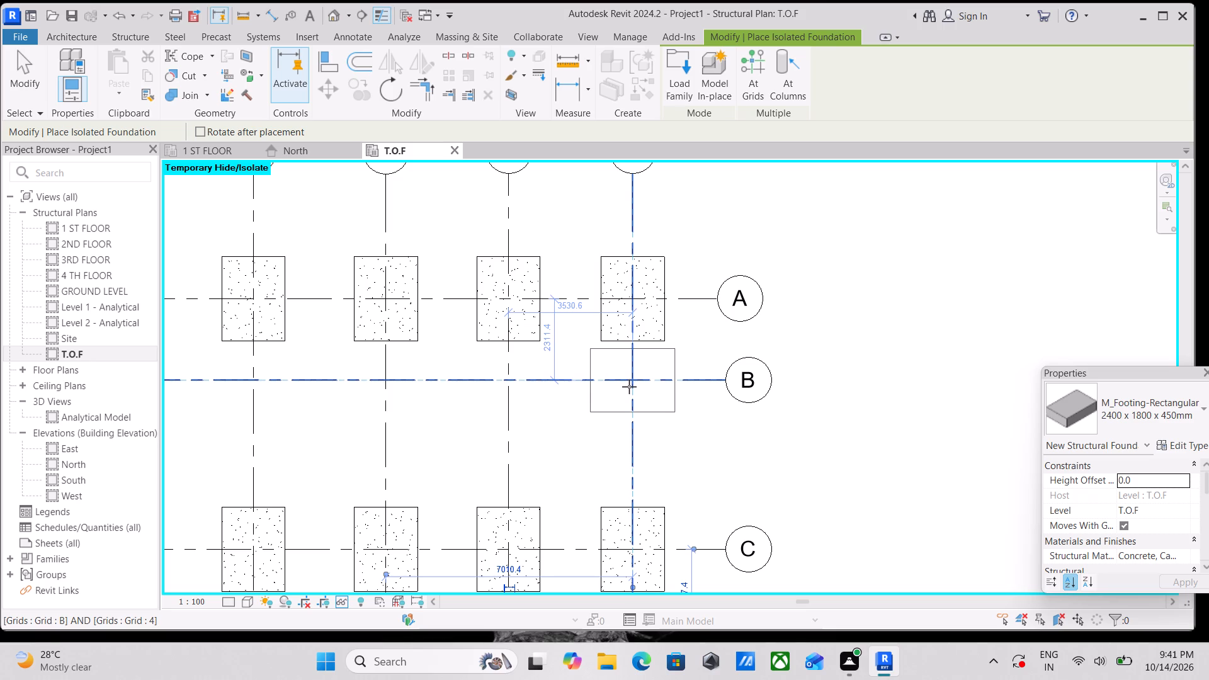
click(629, 387)
middle_drag(518, 429, 559, 456)
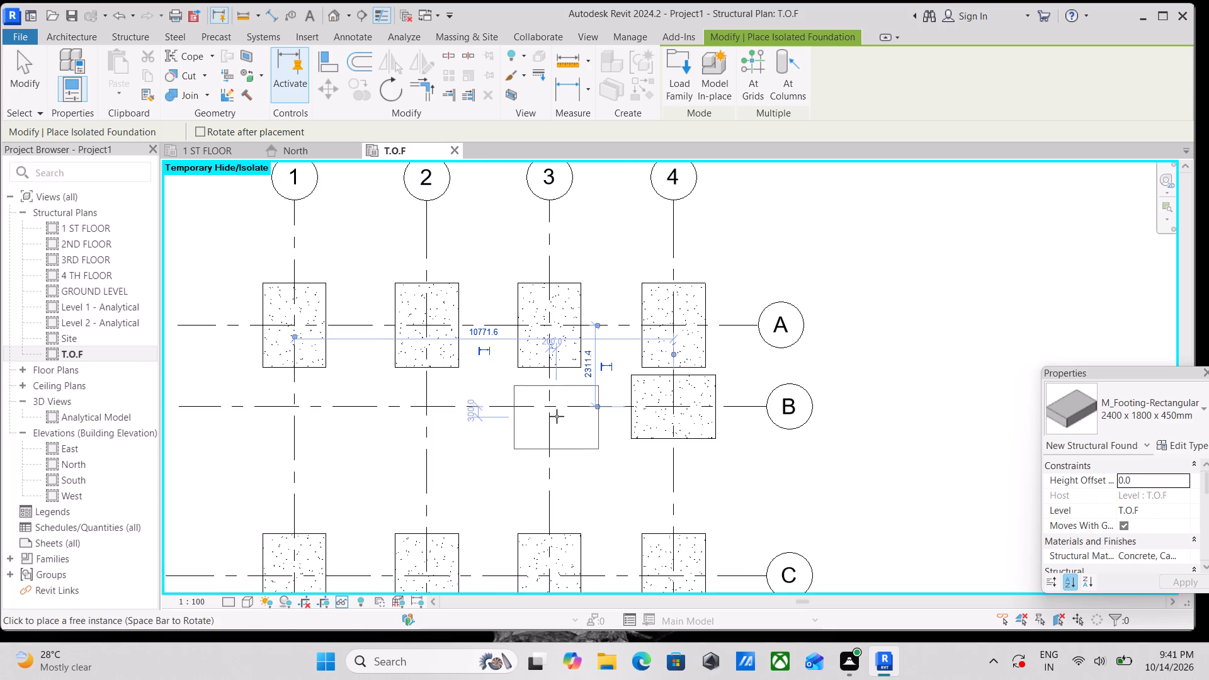
click(553, 411)
middle_drag(460, 462, 603, 455)
scroll(460, 462, down, 1)
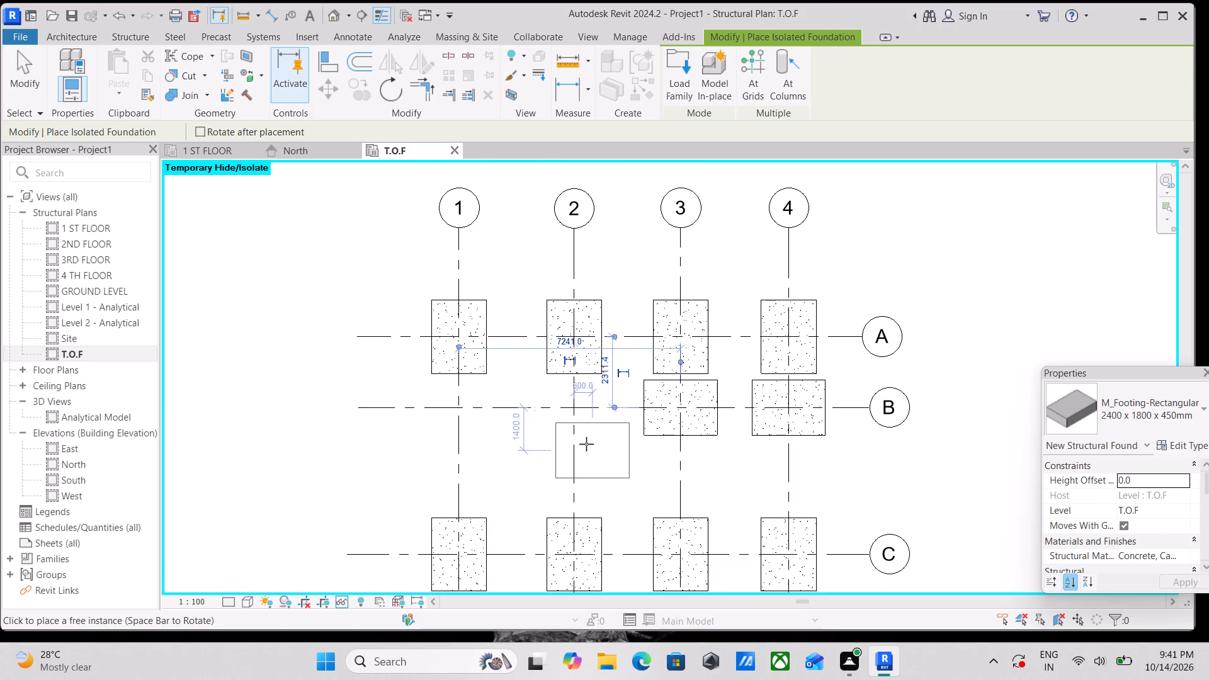
click(574, 411)
middle_drag(471, 437, 488, 462)
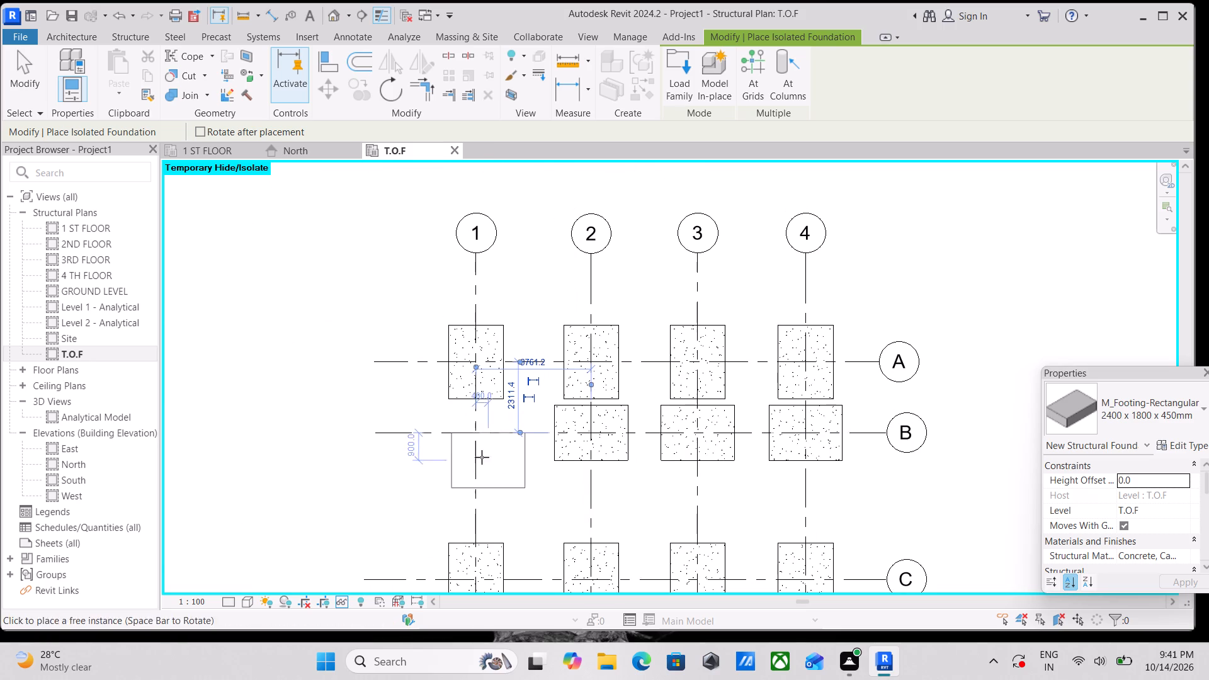
click(472, 439)
scroll(513, 503, down, 1)
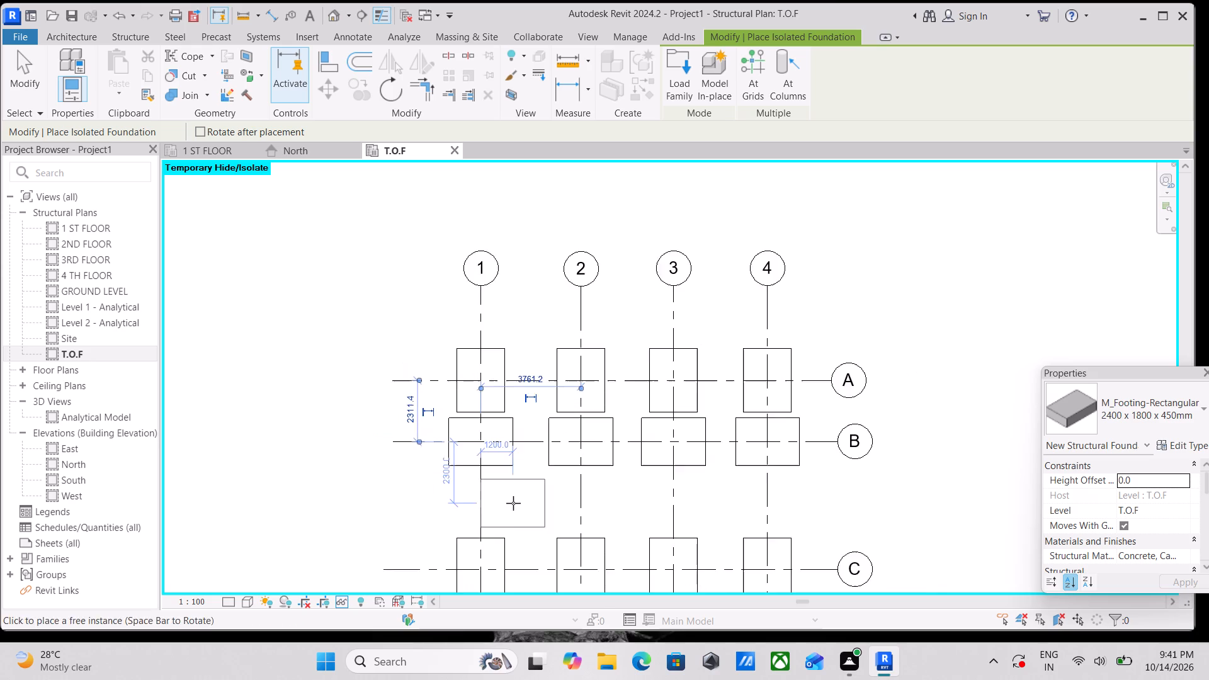
Rotate the four 2400 x 1800 x 450mm footings near grid D, on grids 1 to 4, by 90 degrees each.
middle_drag(513, 503, 518, 361)
scroll(517, 424, up, 2)
key(Escape)
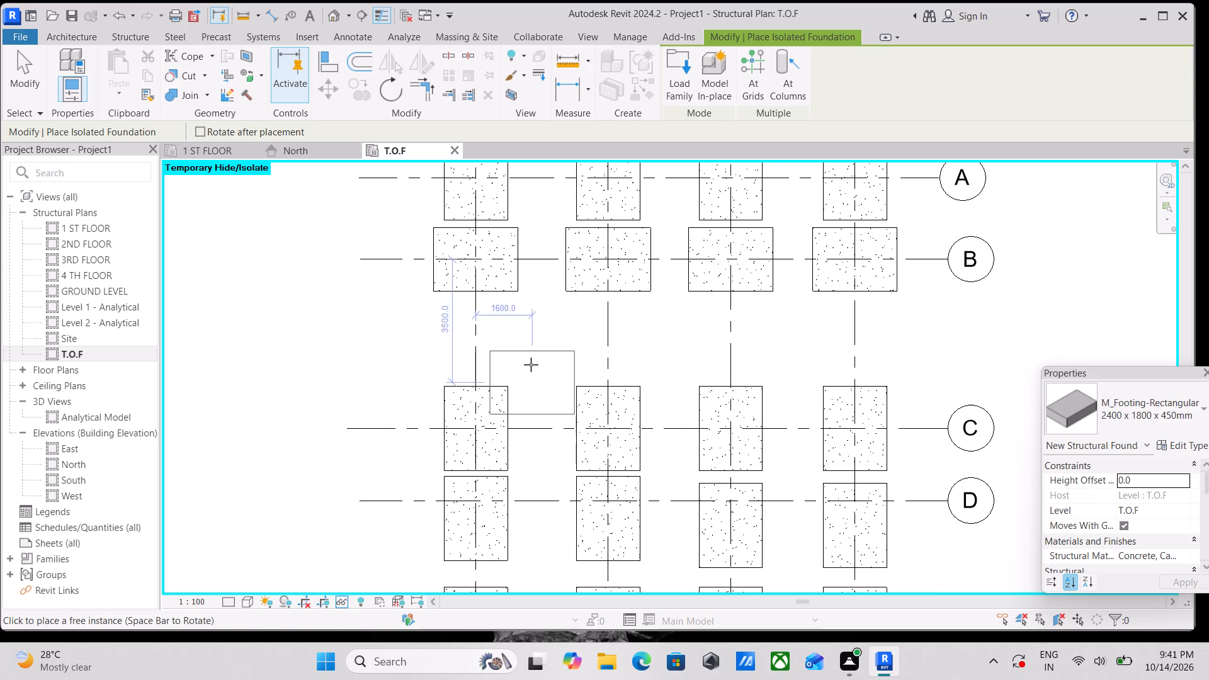
key(Escape)
scroll(518, 523, down, 1)
middle_drag(518, 521, 547, 378)
click(535, 402)
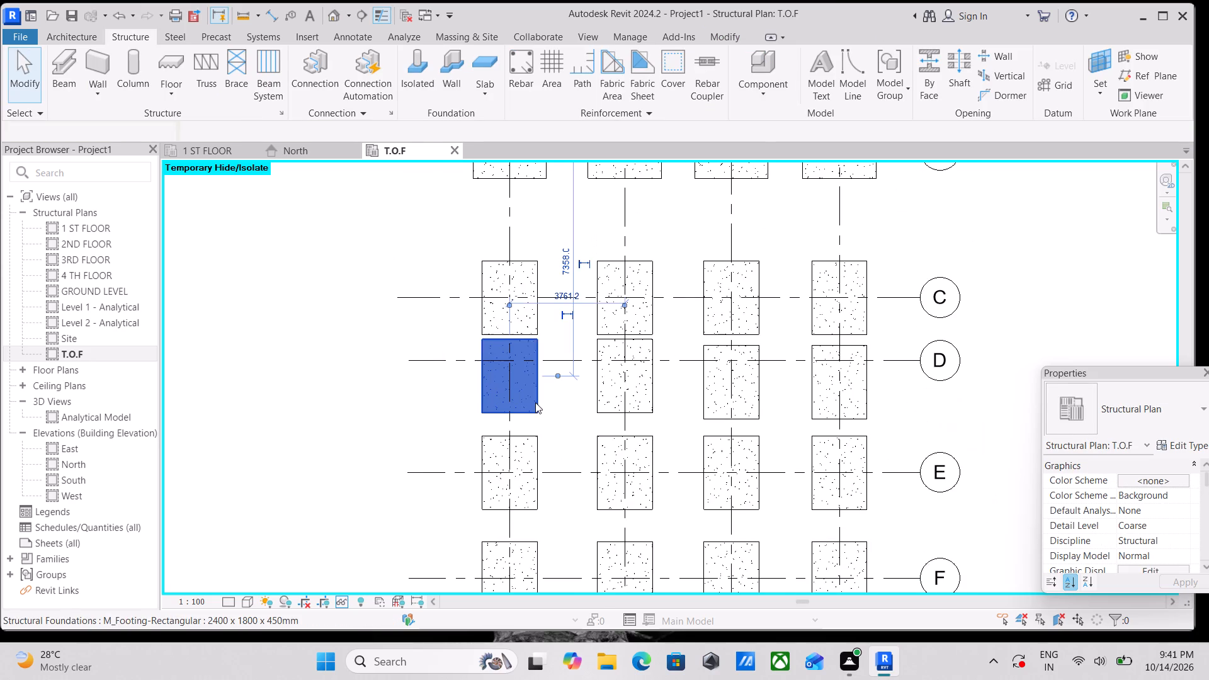
key(space)
key(Escape)
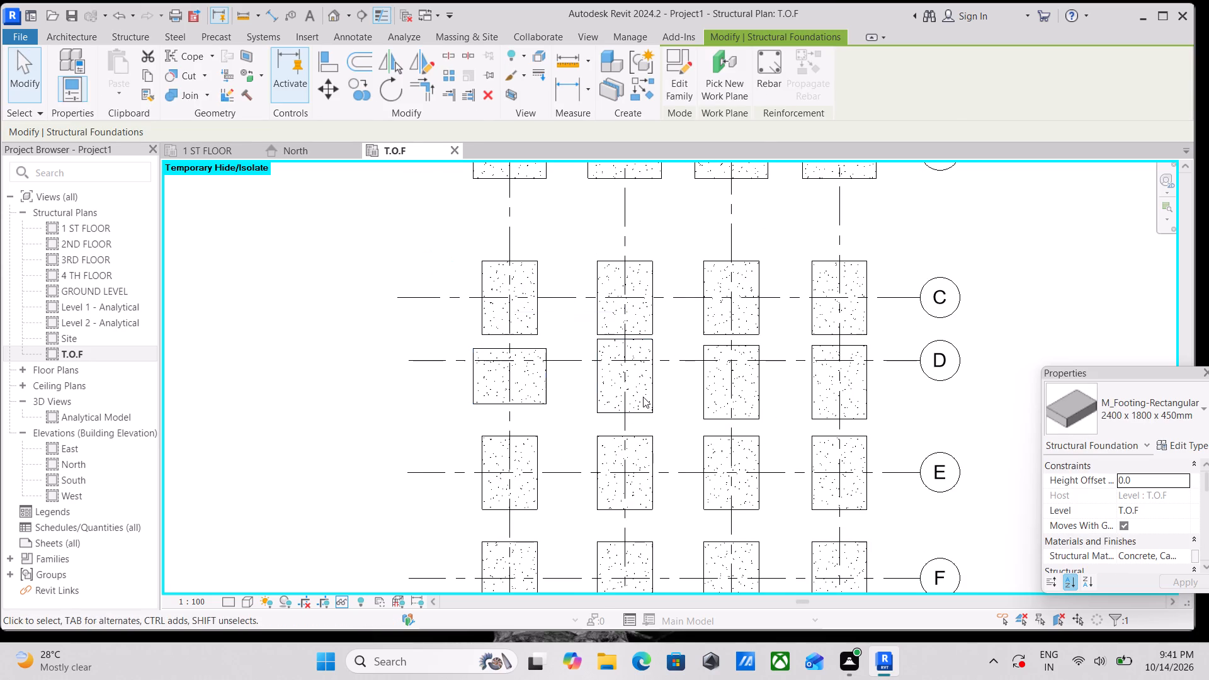
click(645, 405)
key(space)
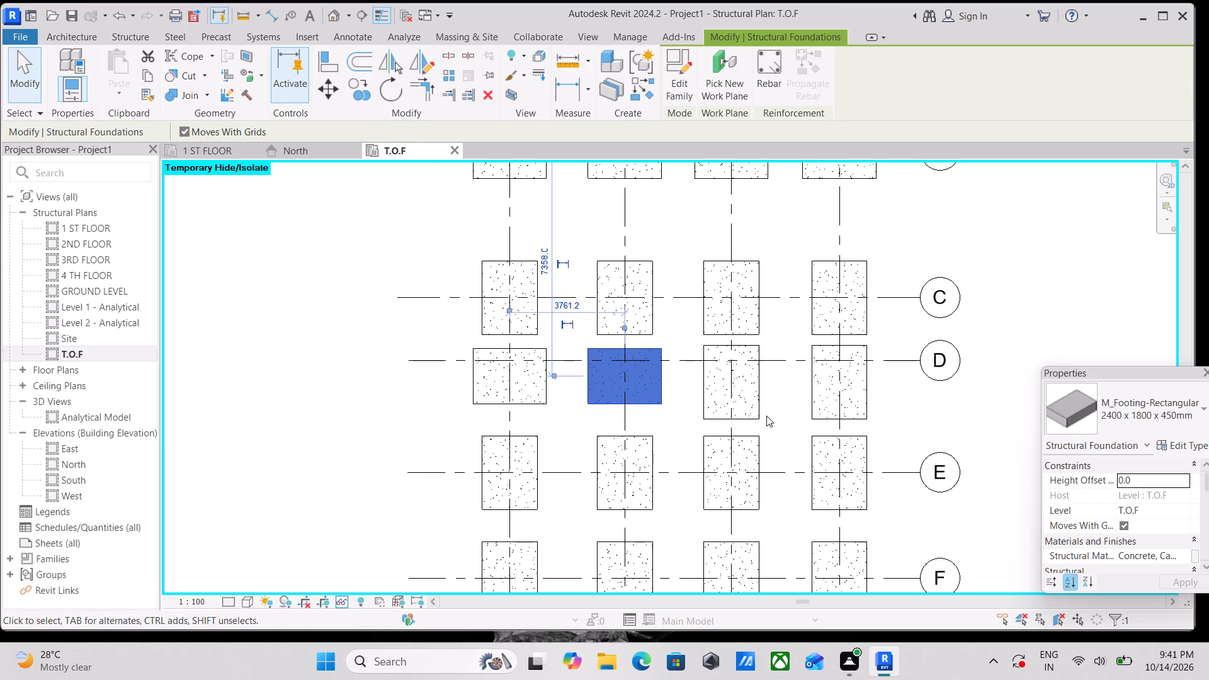
click(754, 414)
key(space)
click(869, 416)
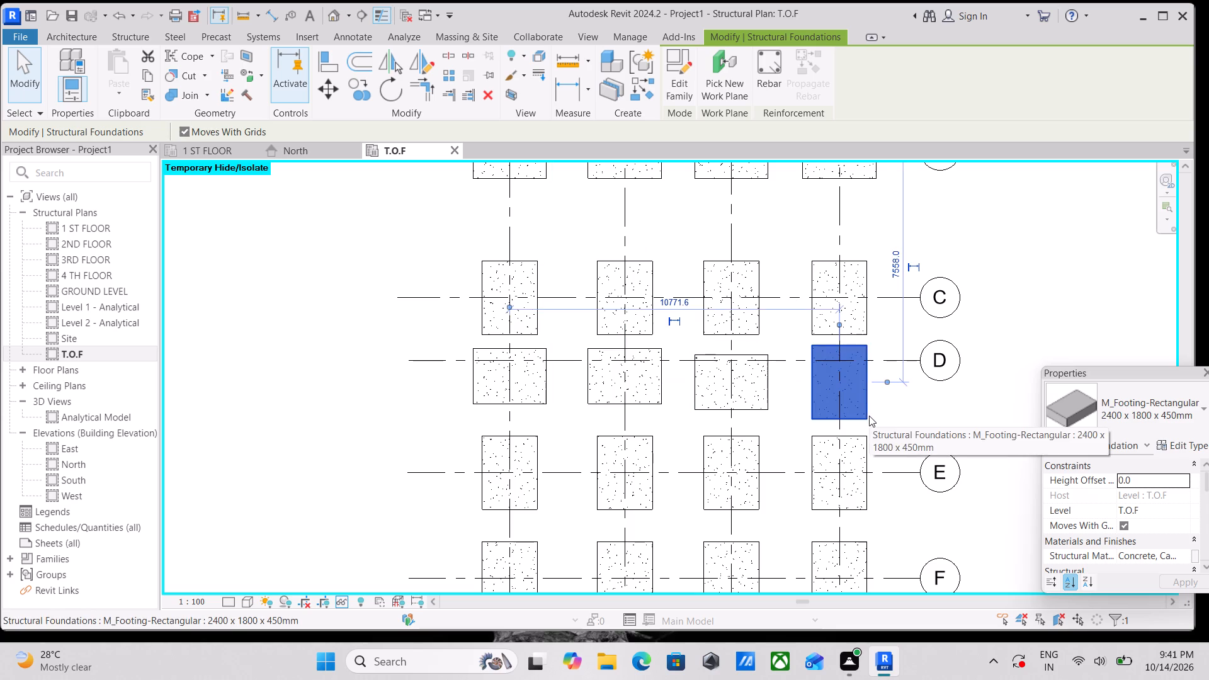
key(space)
scroll(511, 327, up, 4)
key(Escape)
Nudge the grid 1 footing near grid D towards grid C, leaving only a narrow gap to the footing on C.
scroll(551, 419, up, 2)
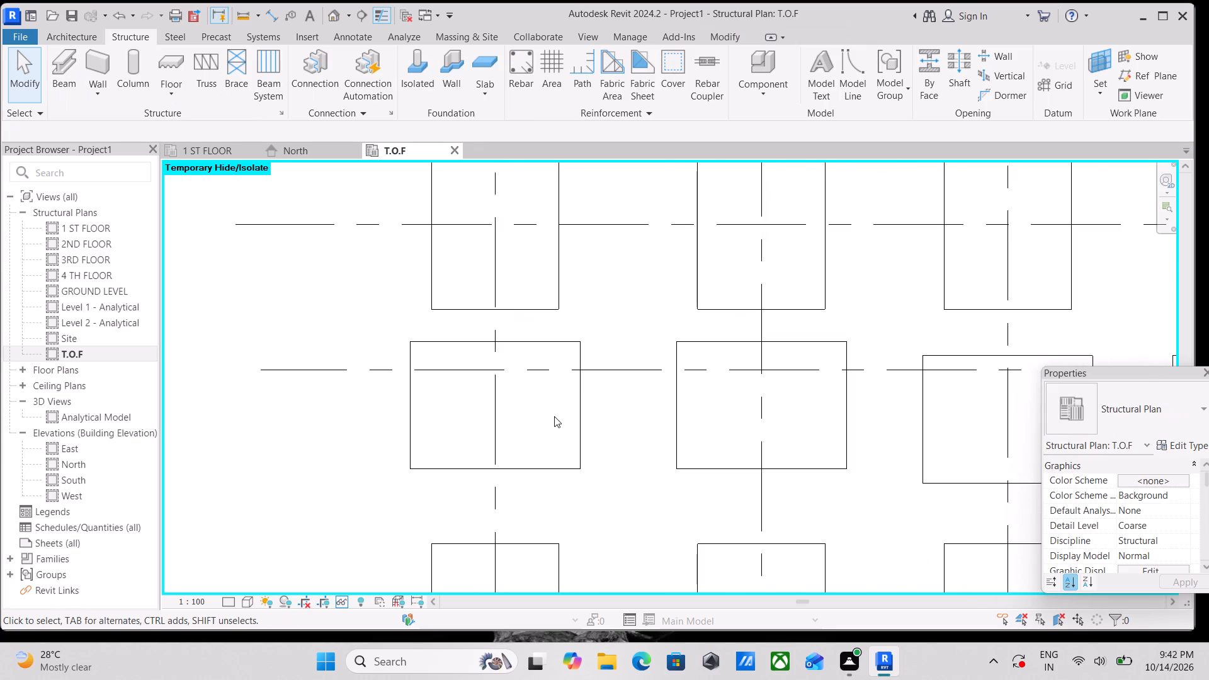
click(576, 429)
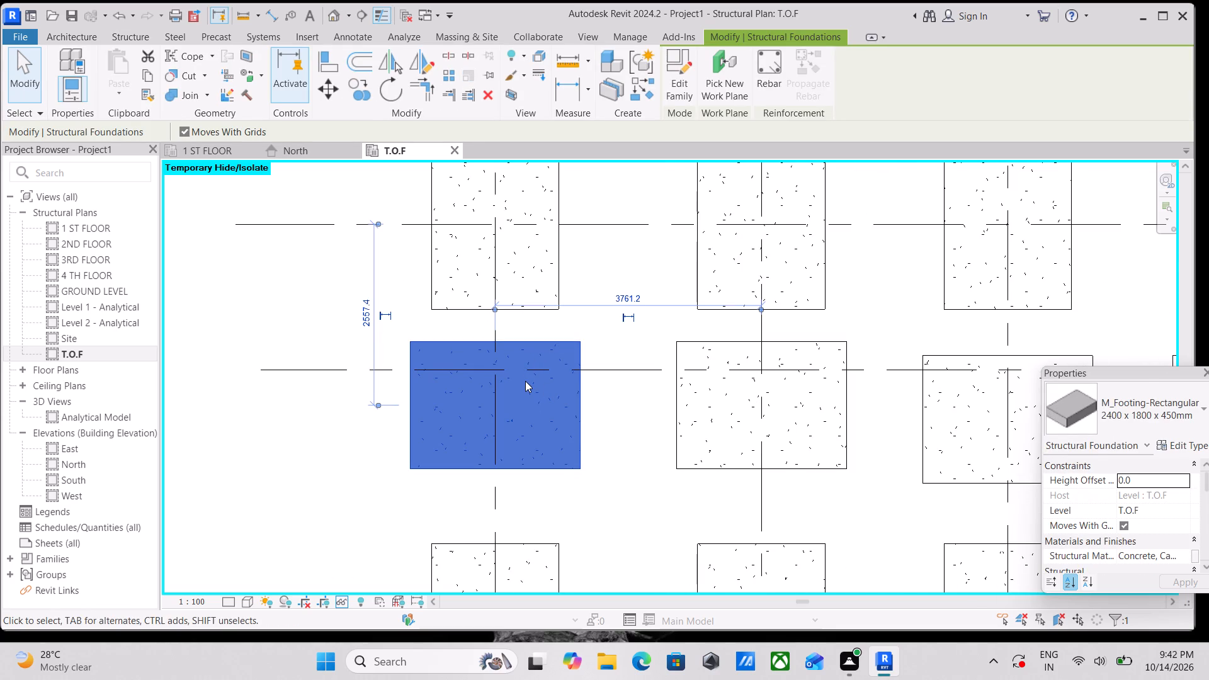
key(Up)
key(Up)
key(Up)
key(Up)
key(Up)
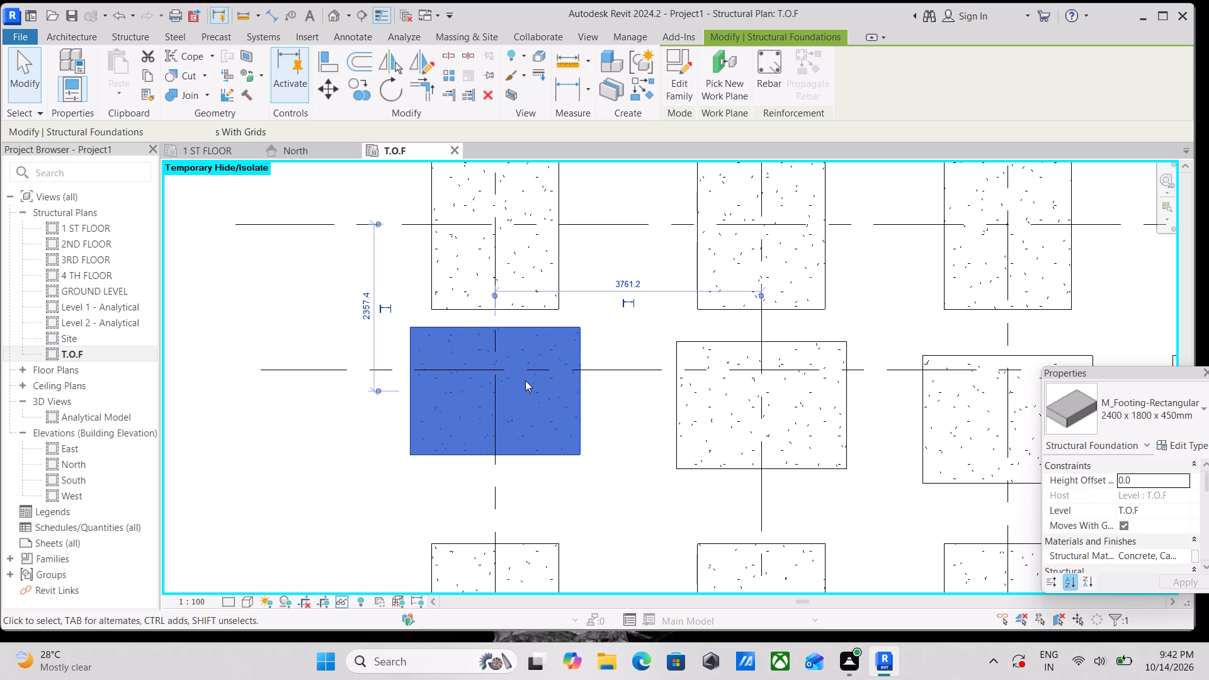
key(Up)
key(Up)
key(Escape)
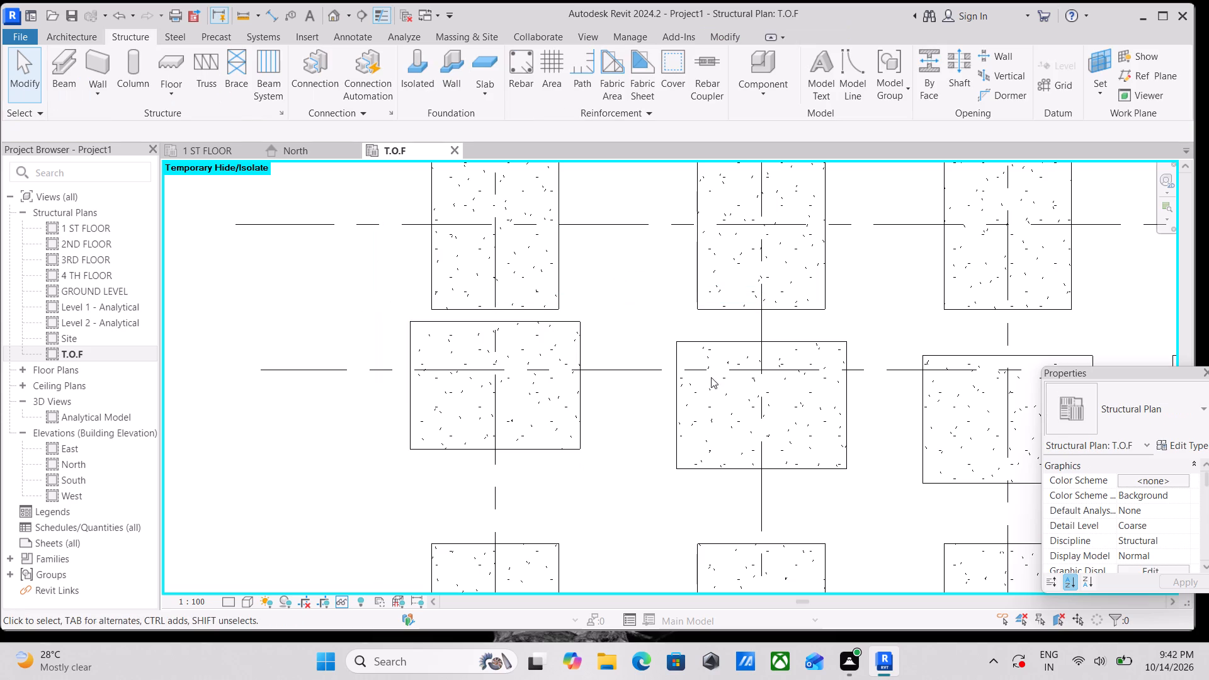
Nudge the grid 2 footing near grid D towards grid C, roughly in line with the grid 1 footing.
click(851, 429)
key(Up)
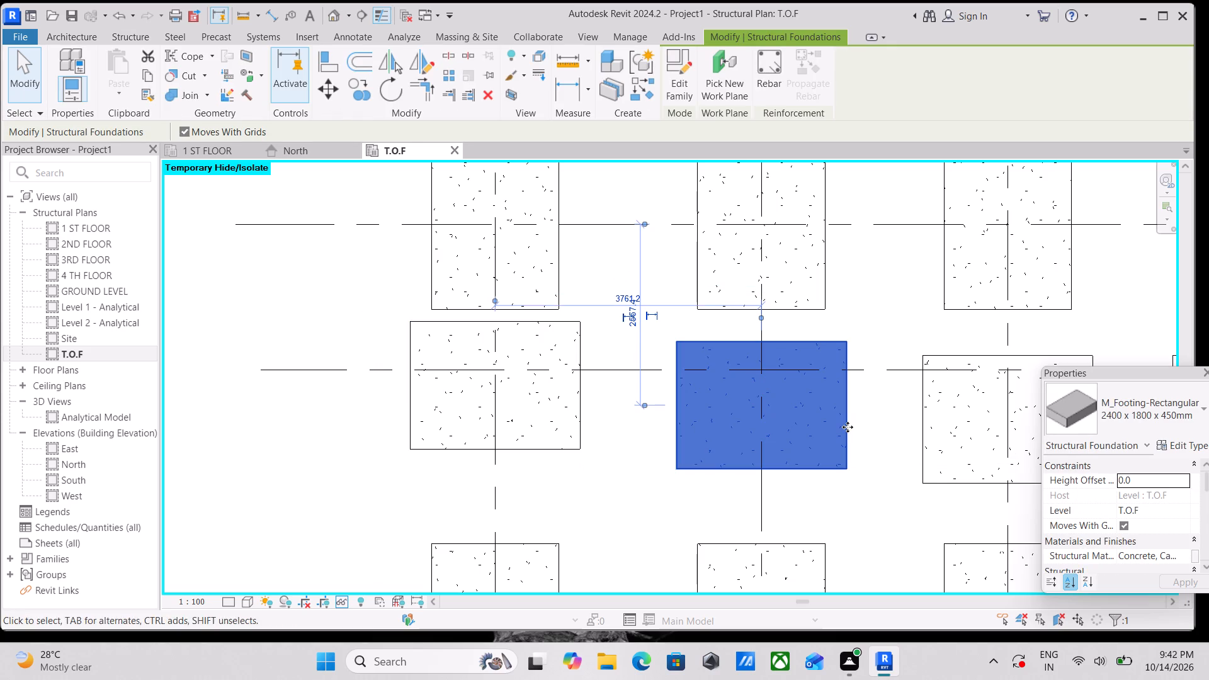
key(Up)
key(Up)
key(Up)
key(Up)
key(Up)
scroll(878, 429, down, 2)
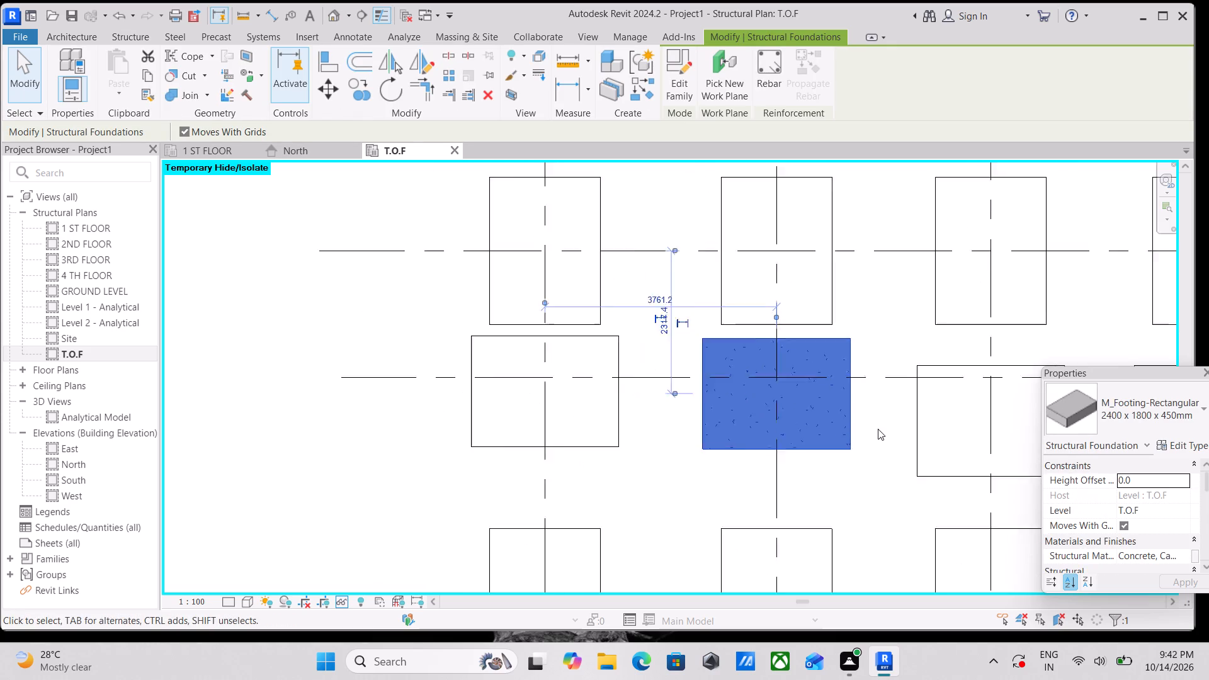
scroll(878, 429, down, 1)
middle_drag(878, 429, 639, 412)
key(Escape)
Nudge the grid 3 footing near grid D towards grid C until its centre is about 2277 mm from C.
click(770, 428)
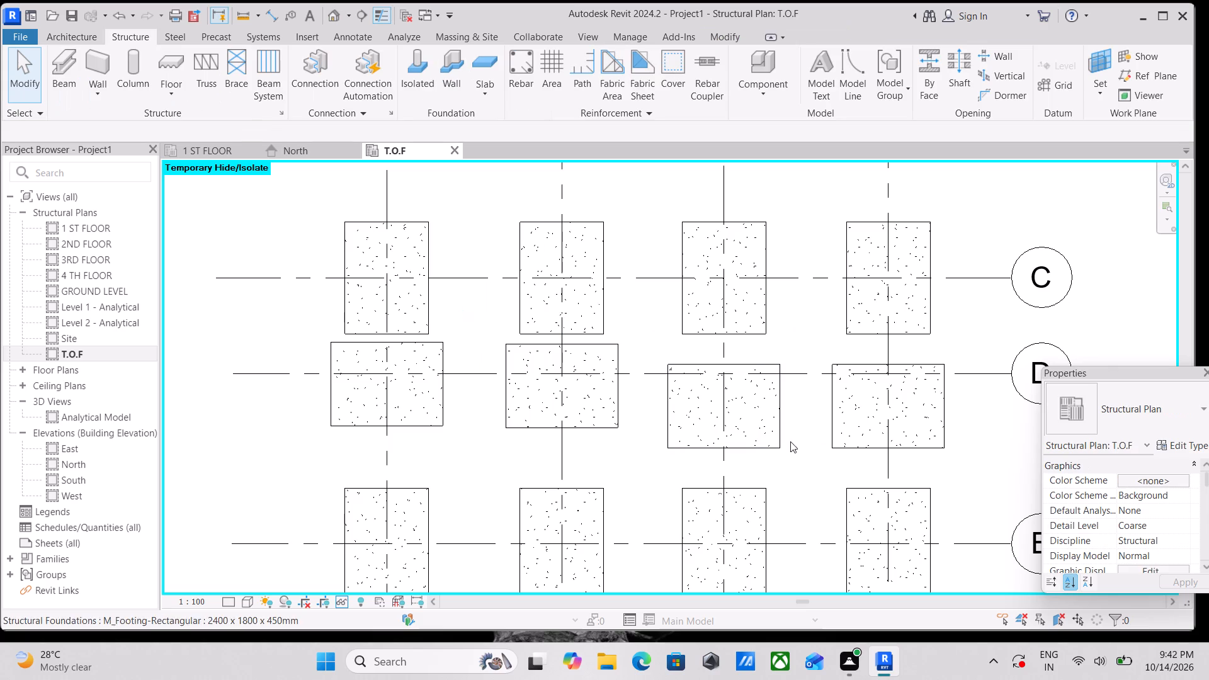
click(781, 443)
key(Up)
key(Up)
key(Up)
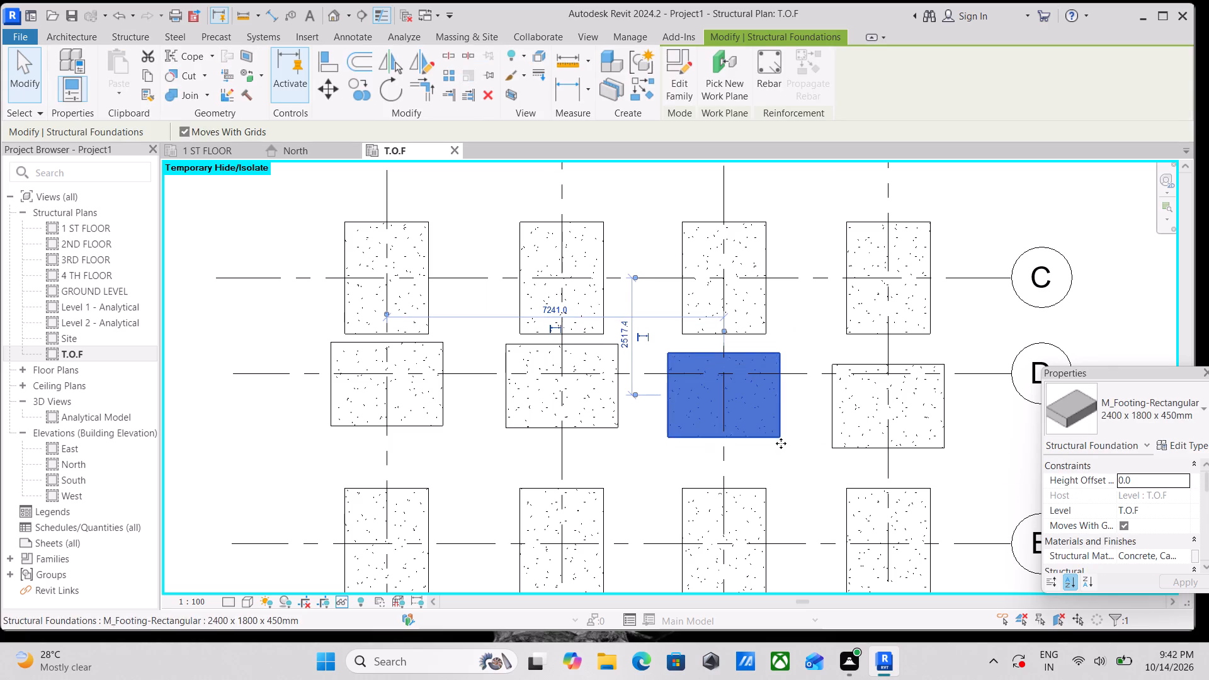
key(Up)
key(Up)
key(Up)
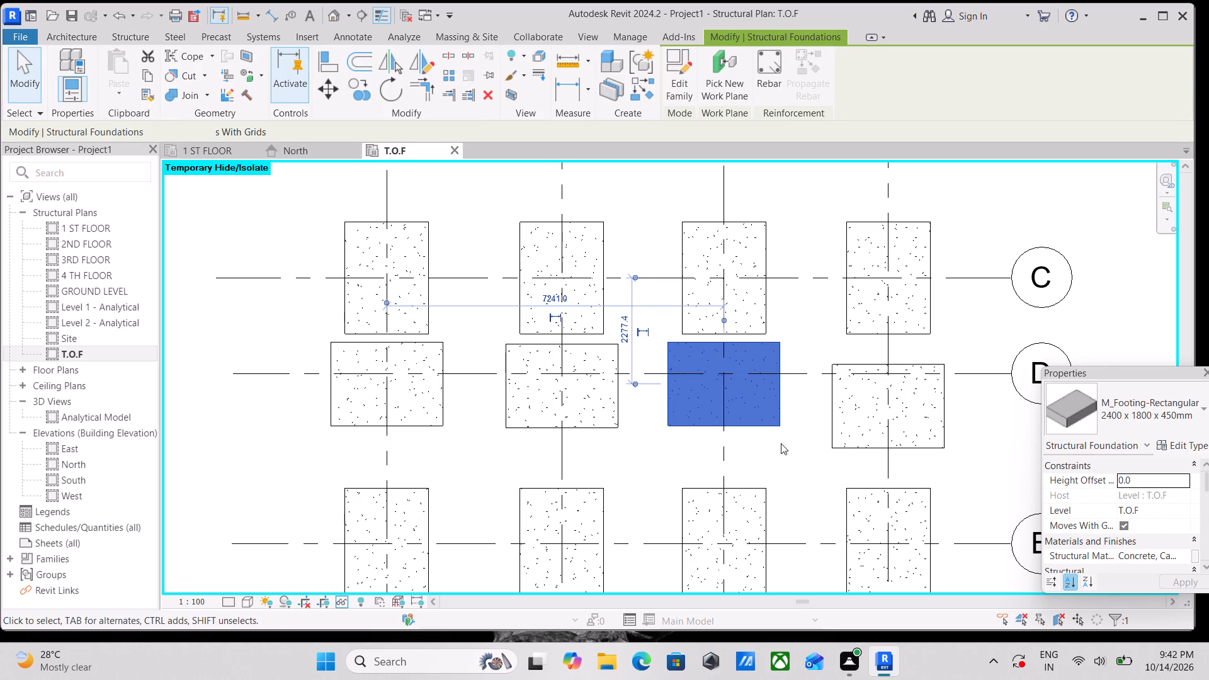
Nudge the grid 4 footing near grid D towards grid C, level with the grid 3 footing.
click(931, 451)
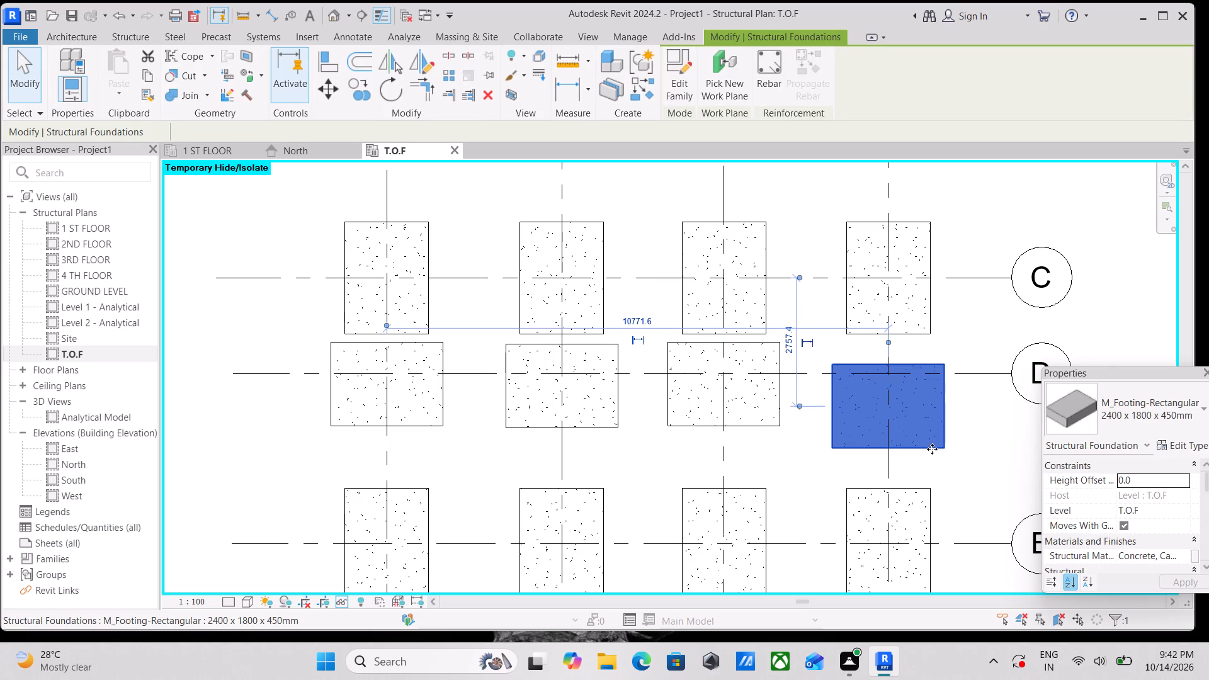
key(Up)
key(Up)
key(Up)
key(Up)
key(Up)
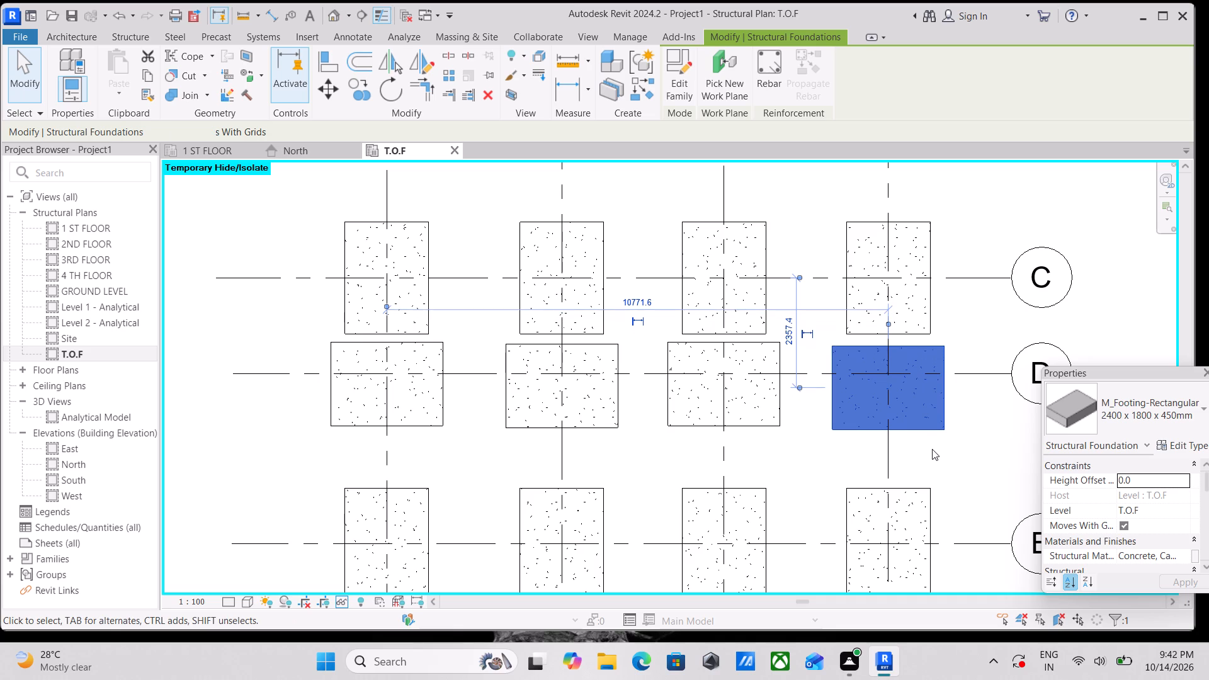
key(Up)
scroll(875, 445, down, 4)
key(Escape)
Examine the footing layout across grids 1 to 4 and A to F in the T.O.F plan.
scroll(875, 445, down, 8)
scroll(819, 405, up, 3)
scroll(796, 342, up, 9)
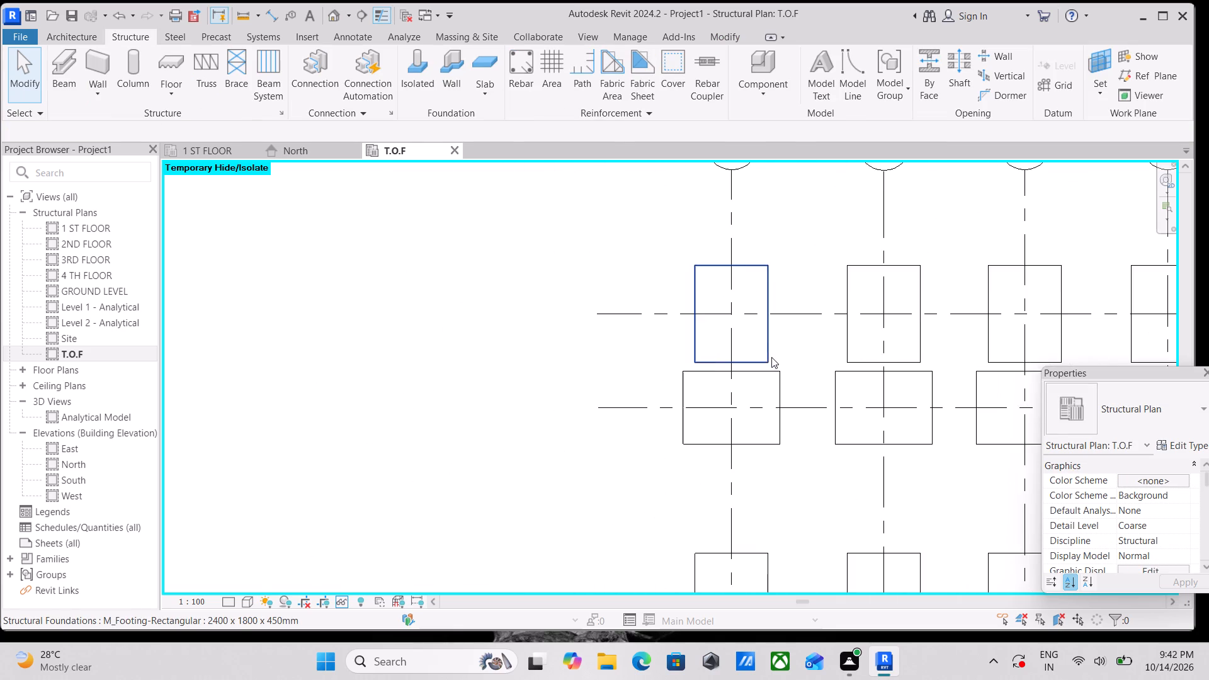
middle_drag(773, 363, 416, 301)
scroll(524, 321, down, 4)
middle_drag(541, 332, 632, 317)
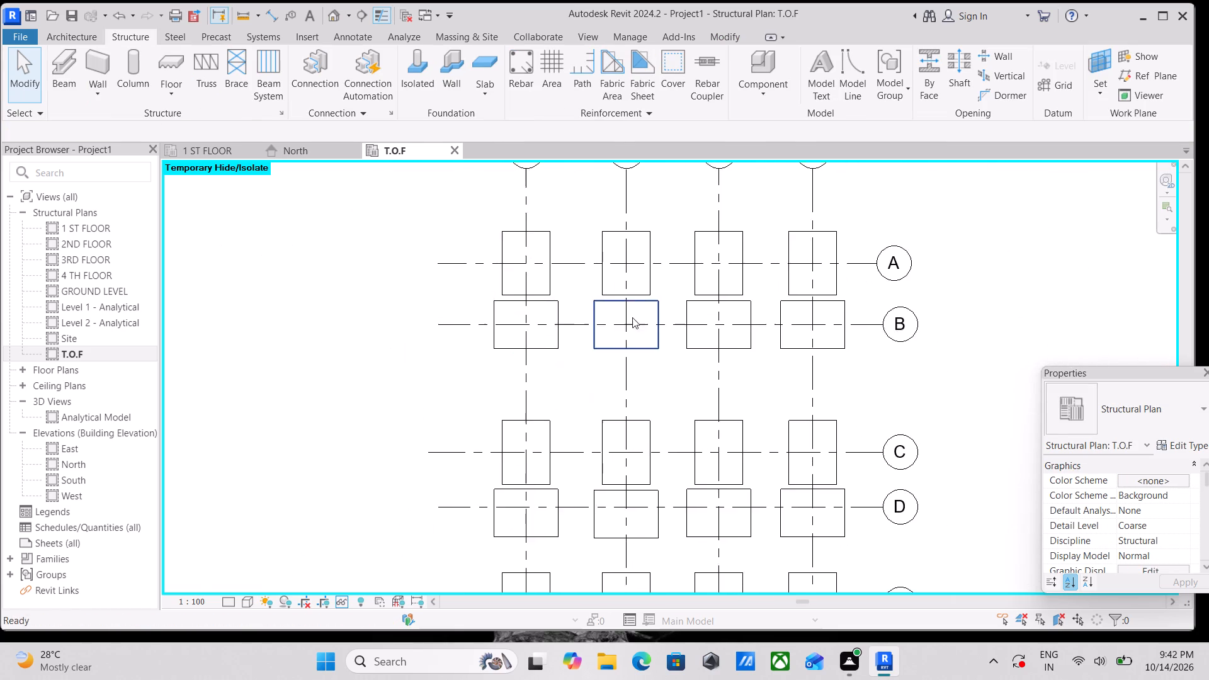
scroll(598, 321, down, 2)
middle_drag(598, 321, 592, 368)
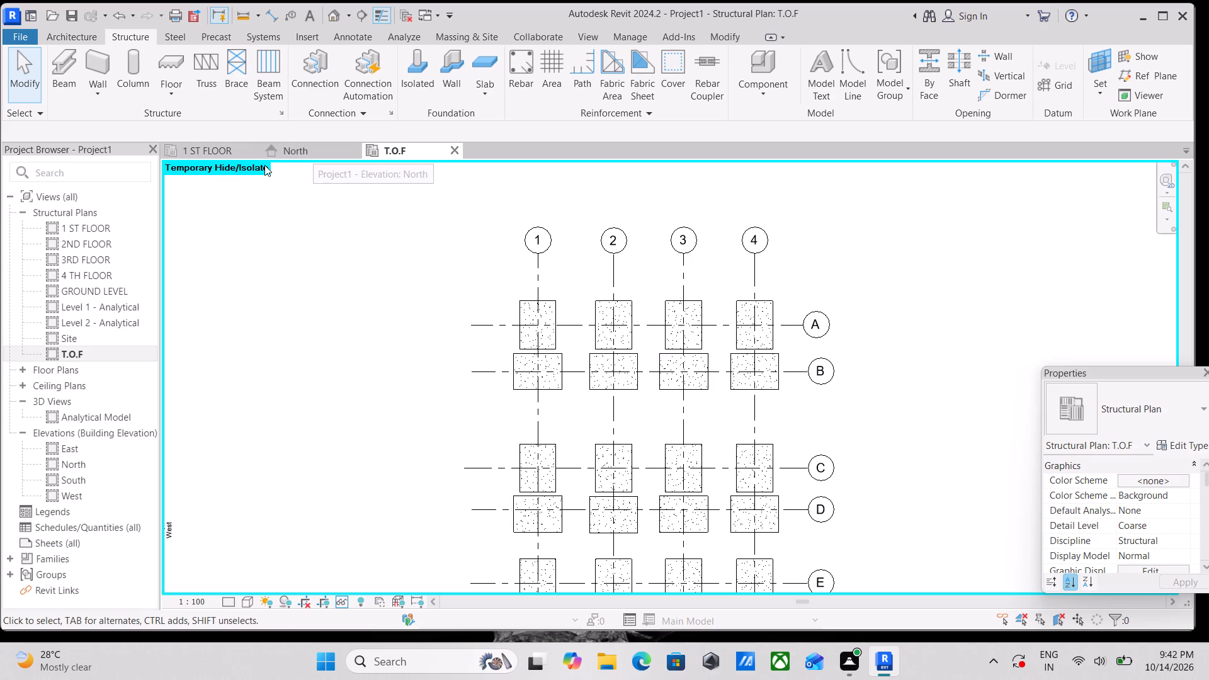
scroll(264, 165, down, 2)
scroll(407, 269, down, 1)
middle_drag(321, 296, 339, 324)
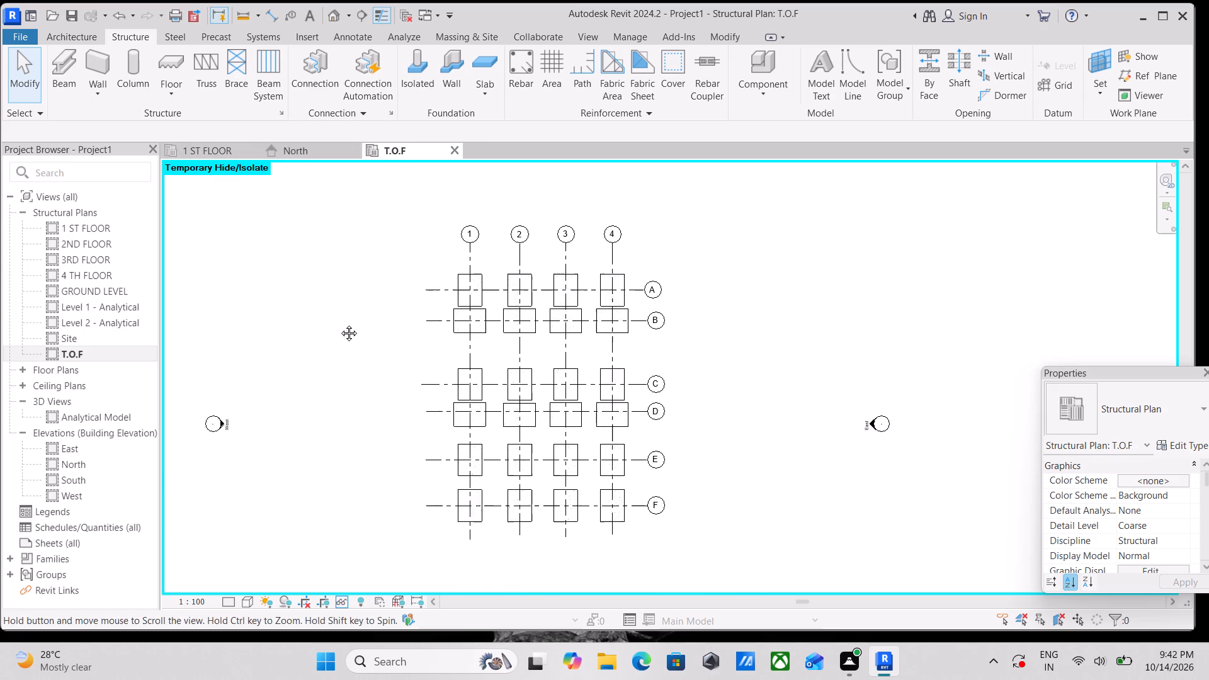
middle_drag(339, 324, 351, 358)
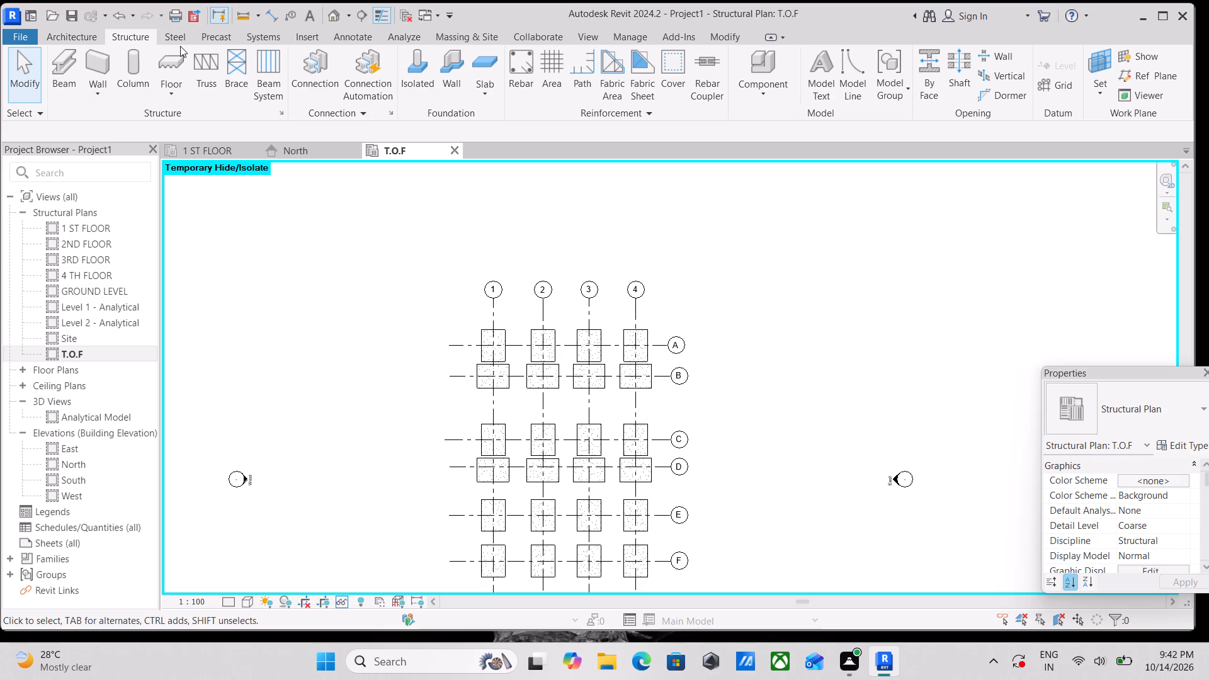
Open the default 3D view and examine the footings together with the imported CAD floor plan, selecting the import.
click(334, 15)
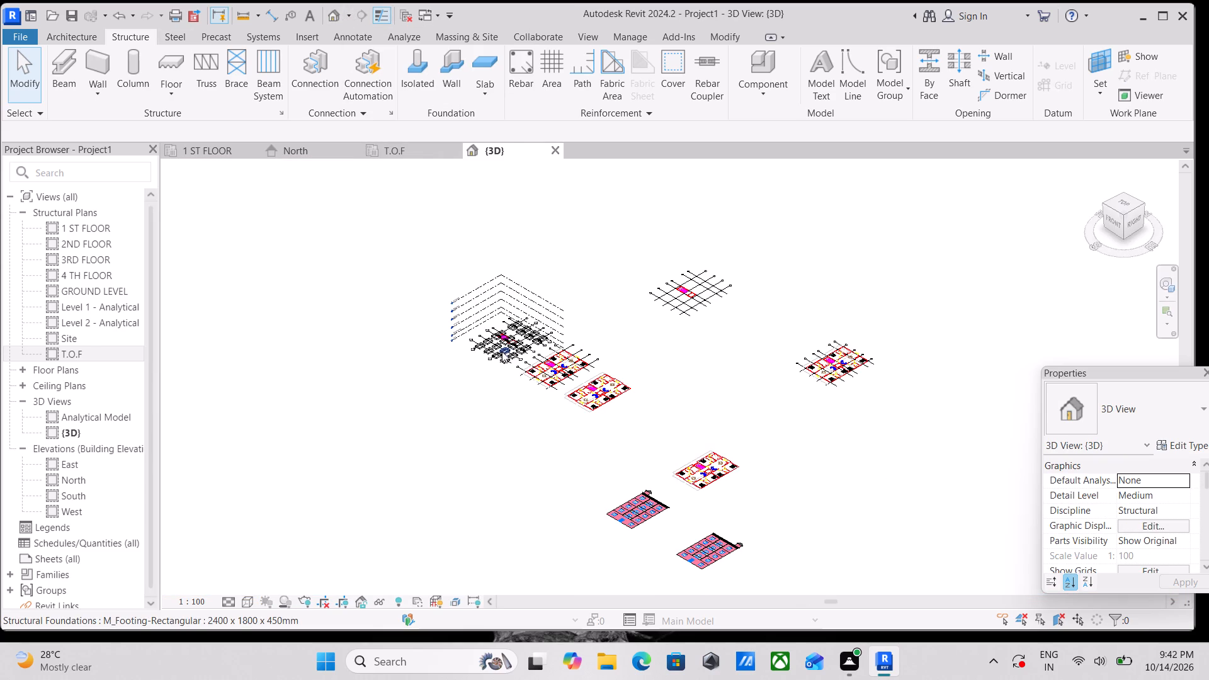
scroll(501, 354, up, 3)
scroll(502, 359, up, 20)
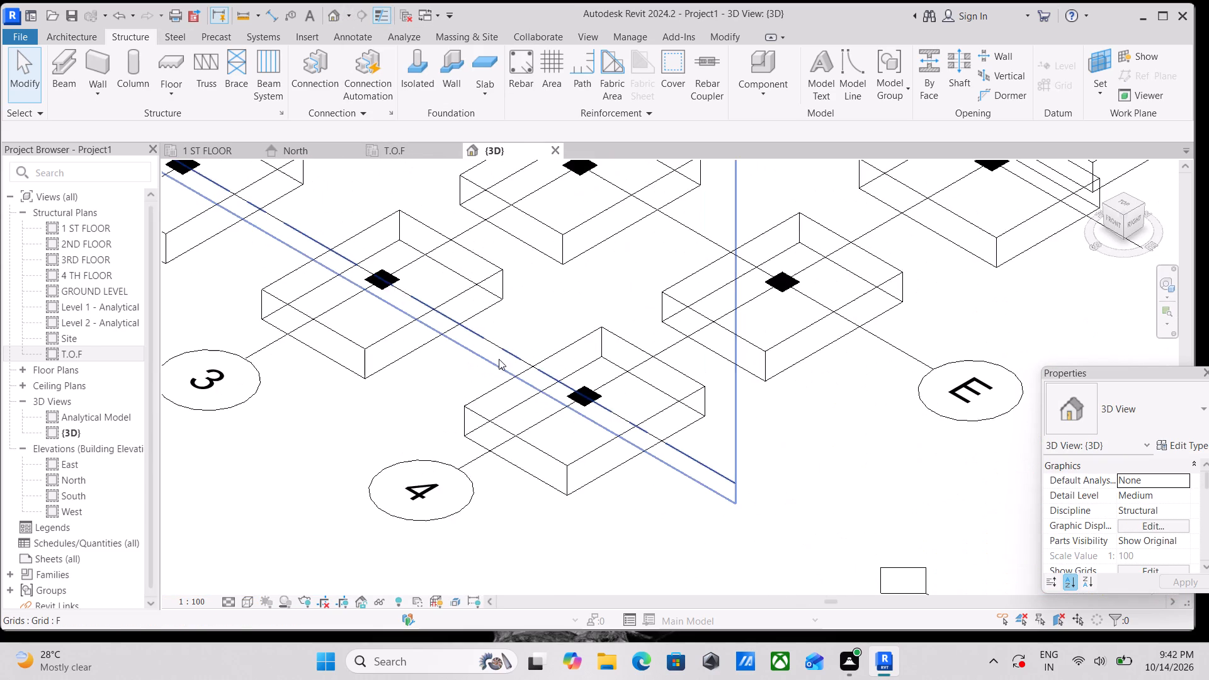
scroll(344, 375, down, 14)
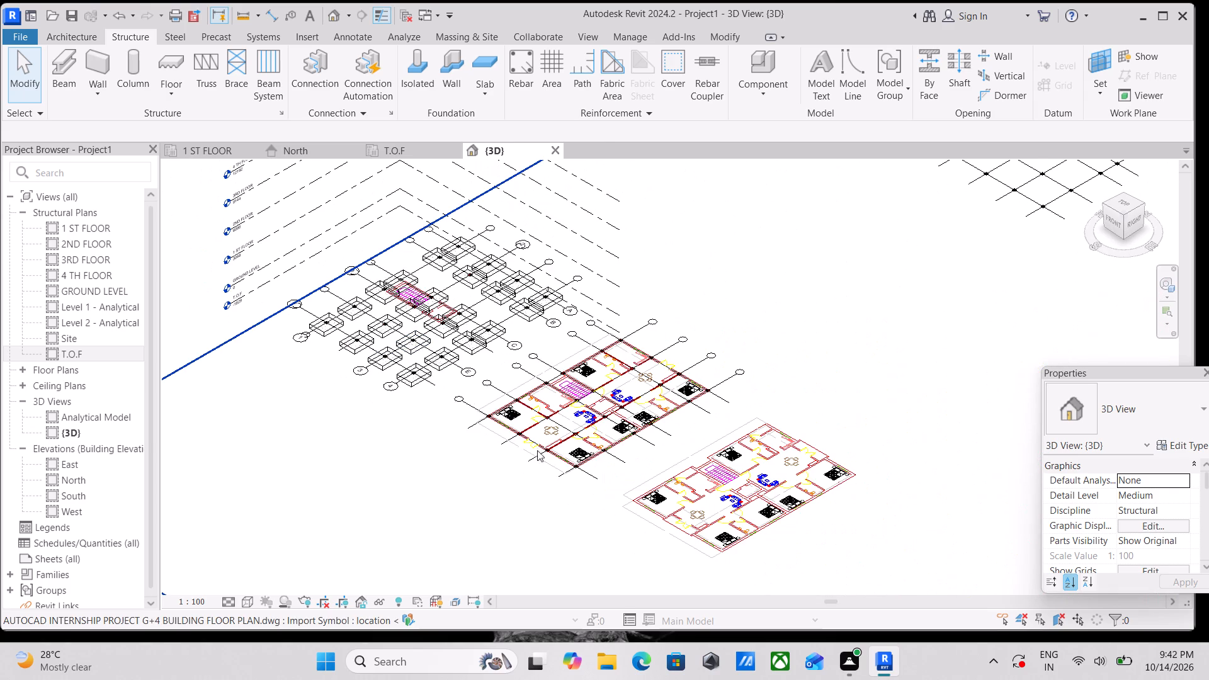
click(576, 459)
scroll(564, 365, up, 3)
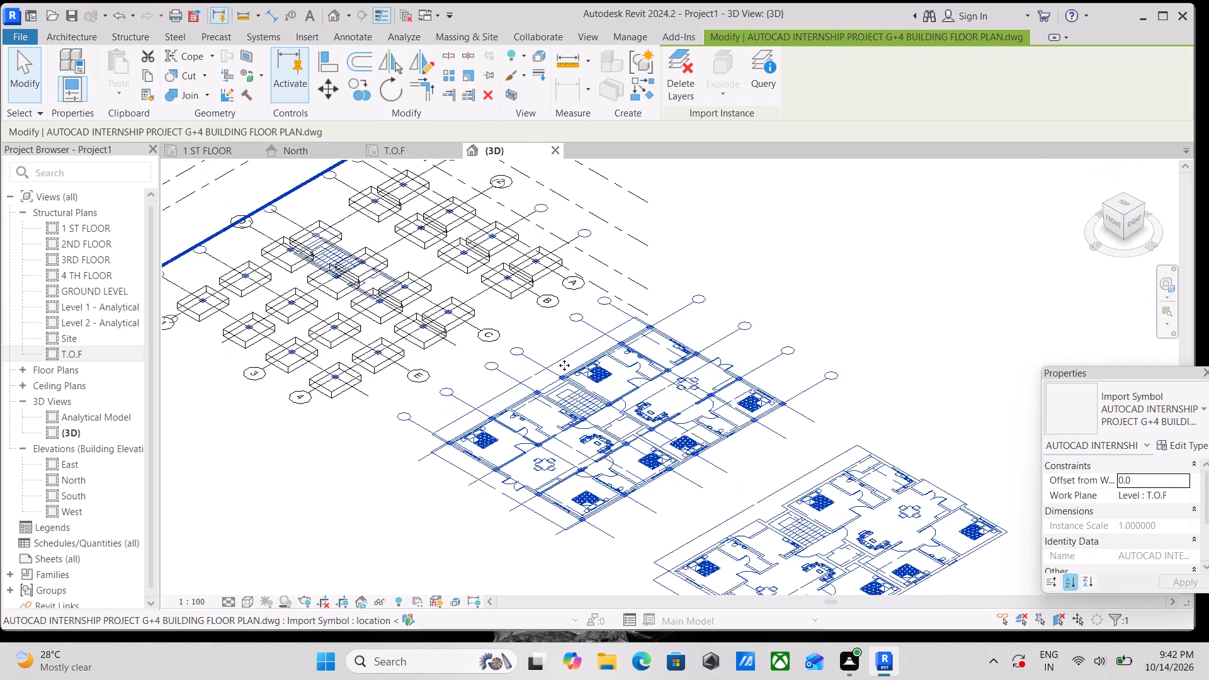
scroll(564, 365, up, 1)
scroll(564, 365, down, 7)
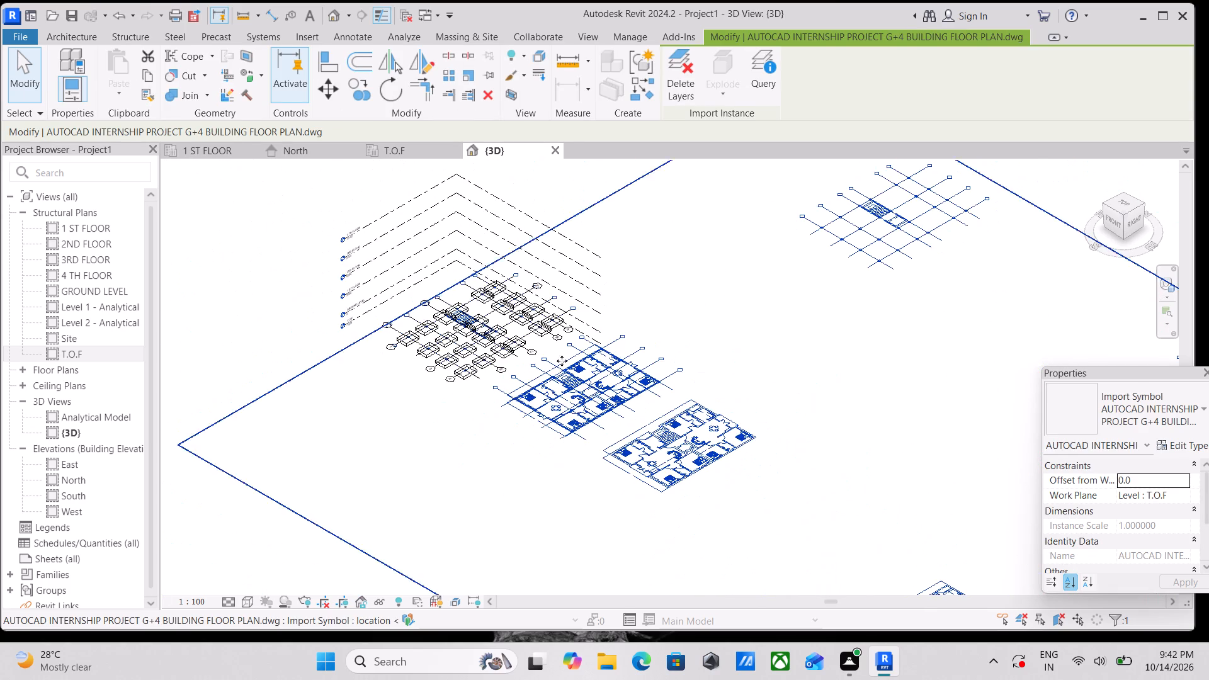
Switch briefly to the T.O.F plan and back to 3D, and examine the footings around the imported staircase area.
click(407, 153)
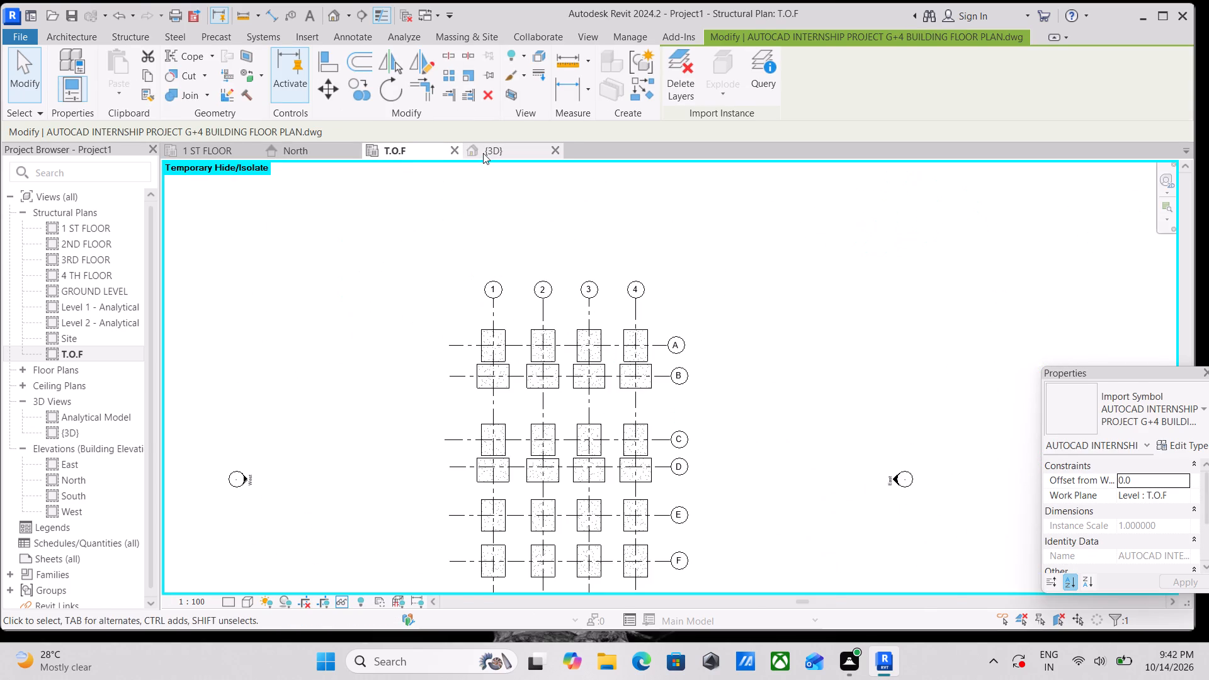
click(483, 153)
scroll(526, 429, up, 6)
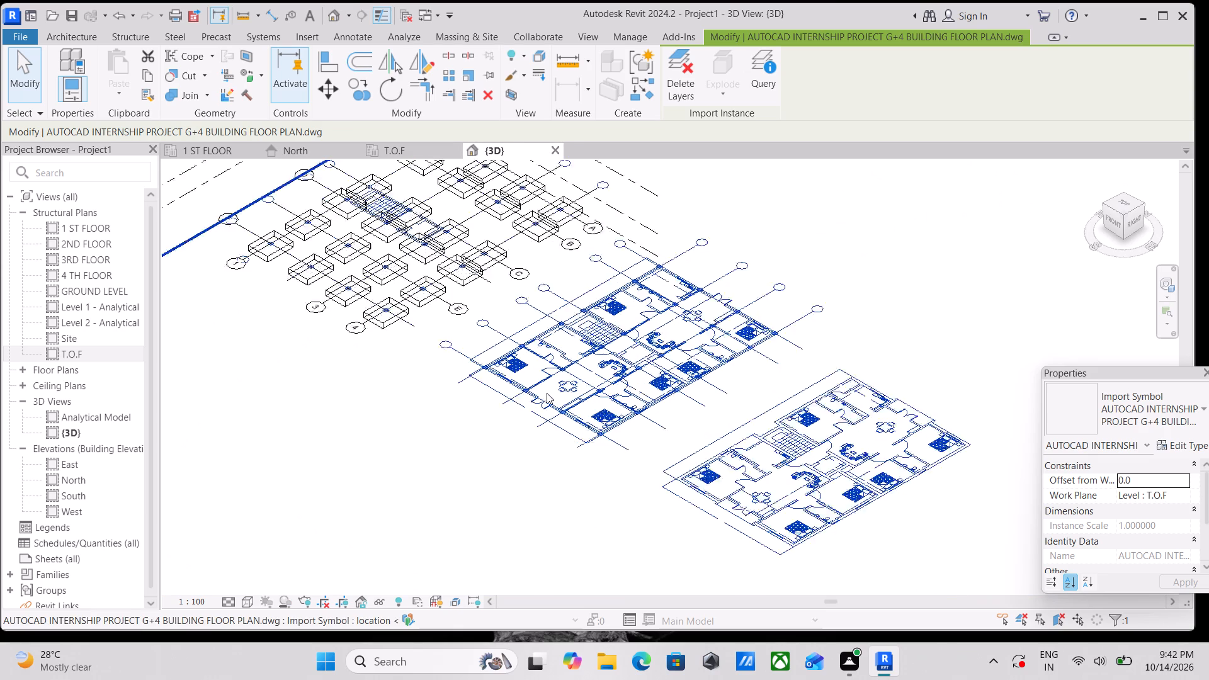
scroll(547, 393, up, 2)
scroll(416, 373, down, 7)
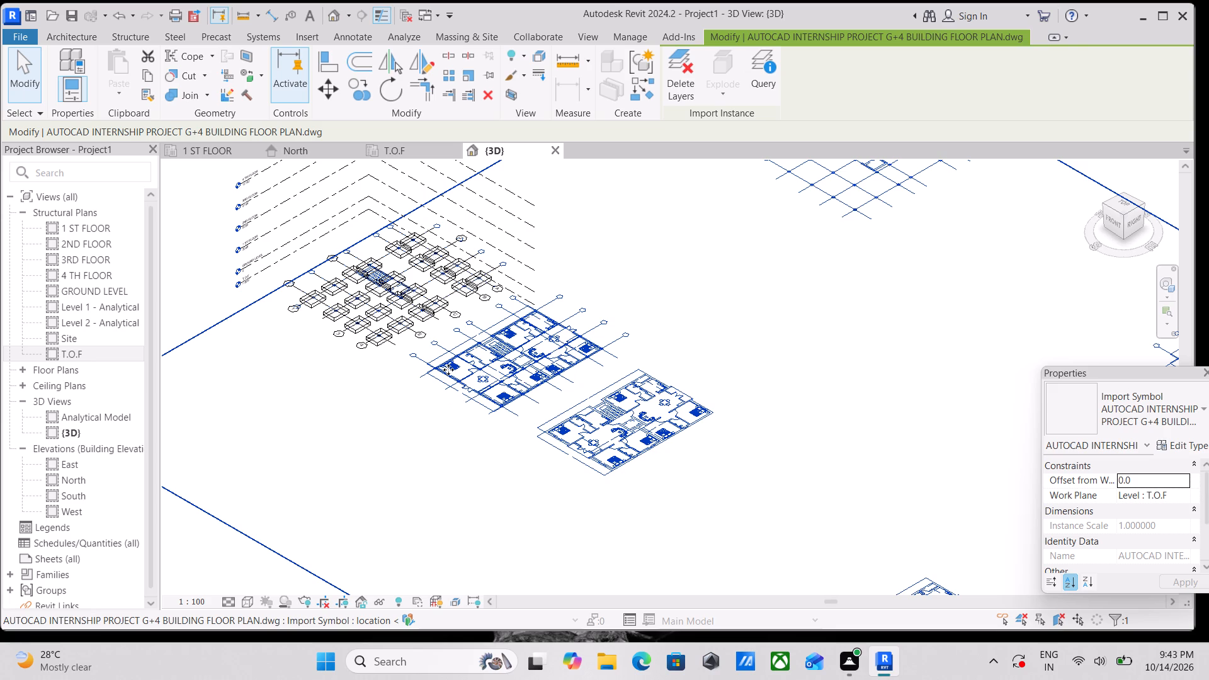
scroll(469, 180, up, 4)
scroll(315, 368, up, 5)
middle_drag(371, 312, 614, 255)
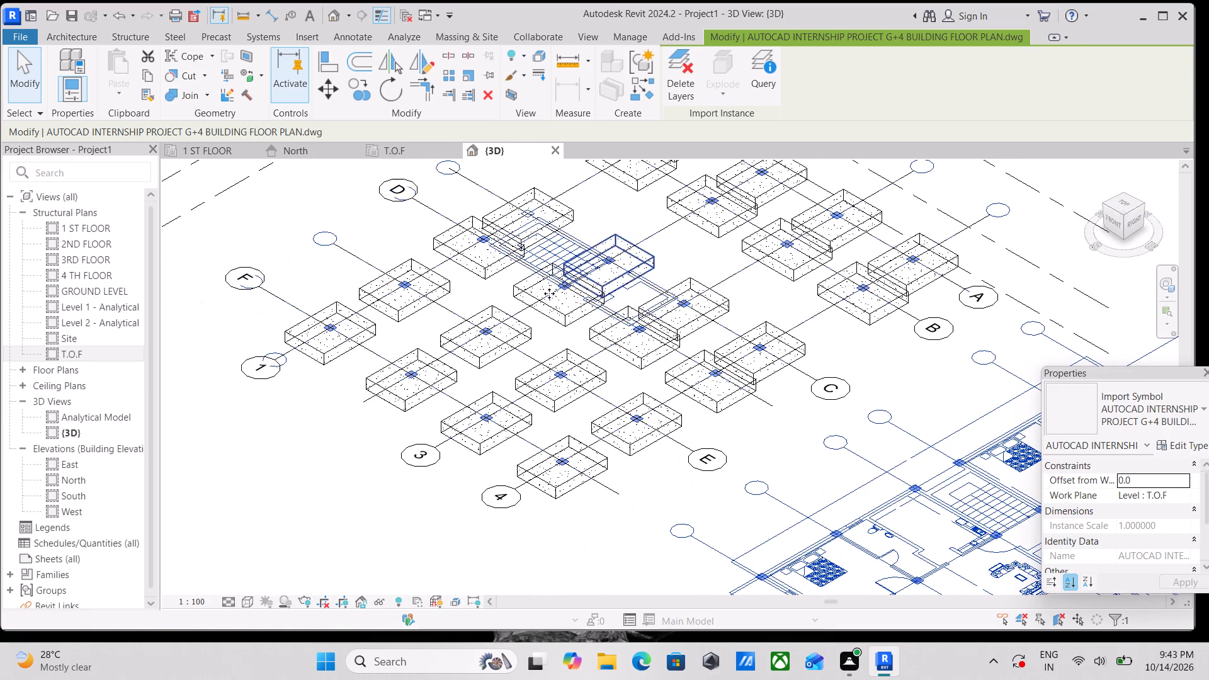
scroll(603, 285, down, 3)
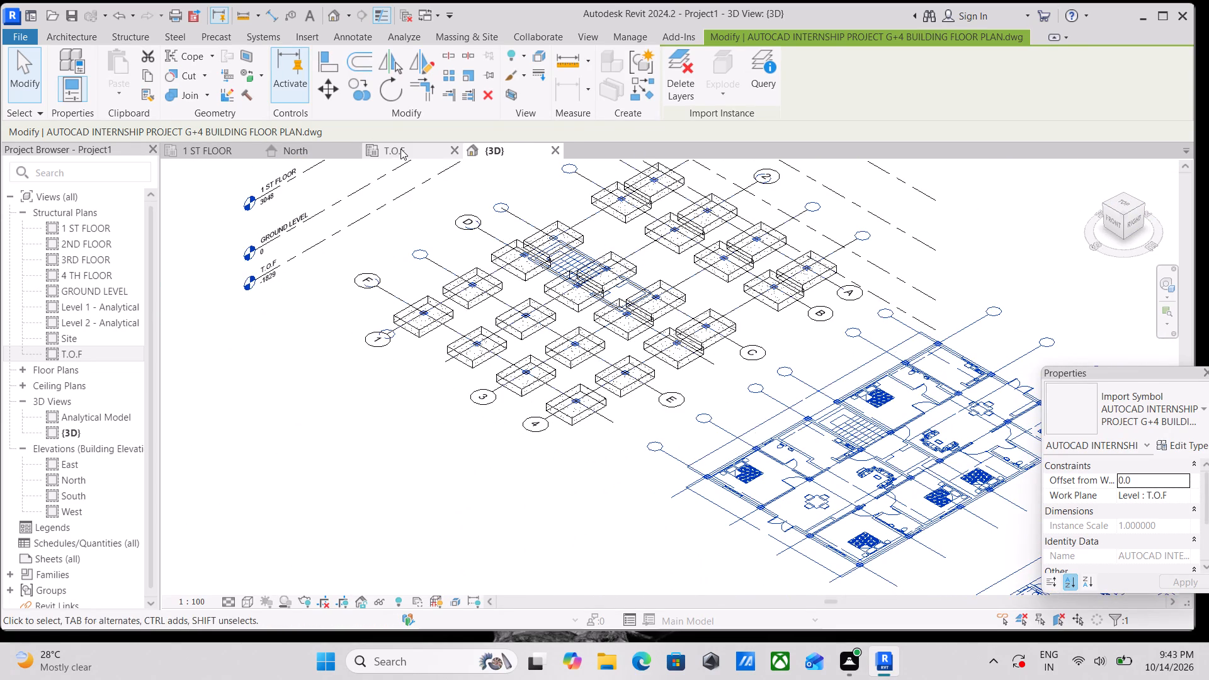
Return to the T.O.F plan and examine the footing rows from grid A through grid F.
click(400, 149)
scroll(537, 354, up, 9)
scroll(422, 394, down, 2)
middle_drag(422, 394, 477, 322)
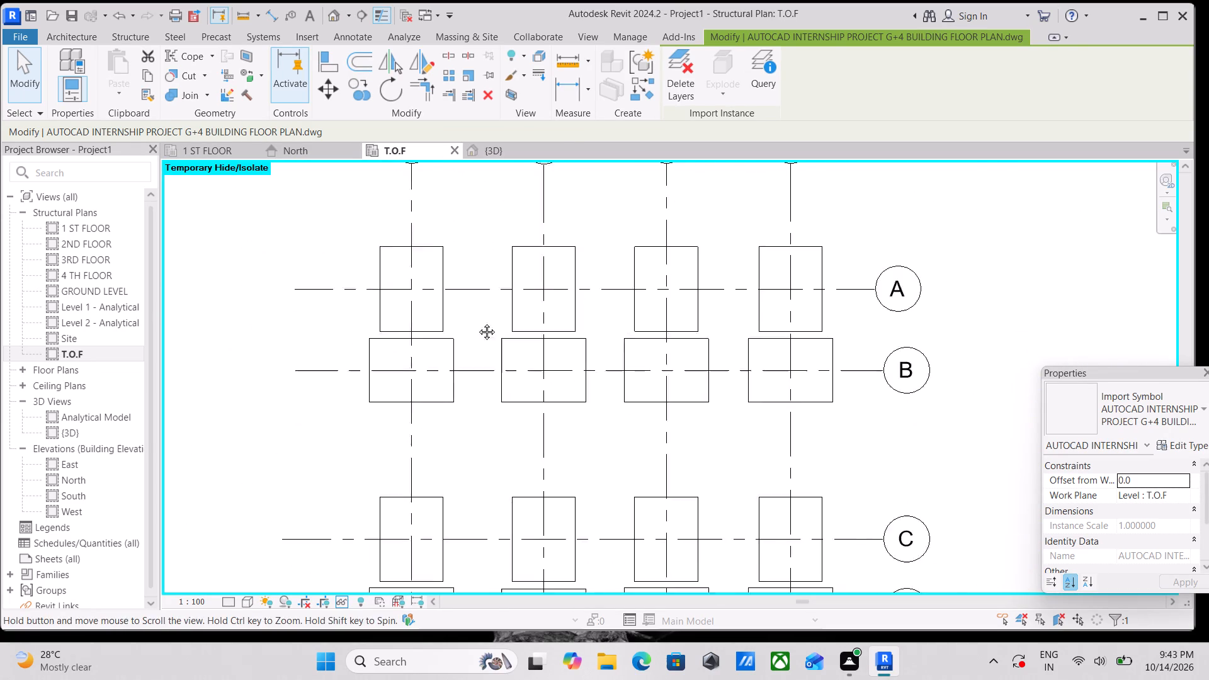
middle_drag(477, 322, 517, 259)
scroll(537, 357, down, 2)
middle_drag(537, 357, 573, 261)
scroll(553, 328, up, 4)
scroll(606, 305, down, 3)
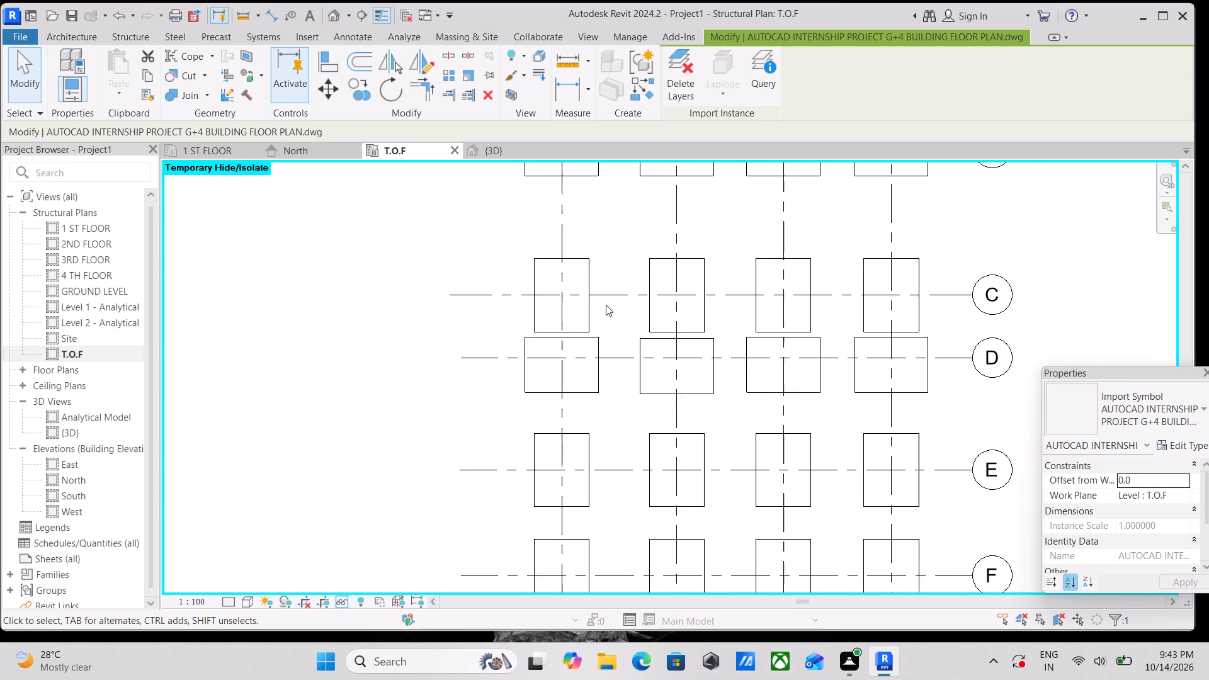
scroll(607, 304, down, 2)
middle_drag(607, 304, 591, 197)
scroll(666, 284, up, 3)
middle_drag(666, 271, 661, 313)
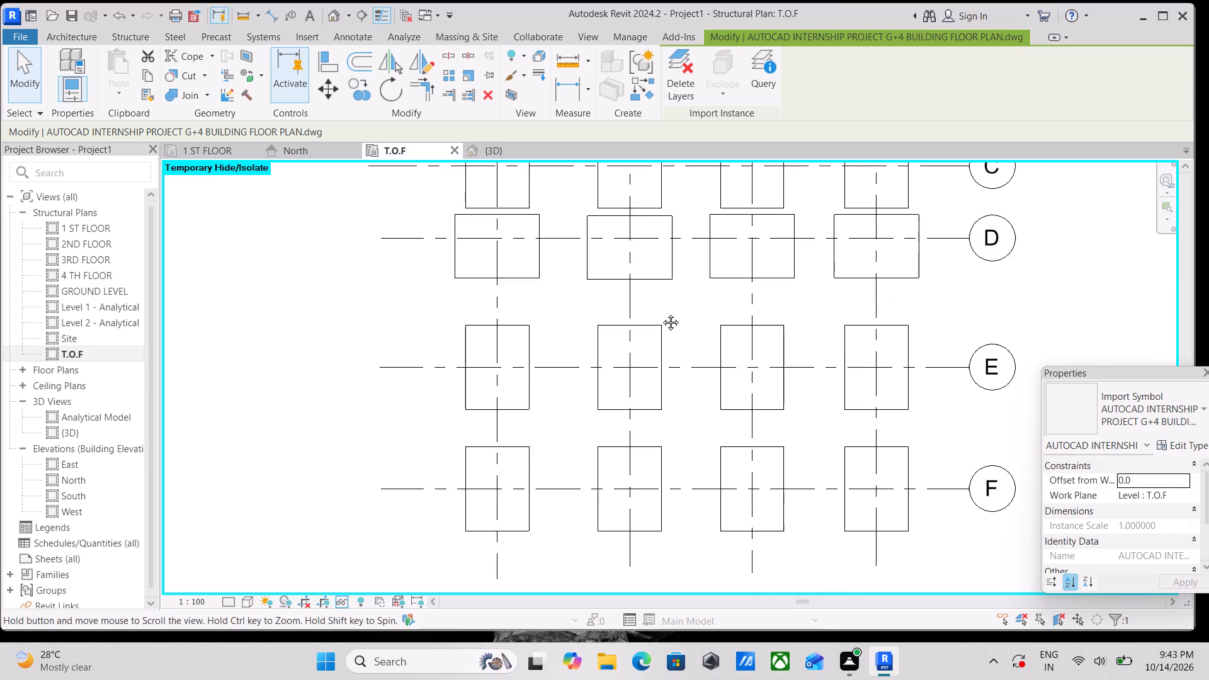
middle_drag(661, 313, 660, 320)
scroll(661, 302, up, 2)
scroll(661, 302, down, 3)
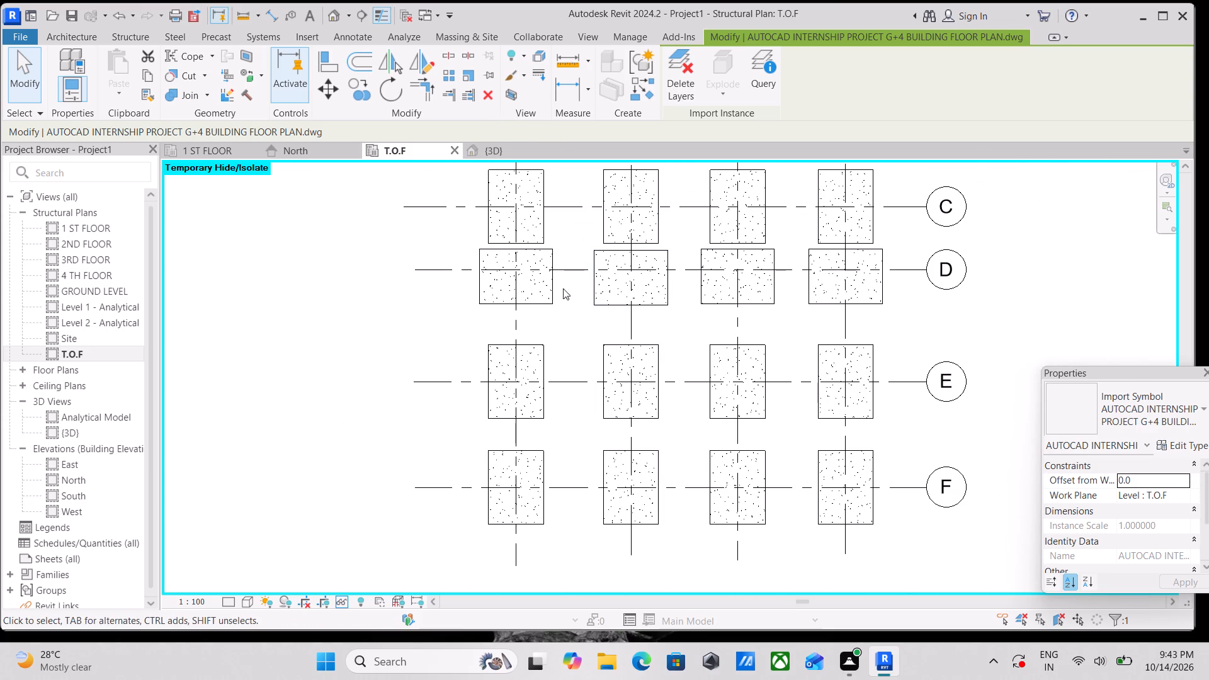
Change the footing at grid intersection B1 to the M_Footing-Rectangular 1800 x 1200 x 450mm type.
middle_drag(566, 302, 577, 421)
middle_drag(581, 358, 576, 450)
middle_drag(577, 392, 579, 449)
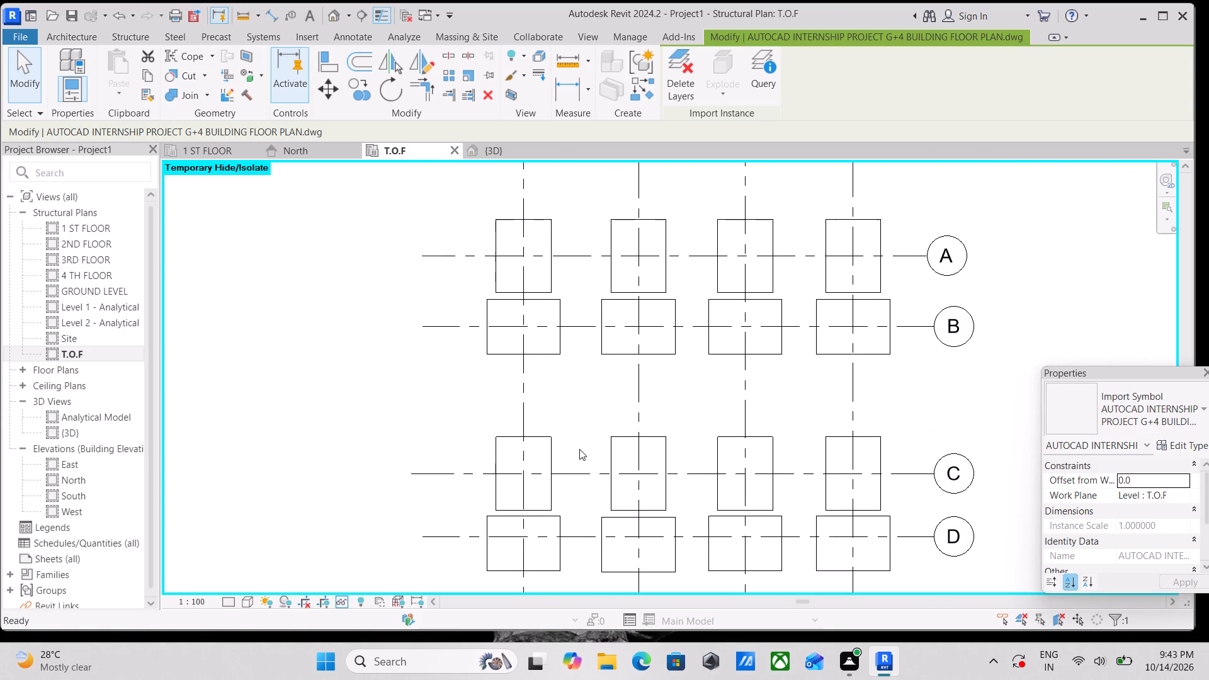
middle_drag(583, 398, 581, 450)
scroll(583, 433, down, 3)
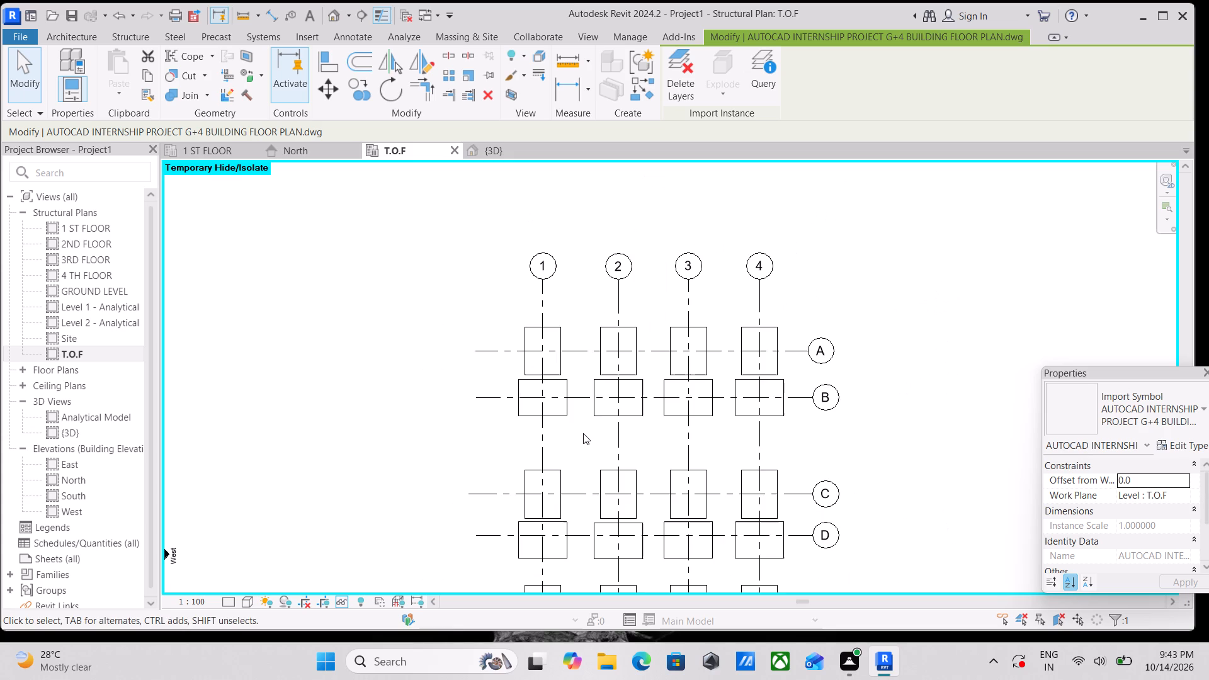
middle_click(583, 433)
click(564, 403)
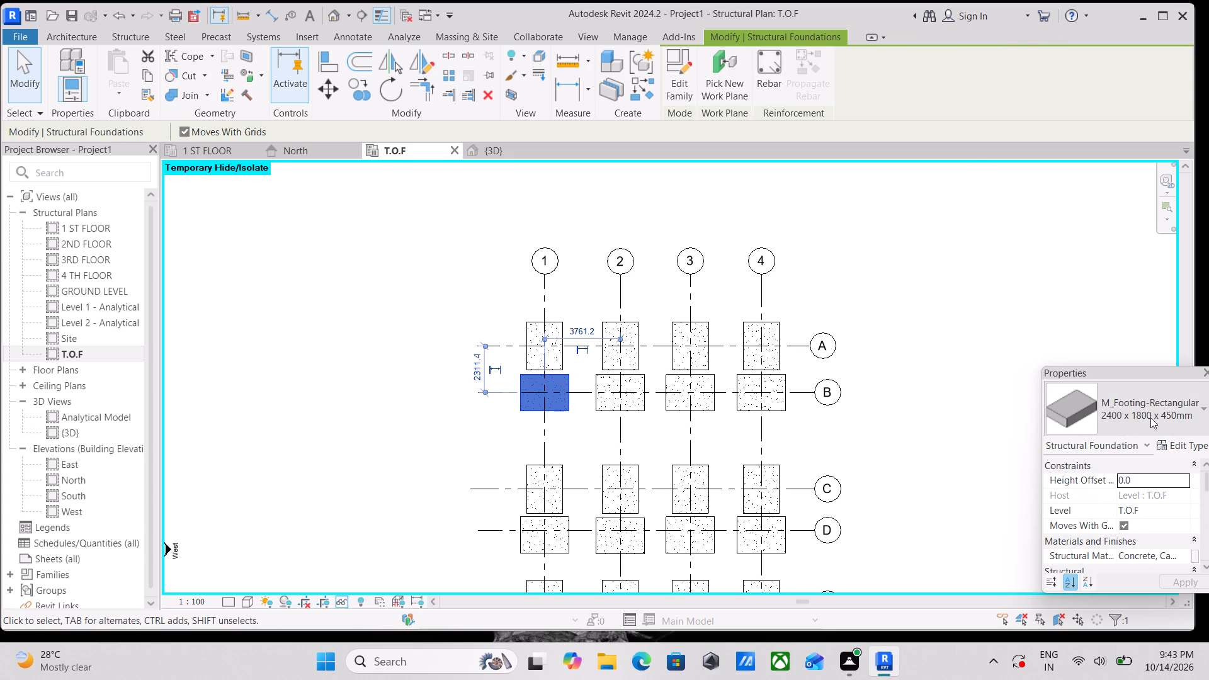
click(1184, 411)
click(1065, 498)
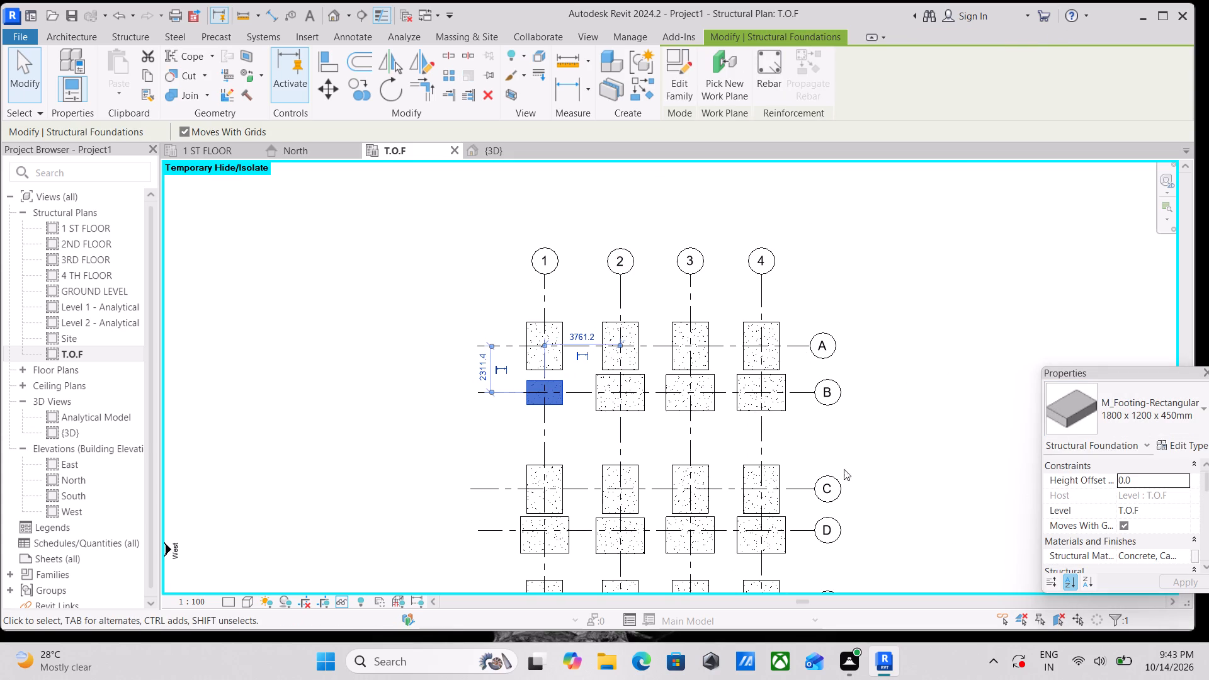
Select all remaining 2400 x 1800 x 450mm footings and change them to the 1800 x 1200 x 450mm type.
click(640, 400)
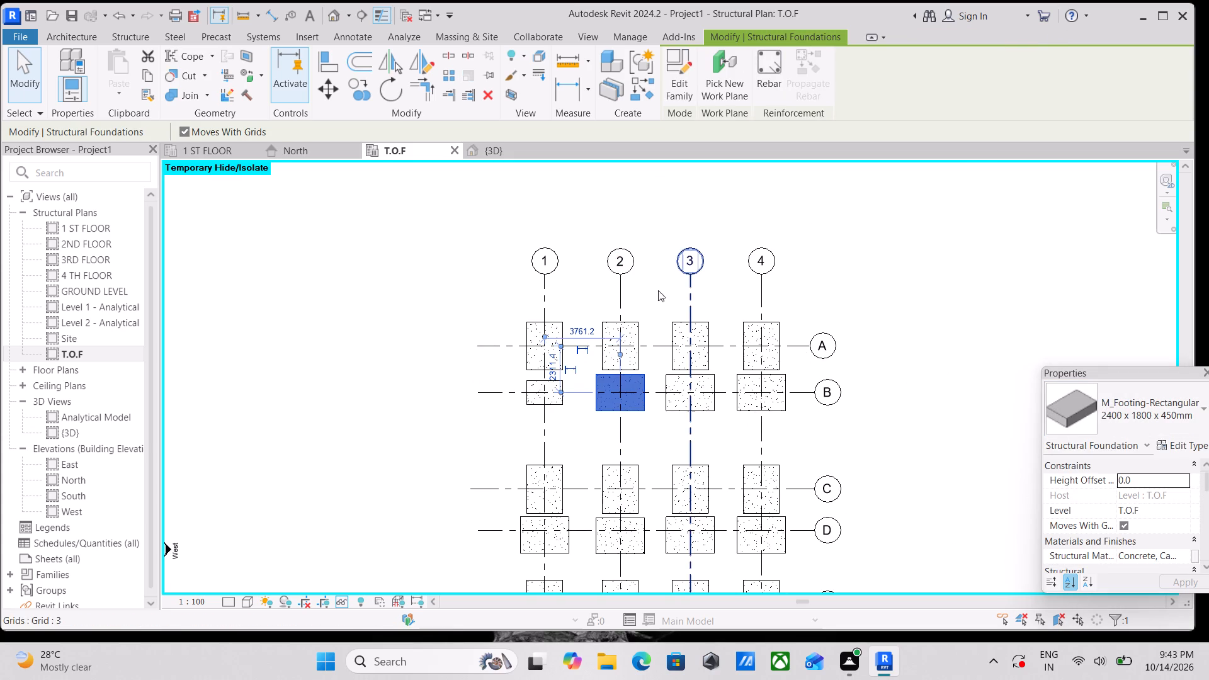
click(633, 322)
text(SA)
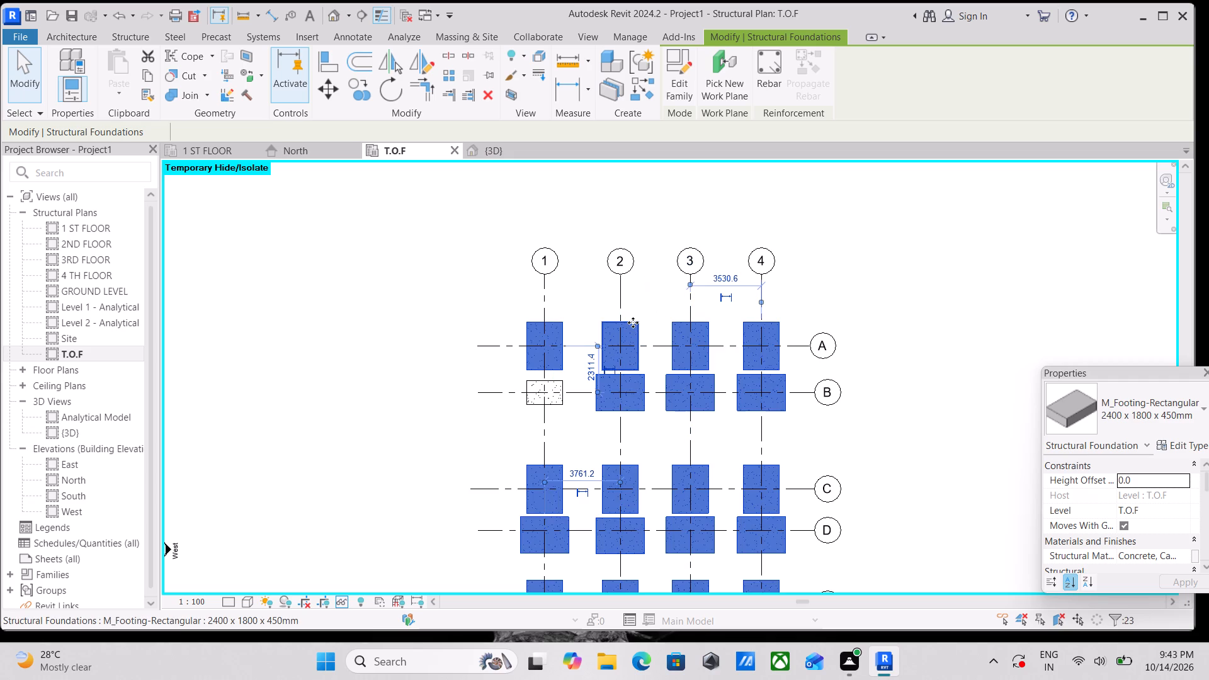
click(1196, 426)
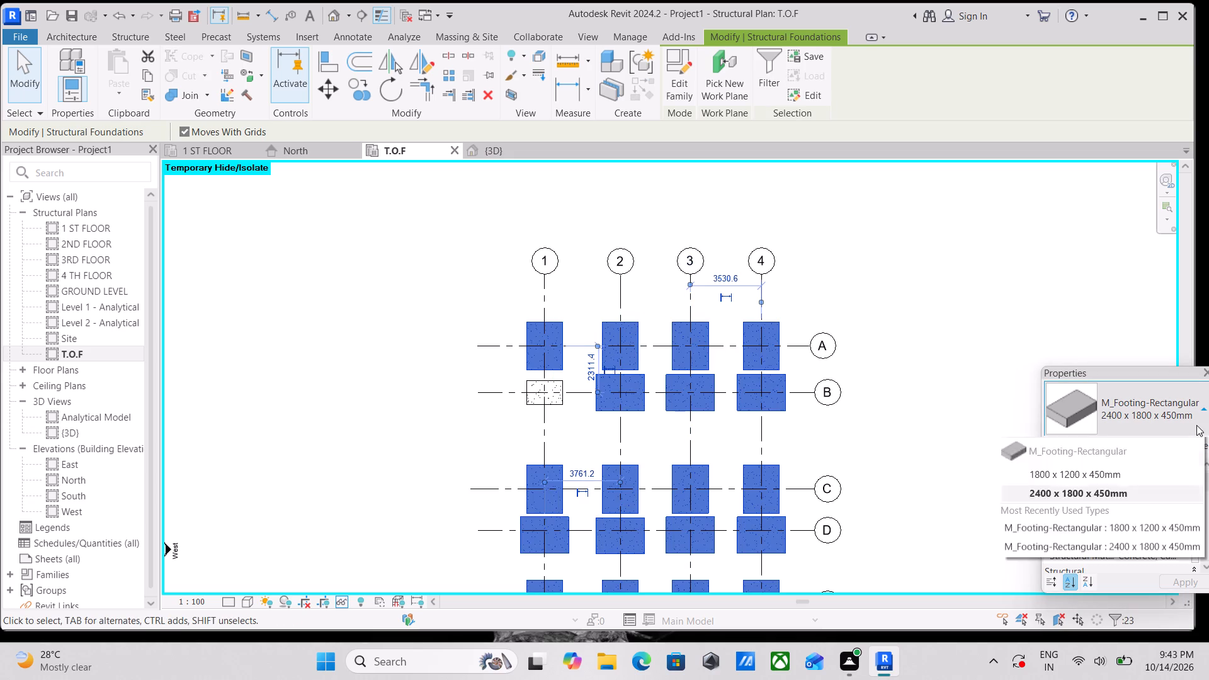
click(1068, 498)
scroll(662, 430, up, 2)
key(Escape)
scroll(538, 371, up, 4)
scroll(527, 408, down, 2)
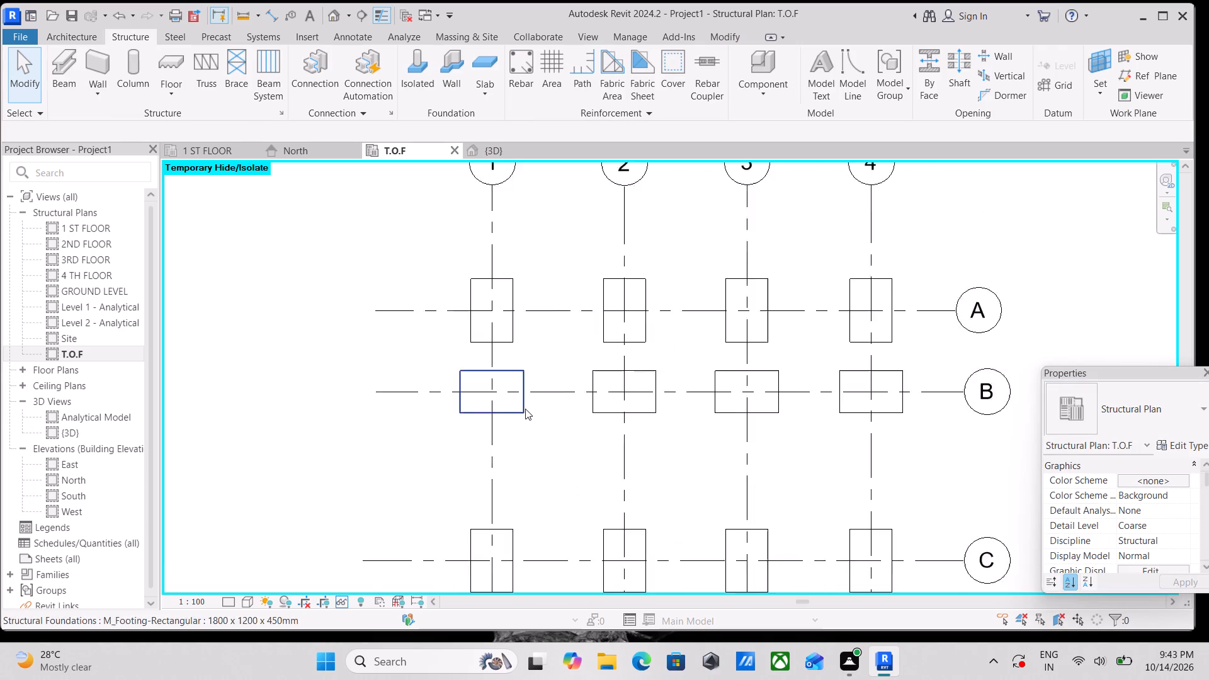
scroll(525, 409, down, 1)
middle_drag(525, 409, 516, 452)
scroll(434, 274, down, 2)
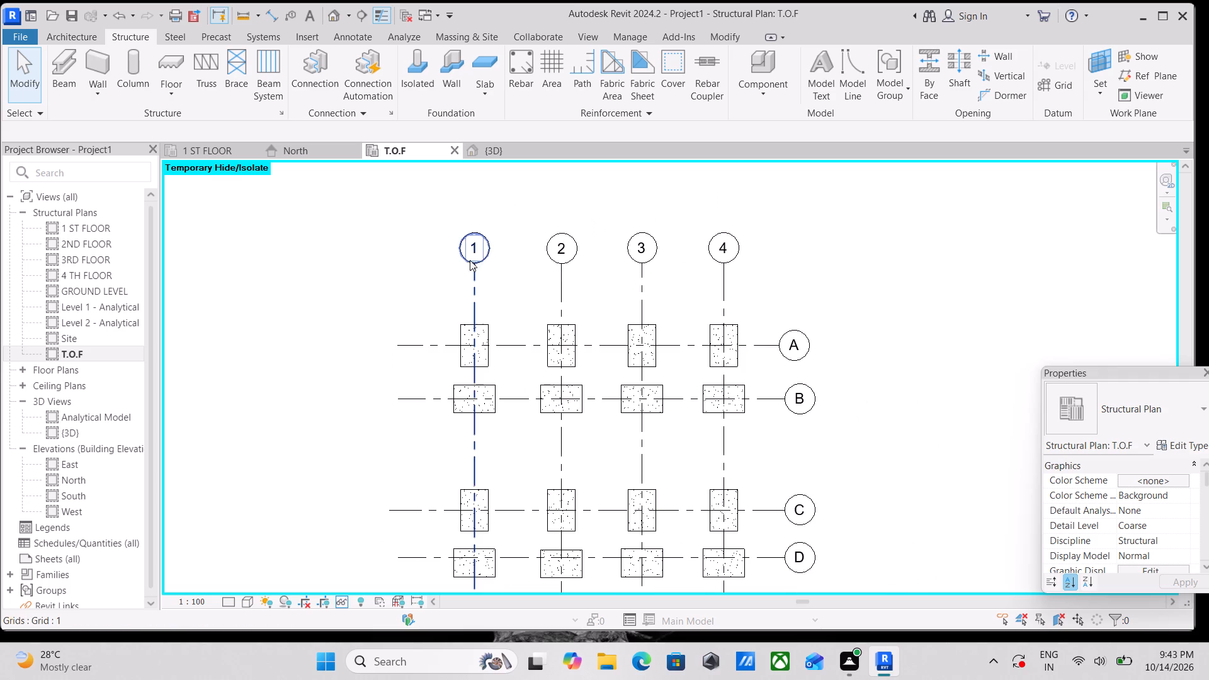
Open the default 3D view and orient it to Top.
click(471, 156)
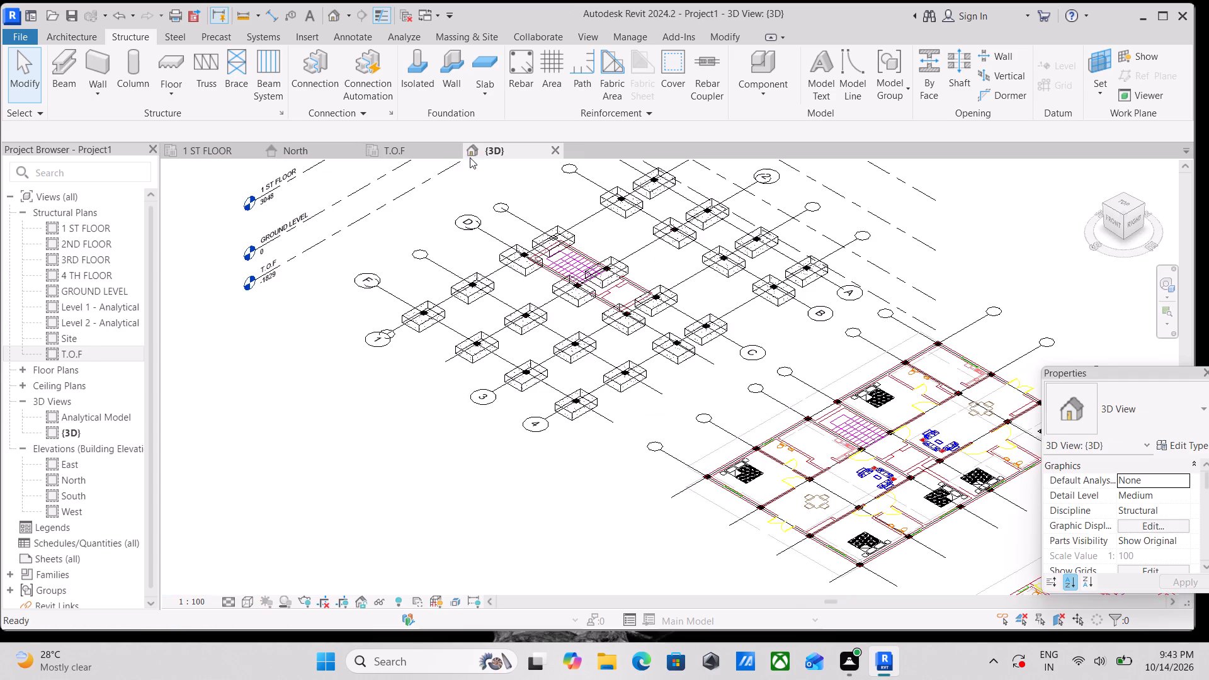
scroll(513, 343, up, 3)
scroll(535, 335, down, 1)
middle_drag(537, 343, 557, 424)
scroll(578, 314, down, 2)
middle_drag(578, 335, 578, 388)
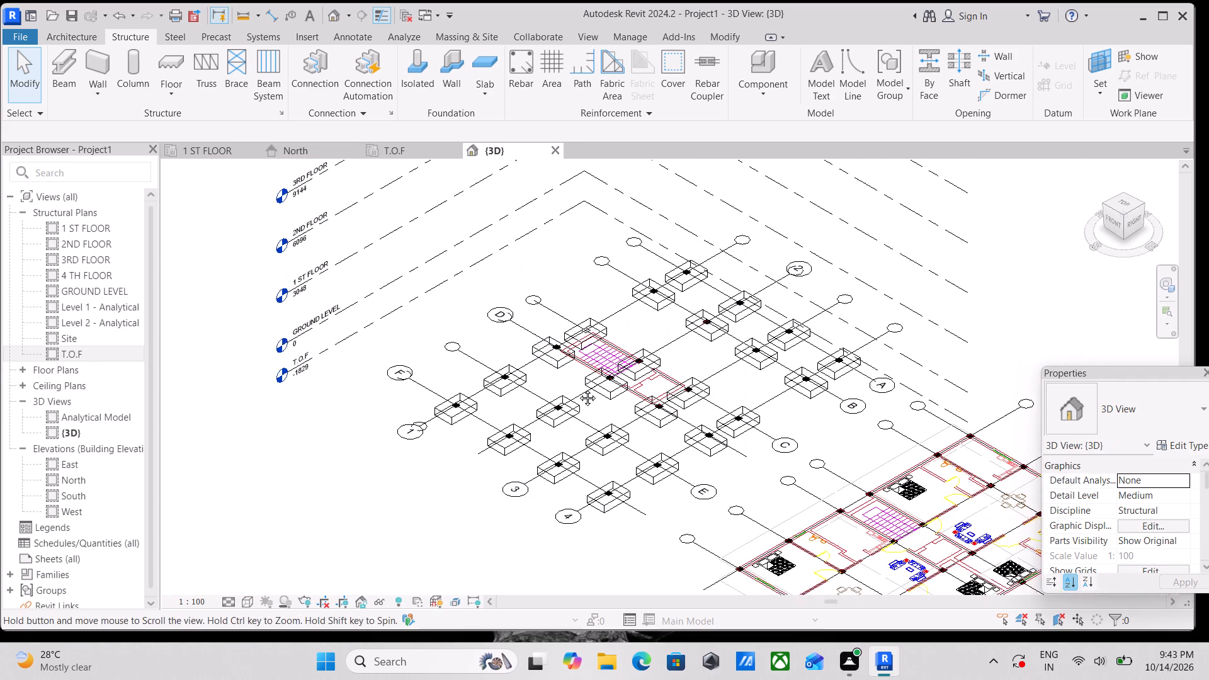
middle_drag(578, 388, 578, 391)
click(1123, 208)
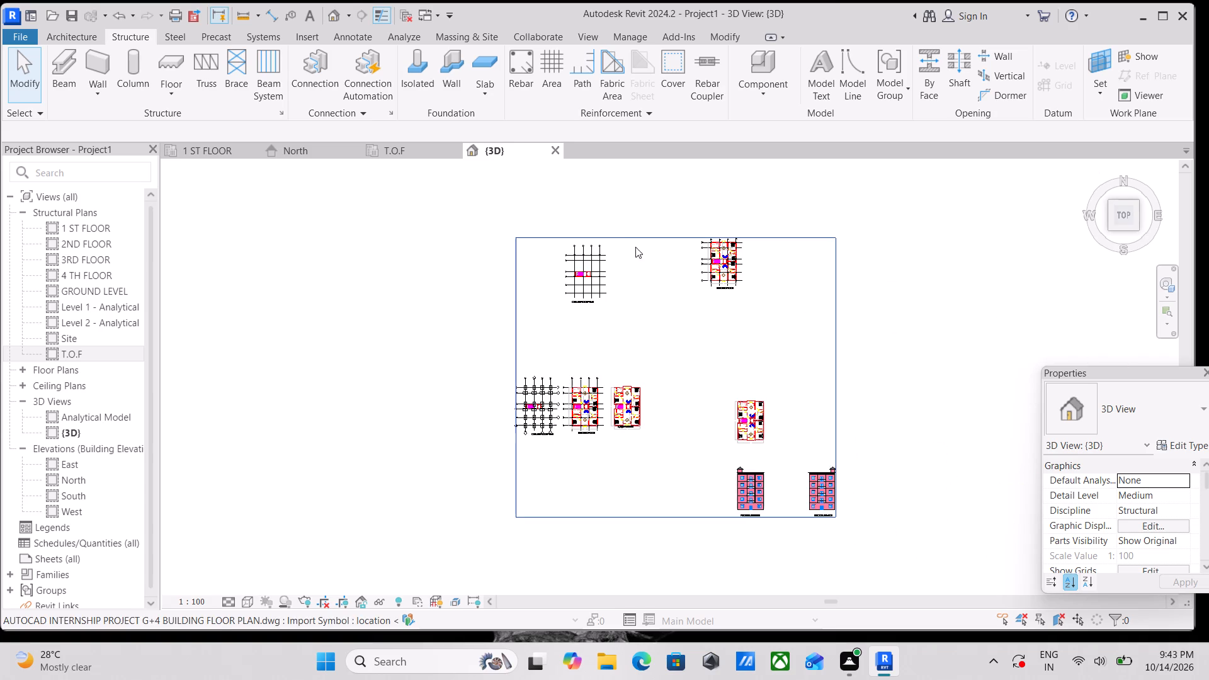
Temporarily hide the imported AutoCAD floor plan in the 3D view.
scroll(600, 382, up, 4)
click(897, 407)
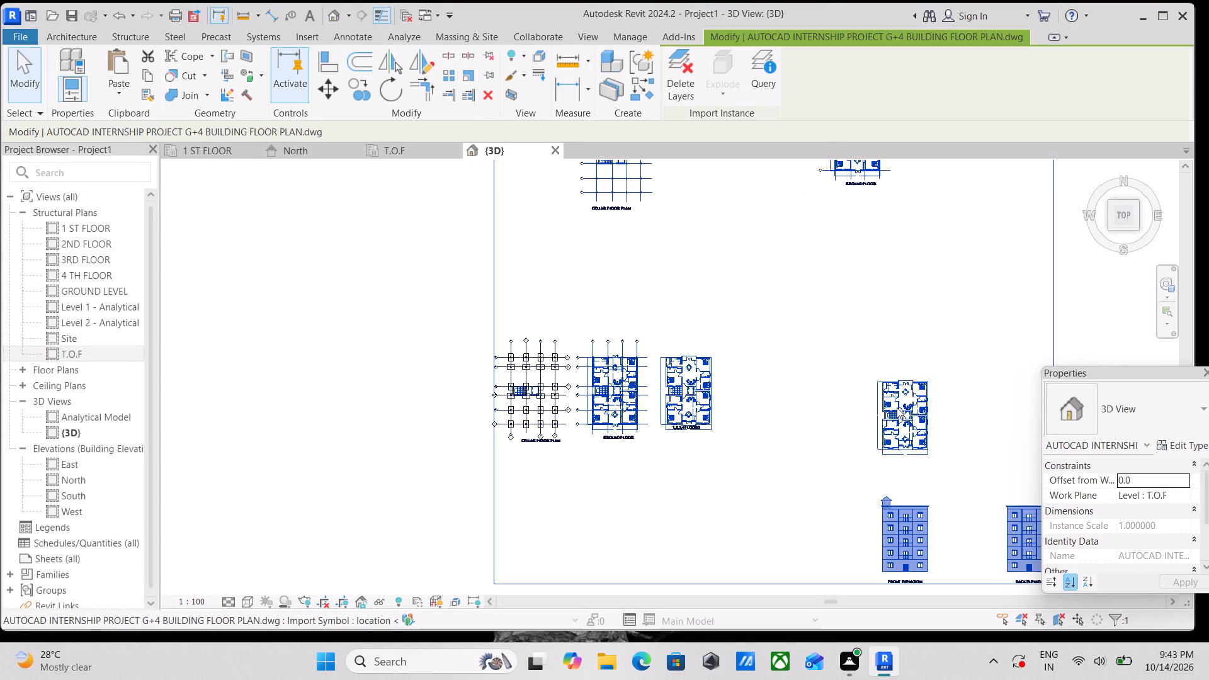
scroll(747, 415, up, 2)
text(HH)
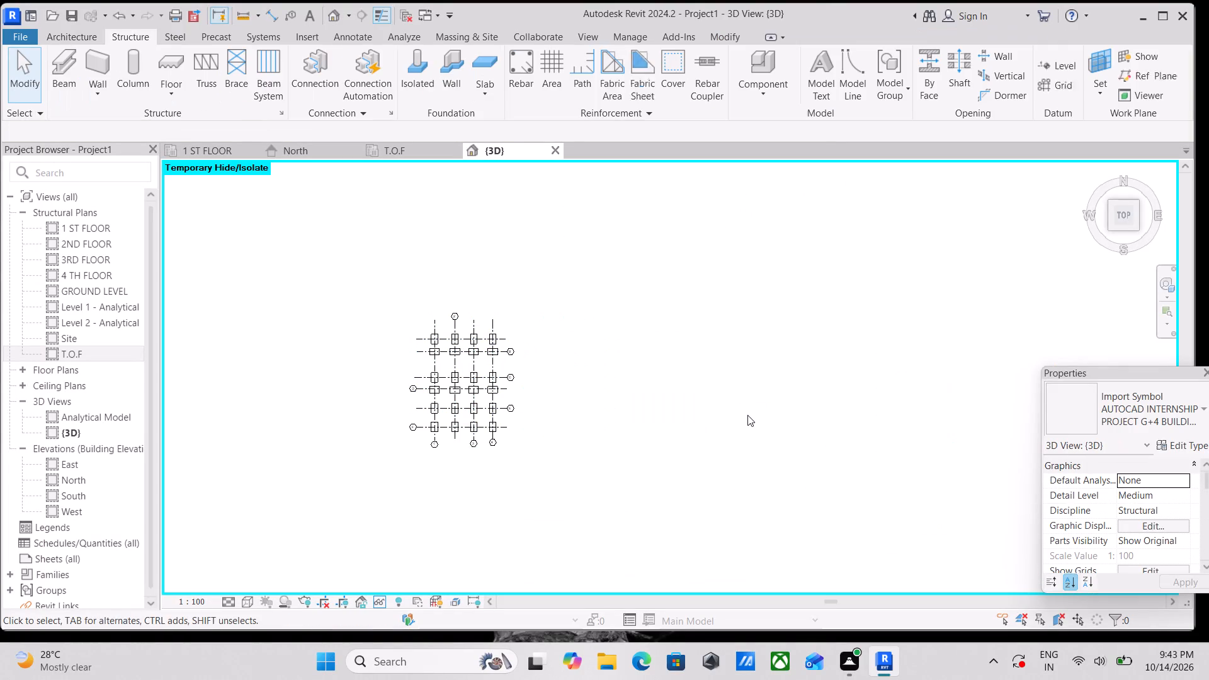
Show grid 1's bubble at its grid A end and hide the one at its grid F end.
scroll(480, 423, up, 8)
middle_drag(401, 280, 446, 368)
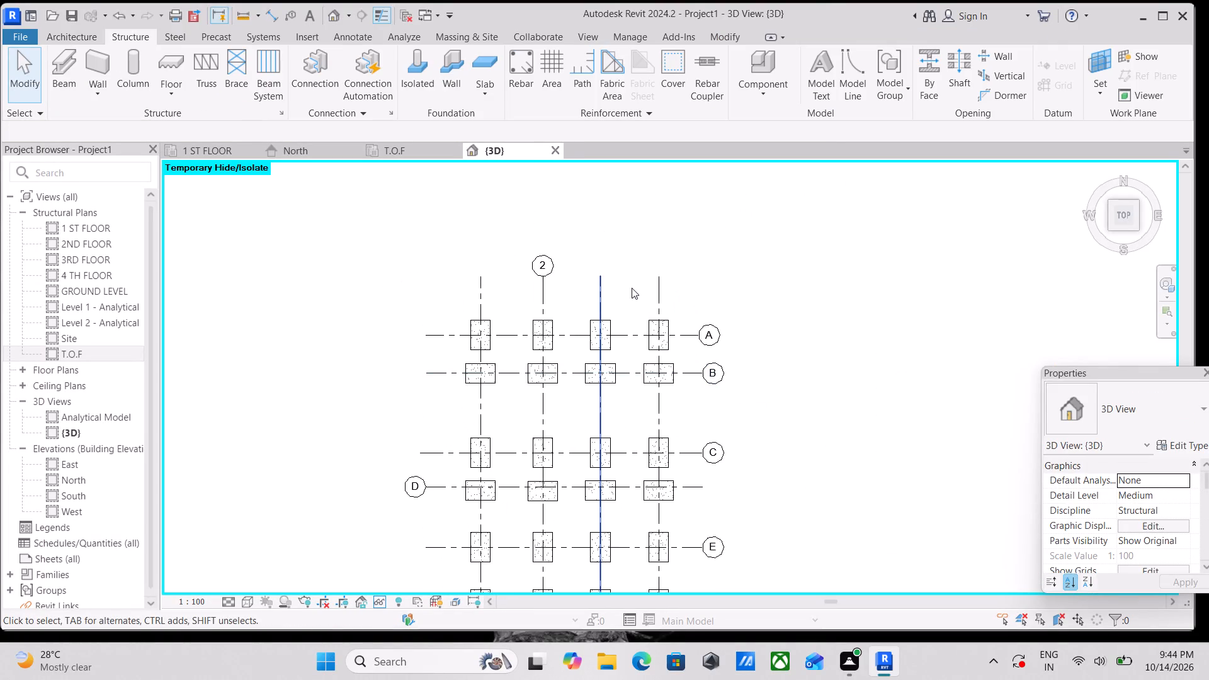
scroll(559, 246, down, 3)
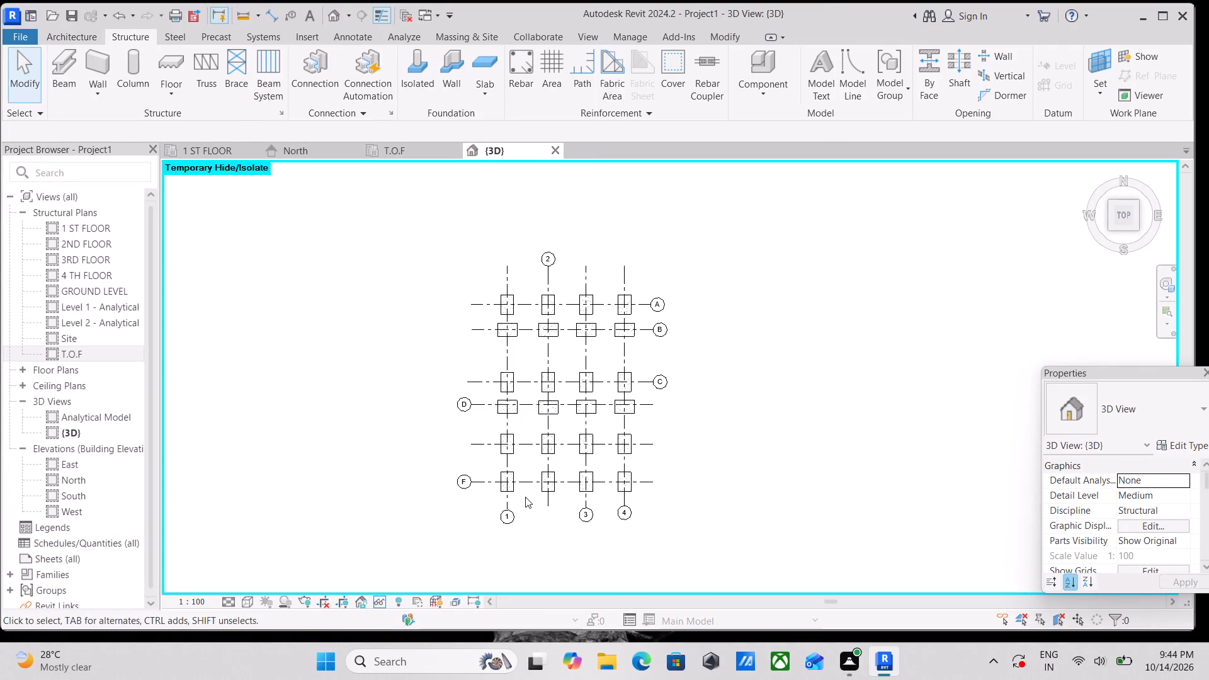
scroll(516, 506, up, 2)
click(505, 501)
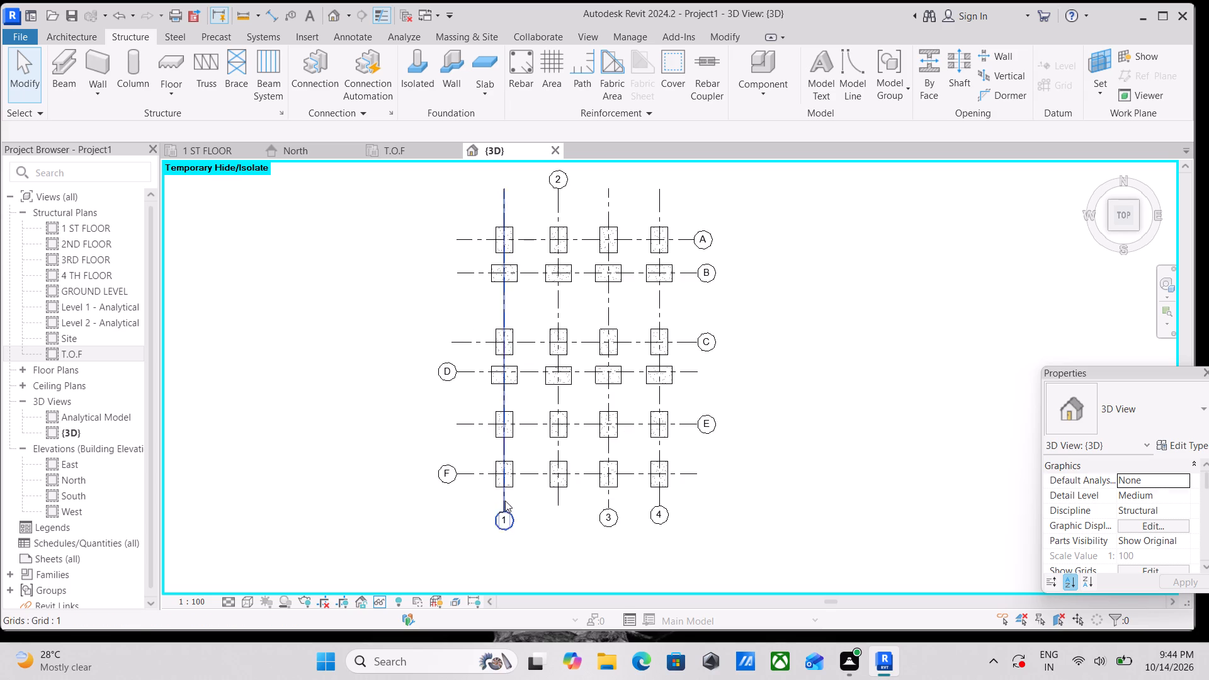
scroll(503, 338, up, 1)
middle_drag(503, 338, 504, 451)
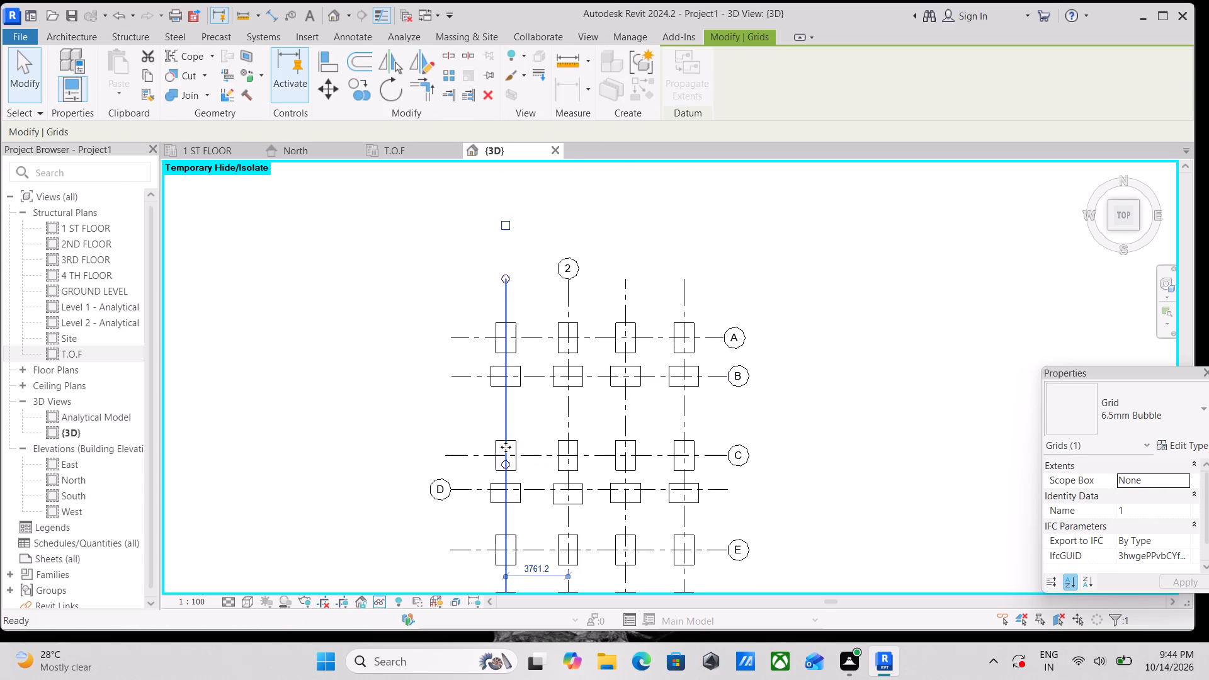
click(506, 221)
middle_drag(518, 313, 552, 158)
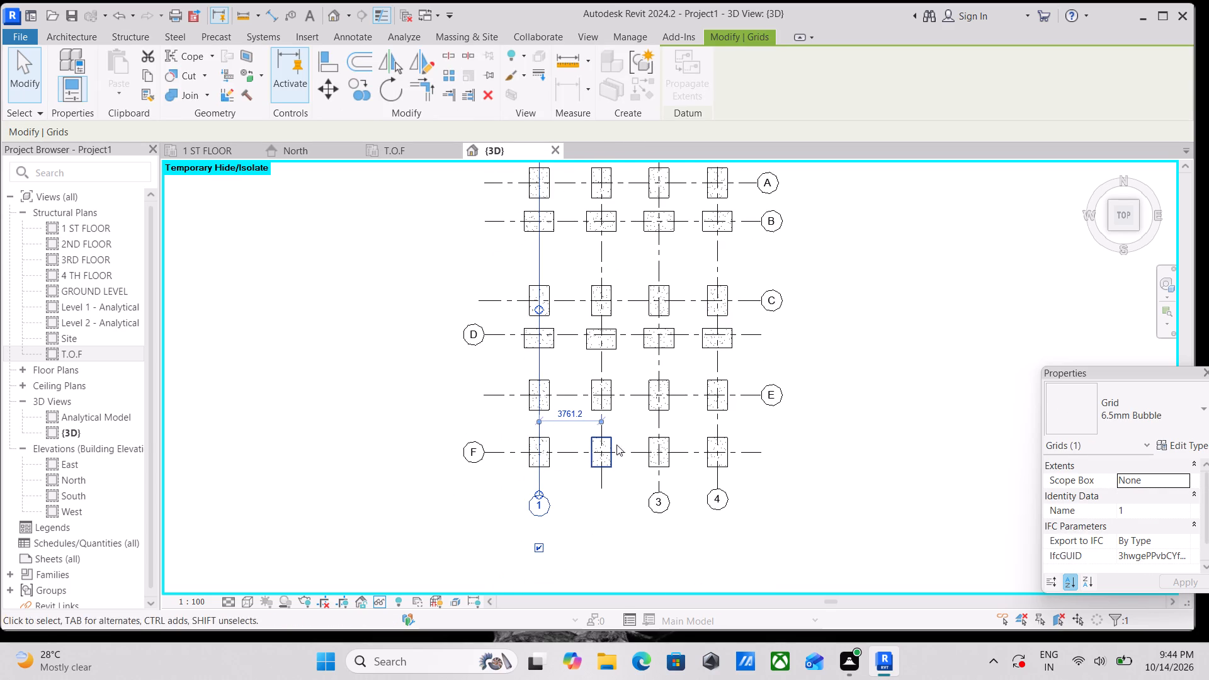
click(543, 548)
Show grid 3's bubble at its grid A end and hide the one at its grid F end.
scroll(564, 517, down, 1)
middle_drag(564, 517, 529, 652)
scroll(538, 629, up, 1)
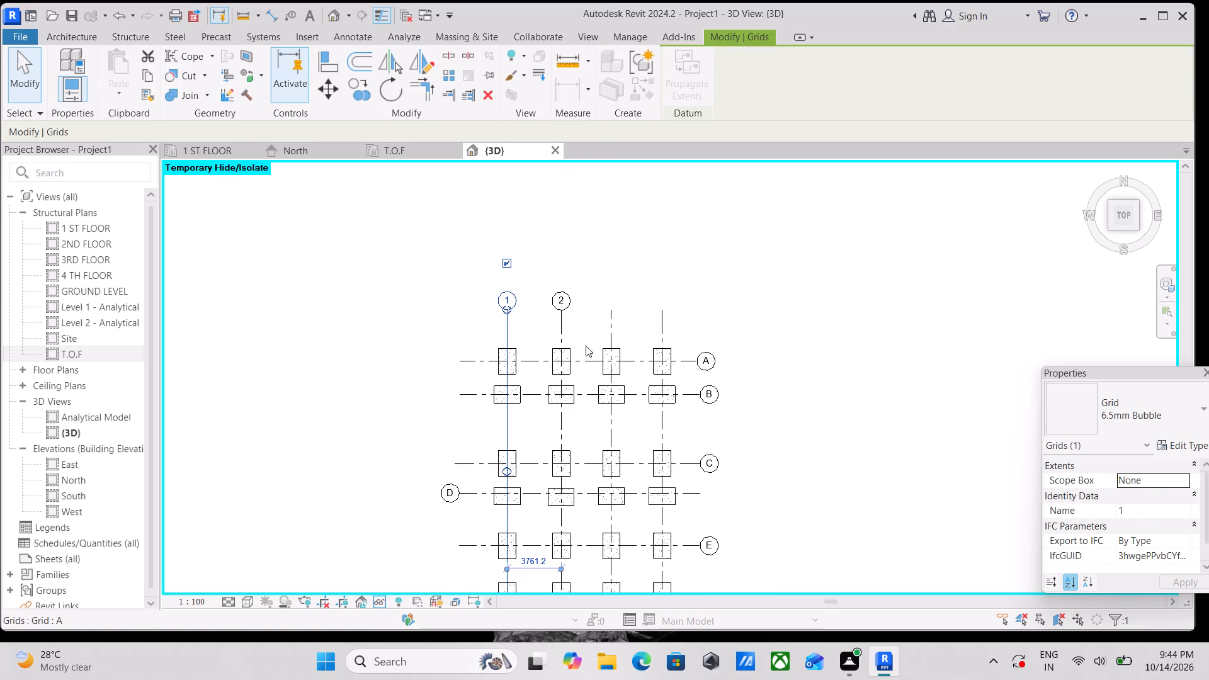
click(567, 318)
scroll(567, 318, down, 3)
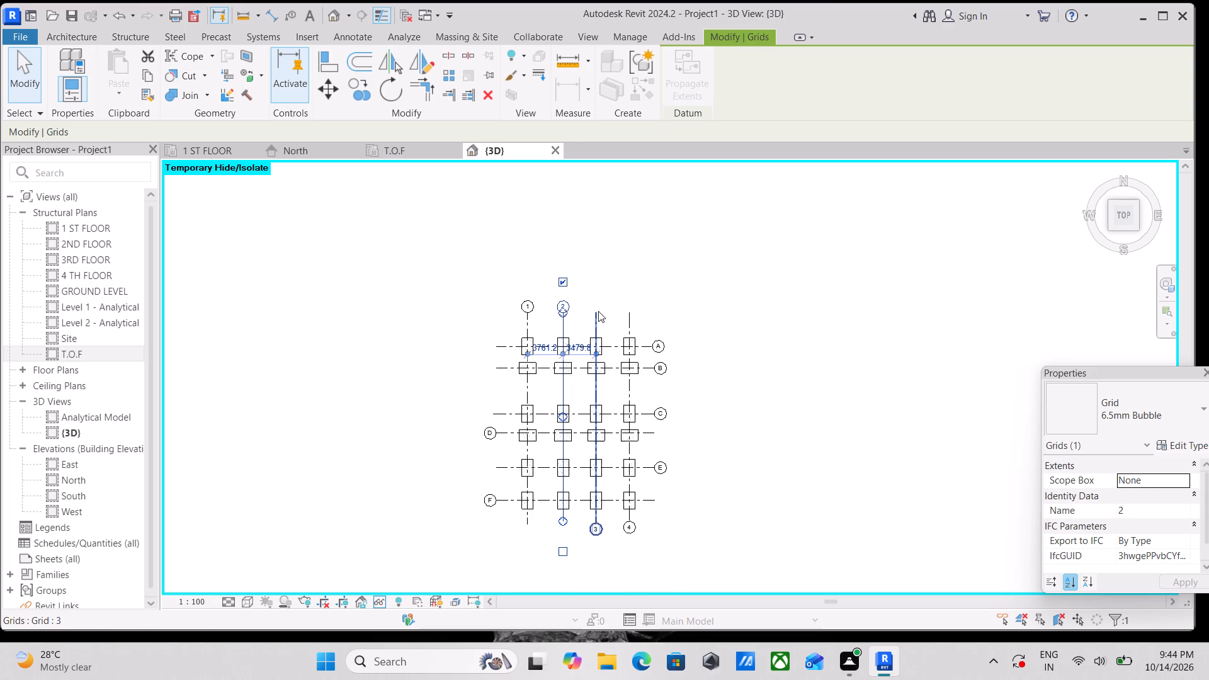
click(596, 320)
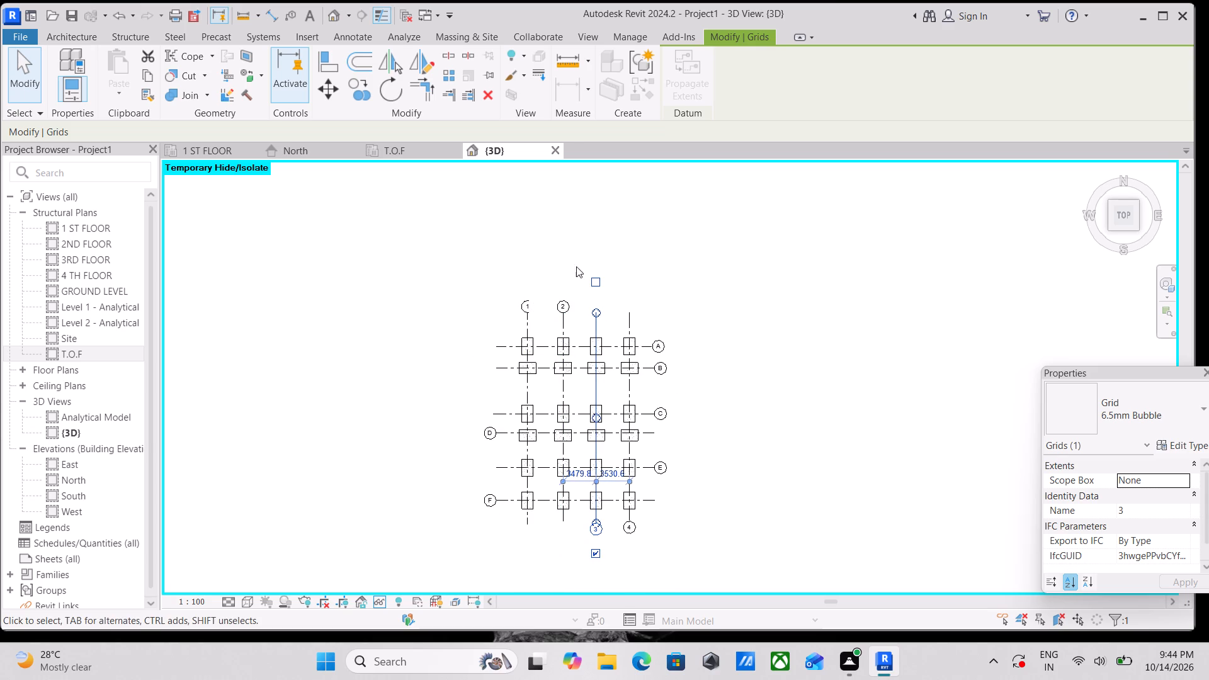
click(592, 276)
click(600, 522)
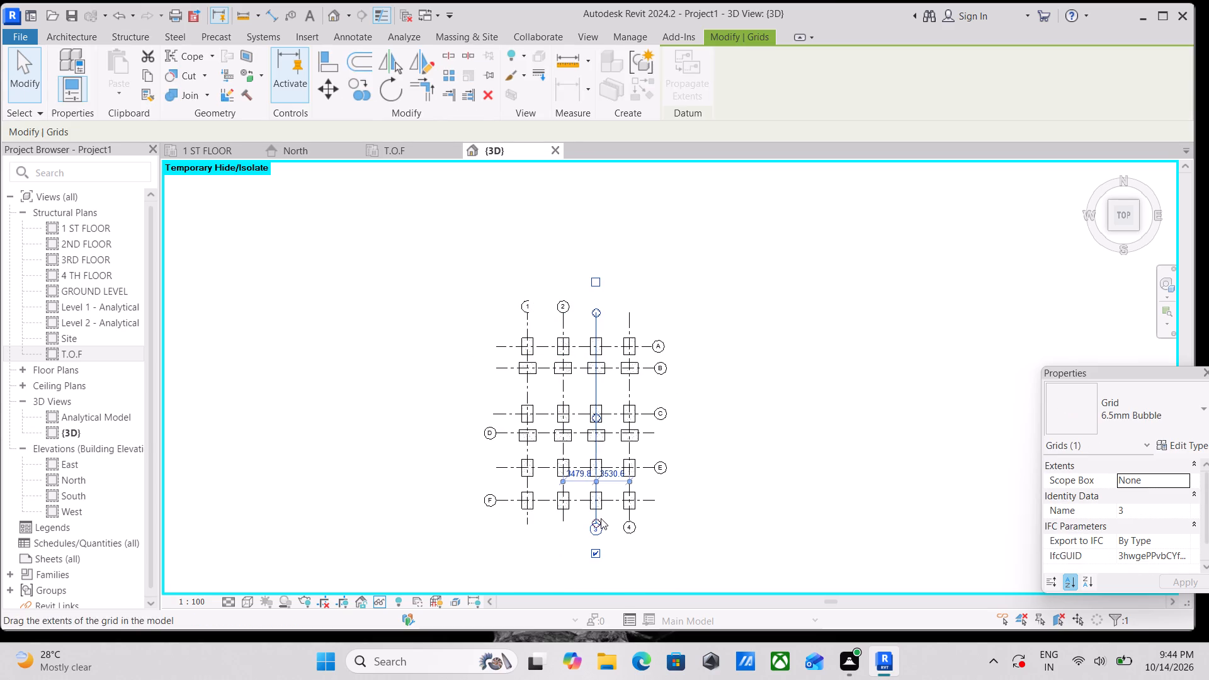
click(599, 288)
scroll(596, 335, down, 1)
middle_drag(596, 335, 596, 330)
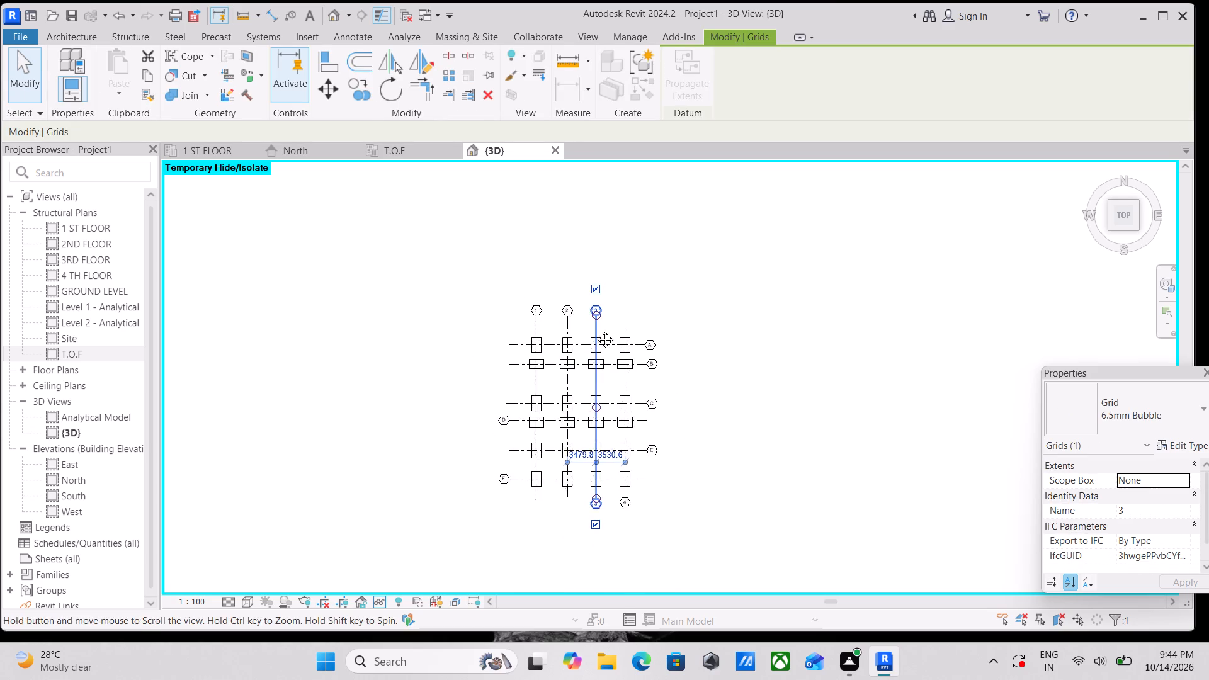
middle_drag(596, 330, 635, 202)
scroll(645, 378, up, 2)
click(637, 399)
Show grid 4's bubble at its grid A end and hide the one at its grid F end.
middle_drag(662, 394, 650, 419)
scroll(650, 419, up, 1)
middle_drag(790, 225, 744, 399)
middle_drag(760, 297, 749, 369)
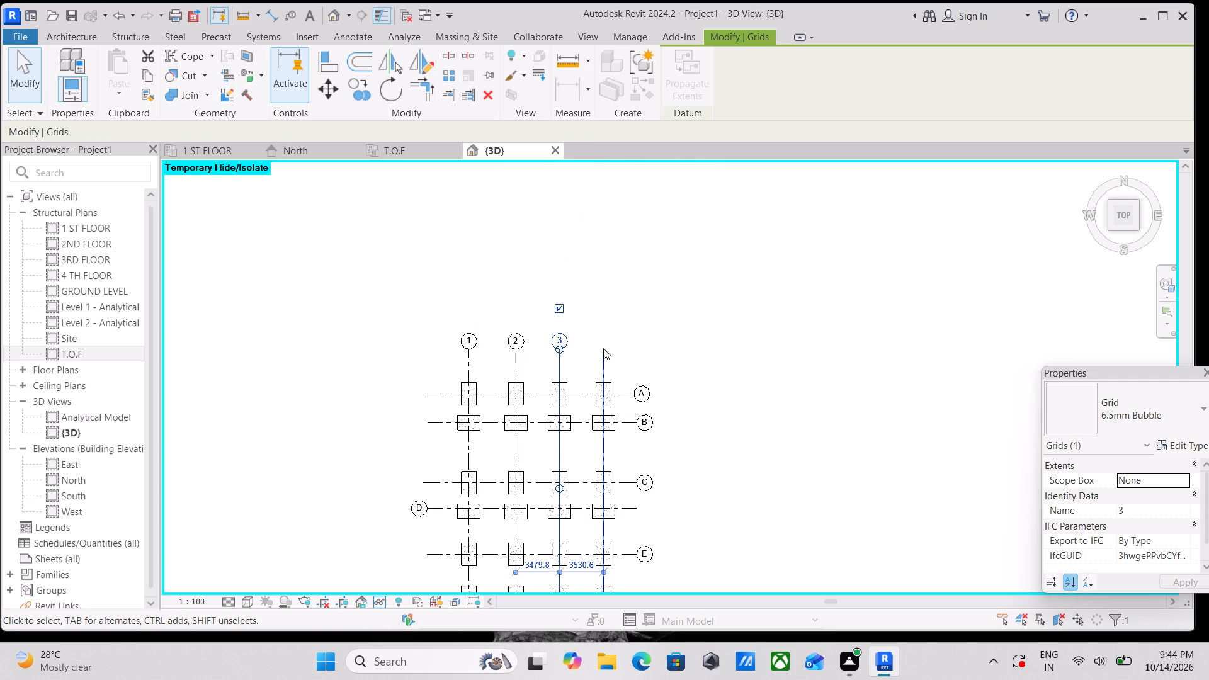
click(603, 349)
click(603, 310)
scroll(603, 310, down, 3)
middle_drag(603, 310, 622, 252)
scroll(631, 535, up, 7)
click(613, 468)
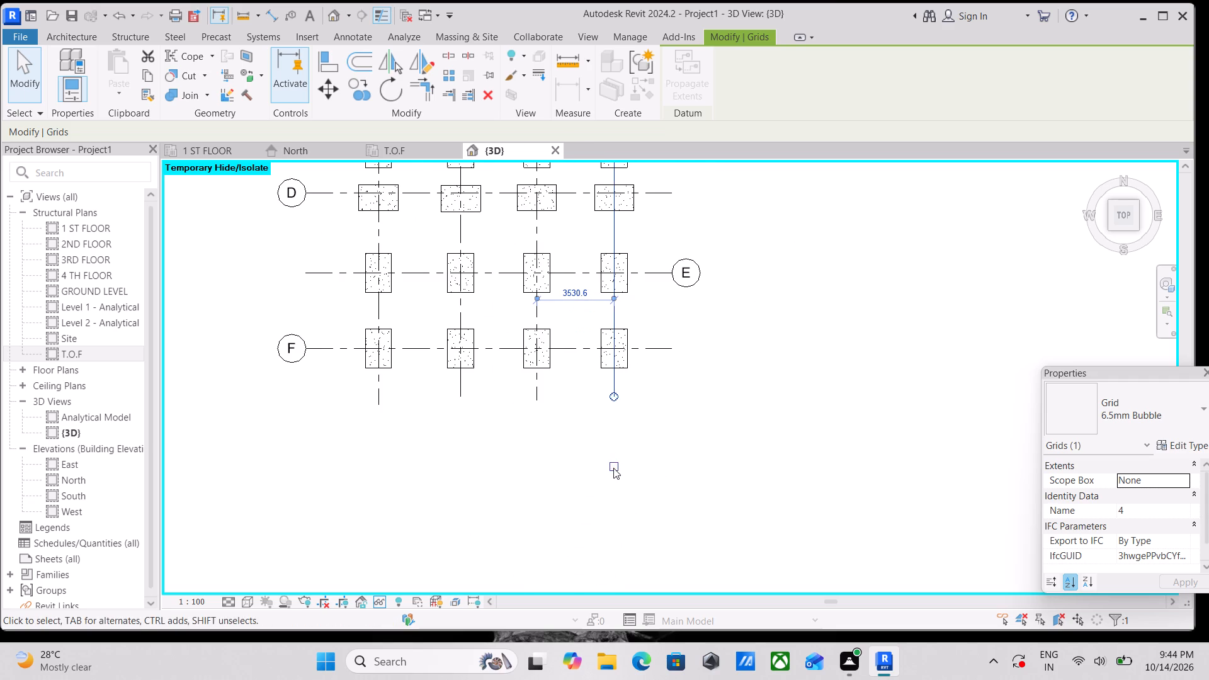
Show grid D's bubble at its grid 4 end and hide the one at its grid 1 end.
scroll(557, 438, down, 2)
middle_drag(557, 438, 594, 557)
scroll(511, 448, down, 2)
middle_drag(511, 448, 517, 519)
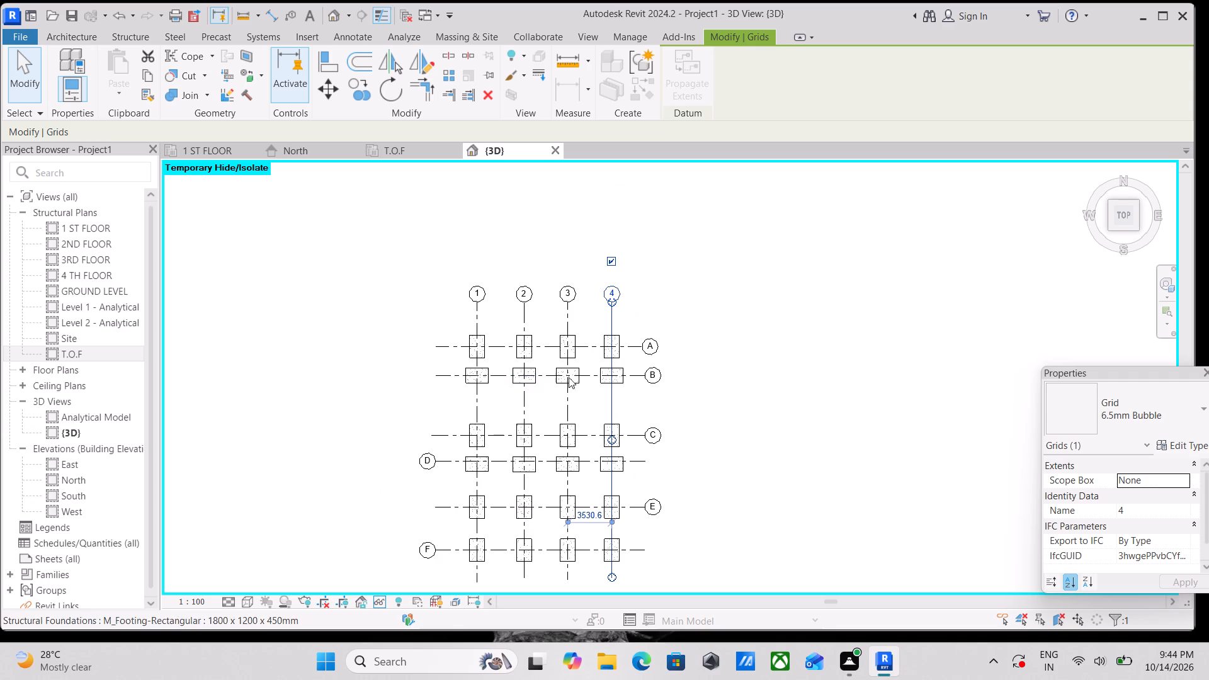
click(633, 458)
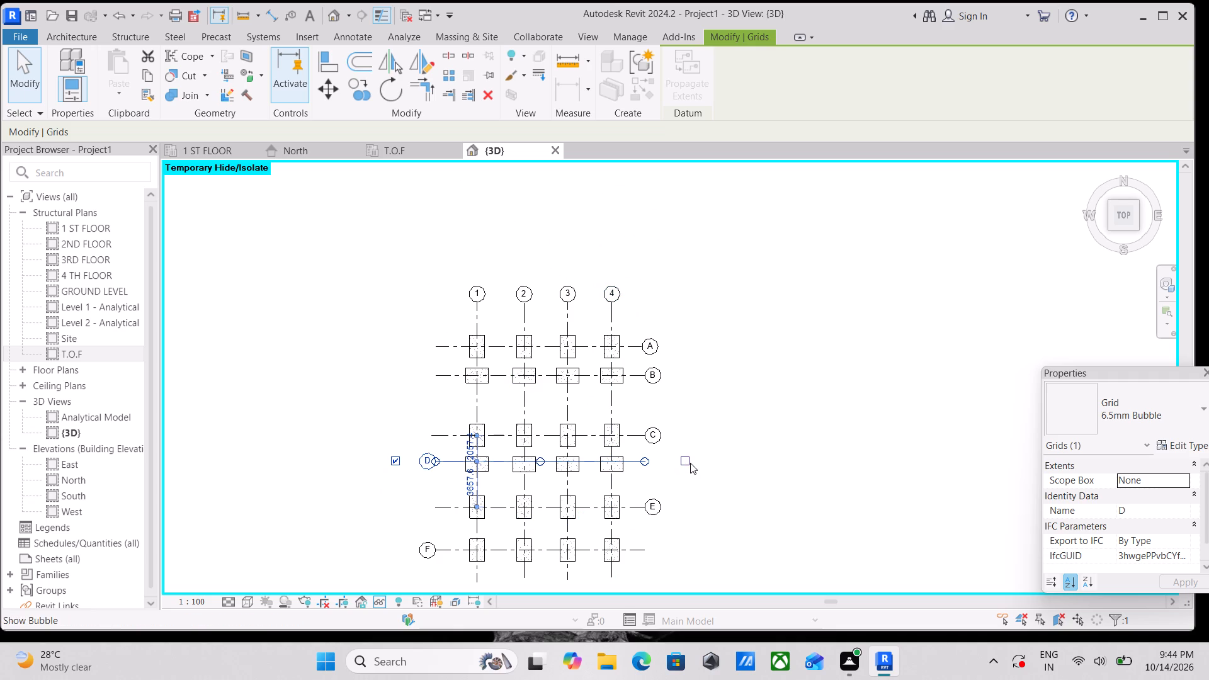
click(683, 462)
click(393, 457)
Show grid F's bubble at its grid 4 end and hide the one at its grid 1 end.
scroll(394, 457, down, 1)
middle_drag(394, 456, 402, 356)
scroll(579, 460, up, 3)
click(620, 421)
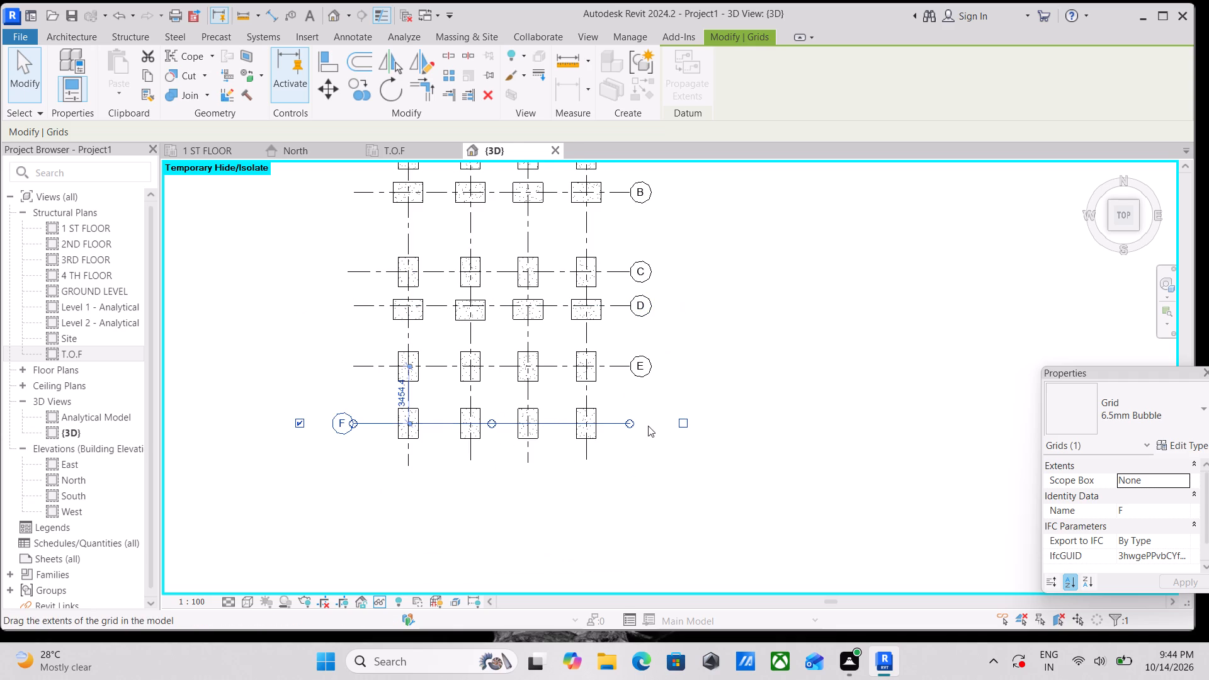
click(685, 425)
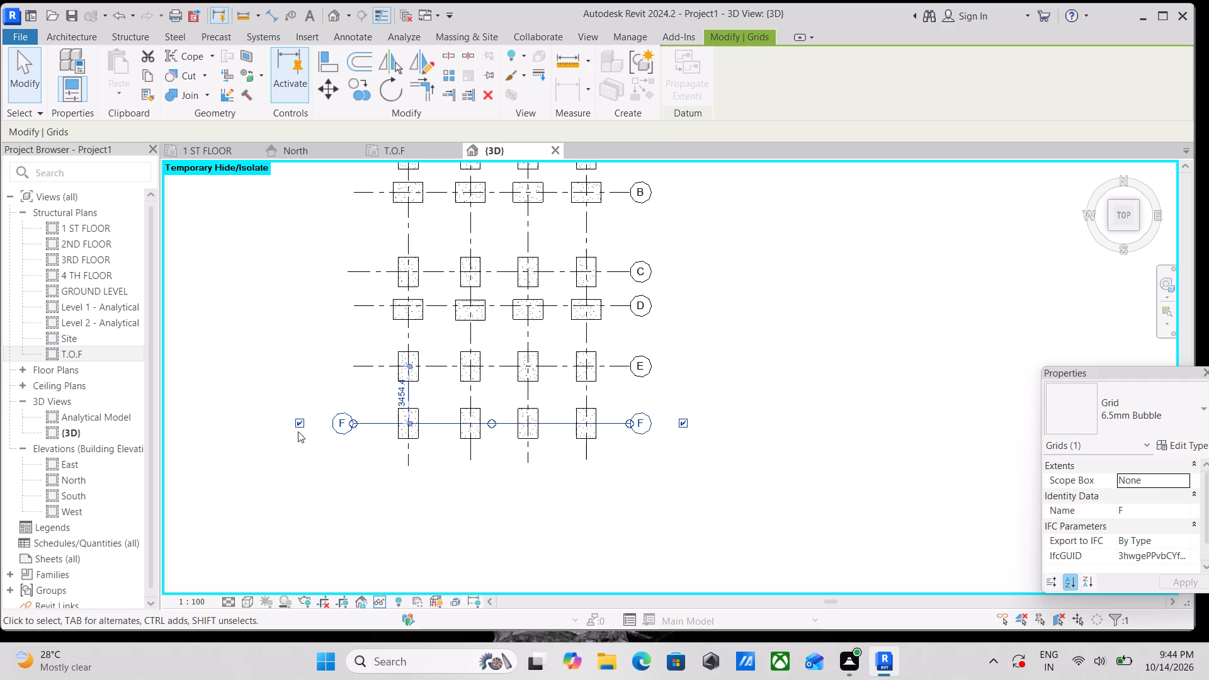
click(298, 424)
Clear the selection and examine the grid bubbles and resized footings along grids A and B.
scroll(298, 420, down, 2)
scroll(300, 364, down, 2)
middle_drag(300, 364, 336, 505)
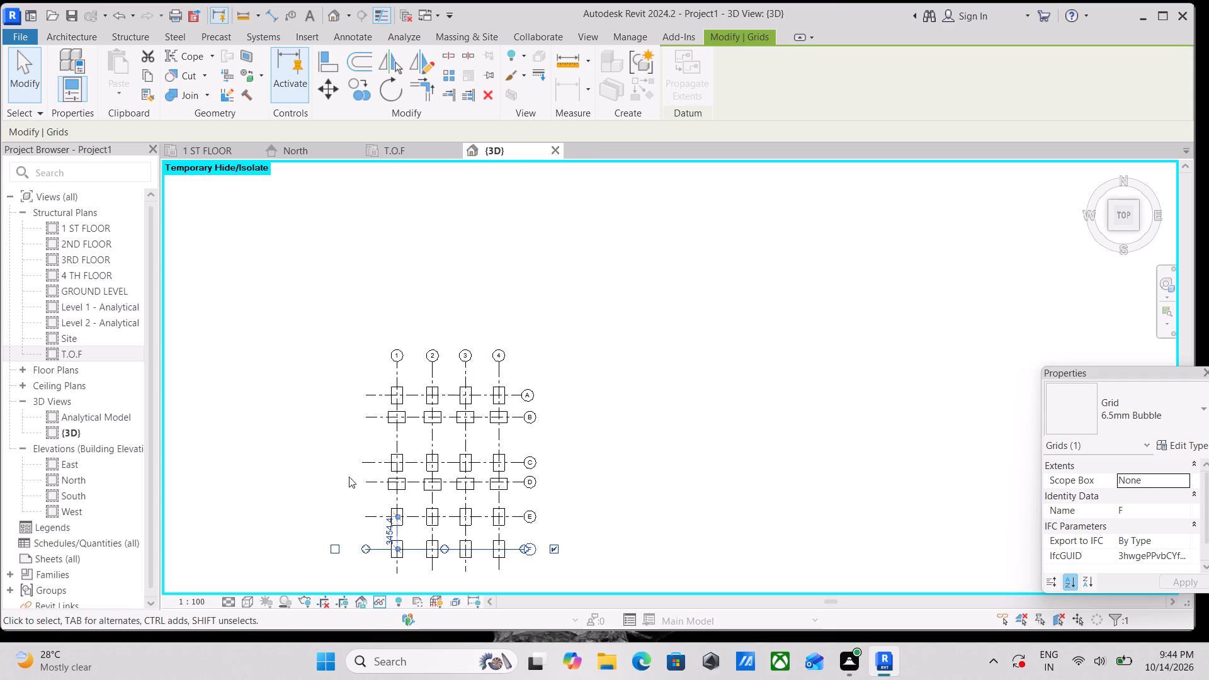
scroll(377, 433, up, 12)
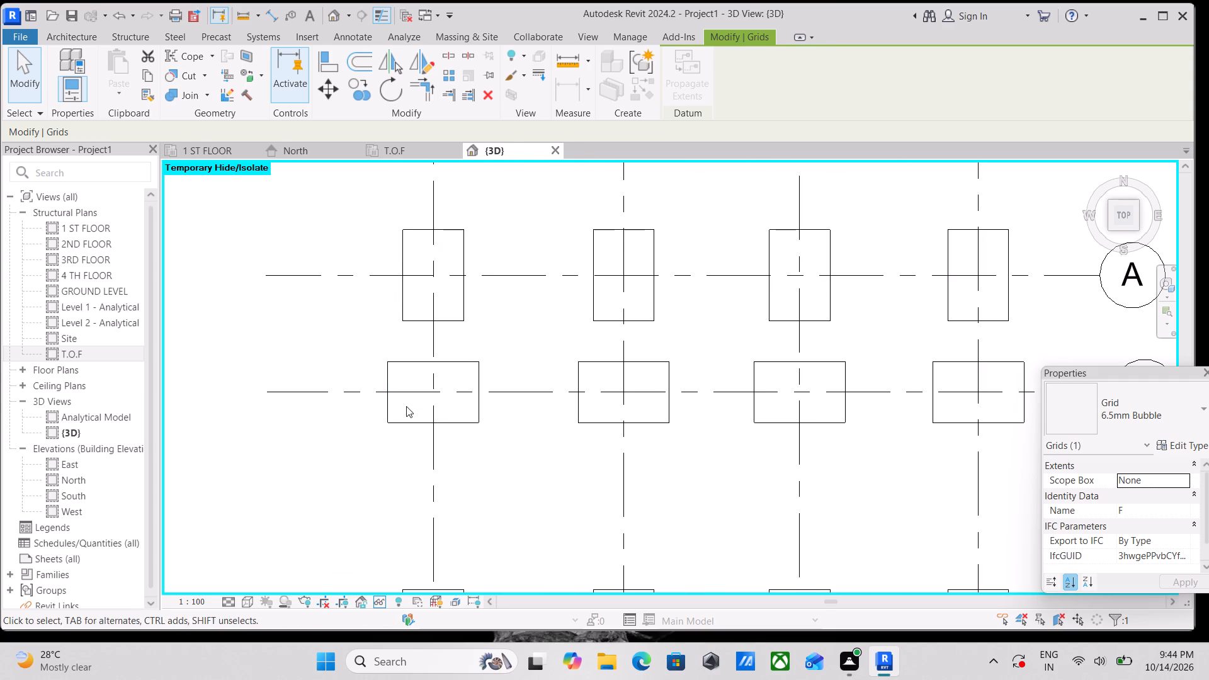
key(Escape)
scroll(538, 376, down, 5)
middle_drag(532, 363, 525, 448)
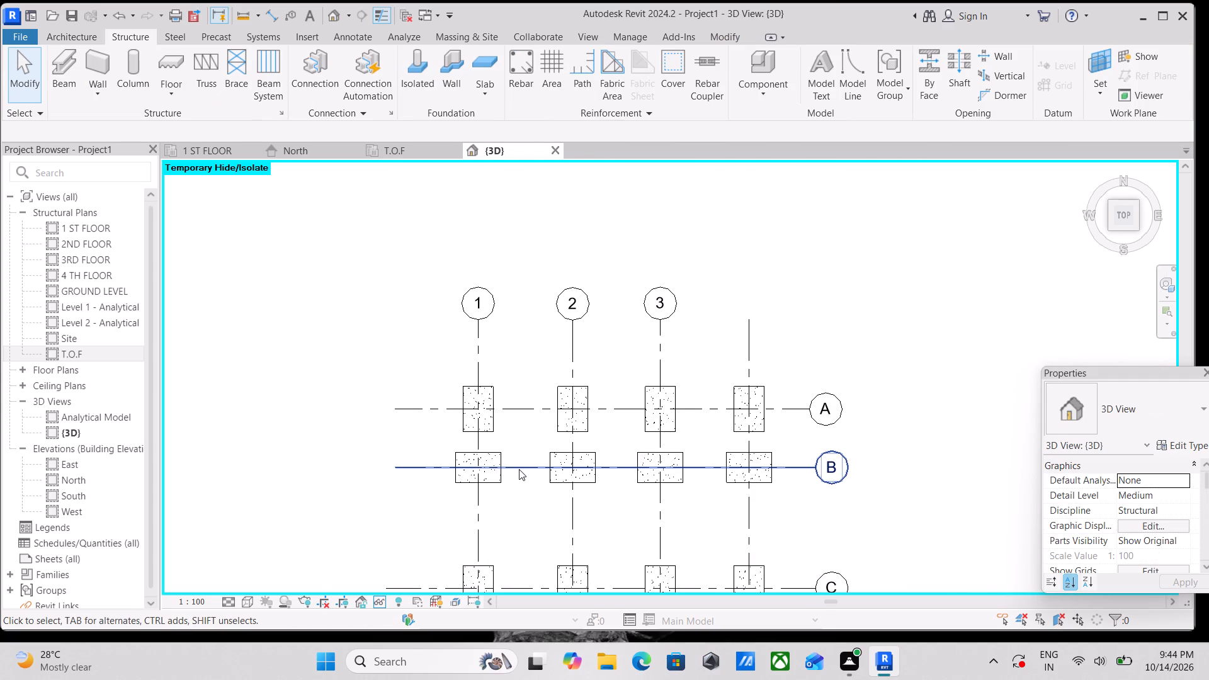
scroll(510, 460, up, 3)
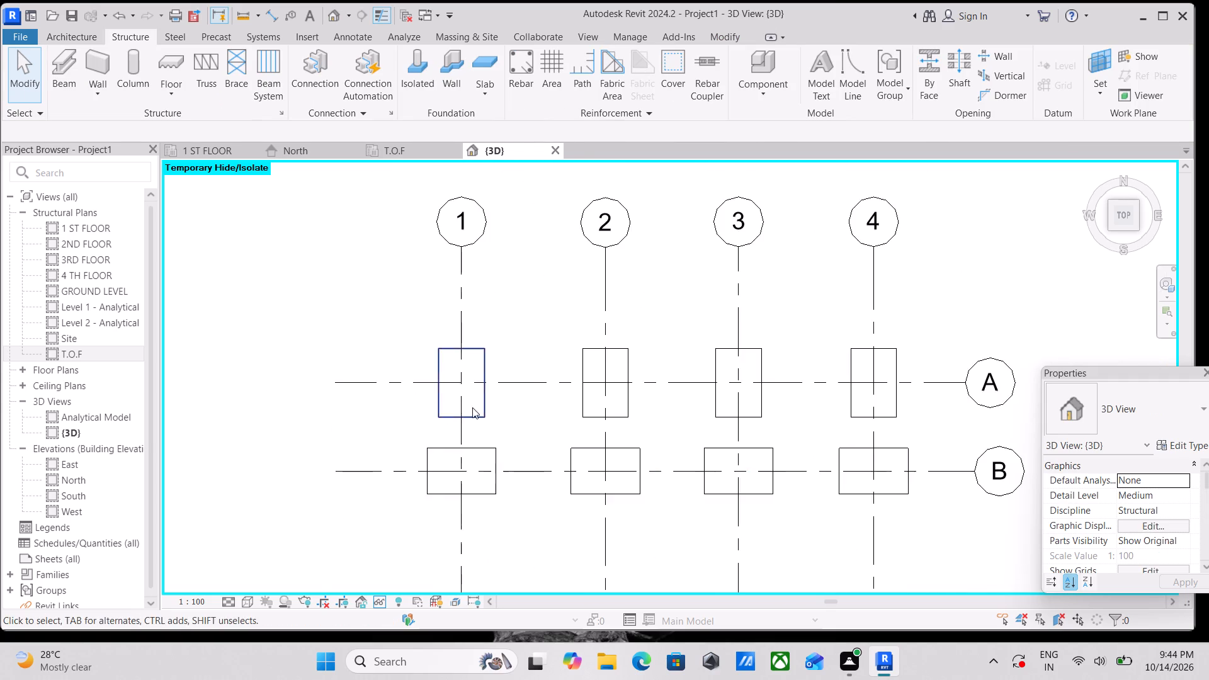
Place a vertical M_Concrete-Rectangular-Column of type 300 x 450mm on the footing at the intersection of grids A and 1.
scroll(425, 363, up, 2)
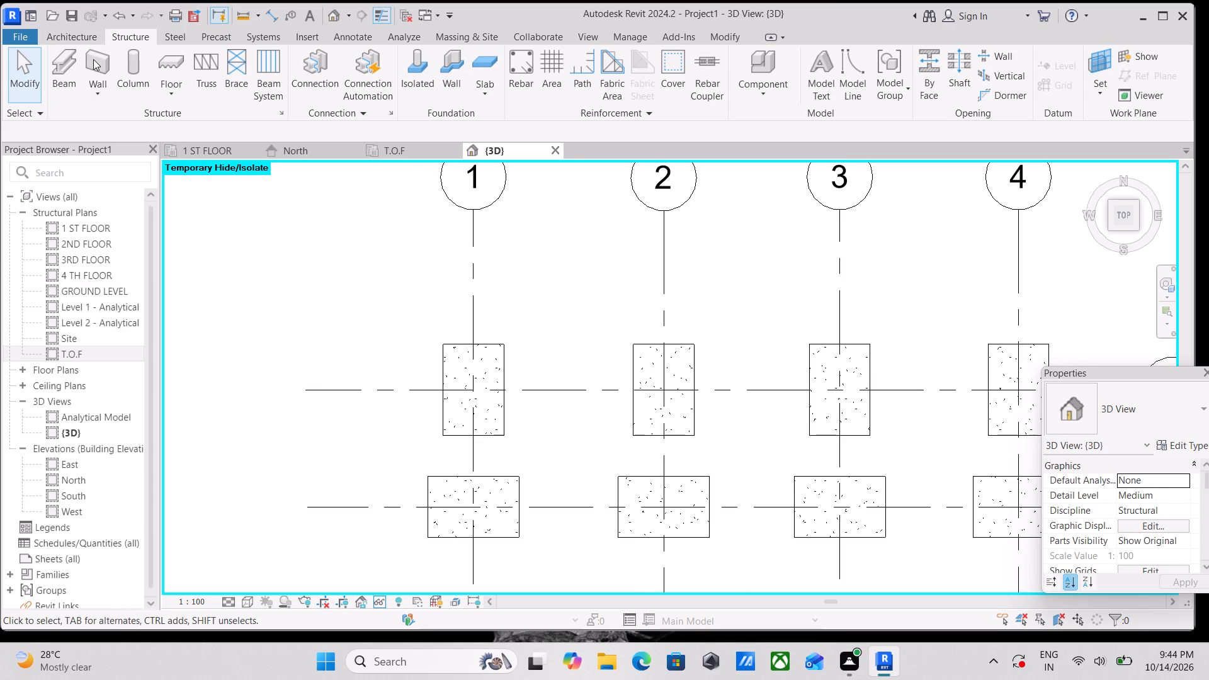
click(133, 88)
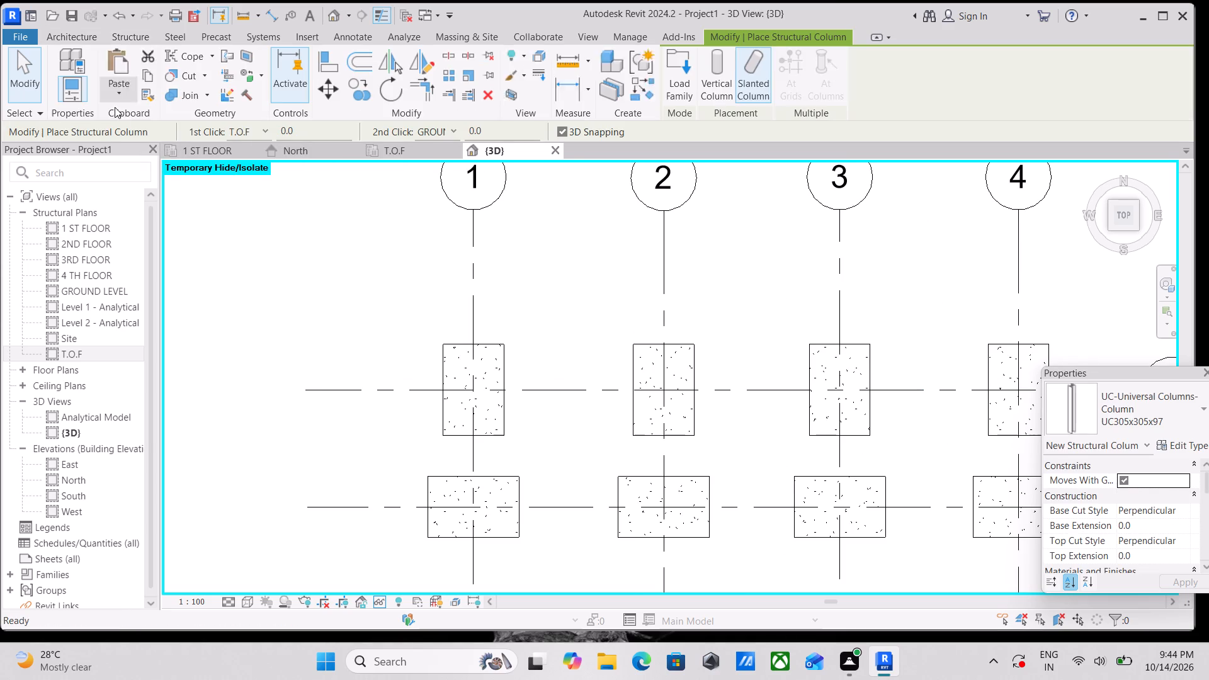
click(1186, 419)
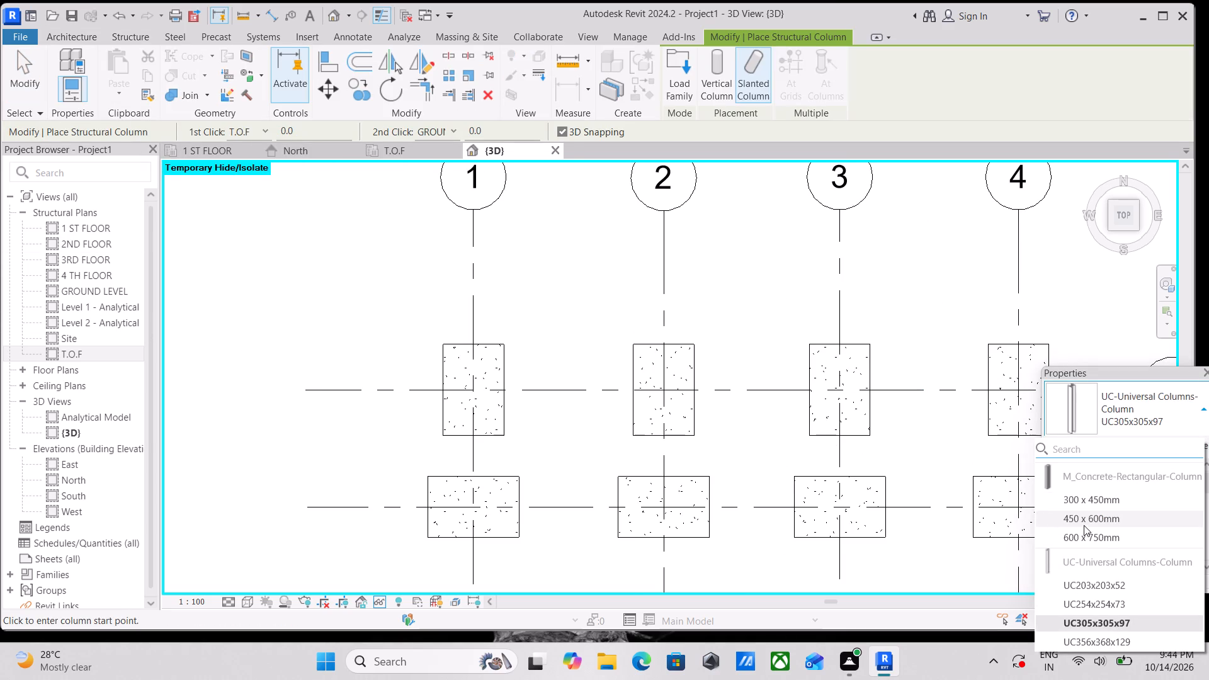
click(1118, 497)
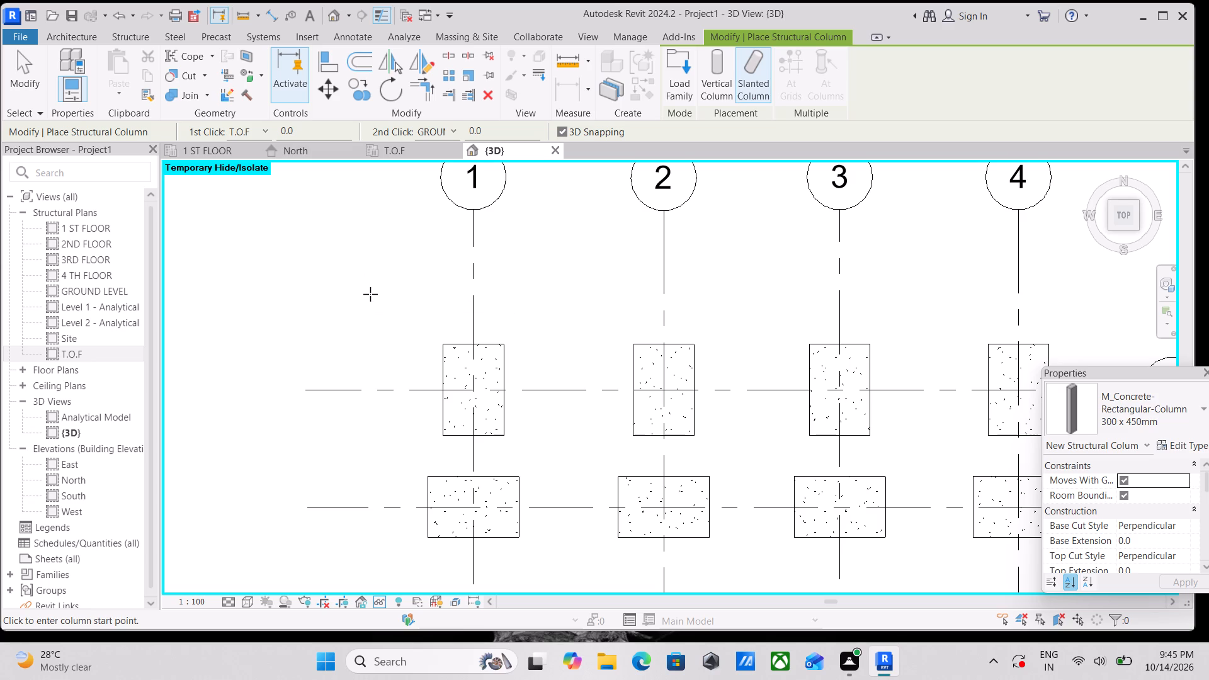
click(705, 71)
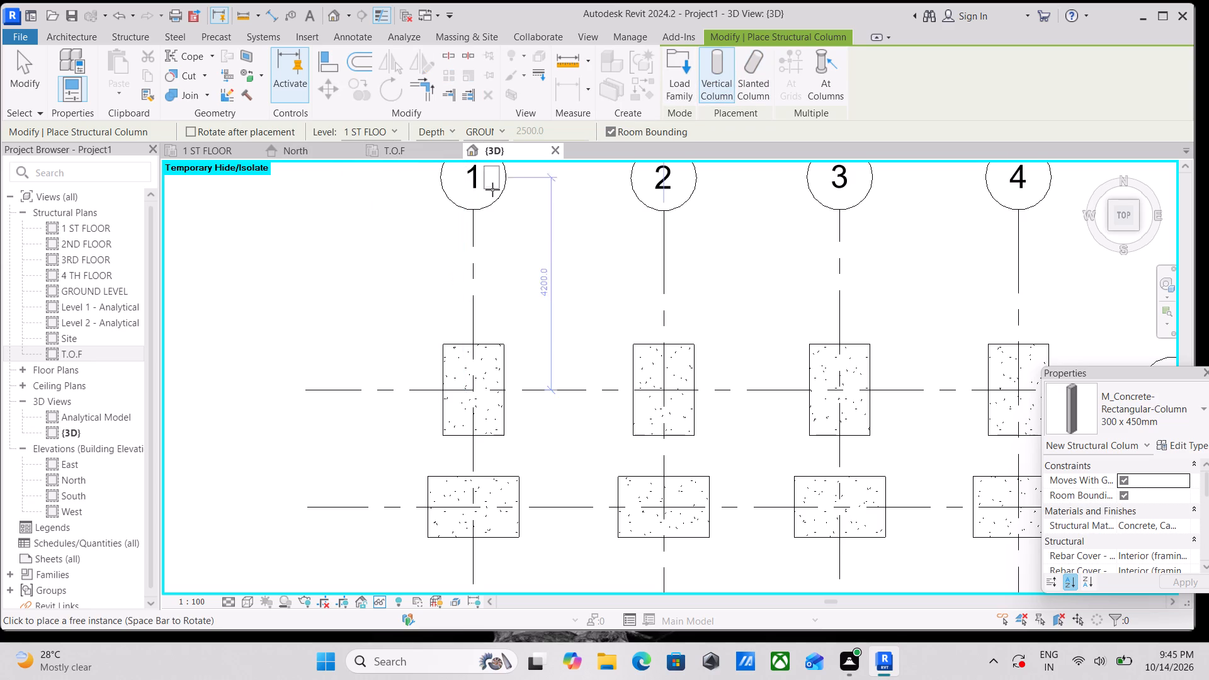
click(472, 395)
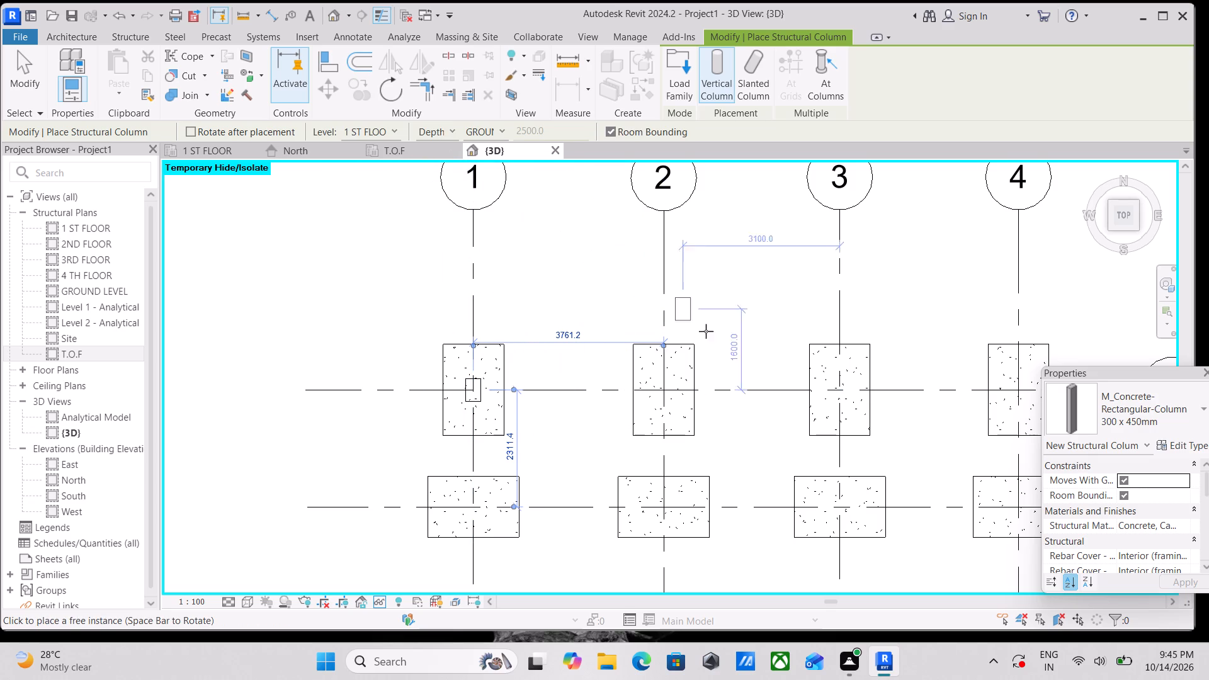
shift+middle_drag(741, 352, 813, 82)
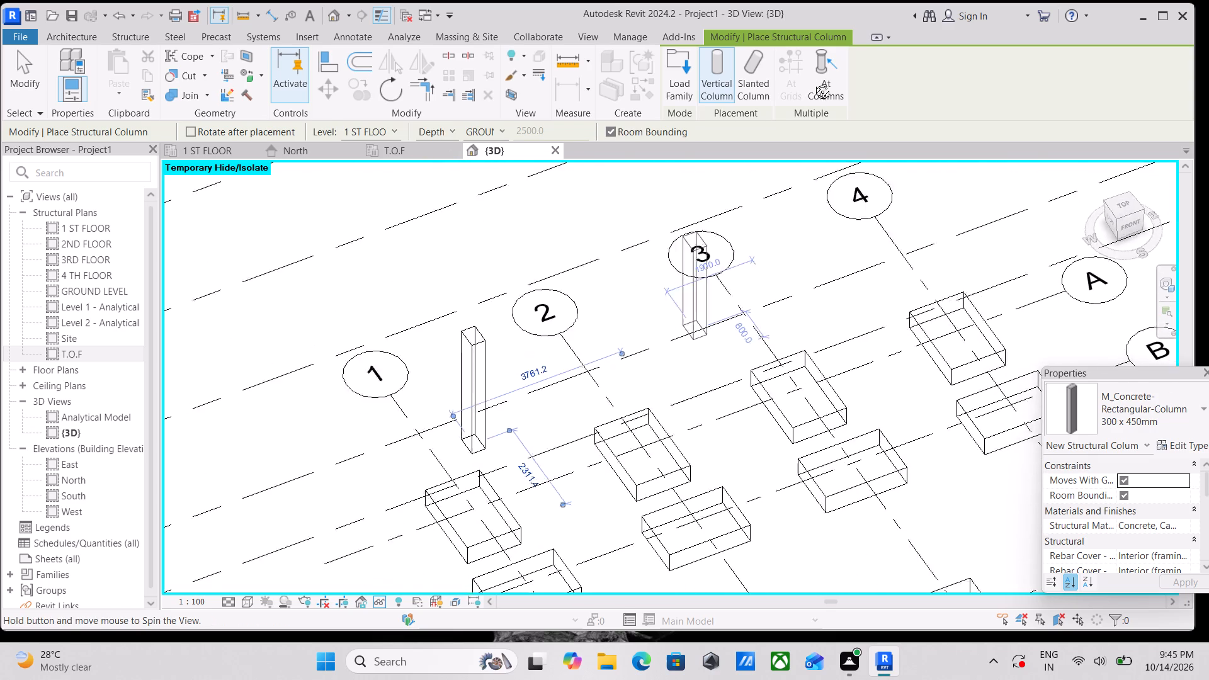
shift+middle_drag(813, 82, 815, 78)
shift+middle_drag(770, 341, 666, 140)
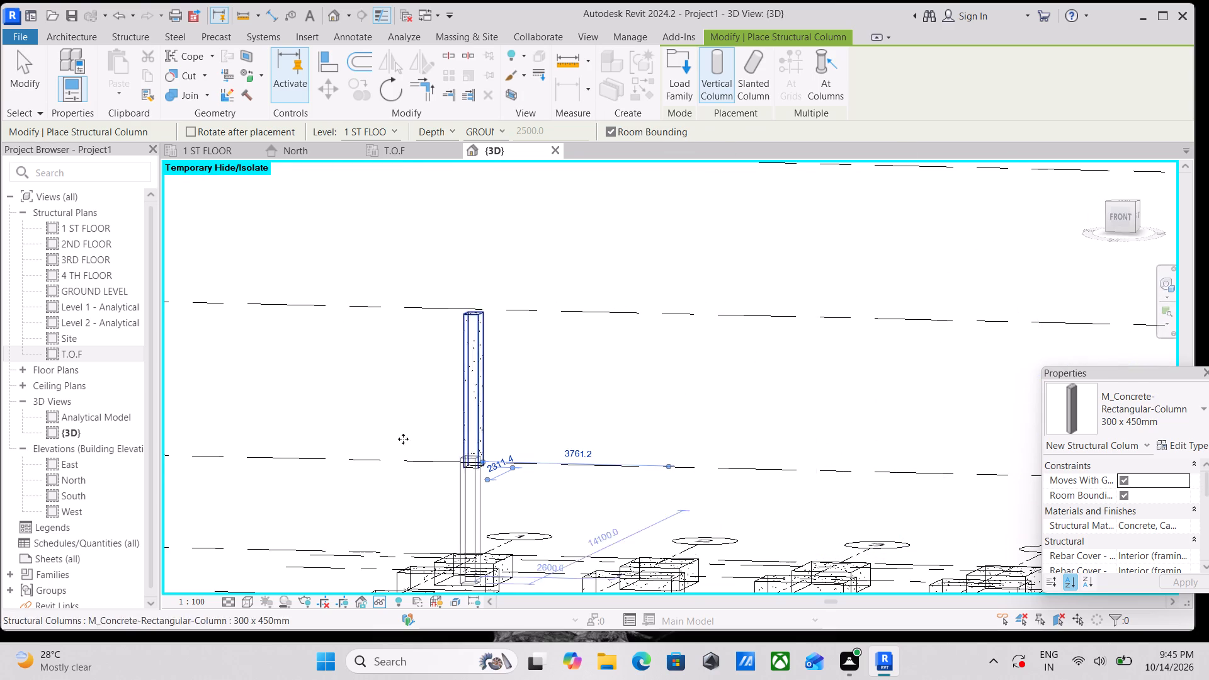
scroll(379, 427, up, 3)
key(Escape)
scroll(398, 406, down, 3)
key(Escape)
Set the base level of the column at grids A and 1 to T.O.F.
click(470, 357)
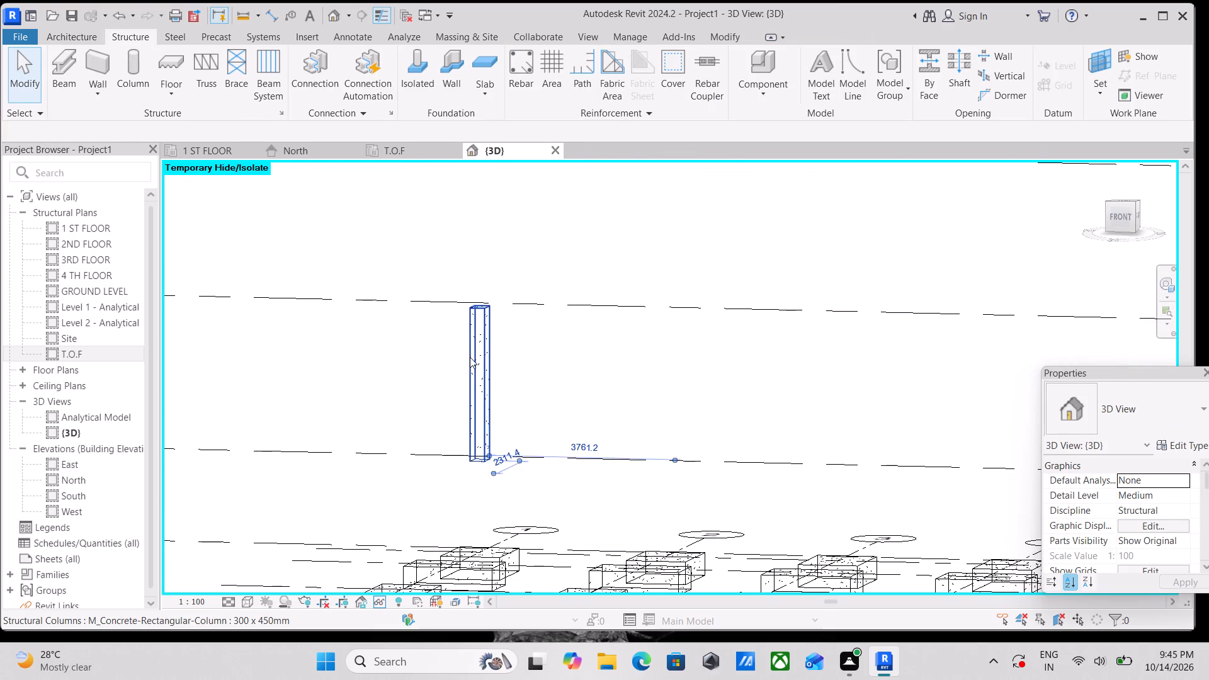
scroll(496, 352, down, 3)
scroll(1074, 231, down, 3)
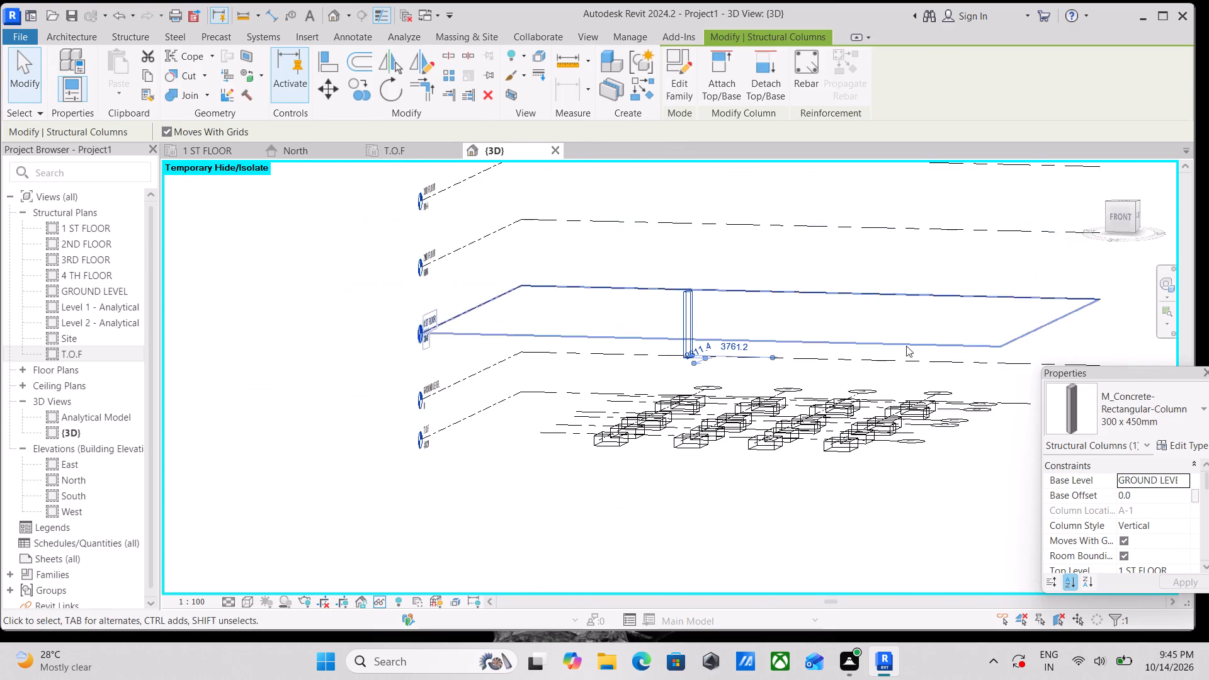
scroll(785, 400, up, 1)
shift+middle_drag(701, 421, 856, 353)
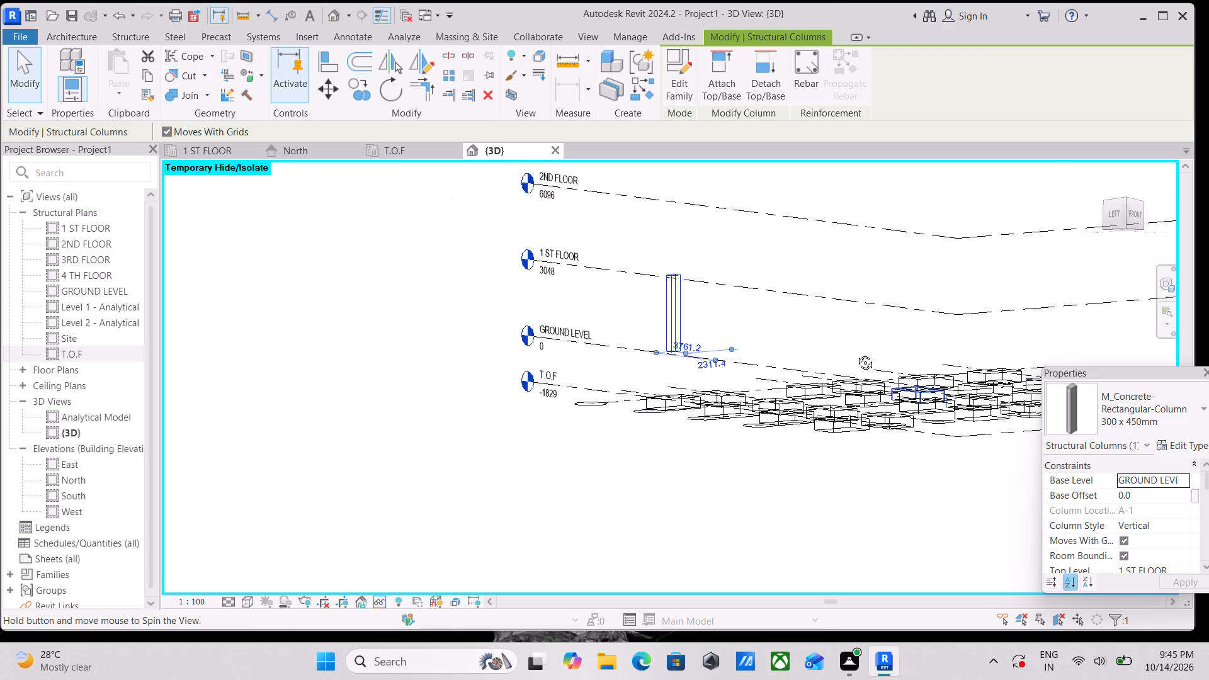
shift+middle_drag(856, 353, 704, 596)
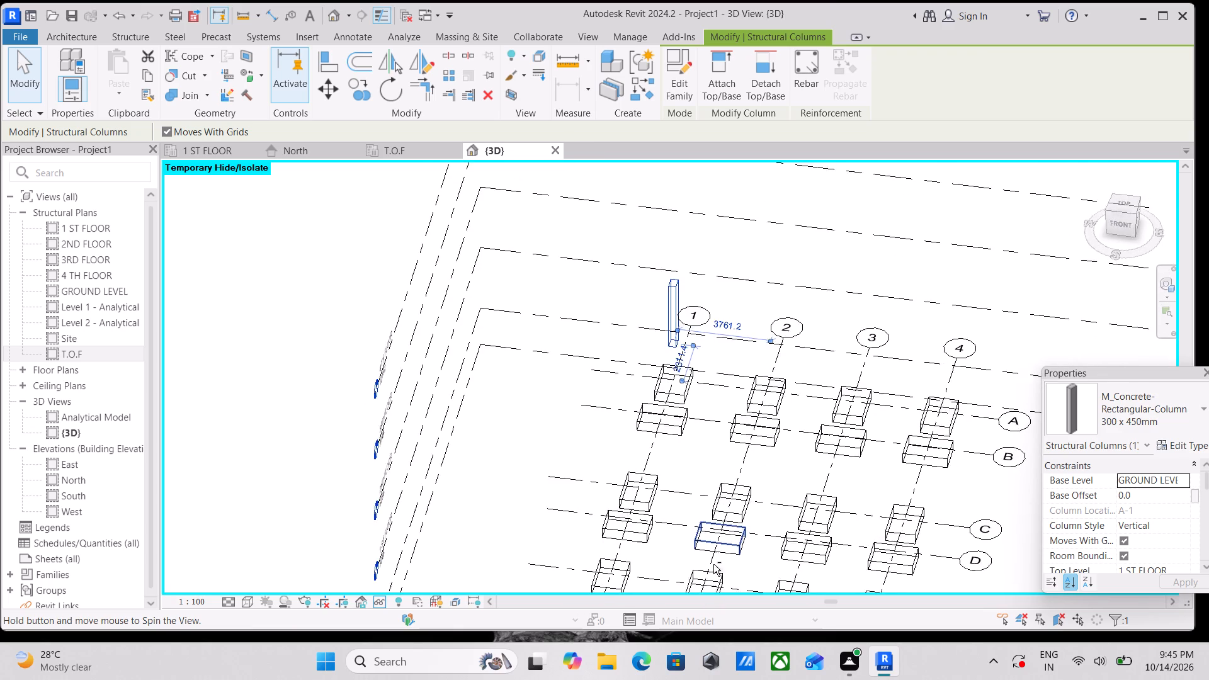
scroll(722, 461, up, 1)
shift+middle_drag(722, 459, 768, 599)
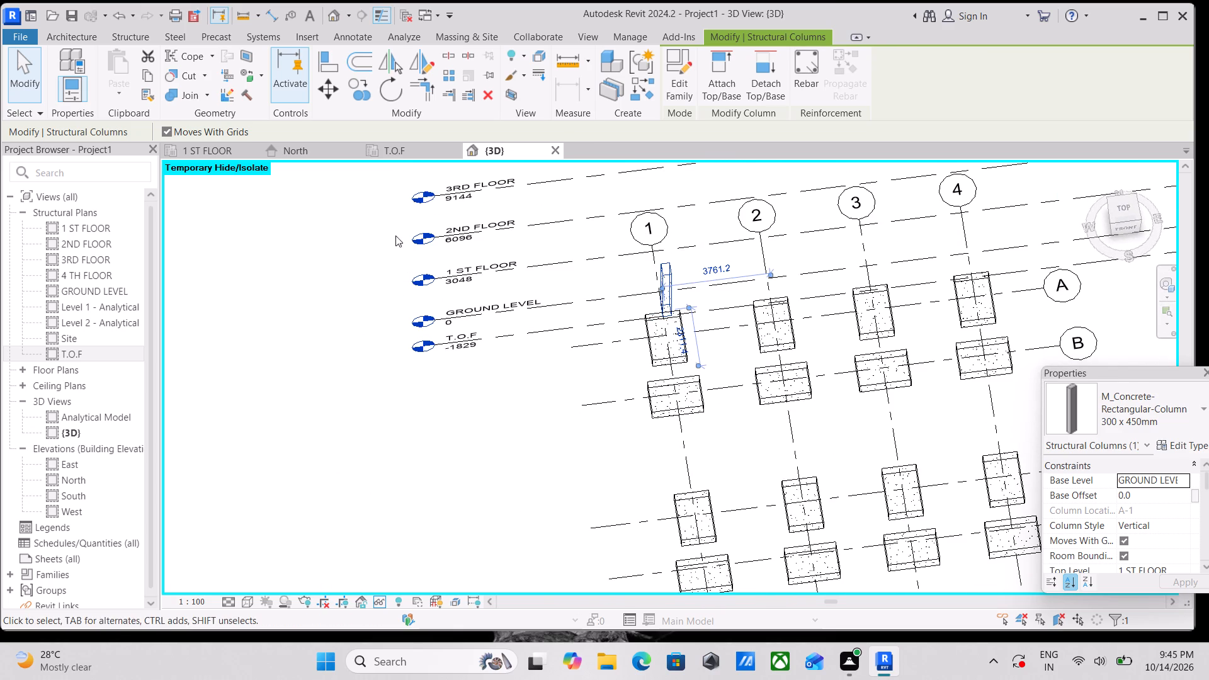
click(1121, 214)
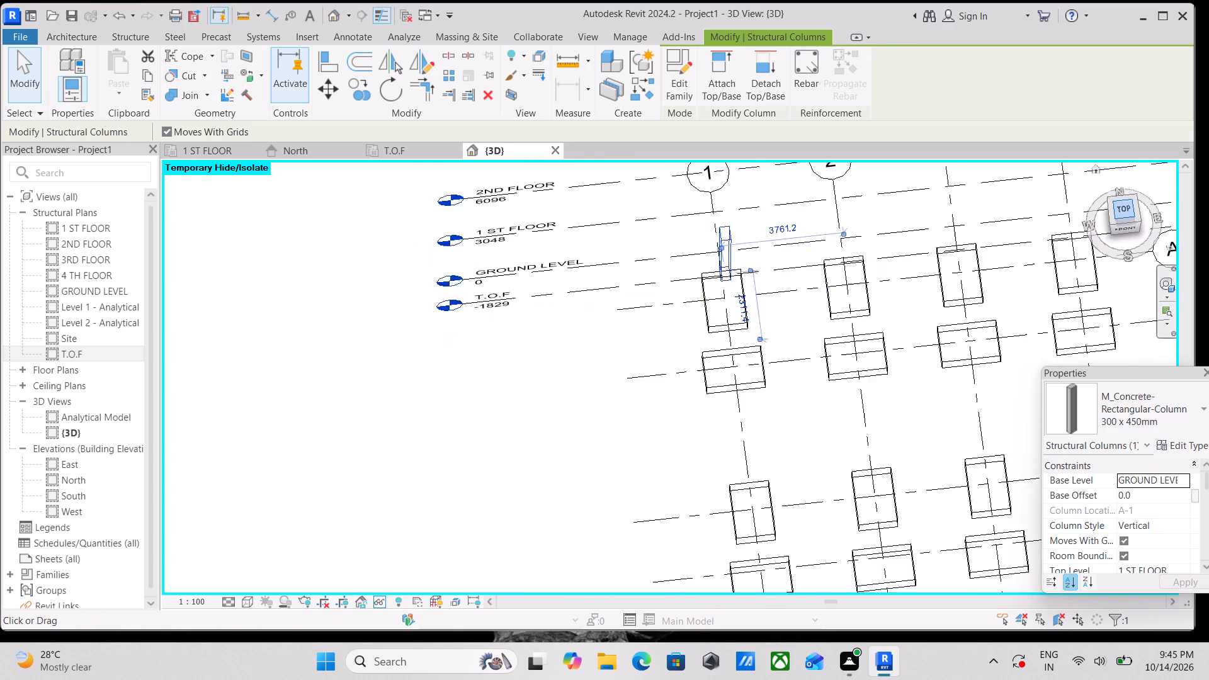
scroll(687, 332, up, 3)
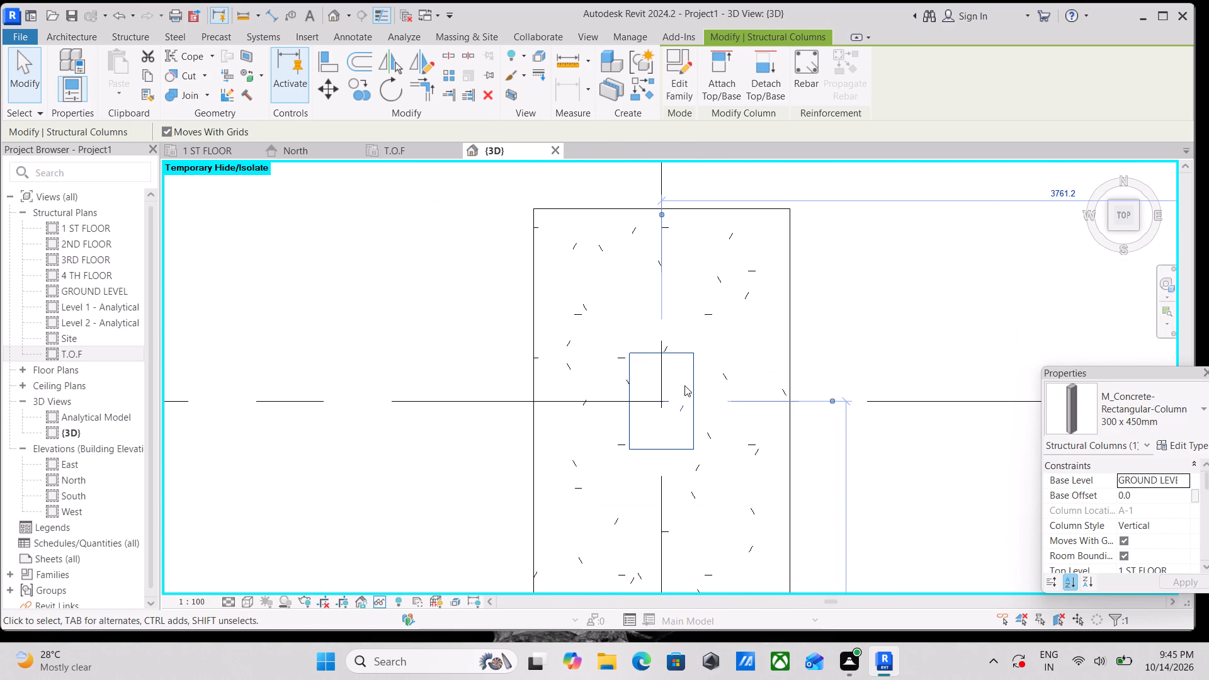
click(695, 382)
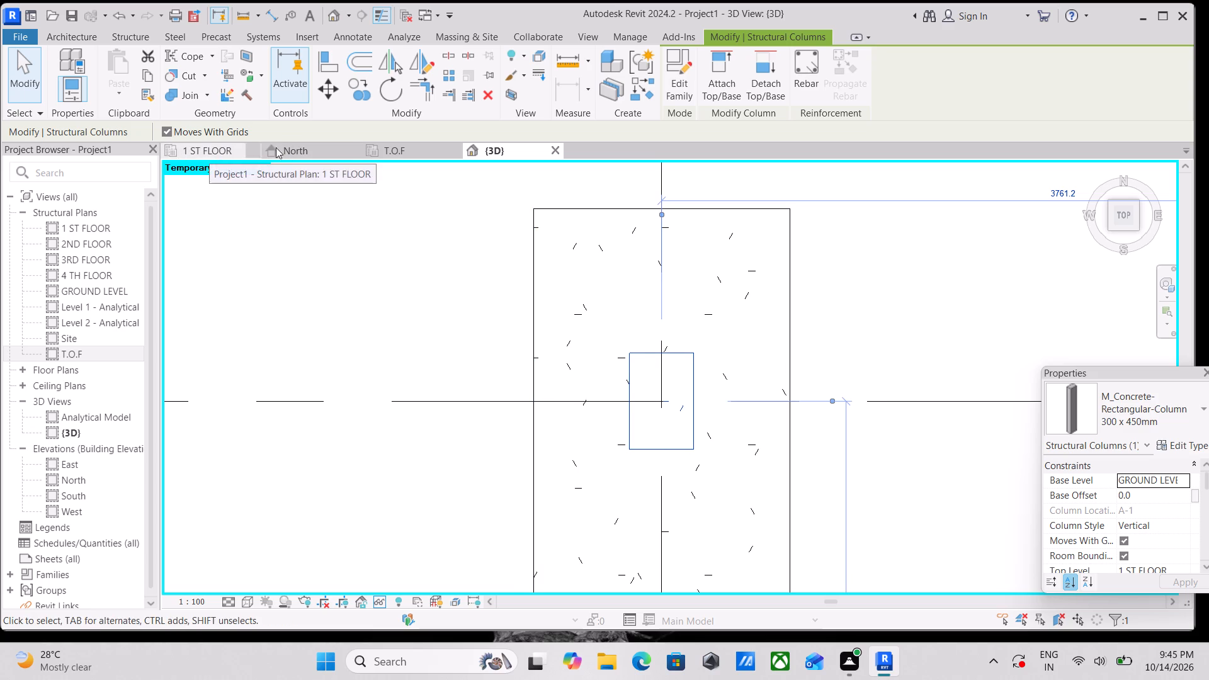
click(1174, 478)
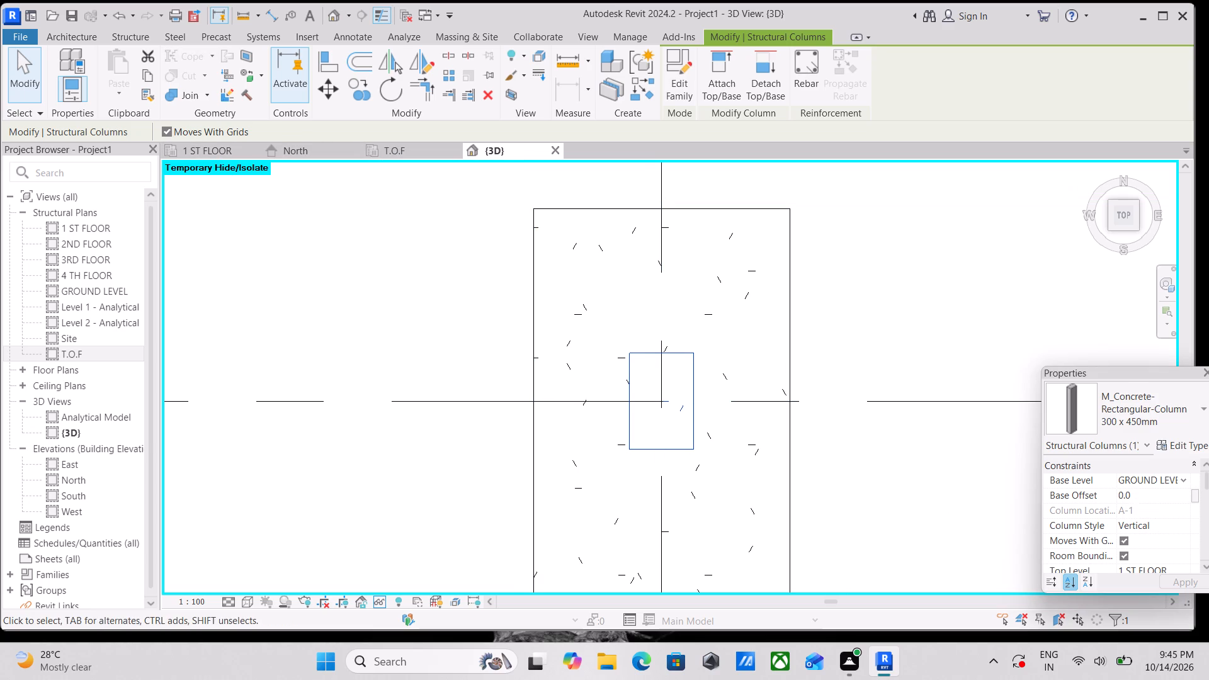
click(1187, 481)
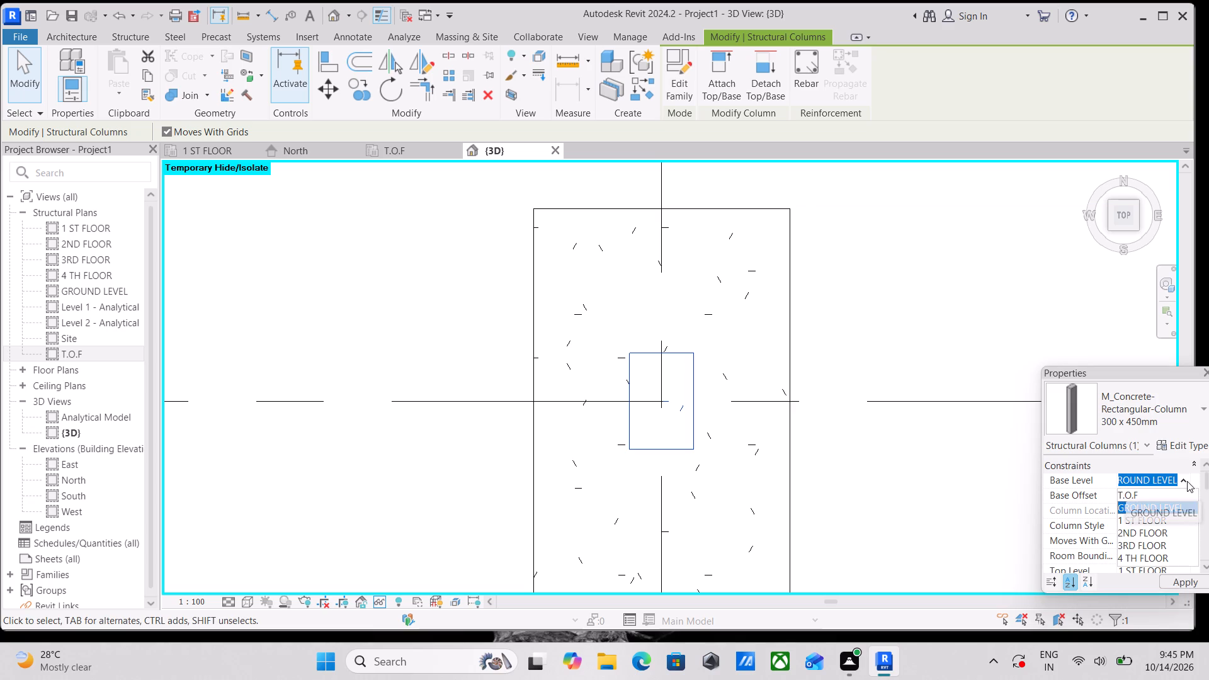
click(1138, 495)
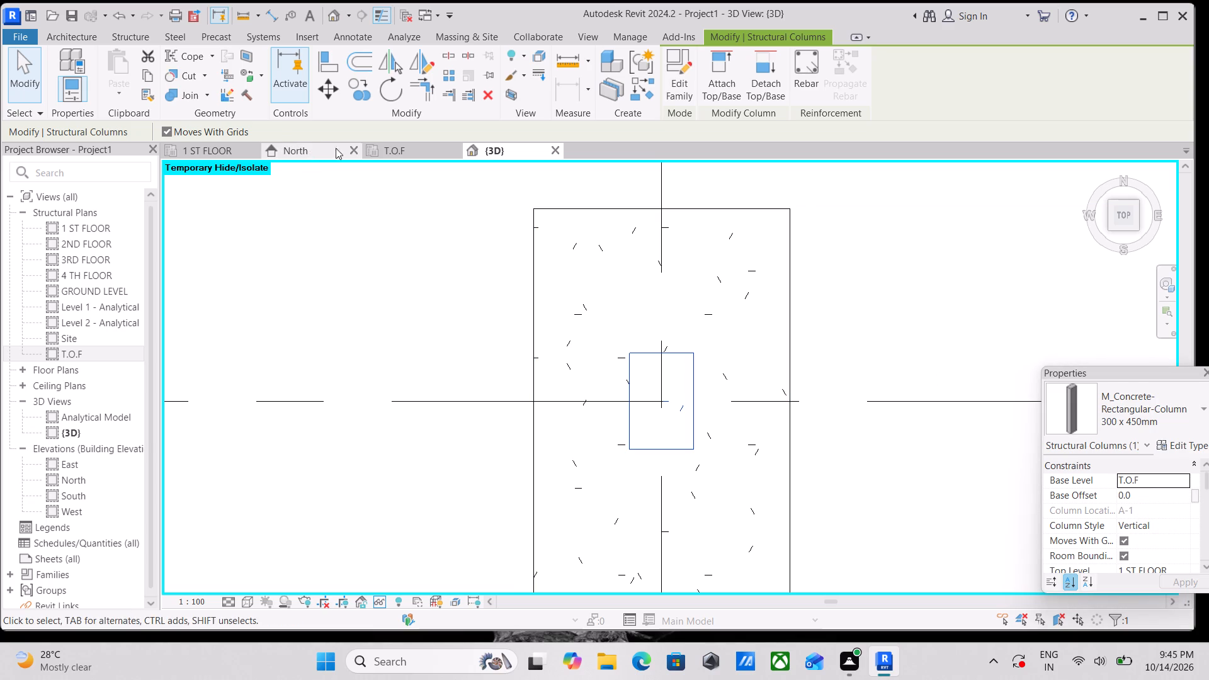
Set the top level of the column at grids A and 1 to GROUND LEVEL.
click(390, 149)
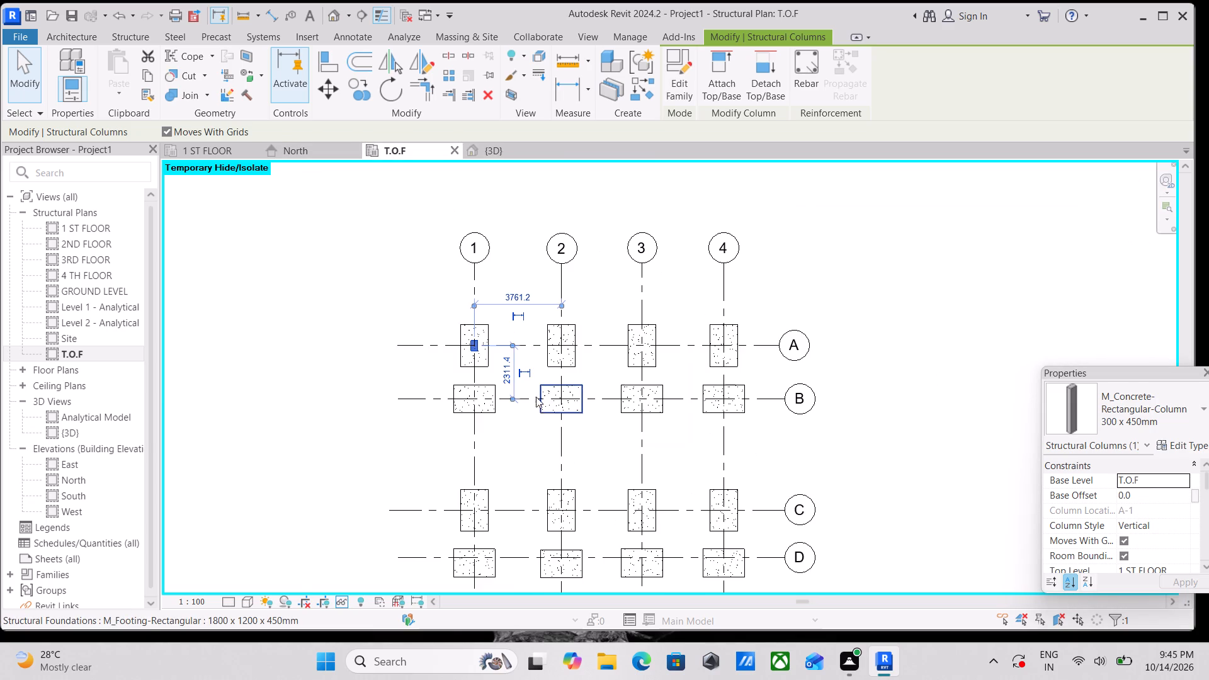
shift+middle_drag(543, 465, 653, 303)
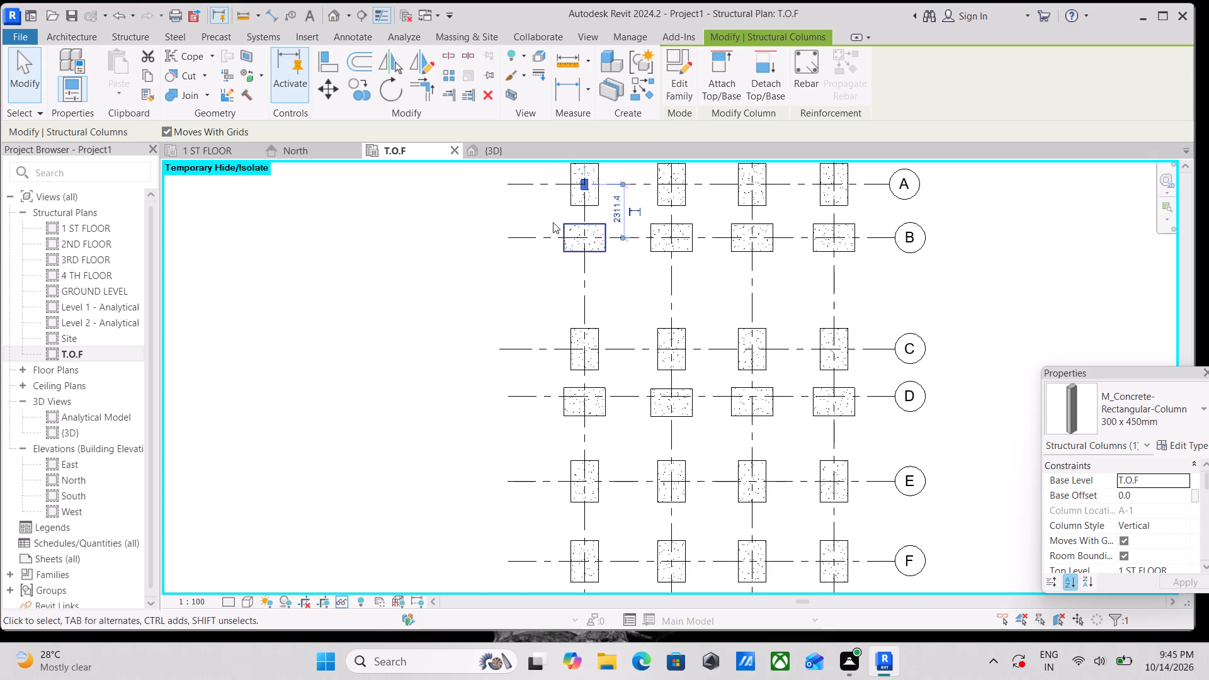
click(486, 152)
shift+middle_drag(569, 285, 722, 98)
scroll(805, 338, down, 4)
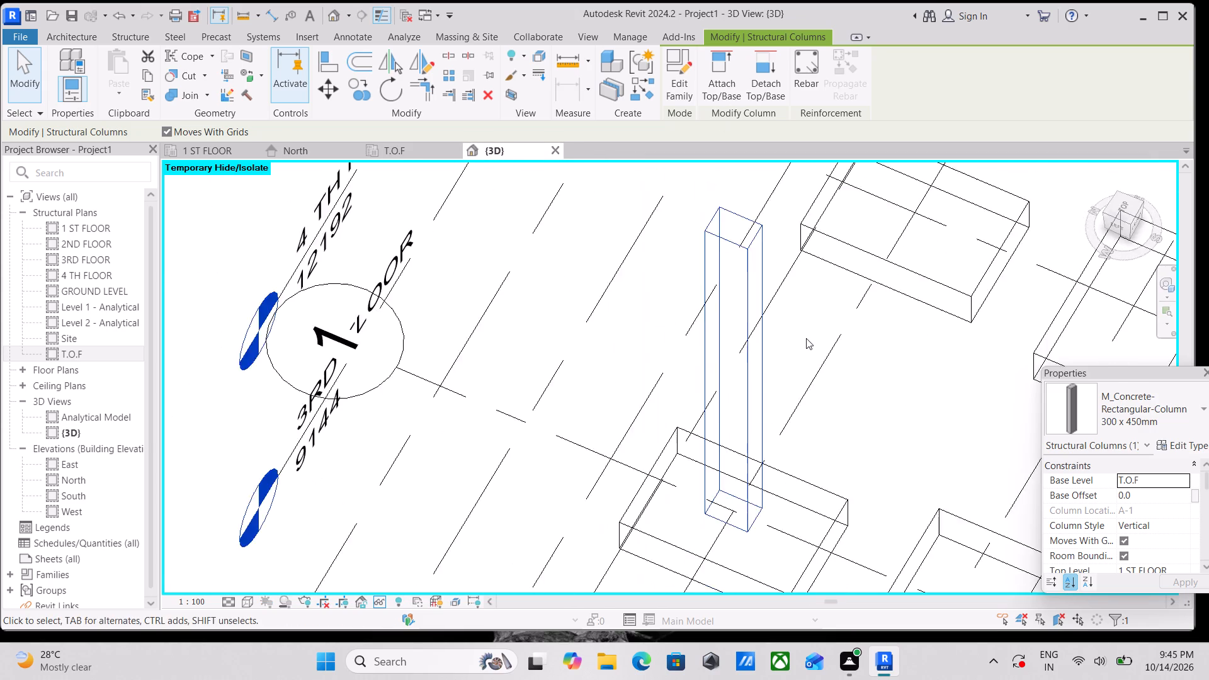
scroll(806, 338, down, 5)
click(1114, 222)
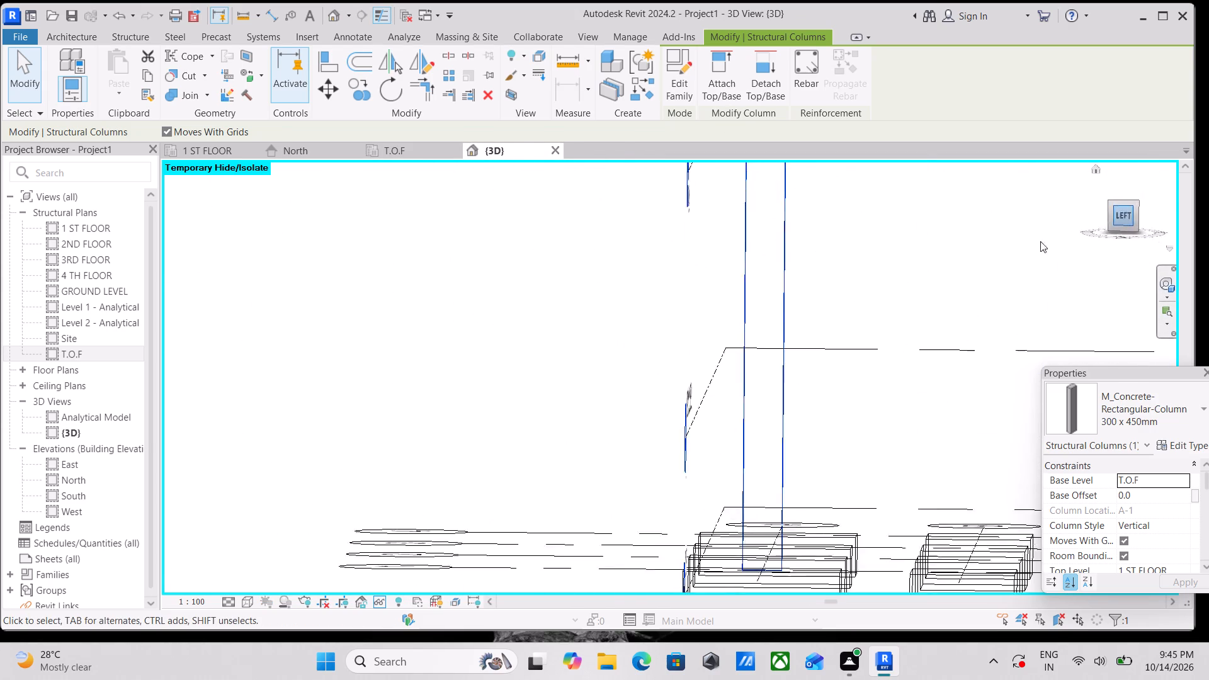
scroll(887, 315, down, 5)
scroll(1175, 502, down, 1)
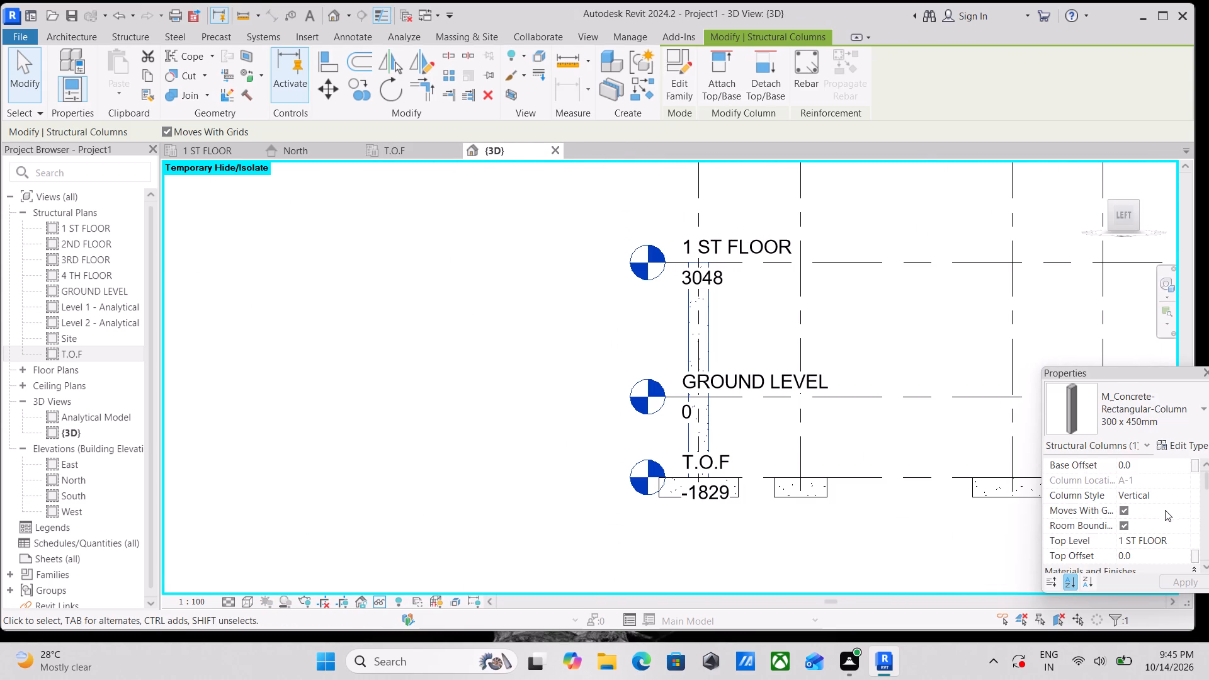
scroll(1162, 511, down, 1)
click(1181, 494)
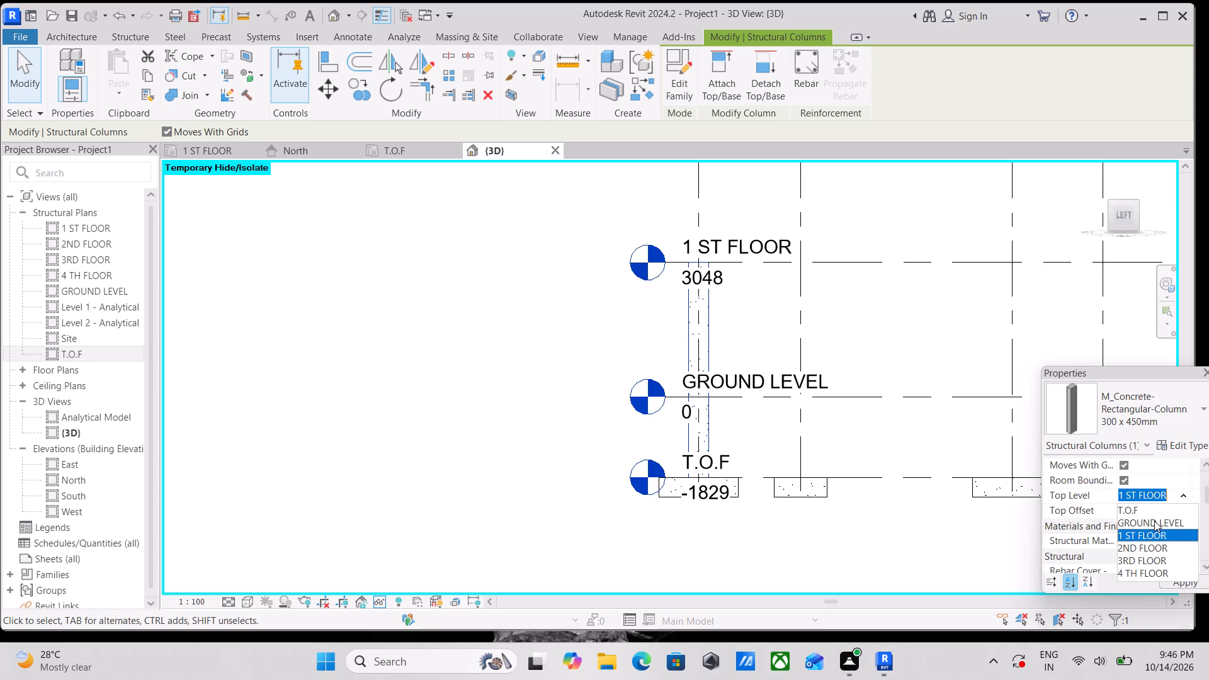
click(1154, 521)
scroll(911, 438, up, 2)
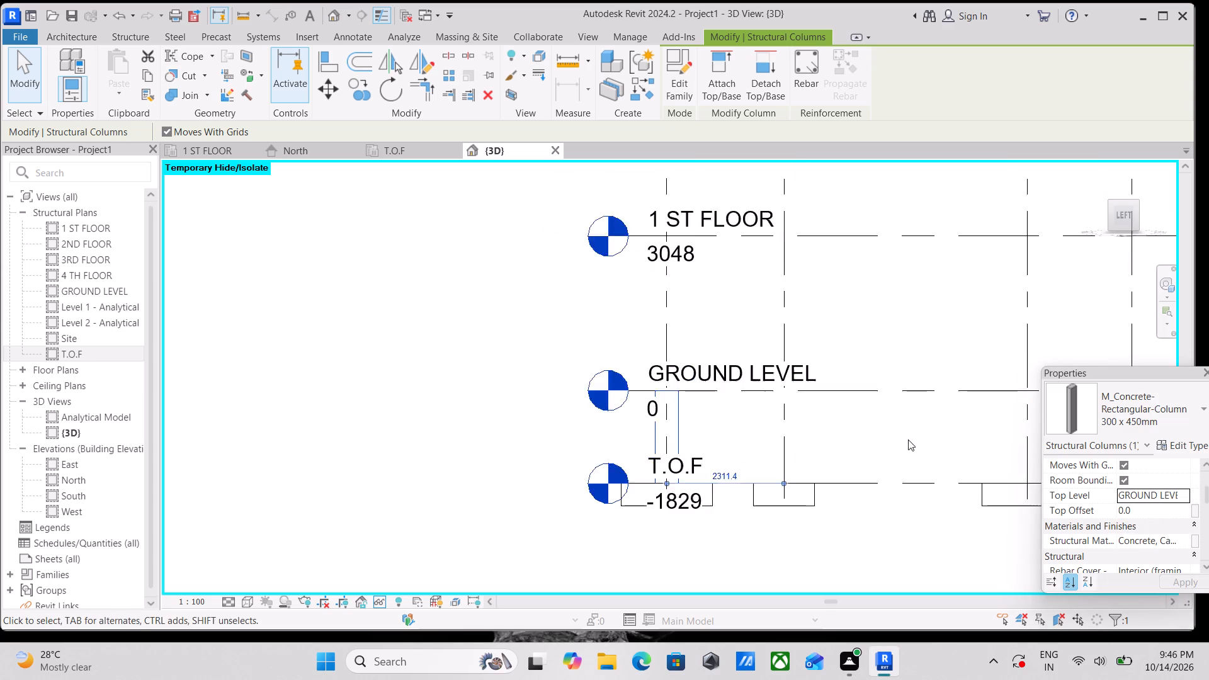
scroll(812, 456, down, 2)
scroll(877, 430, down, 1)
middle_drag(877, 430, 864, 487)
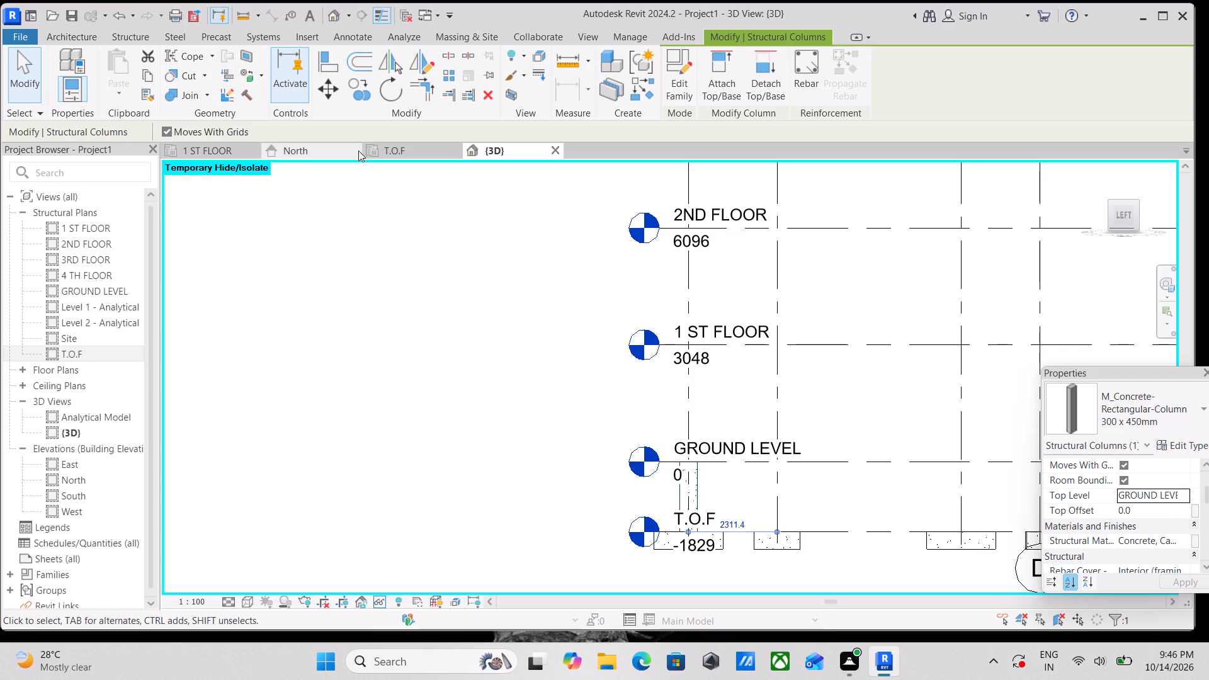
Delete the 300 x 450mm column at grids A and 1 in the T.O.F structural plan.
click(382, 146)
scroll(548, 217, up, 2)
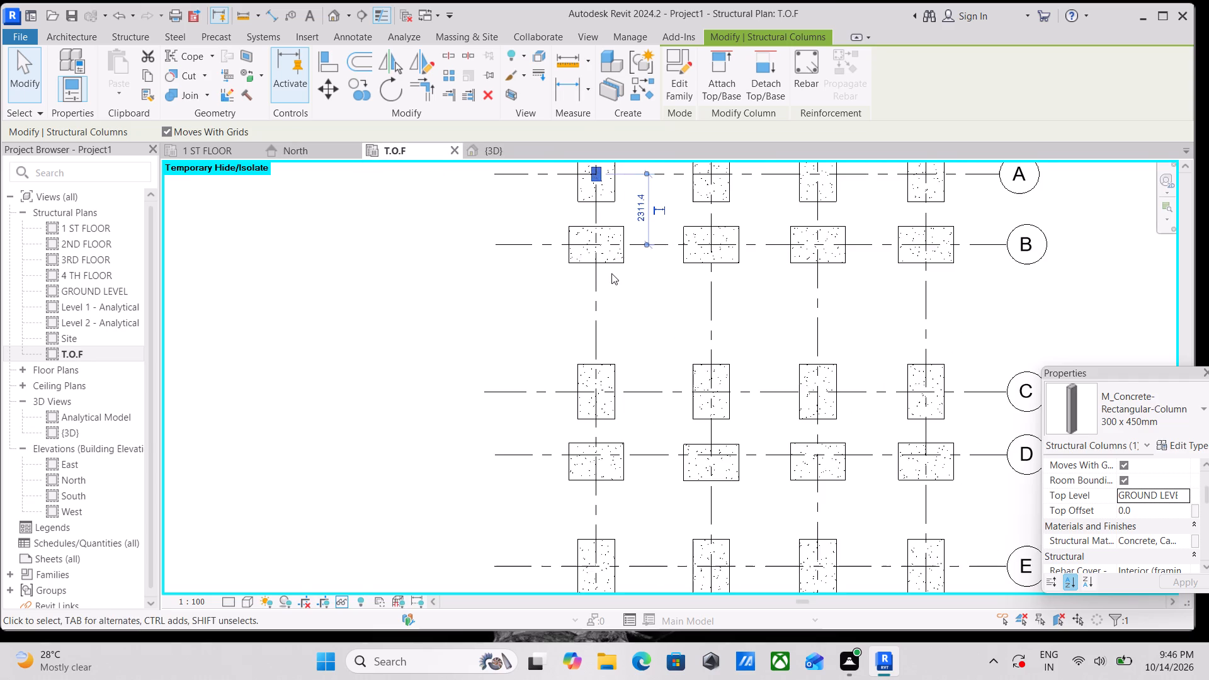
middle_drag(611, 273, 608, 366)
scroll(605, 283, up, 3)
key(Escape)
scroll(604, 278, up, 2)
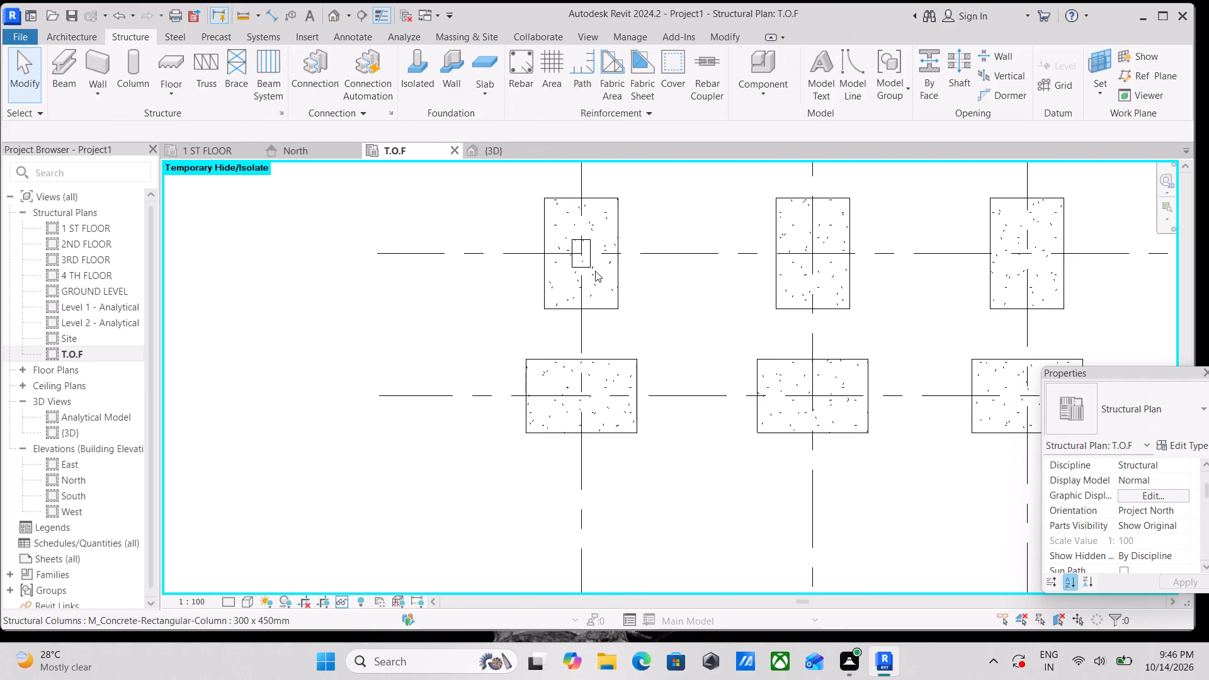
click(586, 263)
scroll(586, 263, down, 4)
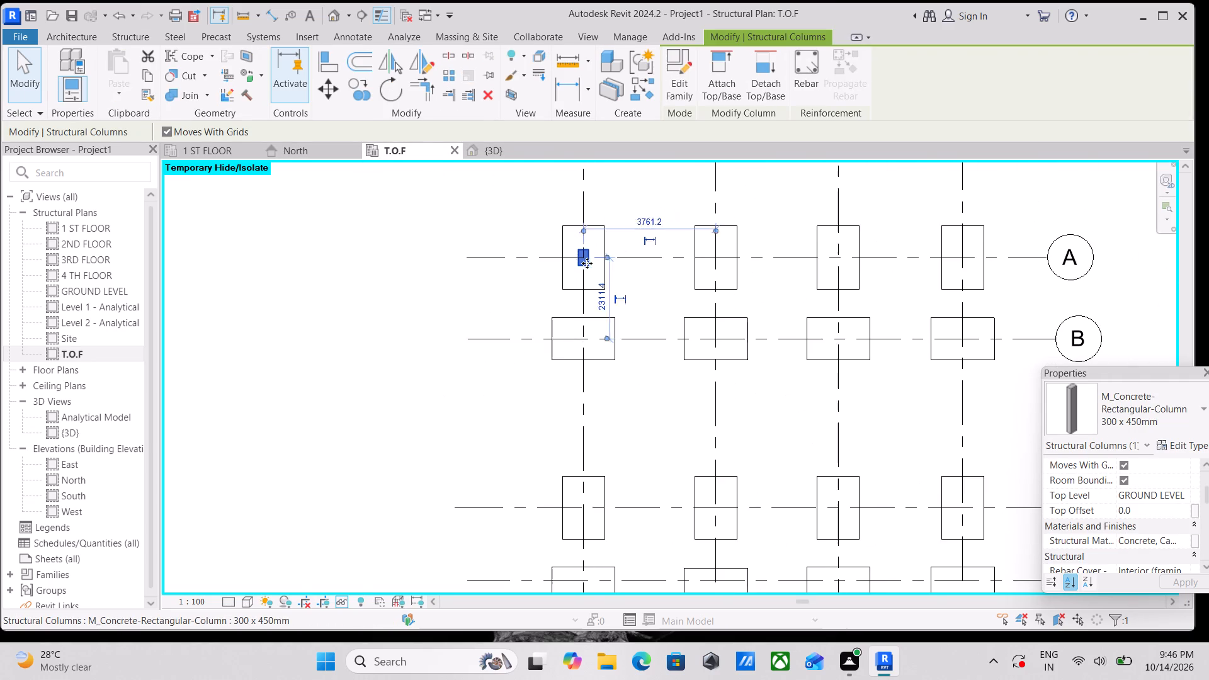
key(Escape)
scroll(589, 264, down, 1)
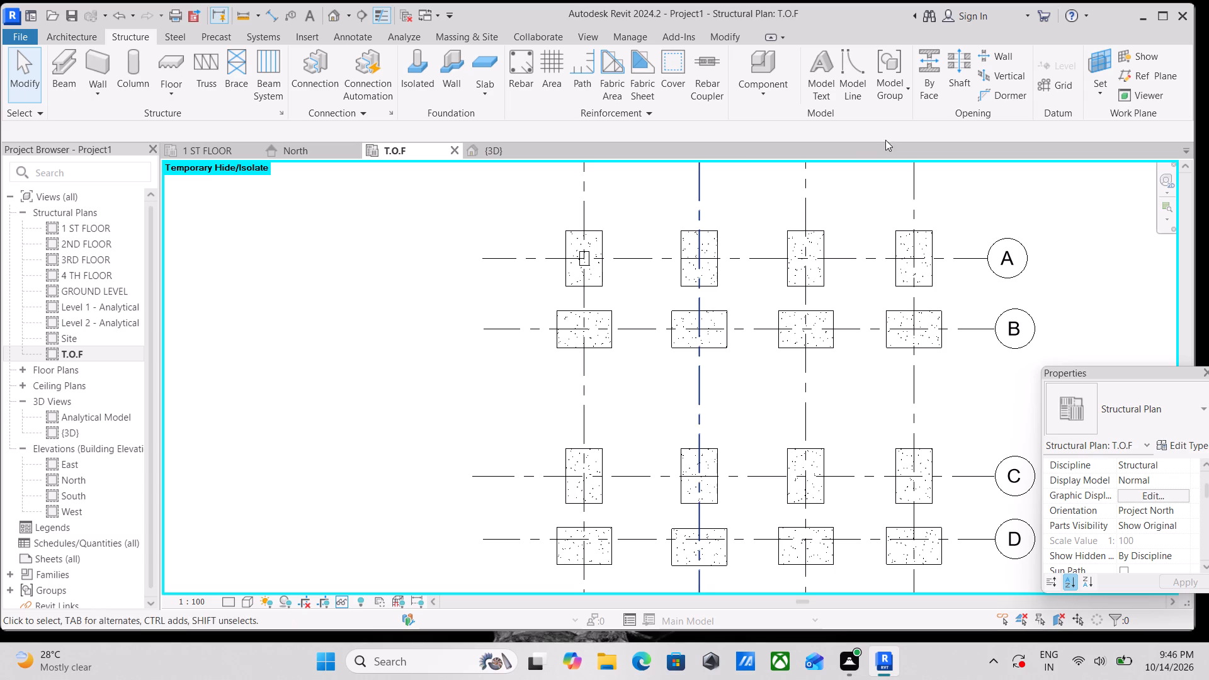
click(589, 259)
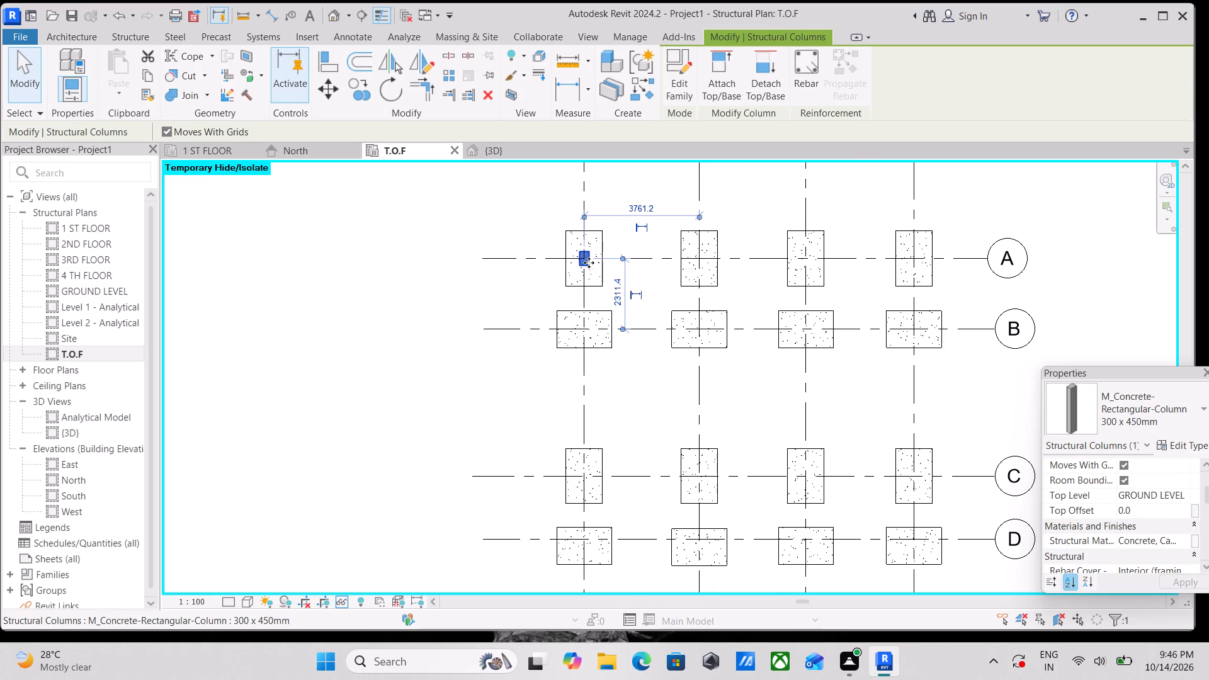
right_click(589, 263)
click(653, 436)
Start placing vertical 300 x 450mm structural columns in the T.O.F plan, set by Height up to GROUND LEVEL.
middle_drag(619, 261, 601, 302)
click(142, 84)
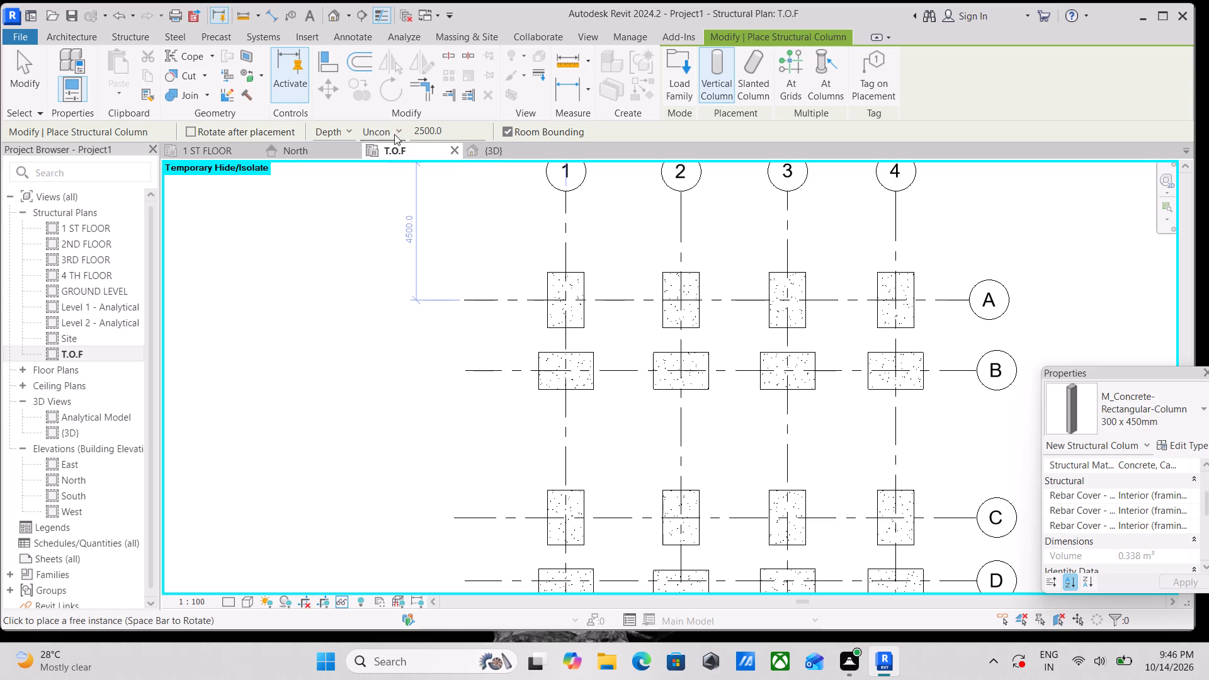
scroll(1137, 521, down, 3)
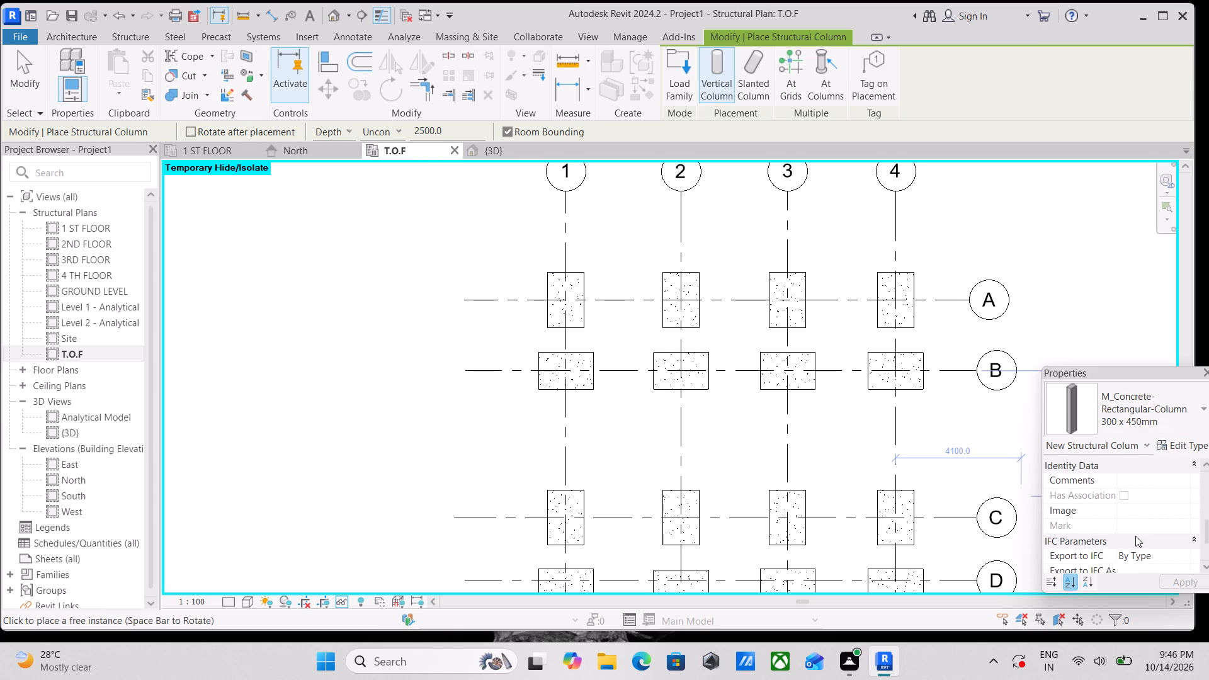
scroll(1135, 536, up, 7)
scroll(1067, 504, down, 3)
scroll(1133, 540, down, 1)
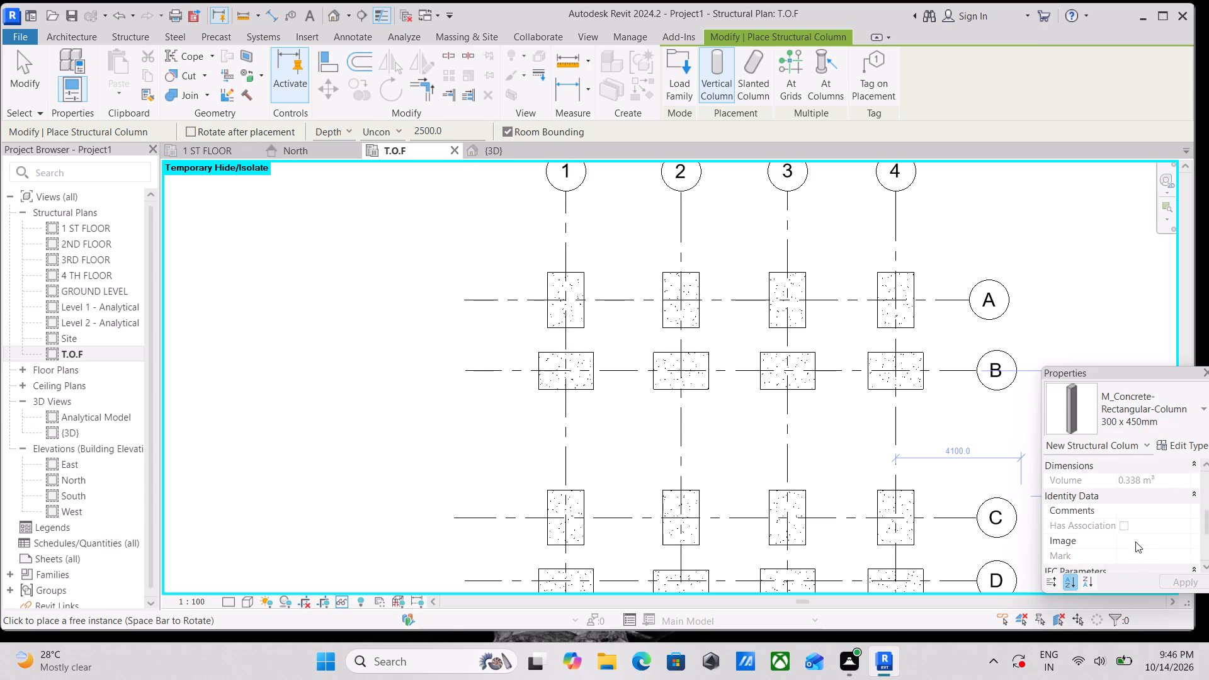
scroll(1135, 541, down, 7)
scroll(1136, 548, up, 4)
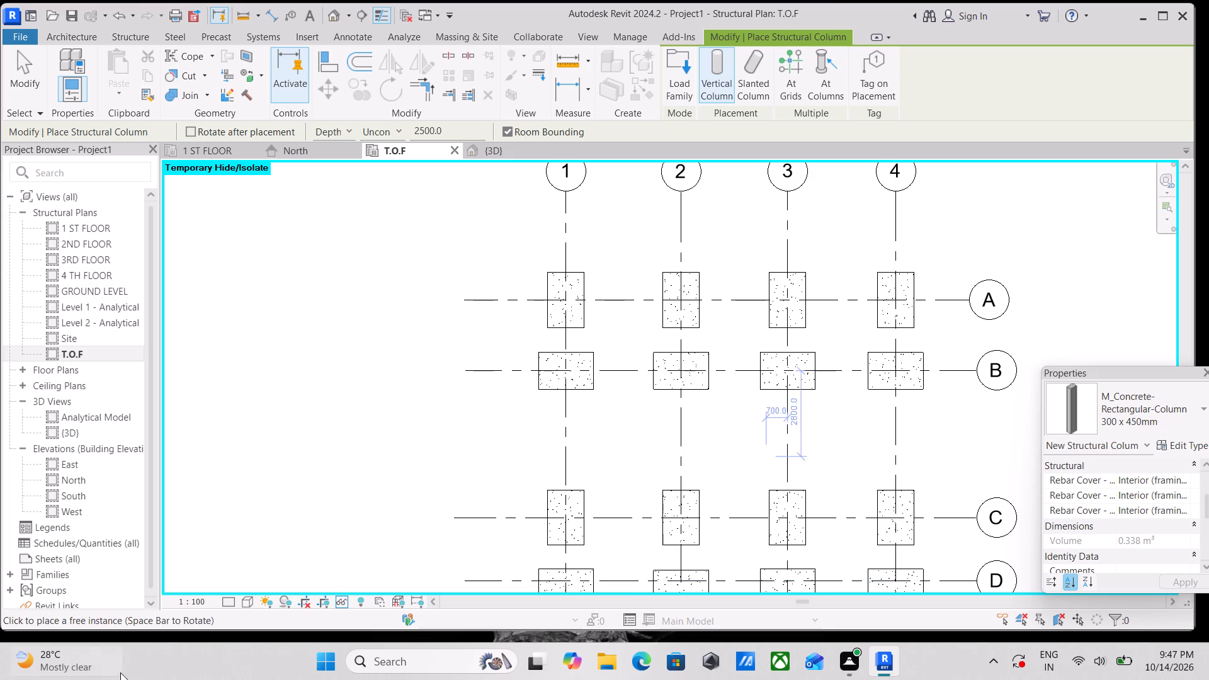
scroll(555, 331, up, 6)
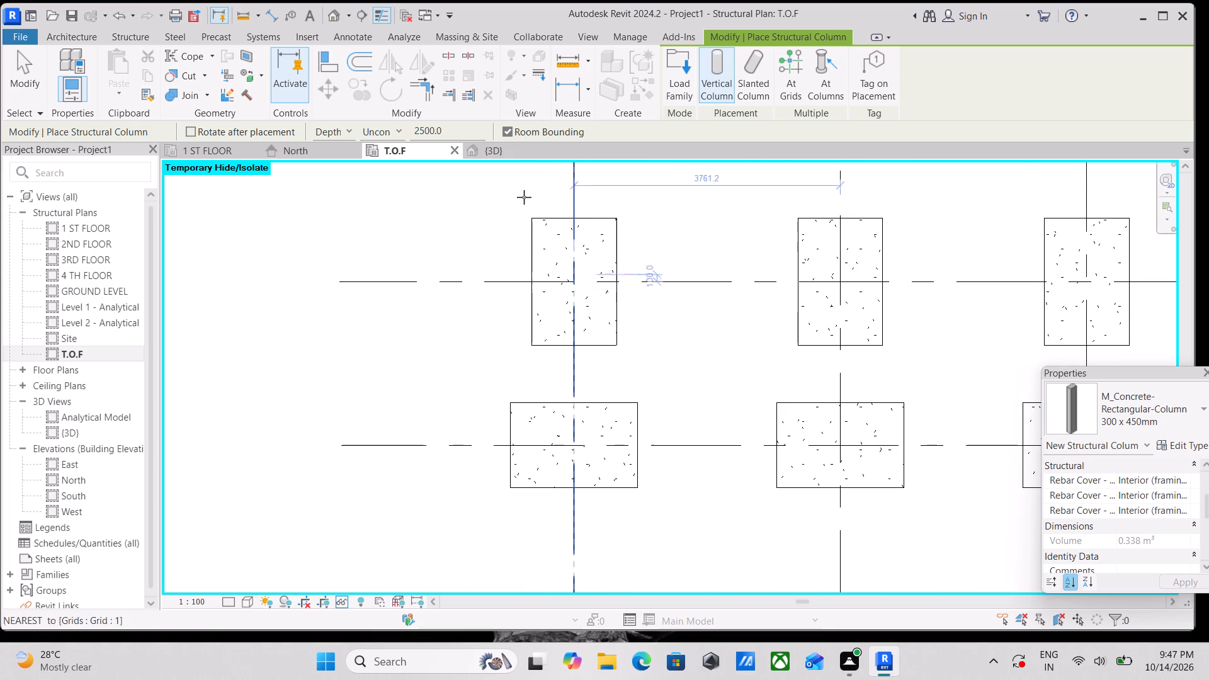
click(397, 129)
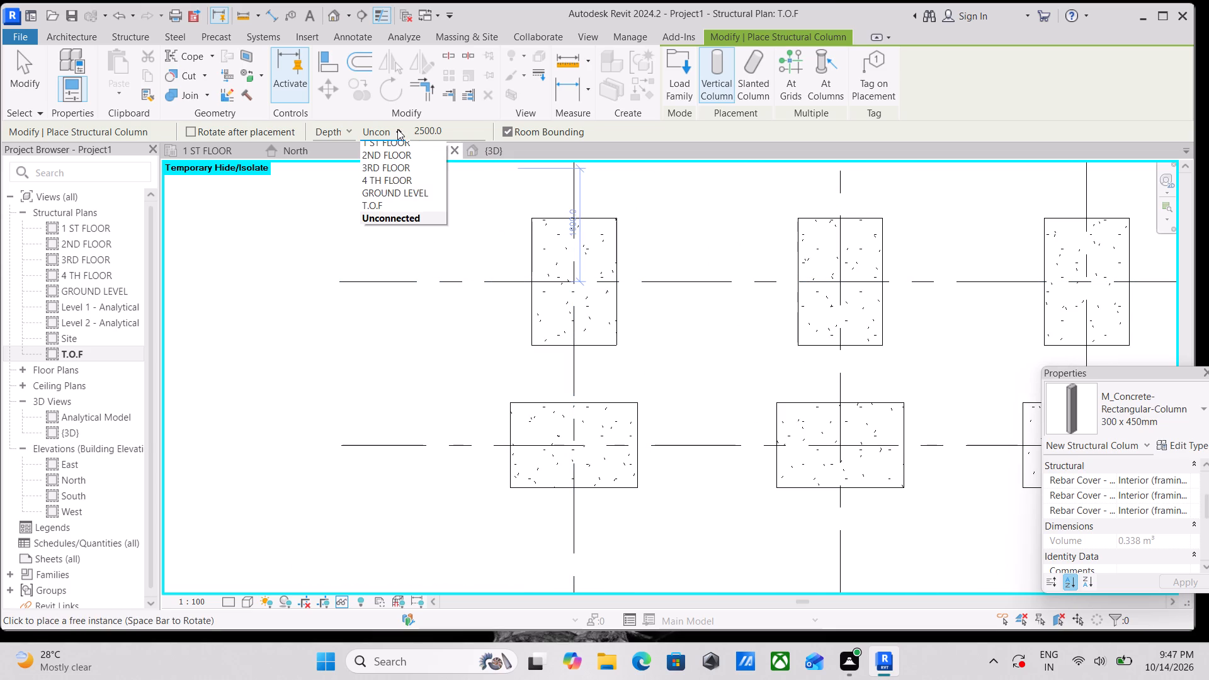
click(397, 129)
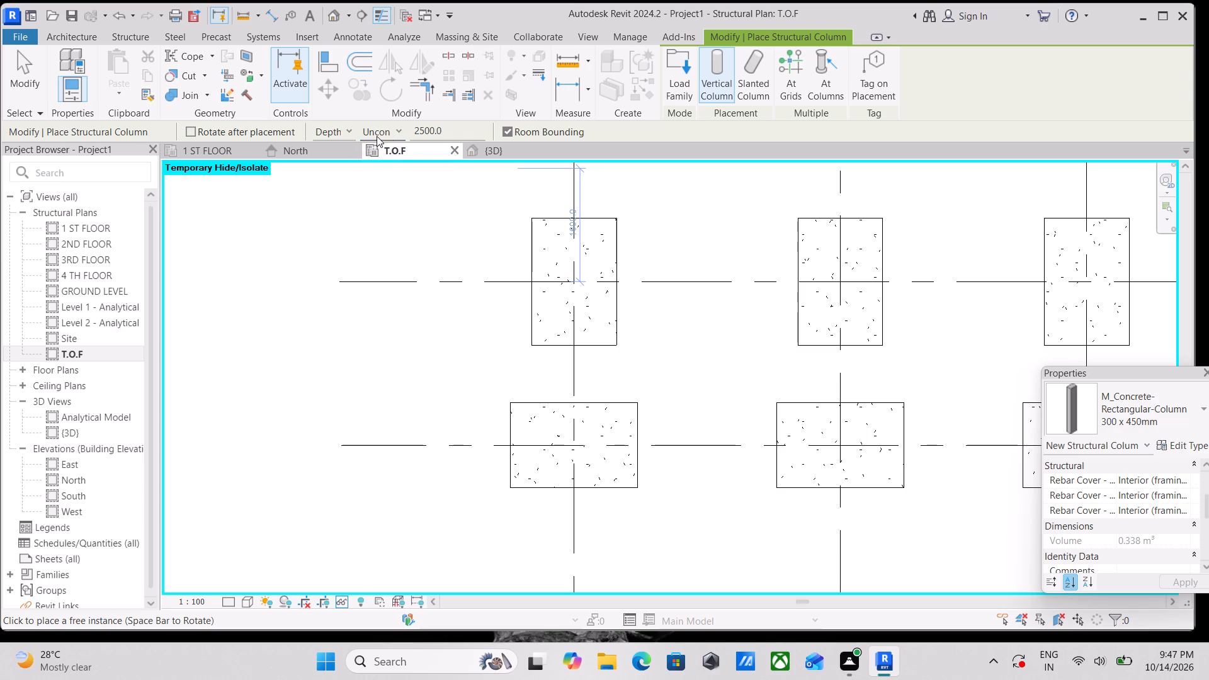
click(348, 133)
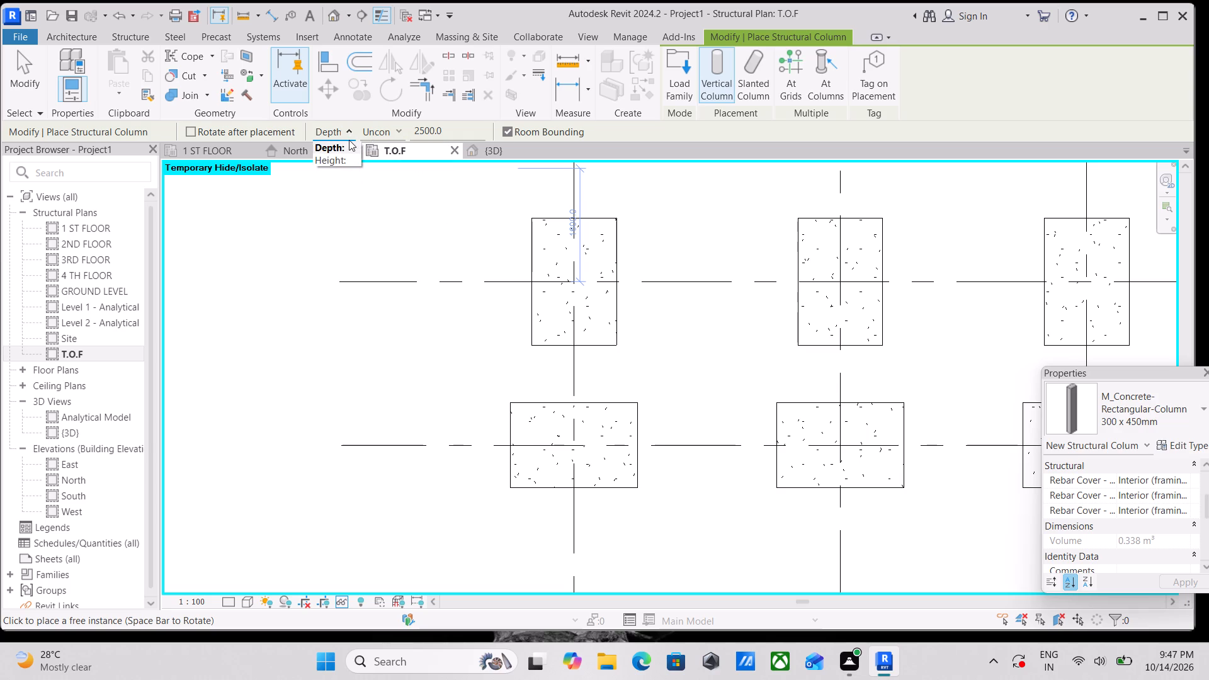
click(348, 131)
click(395, 130)
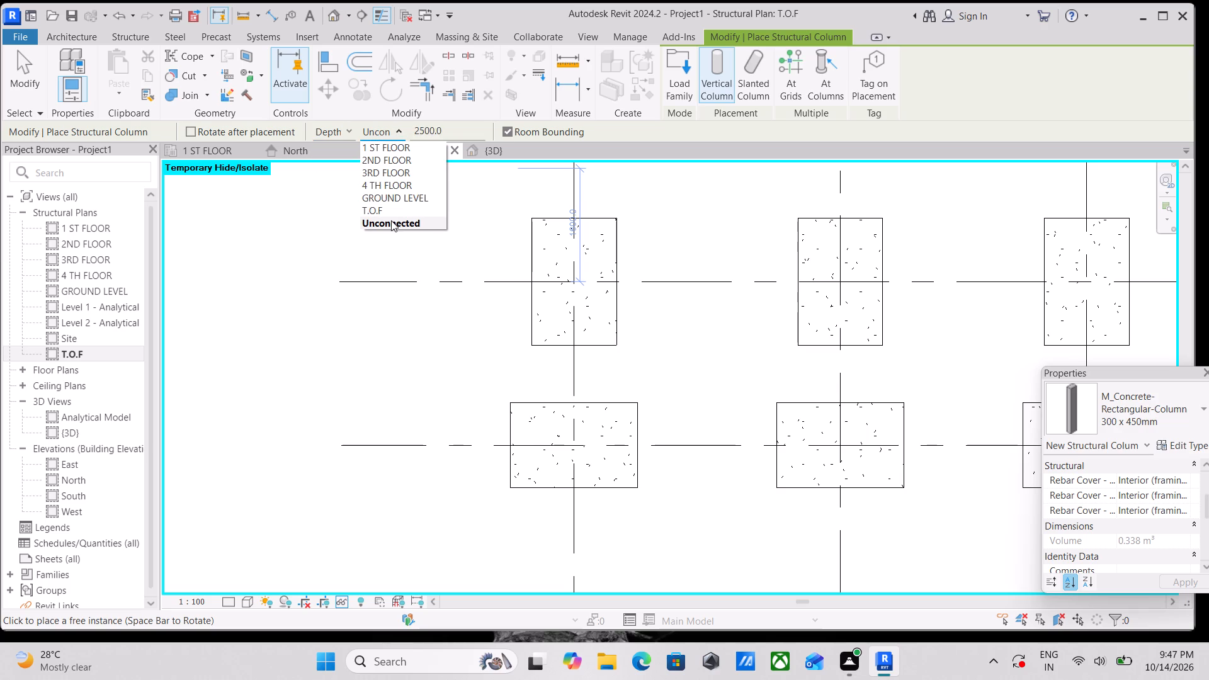
click(348, 130)
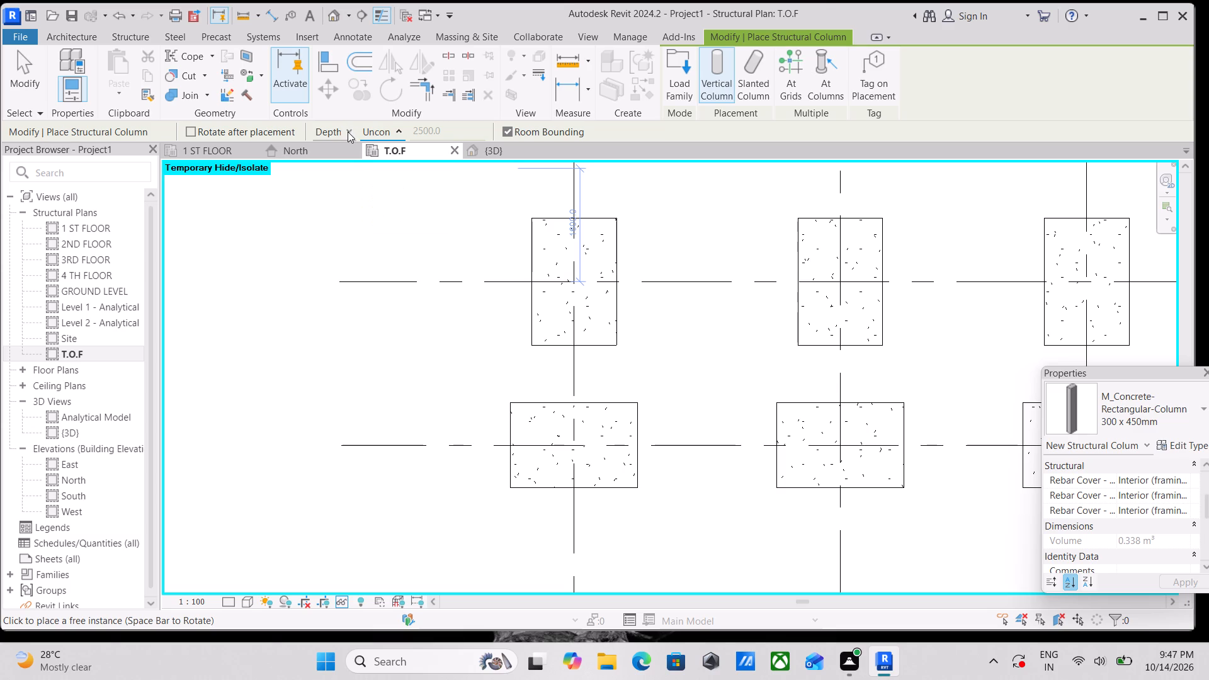
click(349, 130)
click(344, 157)
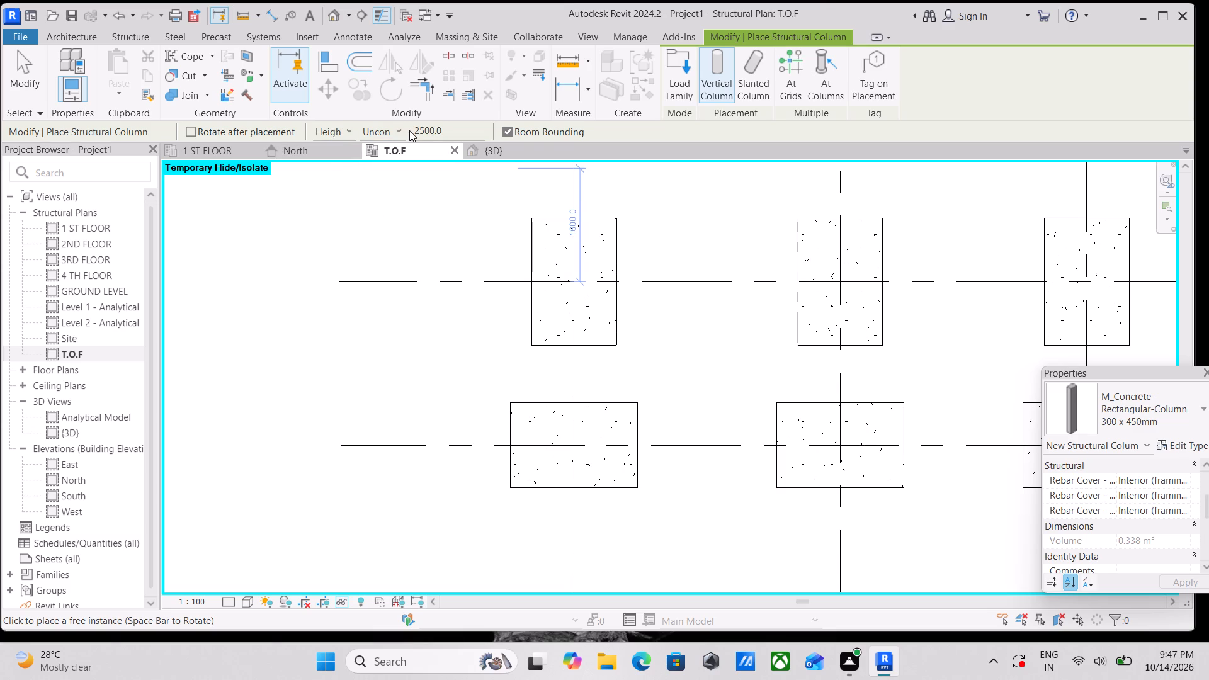
click(399, 124)
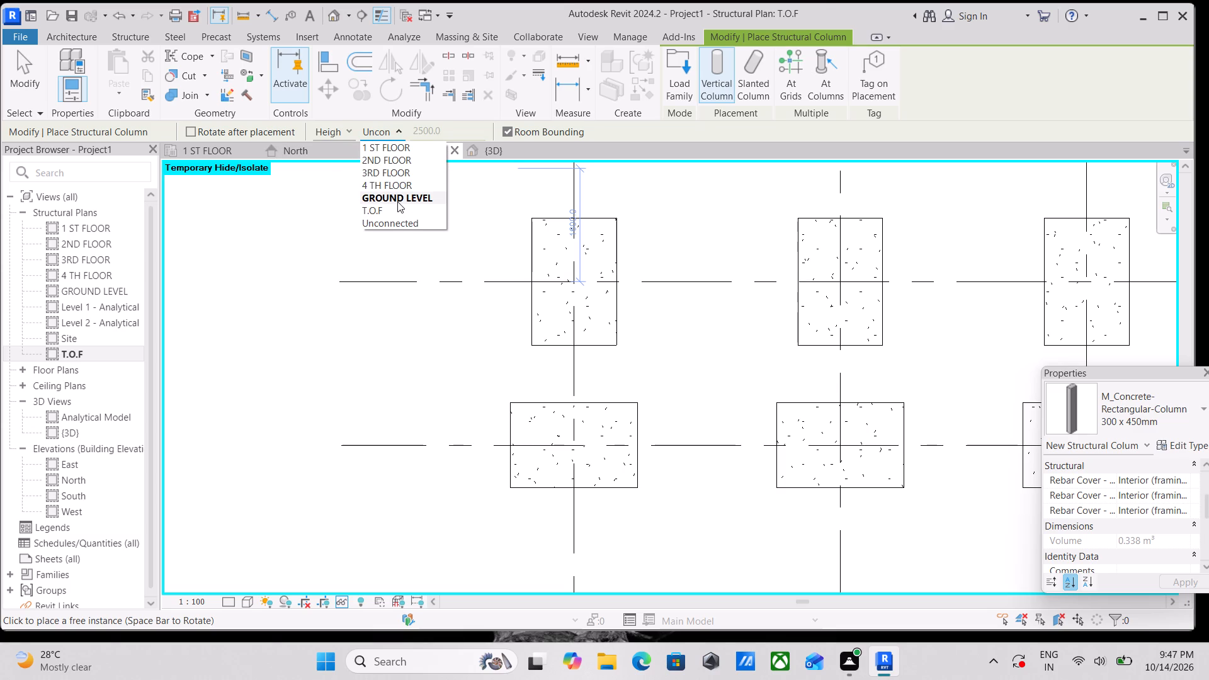
click(397, 201)
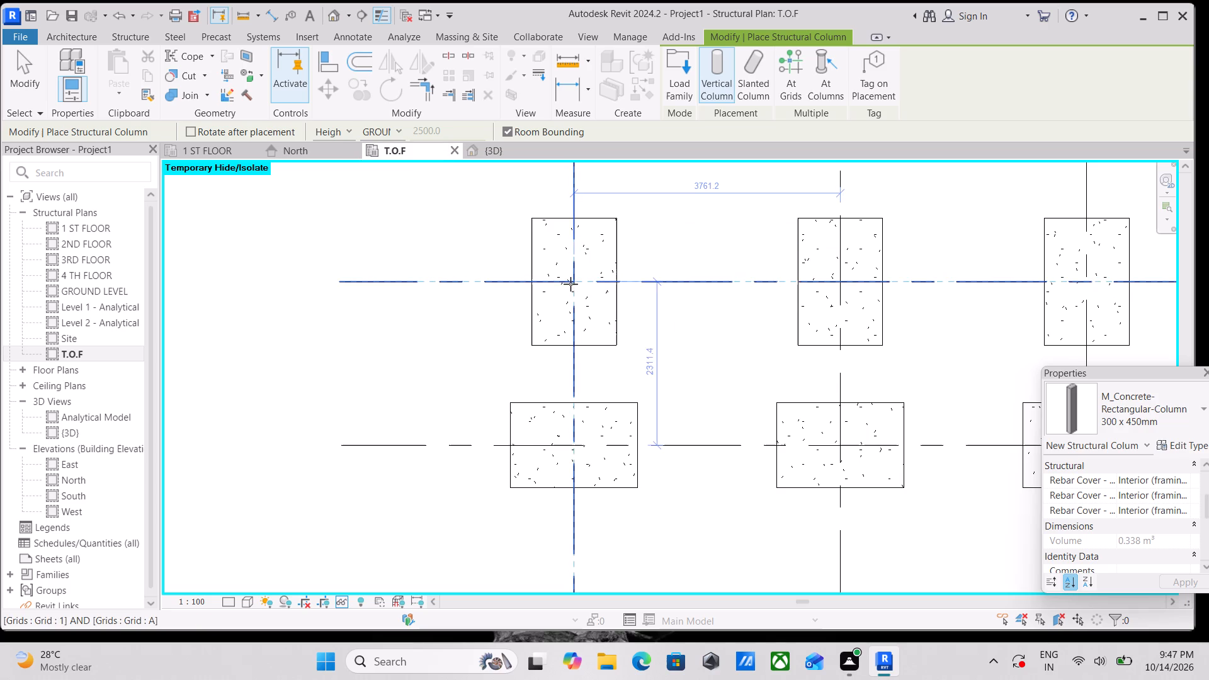
Place the 300 x 450mm columns at all intersections of grids 1–4 and A–F using At Grids.
scroll(580, 275, up, 3)
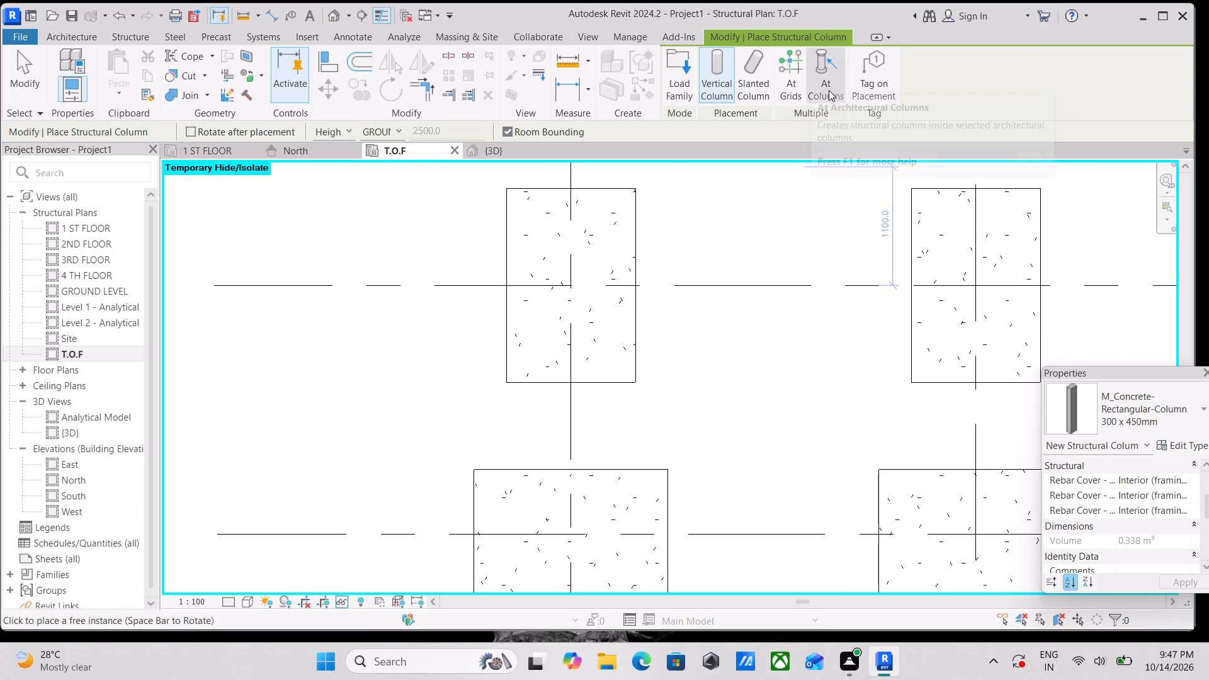
click(795, 78)
scroll(749, 277, down, 10)
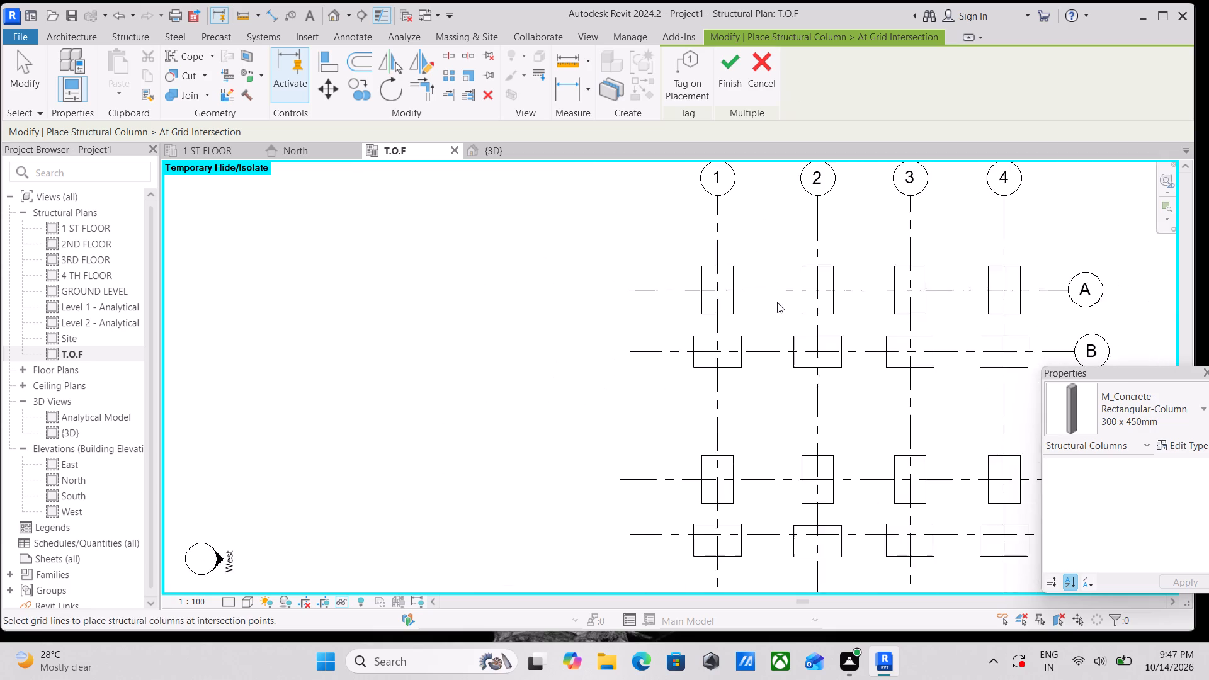
scroll(777, 302, down, 7)
middle_drag(777, 302, 693, 173)
drag(796, 354, 646, 161)
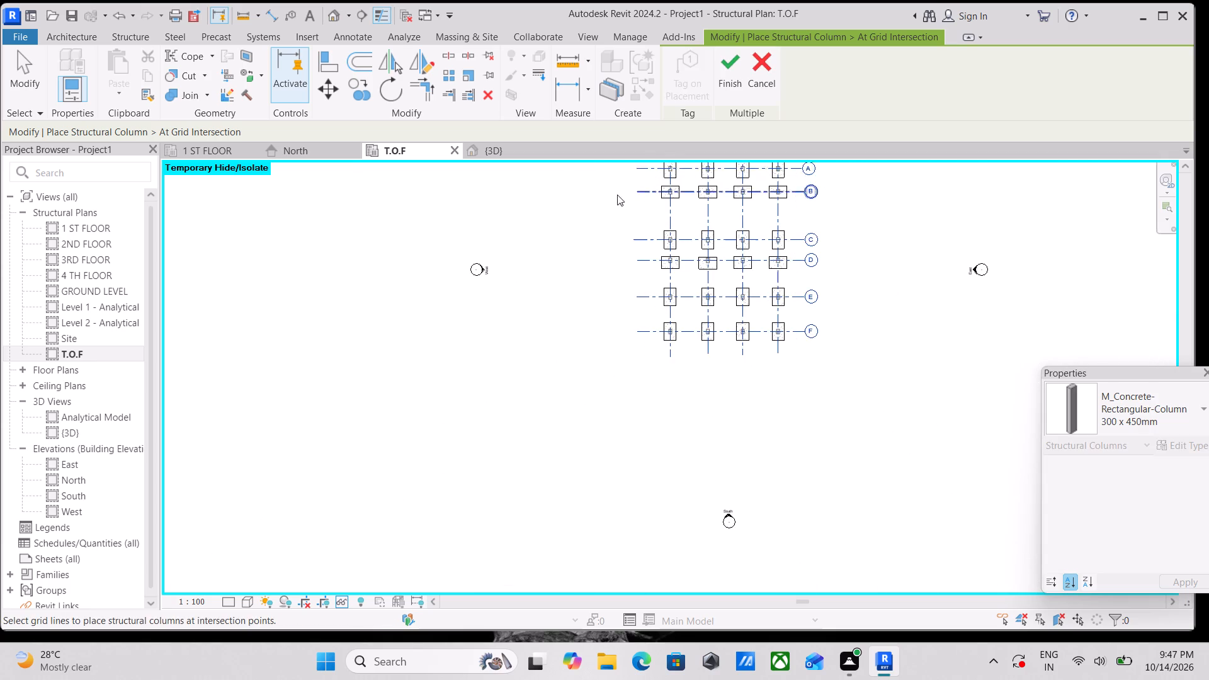
scroll(615, 196, down, 1)
middle_drag(618, 208, 630, 316)
click(722, 60)
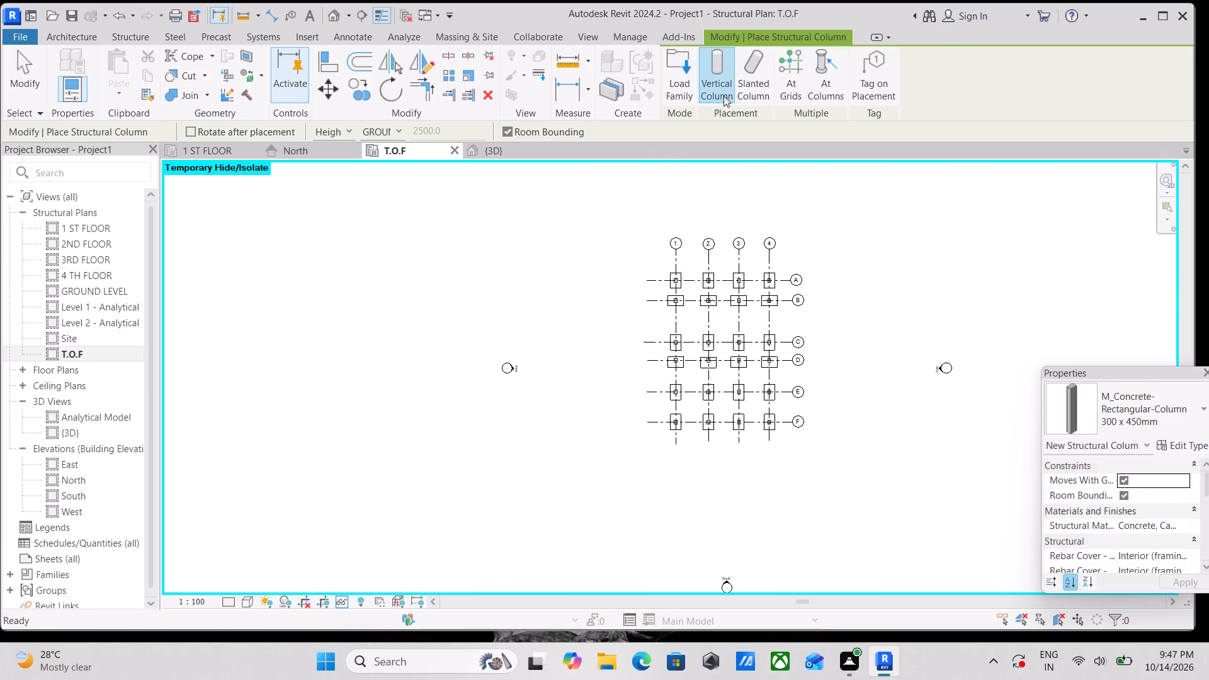
scroll(752, 298, up, 3)
key(Escape)
scroll(646, 306, up, 1)
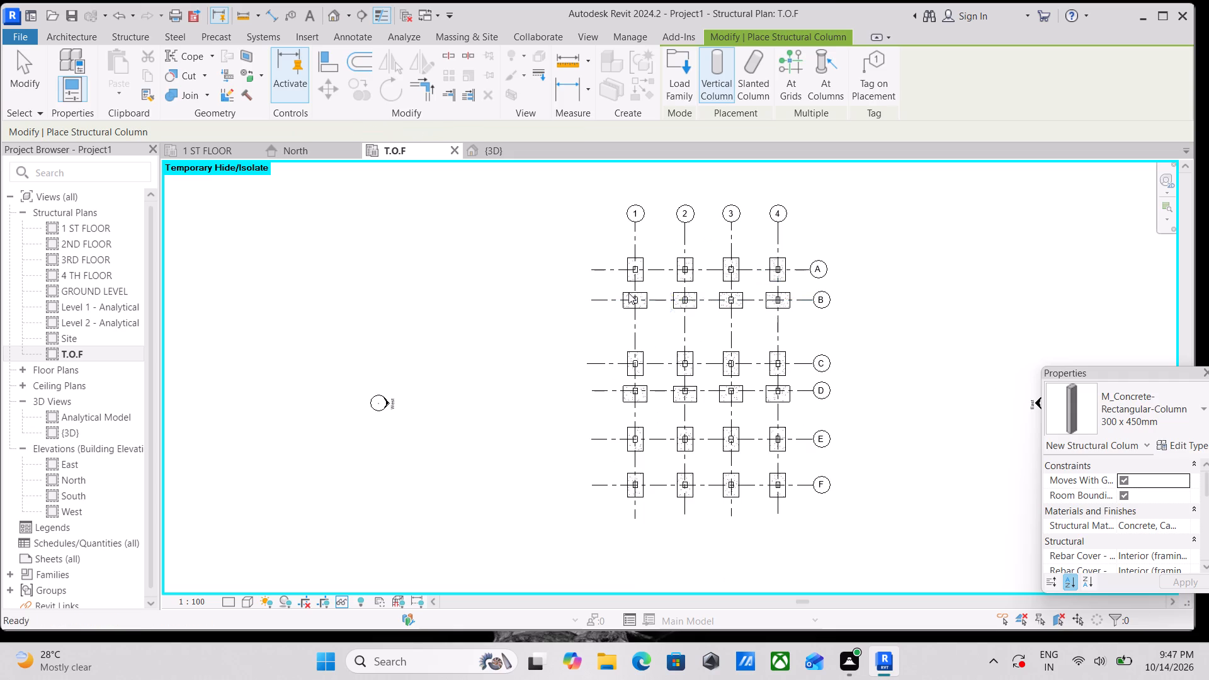
scroll(628, 293, up, 1)
Examine the new columns on their footings from several angles in the {3D} view.
click(478, 142)
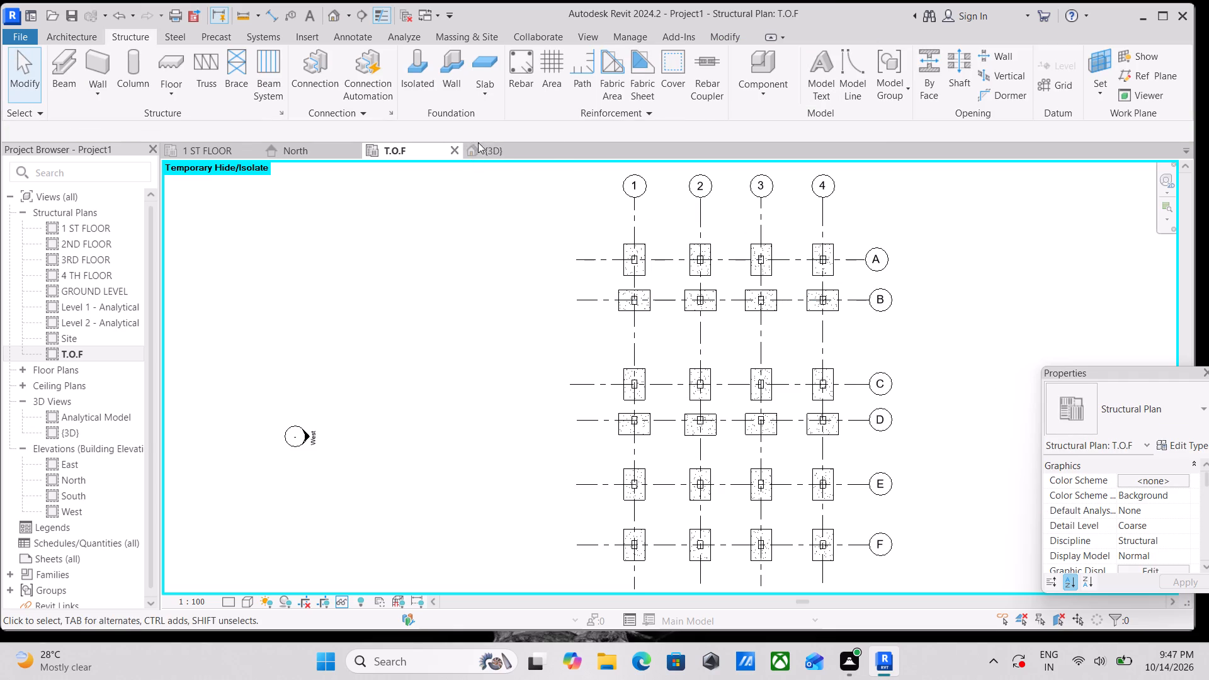
click(483, 142)
click(487, 146)
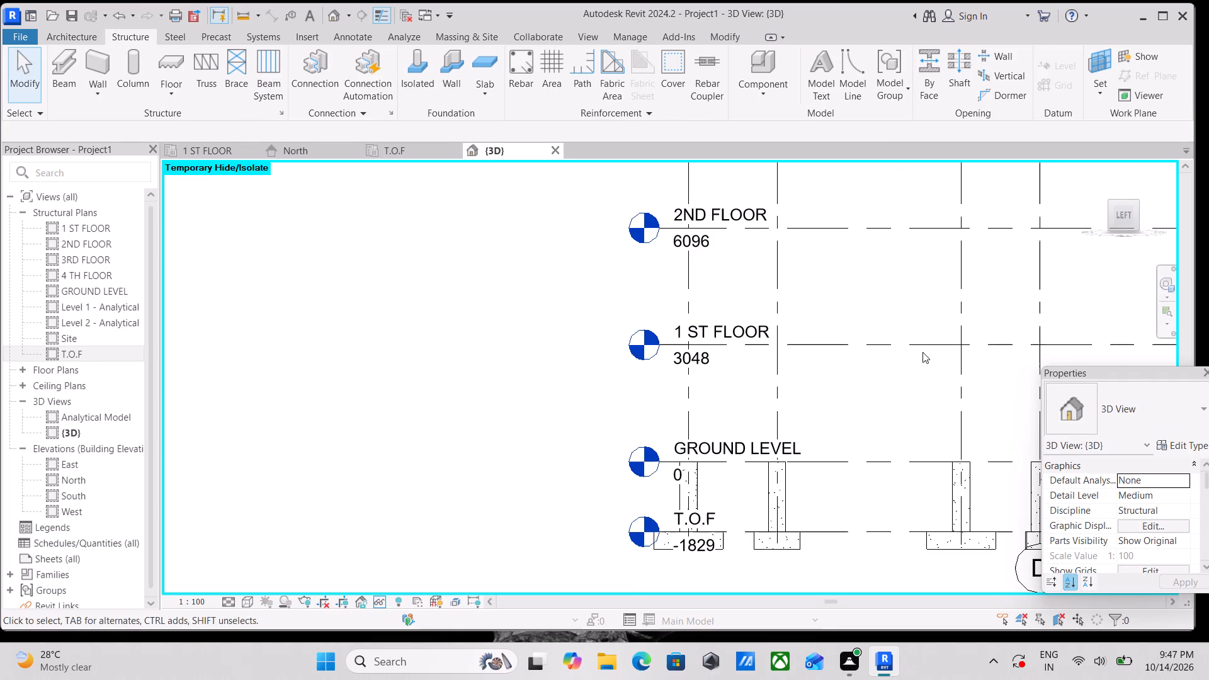
scroll(922, 349, down, 6)
middle_drag(875, 306, 826, 258)
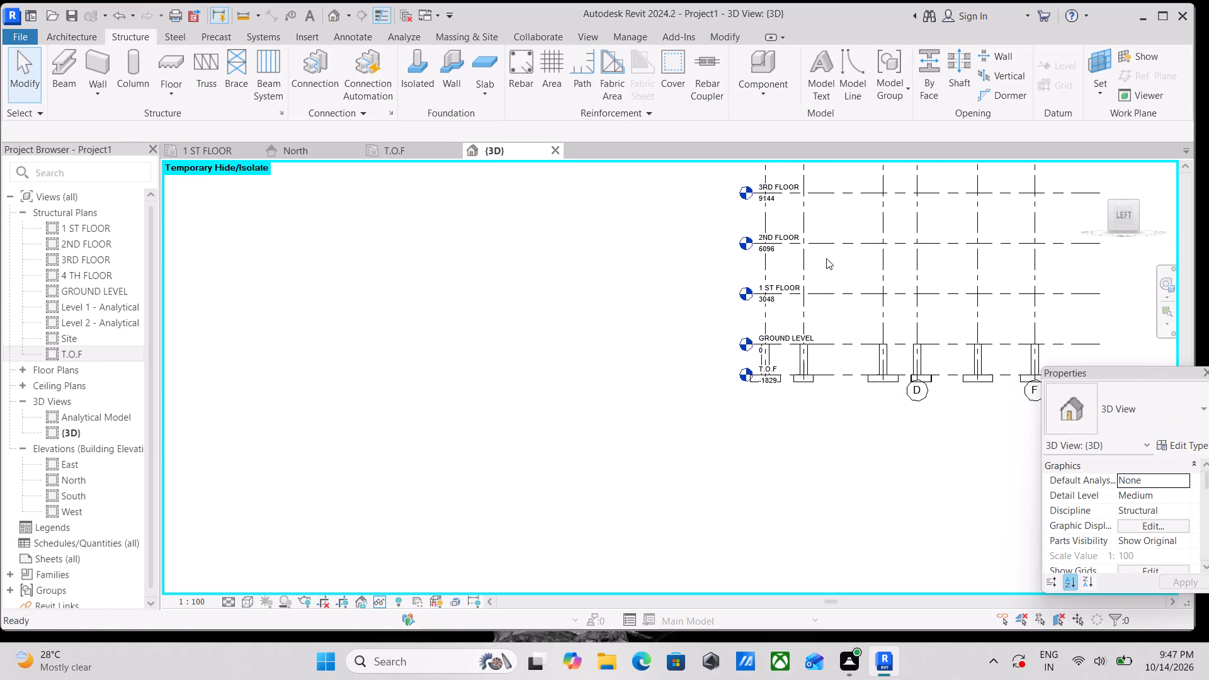
shift+middle_drag(1020, 307, 800, 456)
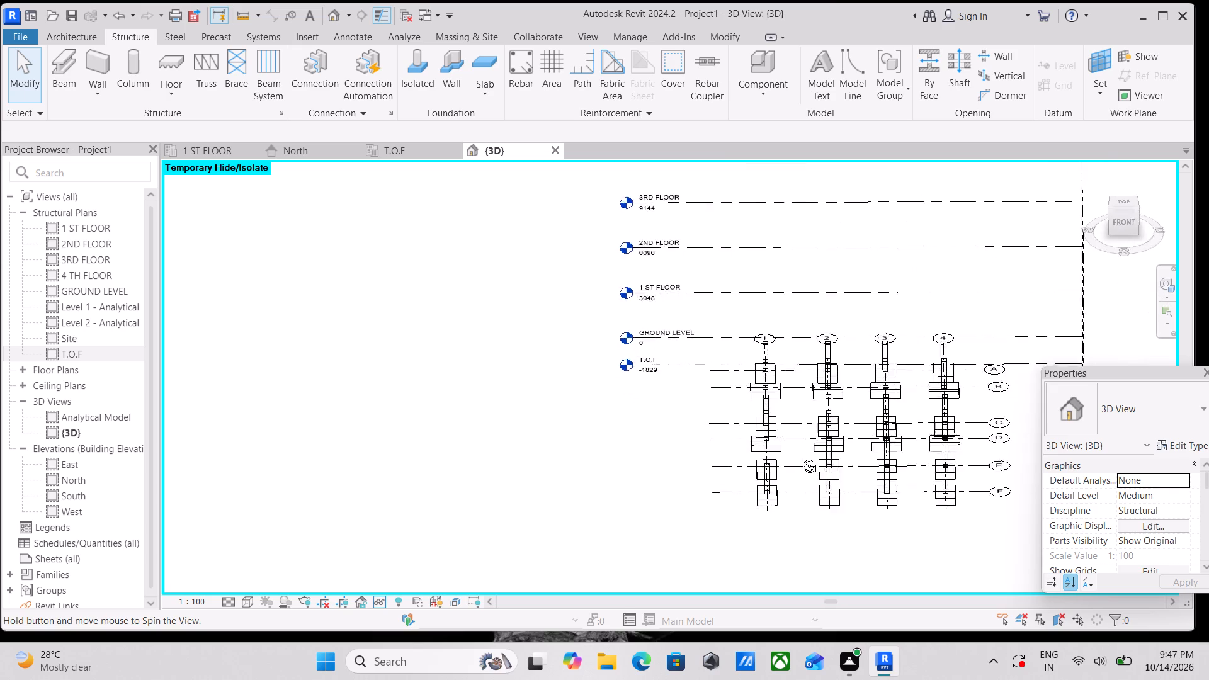
shift+middle_drag(800, 456, 719, 464)
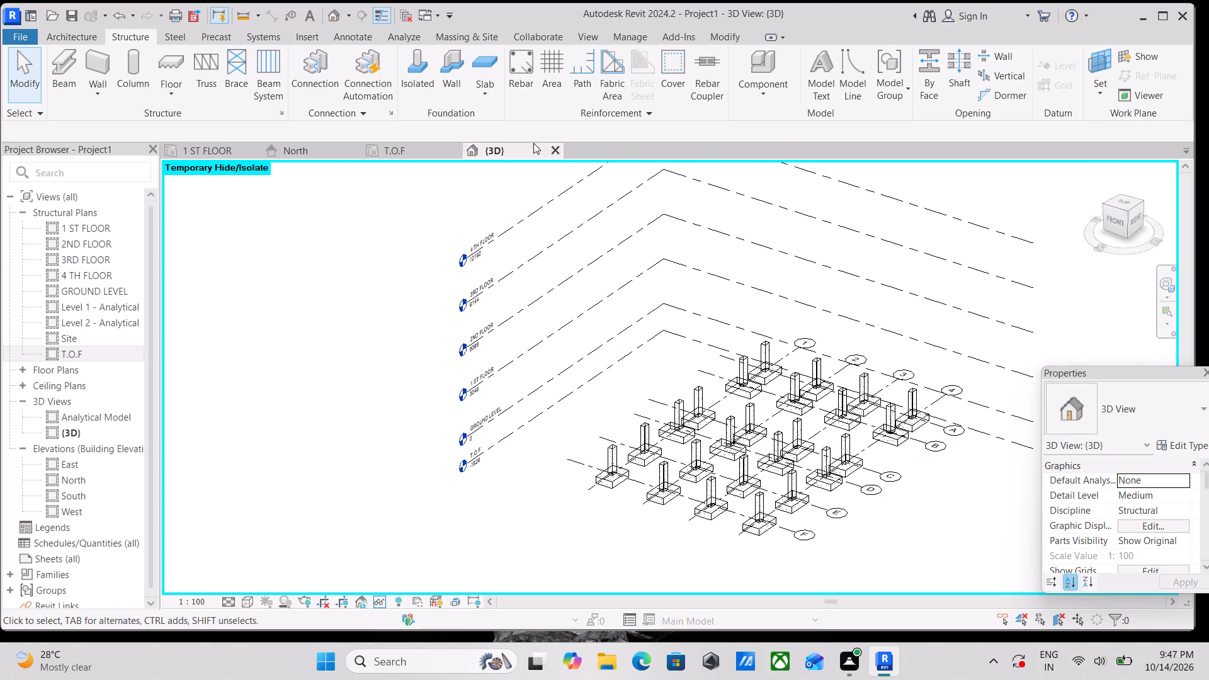
Review the column positions on the footings in the T.O.F structural plan against the {3D} view.
click(408, 145)
scroll(508, 221, down, 3)
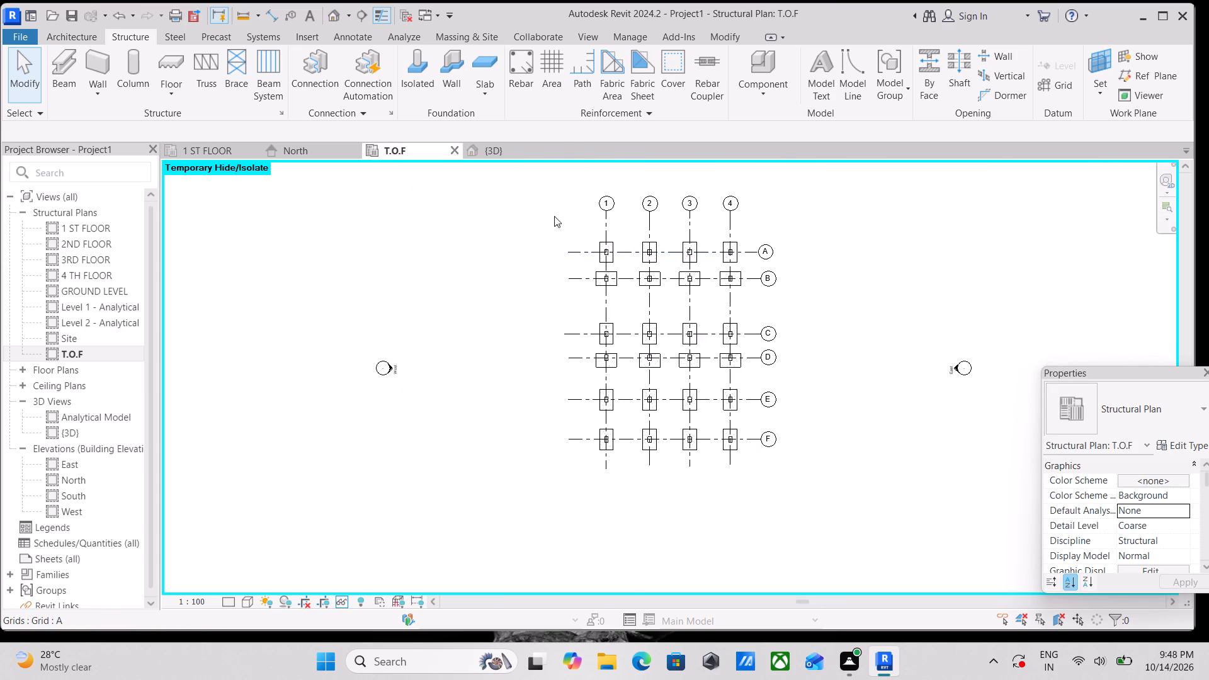
scroll(492, 190, up, 3)
scroll(336, 219, up, 4)
scroll(448, 209, up, 4)
scroll(504, 174, down, 2)
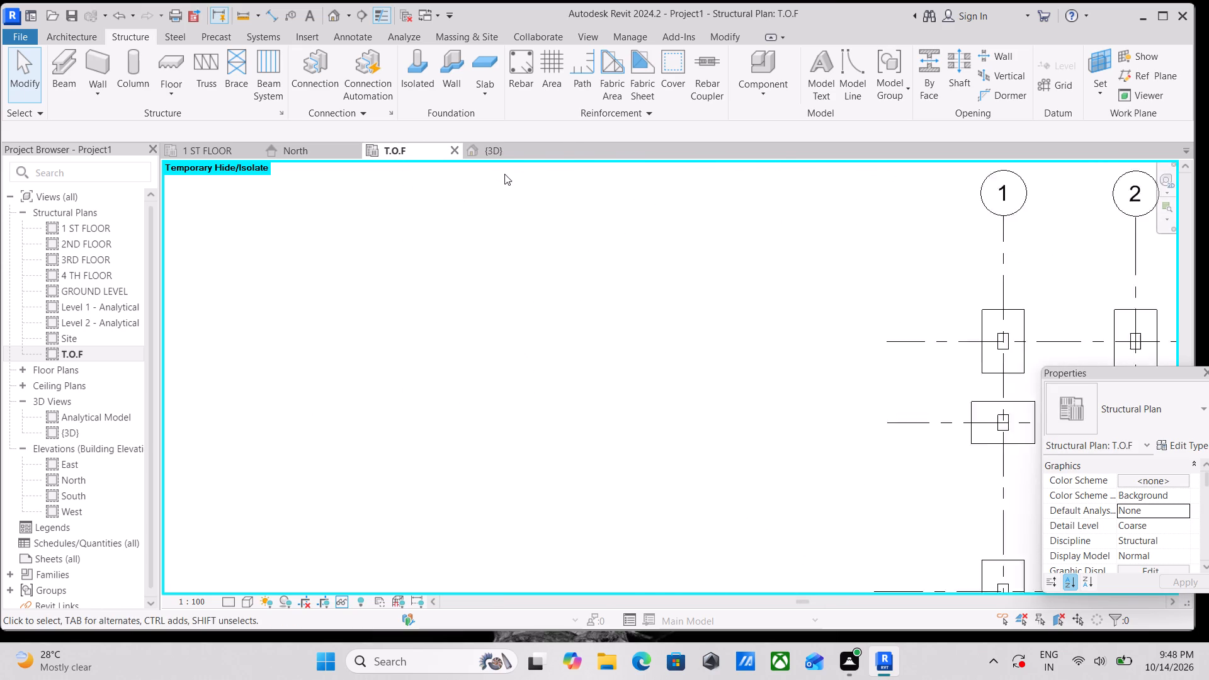
scroll(504, 174, down, 5)
middle_drag(604, 198, 448, 203)
middle_drag(662, 218, 538, 217)
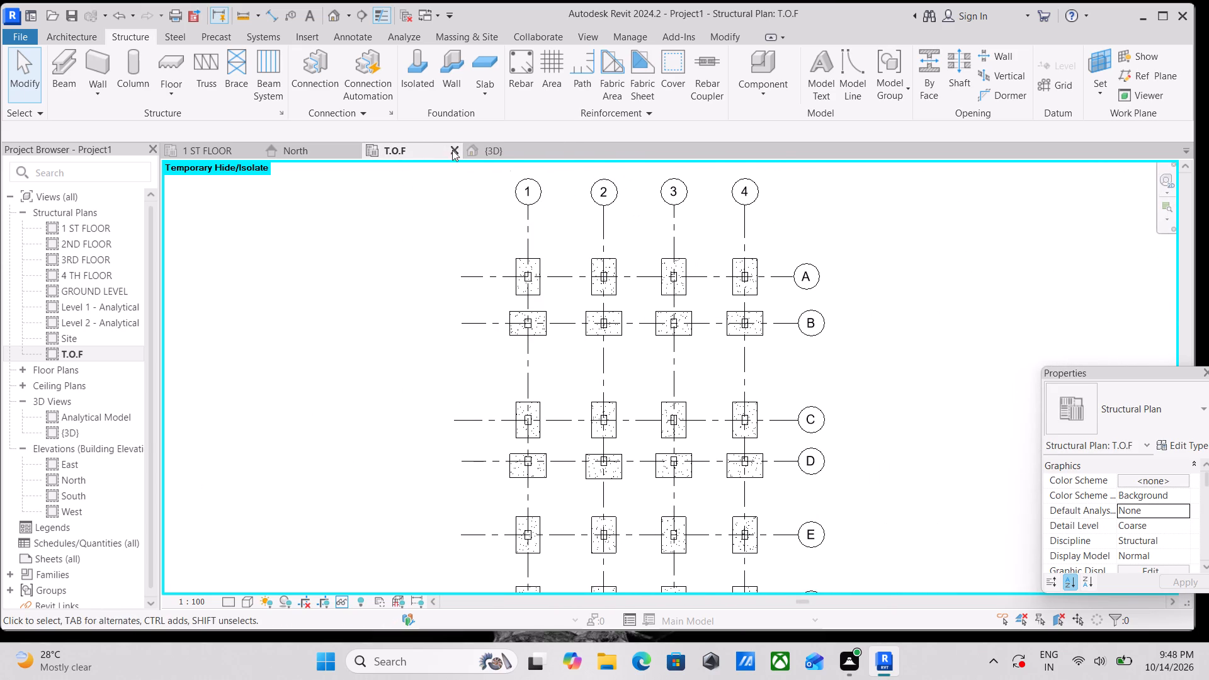
scroll(476, 159, up, 1)
click(476, 159)
click(483, 150)
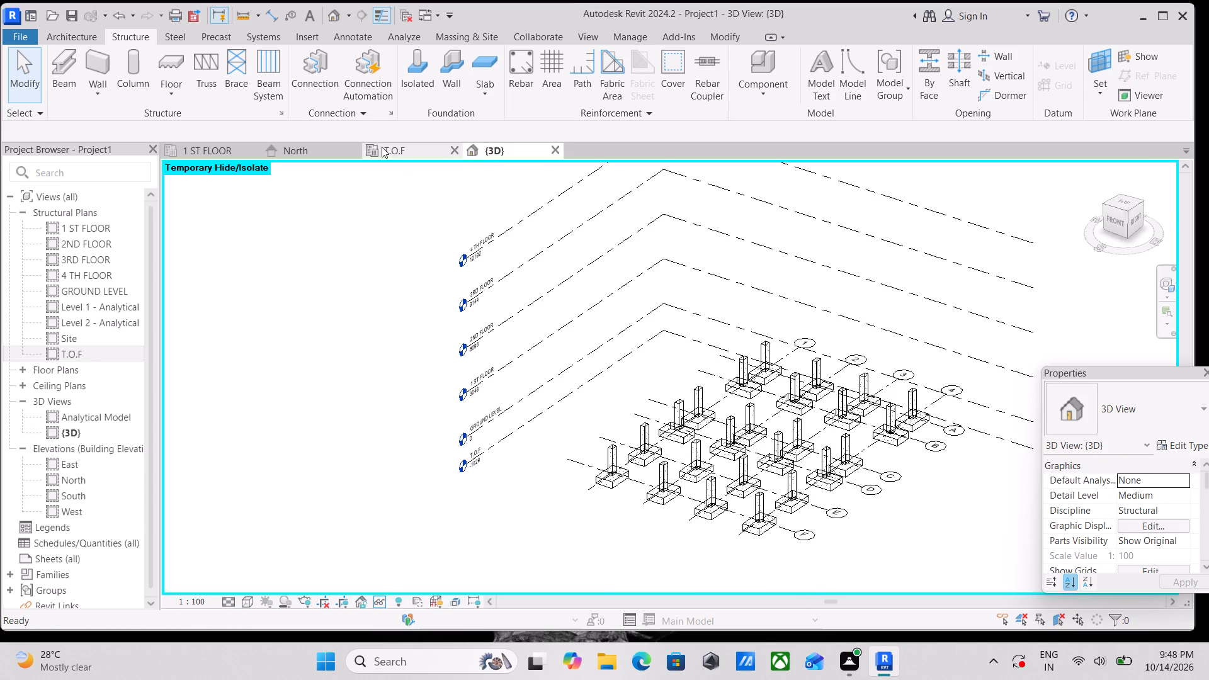
click(387, 144)
scroll(507, 169, up, 3)
scroll(605, 255, down, 2)
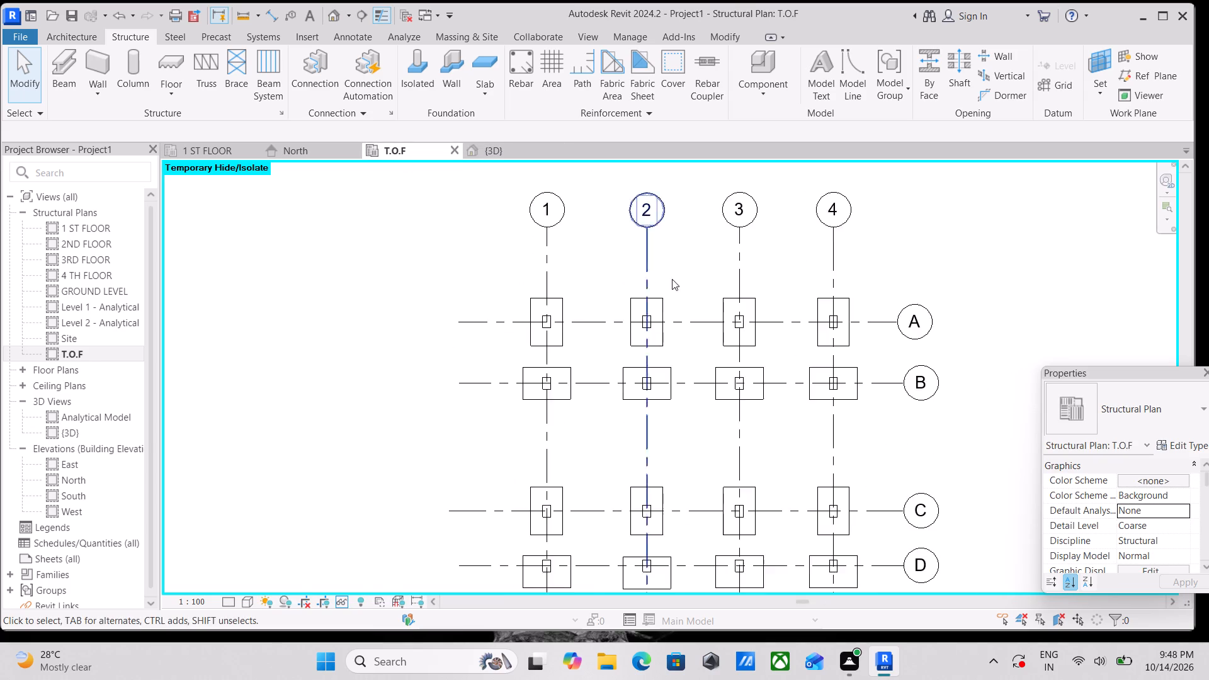
scroll(672, 279, down, 1)
scroll(961, 241, down, 2)
middle_drag(957, 238, 815, 149)
middle_drag(781, 259, 792, 349)
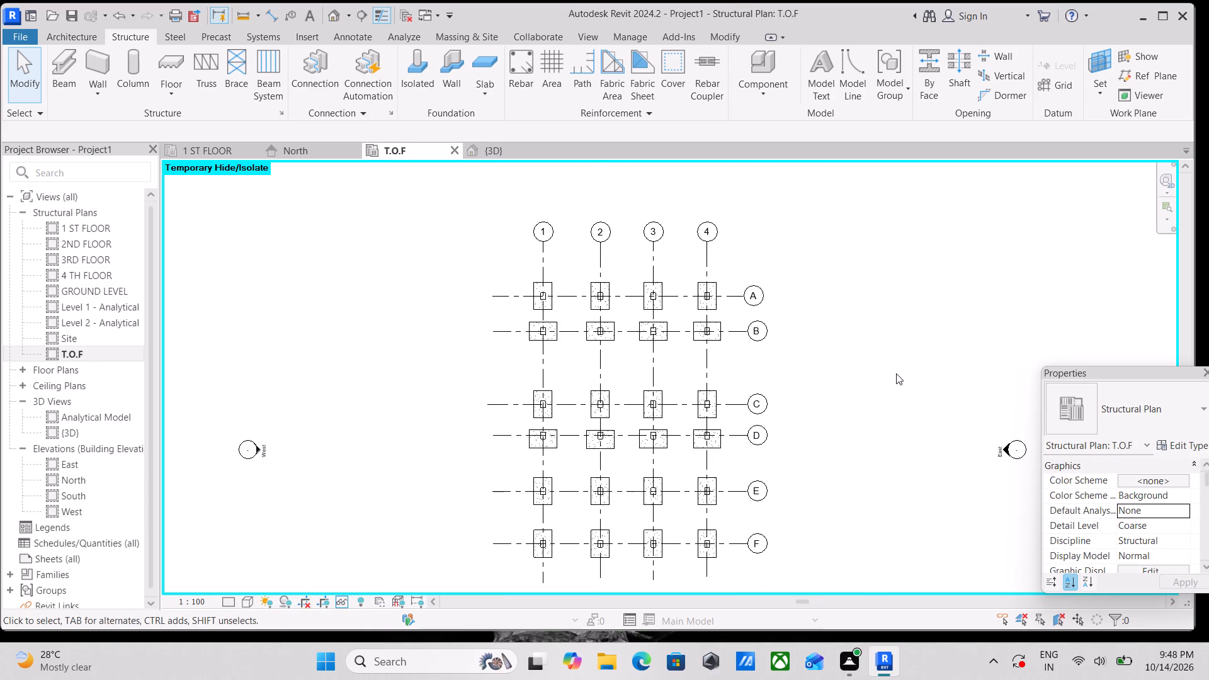
middle_drag(896, 373, 810, 391)
scroll(514, 298, up, 4)
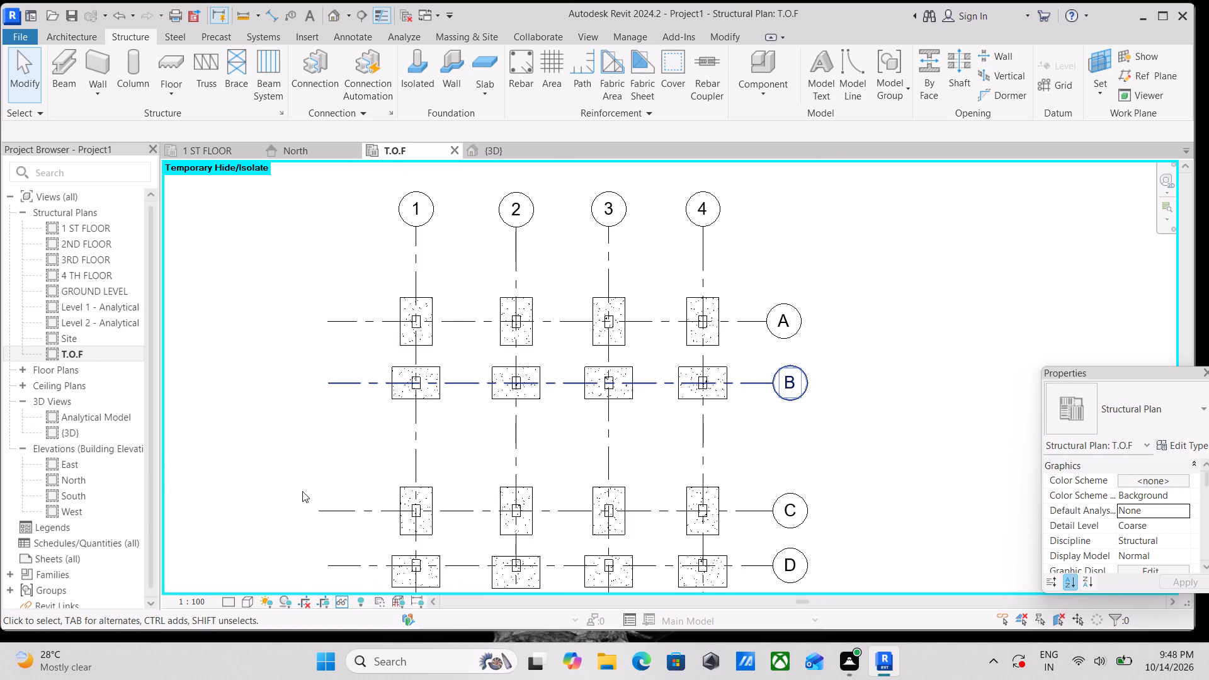
Set the visual style of the T.O.F structural plan to Shaded.
click(240, 601)
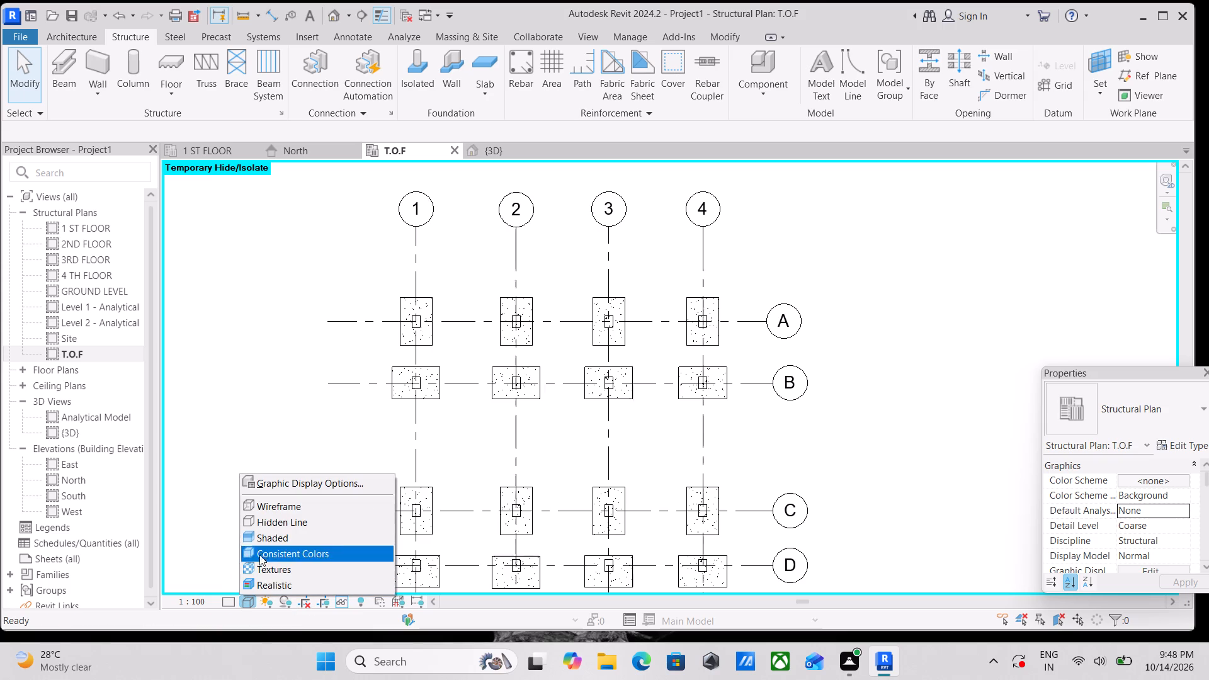
click(261, 544)
scroll(545, 332, up, 5)
scroll(409, 275, down, 2)
middle_drag(410, 274, 586, 246)
Set the visual style of the {3D} view to Shaded and inspect the columns and footings up close.
click(490, 147)
scroll(706, 386, down, 1)
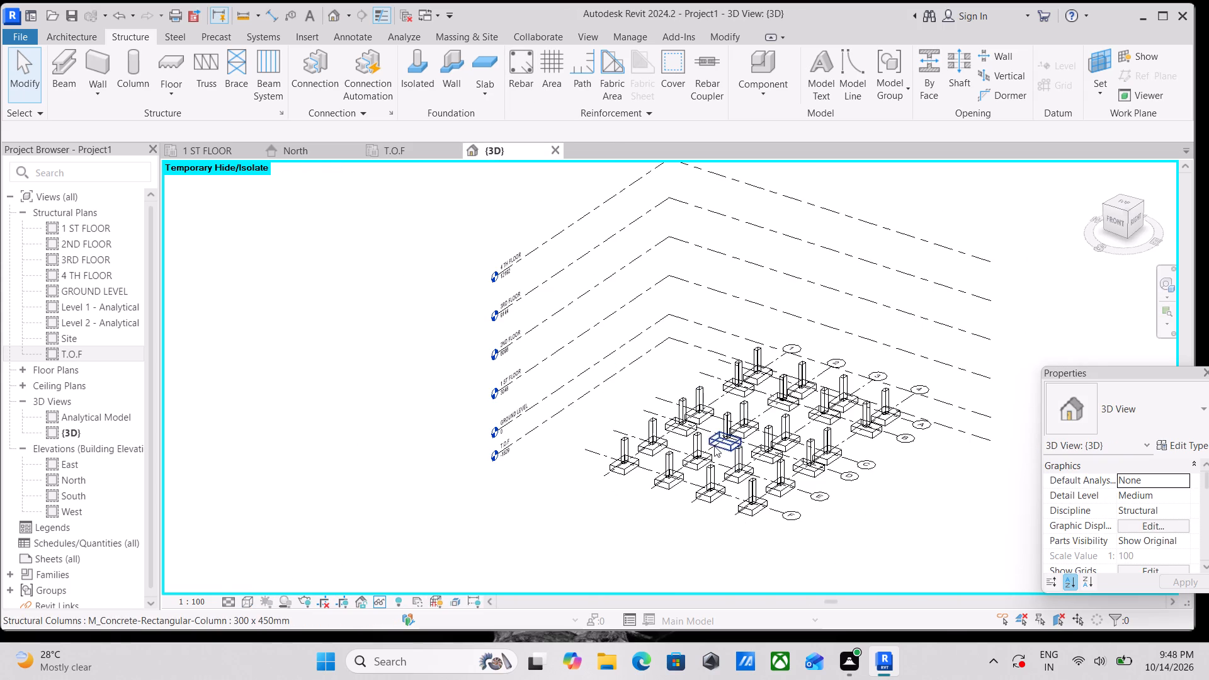
click(248, 596)
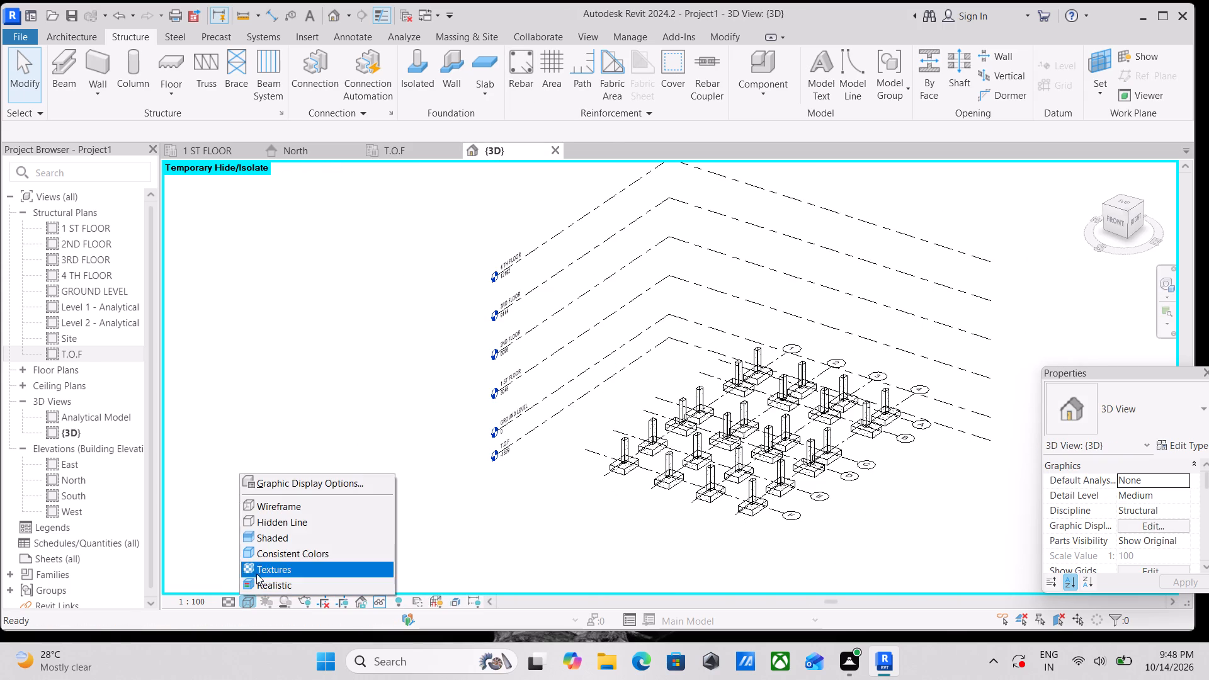
click(273, 541)
scroll(995, 519, up, 3)
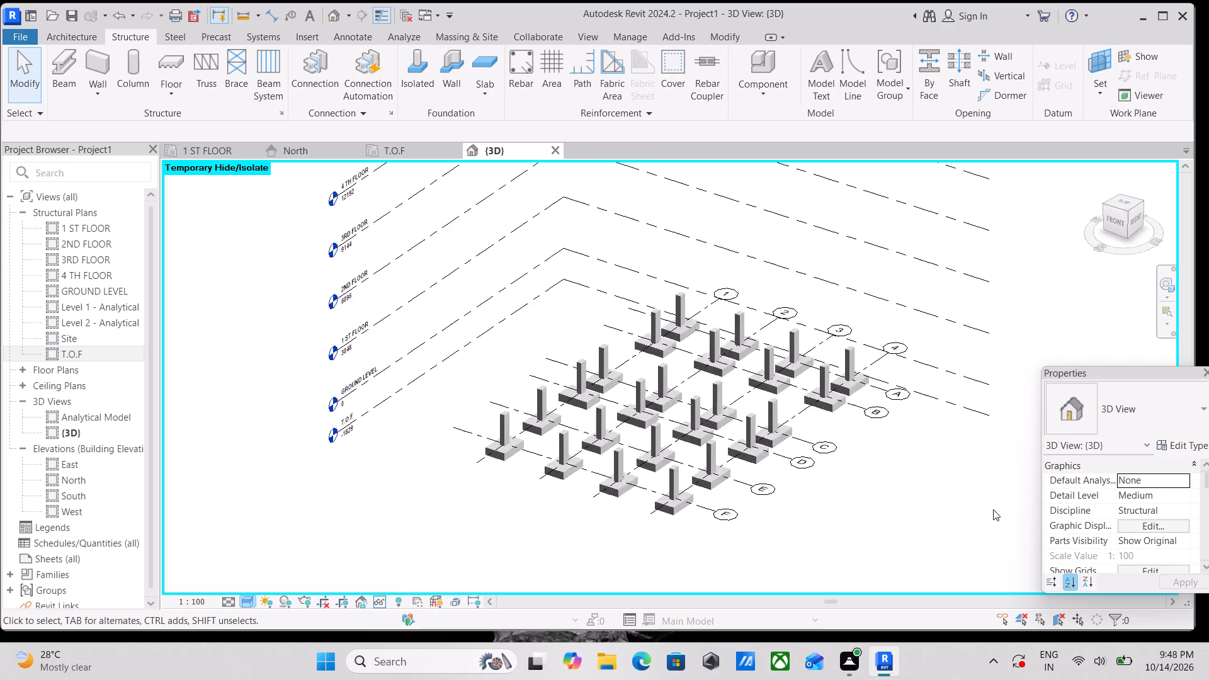
scroll(757, 449, up, 7)
scroll(576, 442, up, 3)
scroll(667, 460, down, 2)
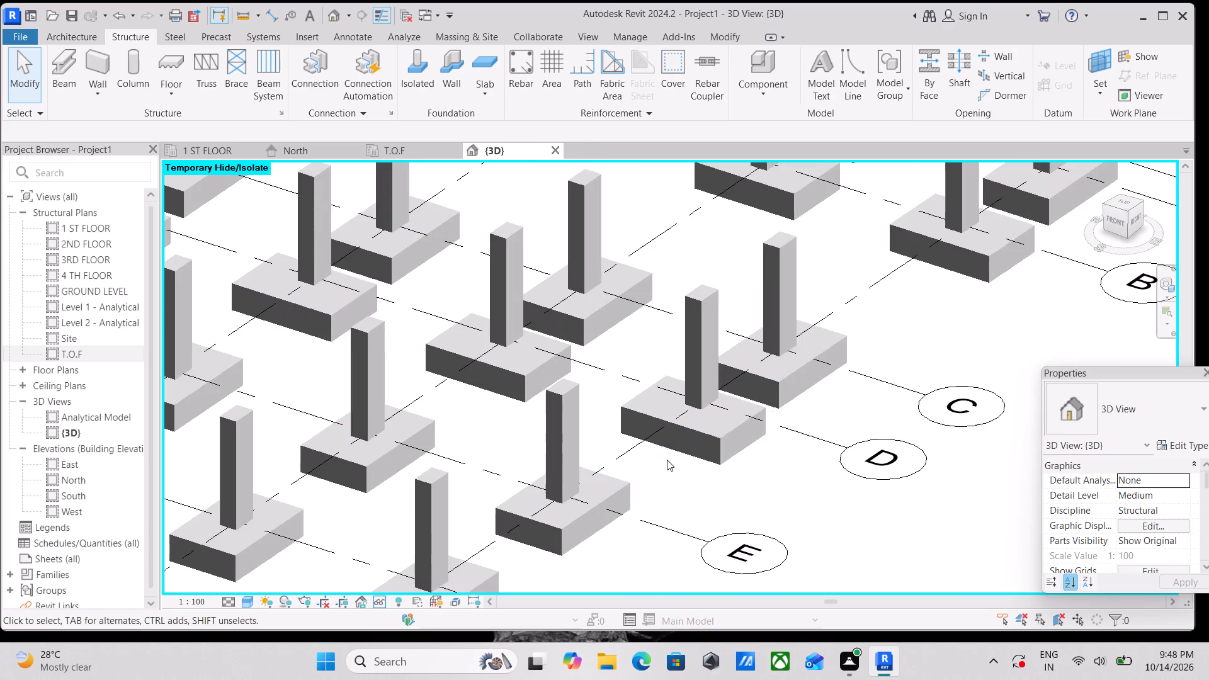
Review the columns on their footings in the {3D} view and across grids A to F in the T.O.F structural plan.
scroll(650, 423, down, 1)
shift+middle_drag(650, 422, 688, 353)
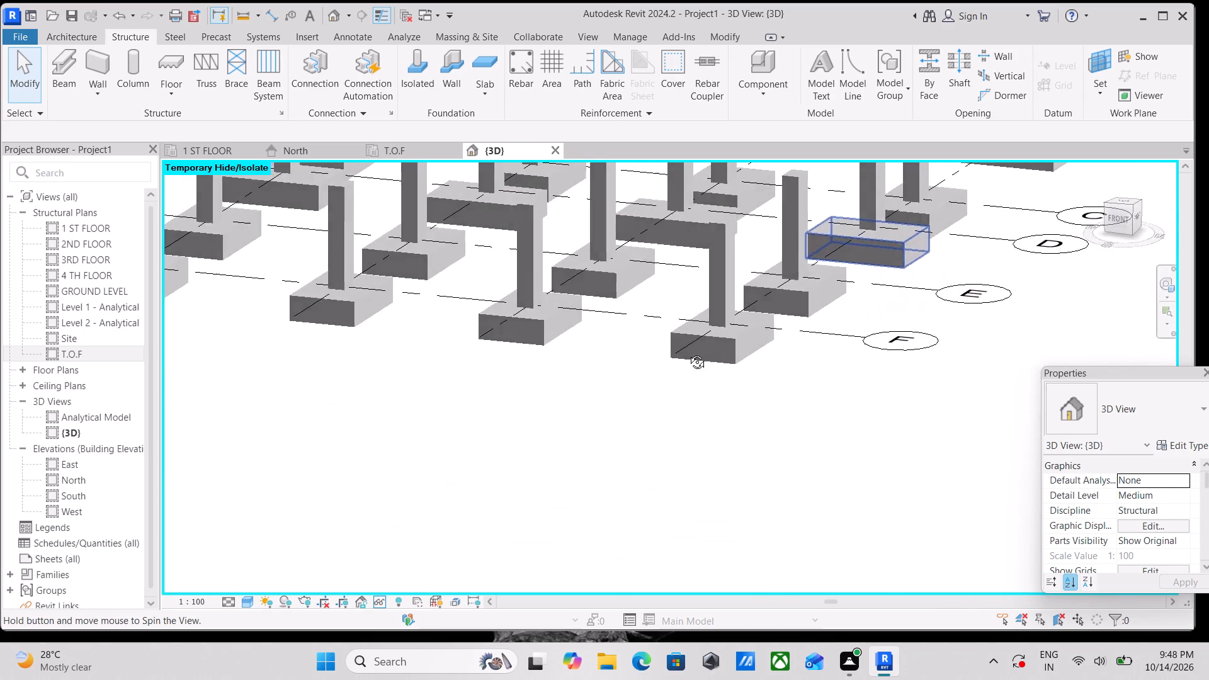
shift+middle_drag(688, 353, 754, 444)
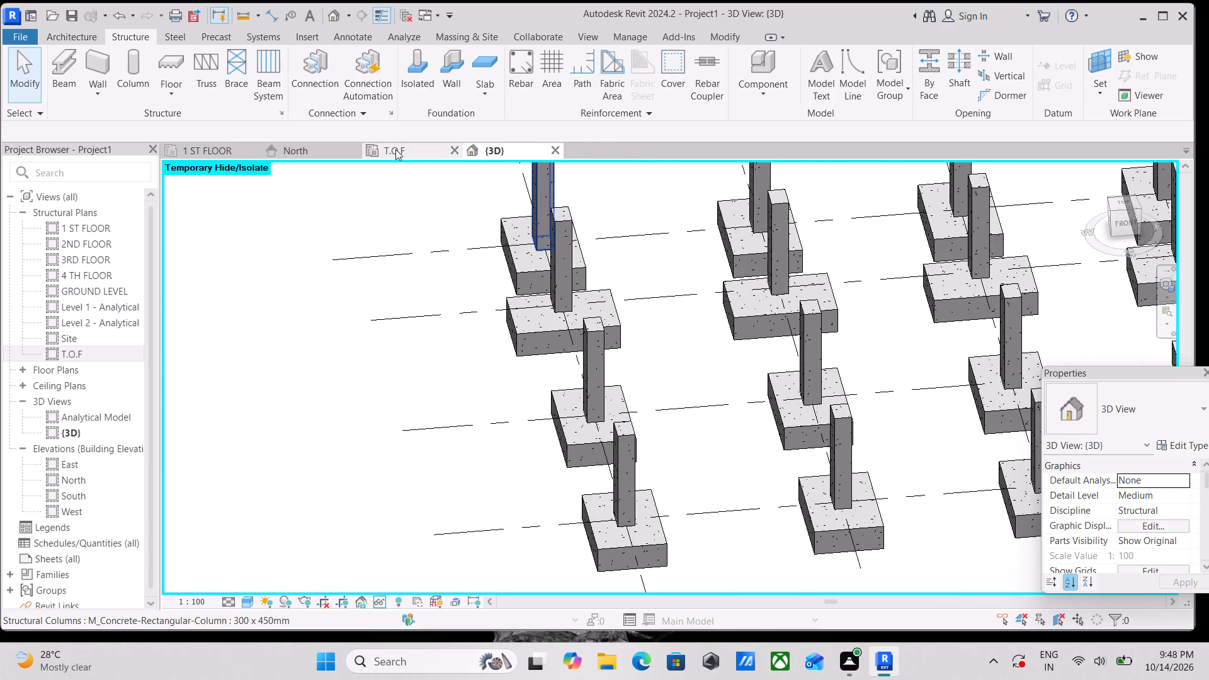
click(397, 150)
scroll(549, 251, down, 2)
scroll(531, 269, up, 4)
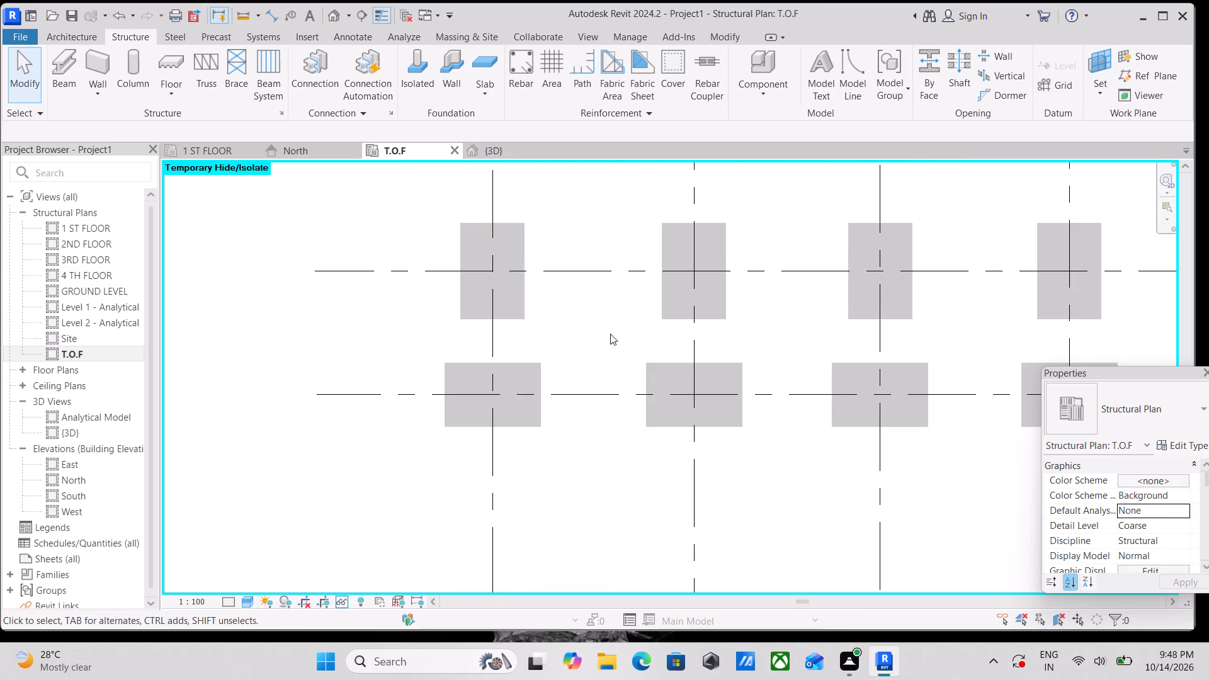
scroll(710, 310, down, 2)
middle_drag(701, 302, 681, 218)
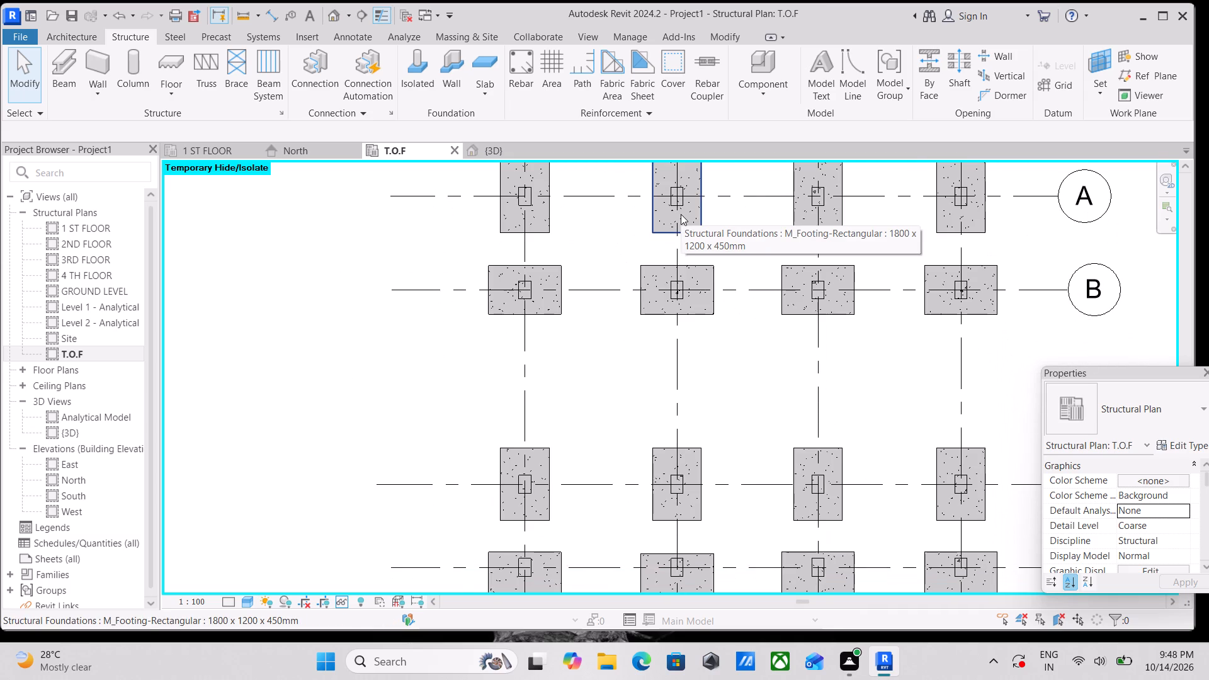
scroll(747, 244, down, 3)
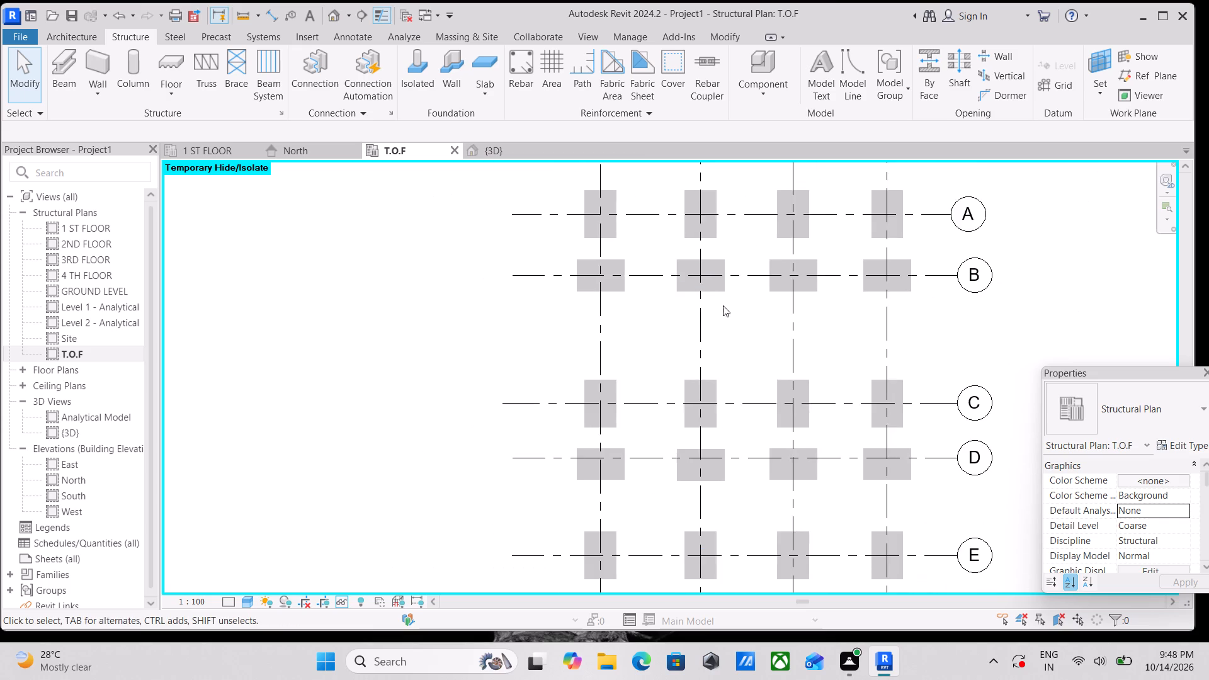
scroll(677, 362, up, 2)
scroll(677, 360, down, 2)
middle_drag(701, 310, 729, 283)
scroll(729, 283, down, 1)
middle_drag(729, 283, 708, 271)
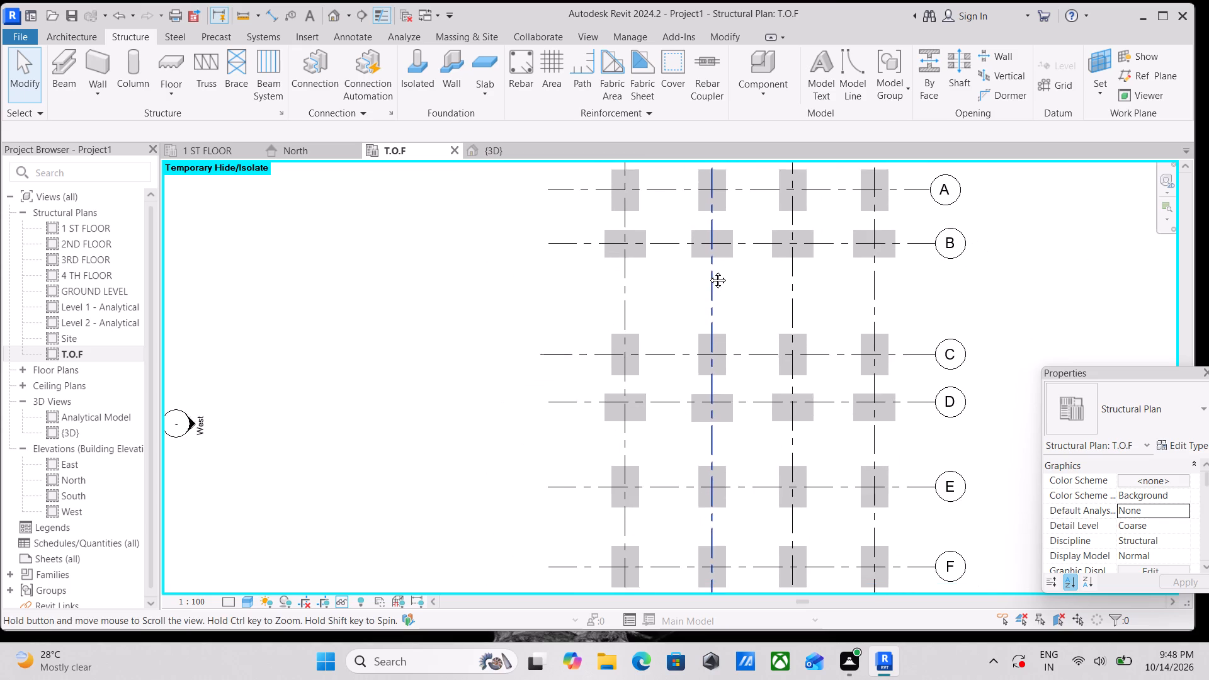
middle_drag(708, 271, 629, 334)
scroll(604, 320, up, 4)
scroll(550, 235, up, 2)
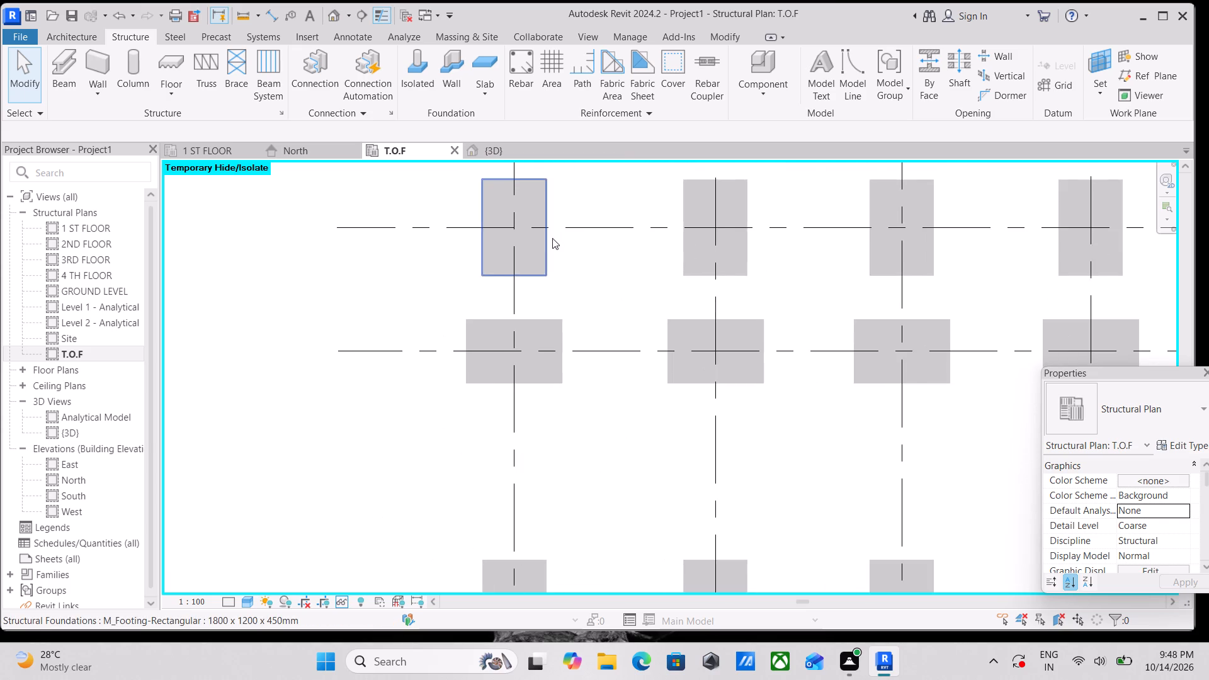
middle_drag(564, 243, 552, 291)
scroll(552, 291, up, 1)
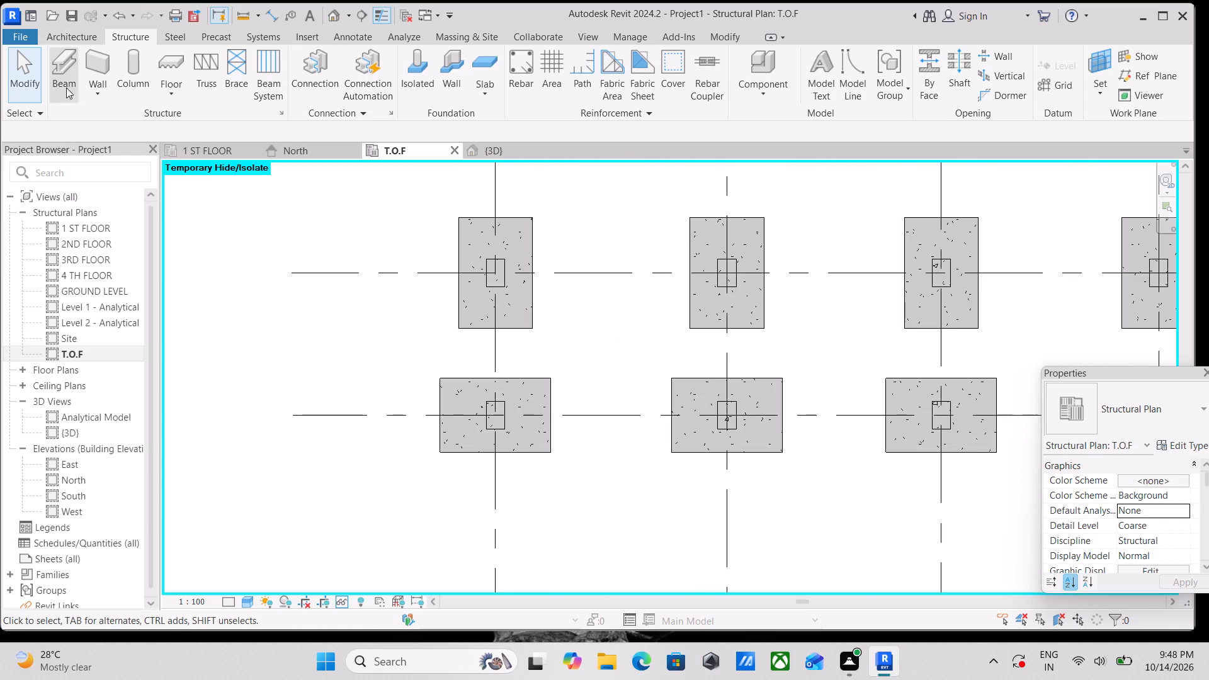
Place a M_Concrete-Rectangular Beam 300 x 600mm on the T.O.F level along grid A, between the facing sides of the first and second columns from the west.
click(65, 79)
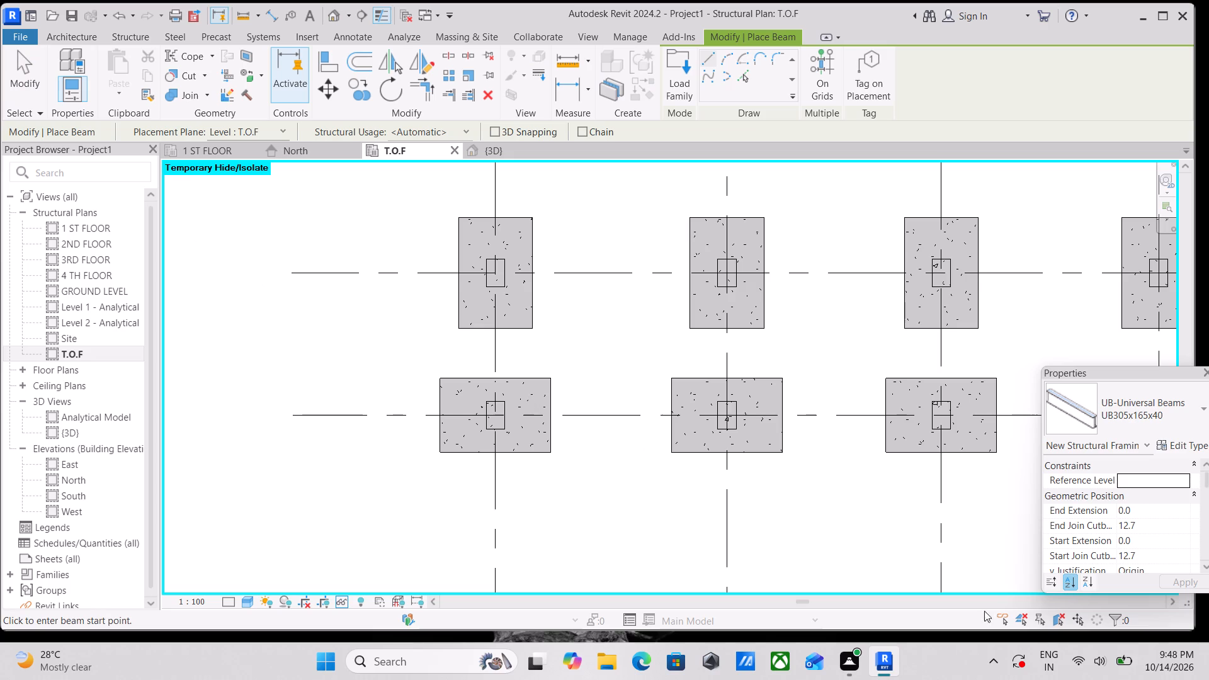
click(1197, 418)
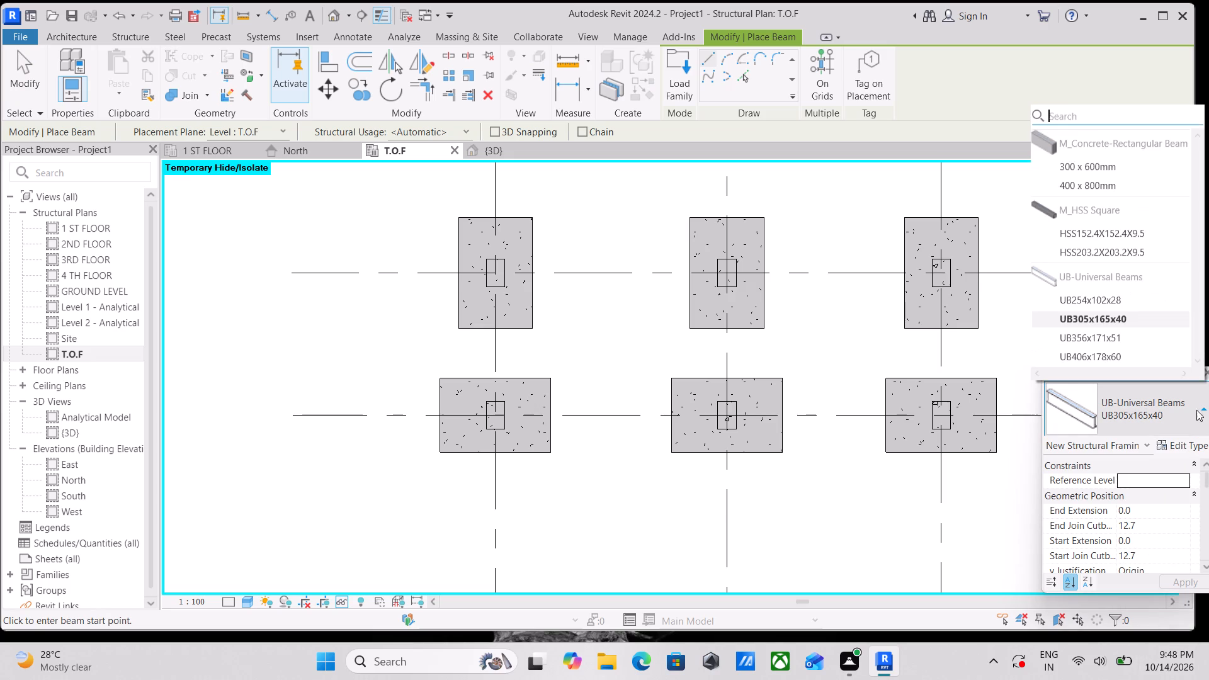
click(1105, 161)
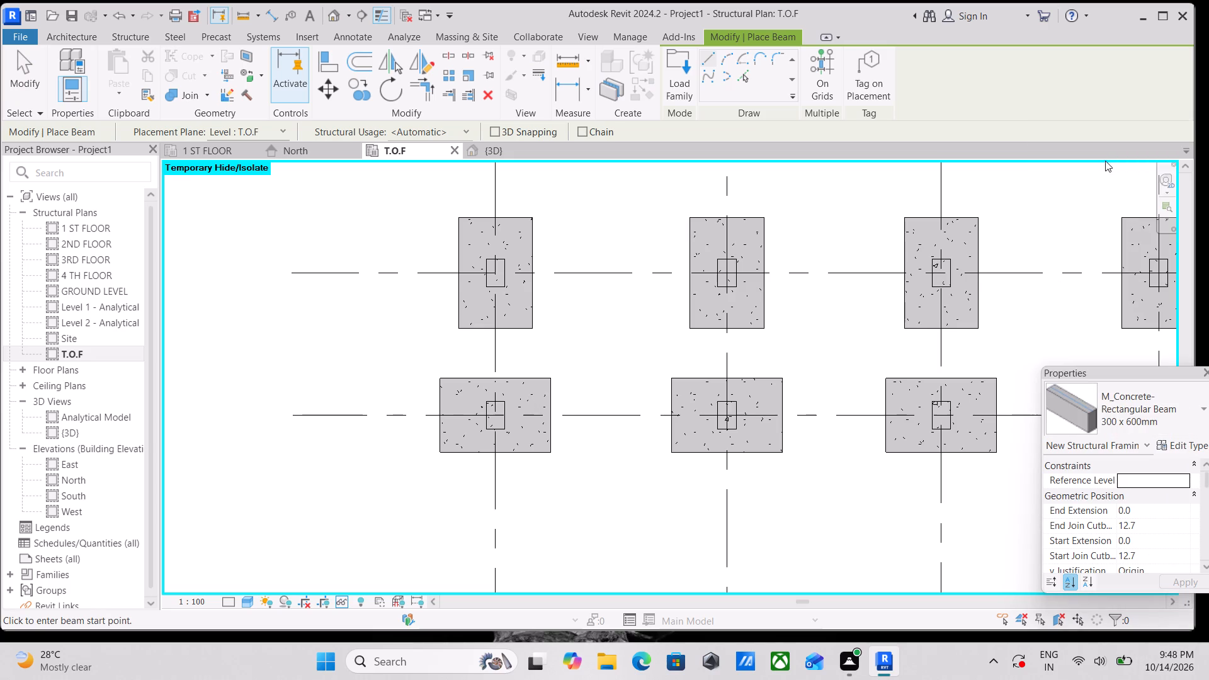
scroll(502, 258, up, 4)
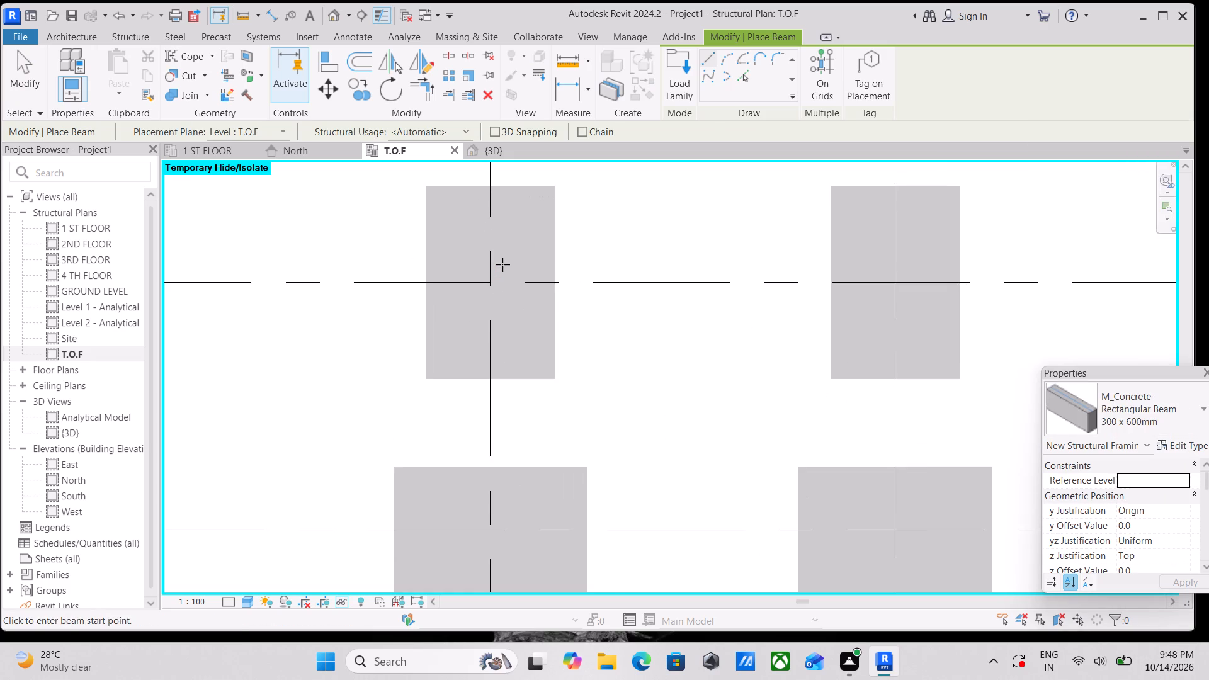
scroll(504, 262, up, 2)
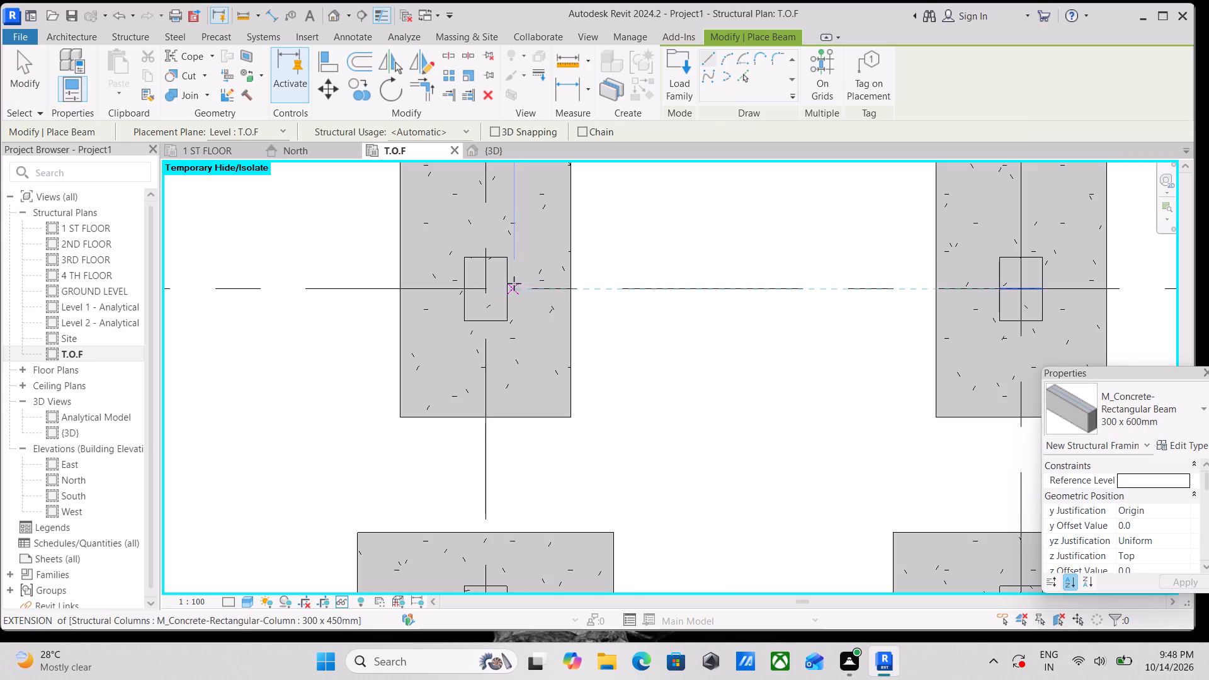
click(509, 286)
middle_drag(921, 286, 802, 265)
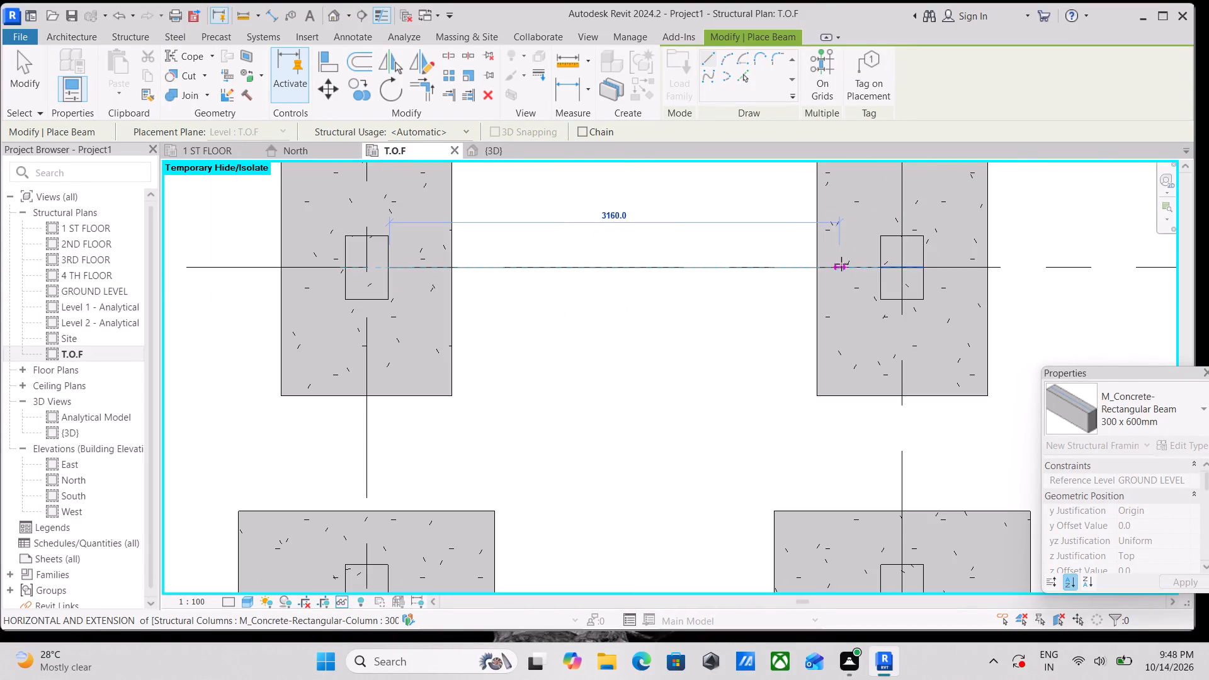
click(880, 269)
Place a 300 x 600mm concrete beam along grid A from the second column's east face to the third column's west face.
scroll(979, 269, down, 1)
middle_drag(977, 269, 776, 274)
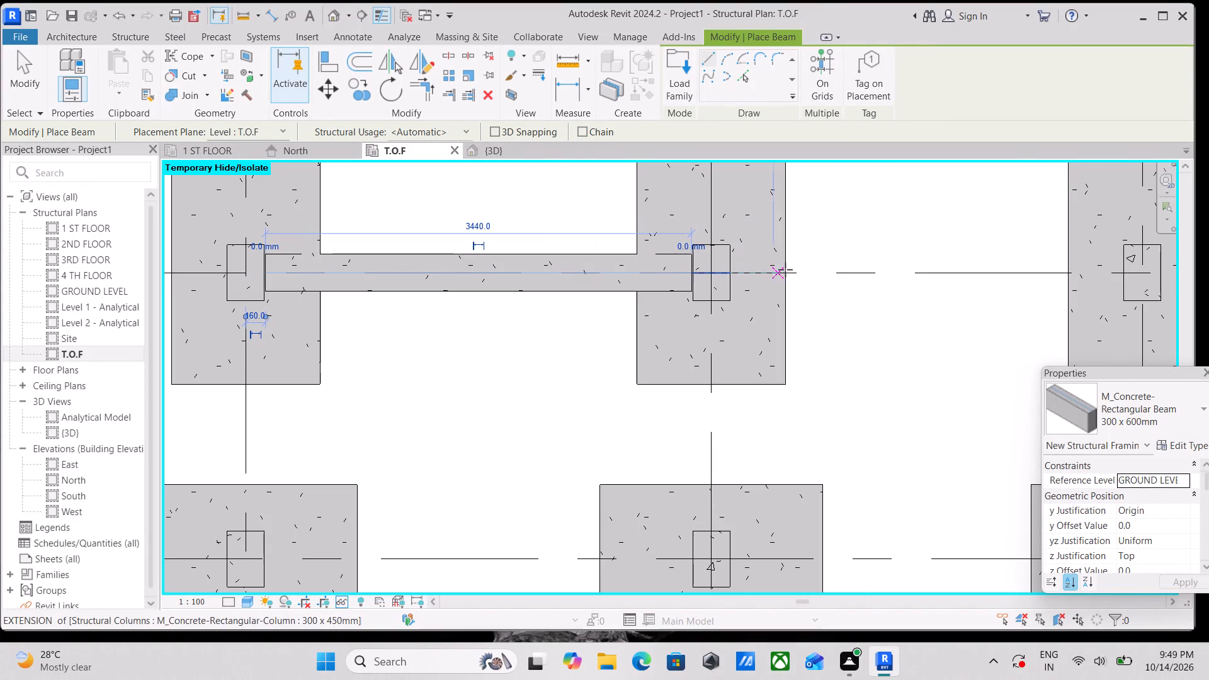
scroll(721, 276, up, 6)
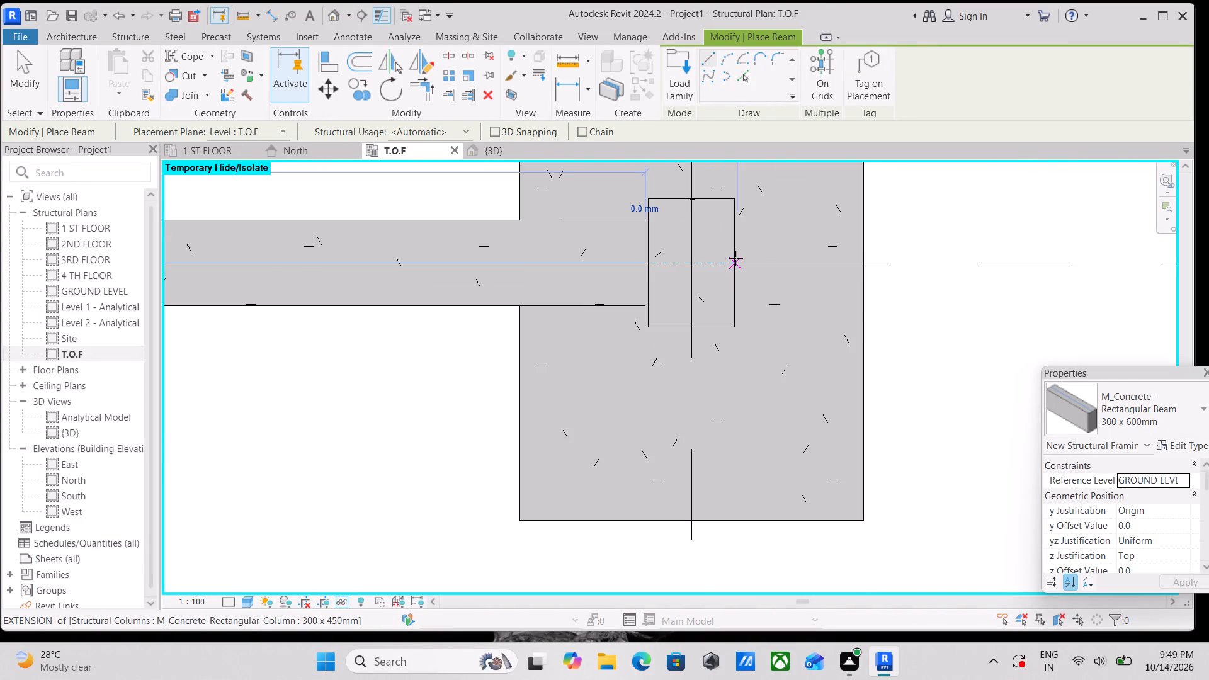
click(736, 261)
scroll(1052, 256, down, 1)
middle_drag(1050, 256, 693, 252)
middle_drag(916, 249, 831, 241)
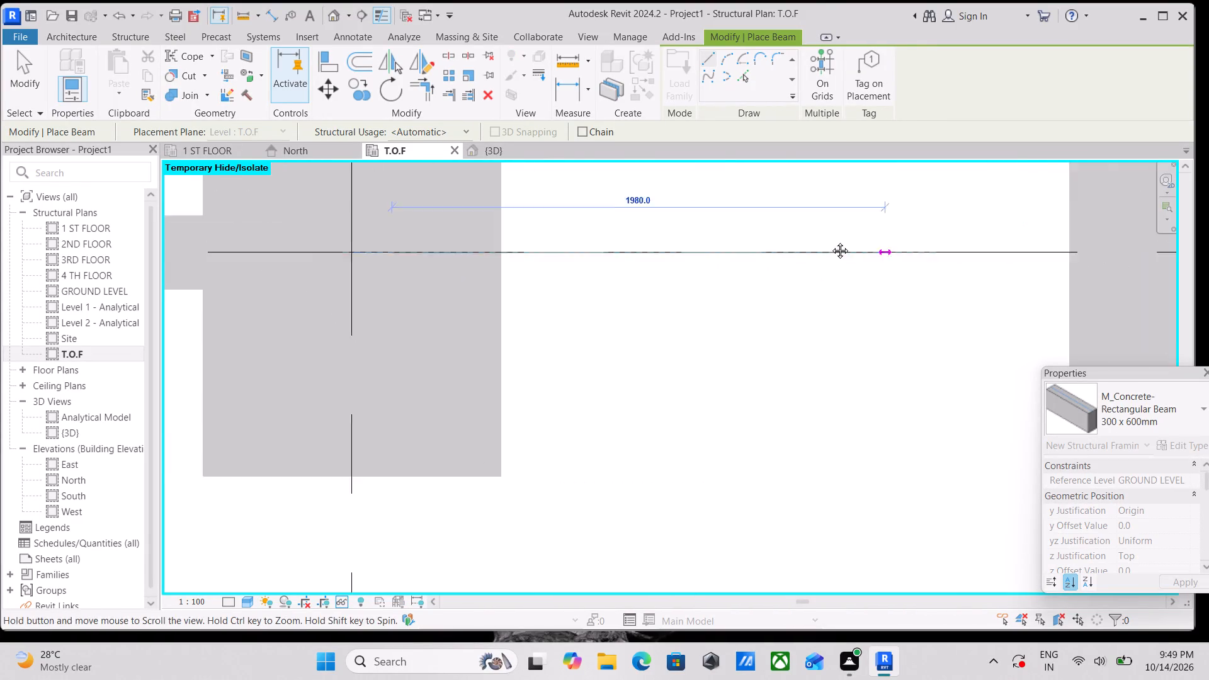
middle_drag(831, 241, 630, 246)
click(926, 254)
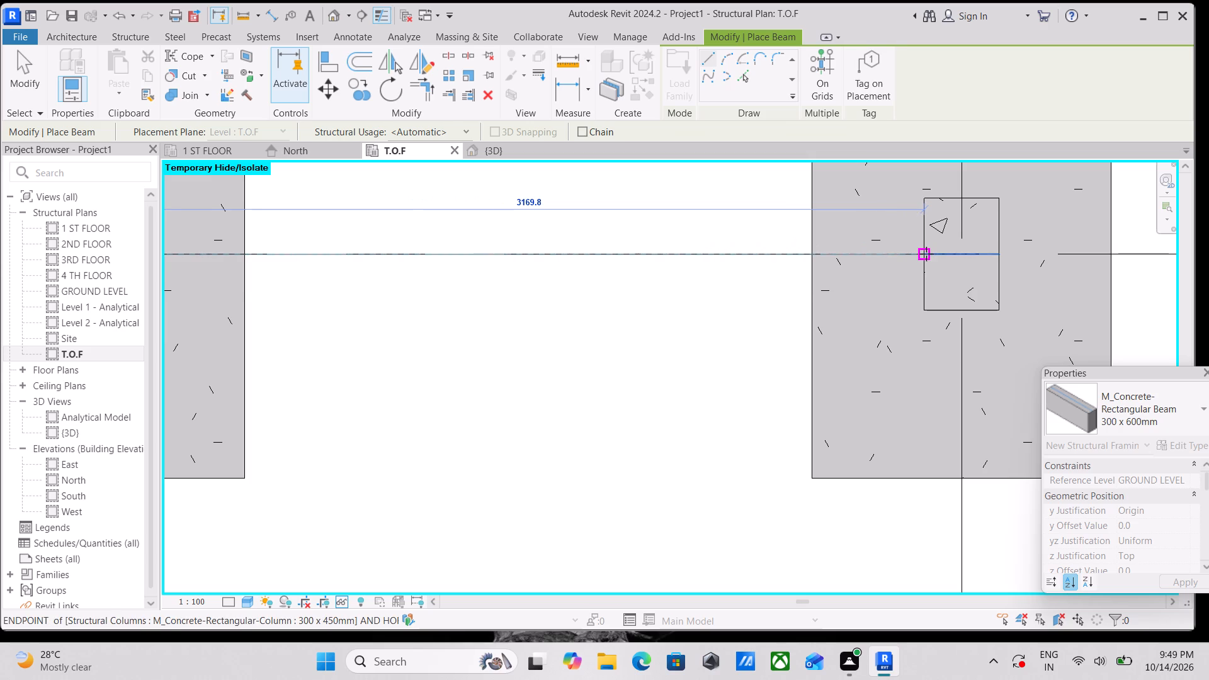
scroll(926, 254, down, 3)
middle_drag(926, 254, 883, 261)
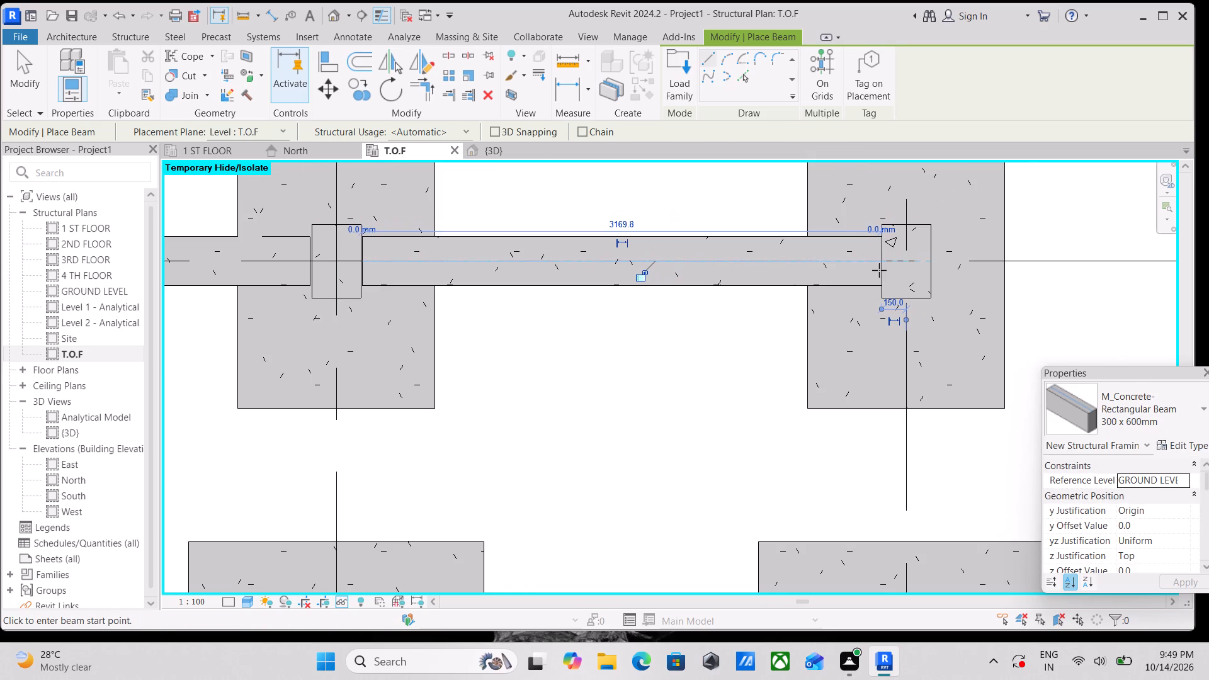
key(Escape)
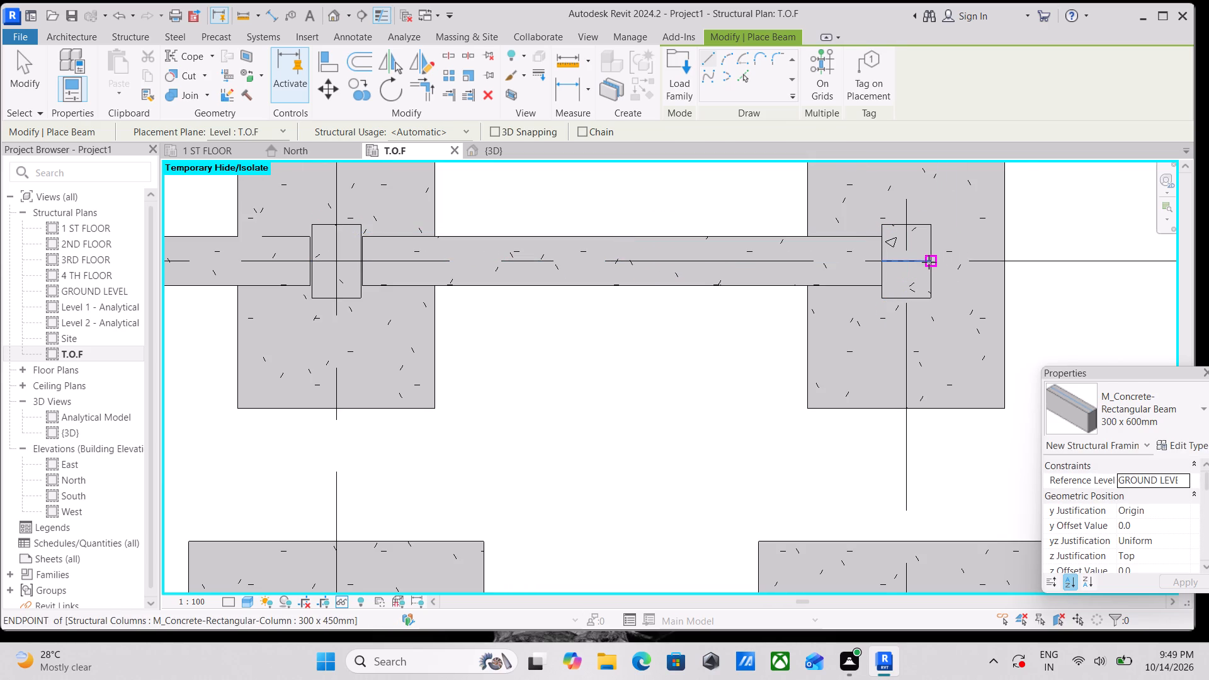
Place a 300 x 600mm concrete beam along grid A between the facing sides of the third and fourth columns.
click(929, 262)
middle_drag(1206, 270, 939, 246)
scroll(950, 247, down, 3)
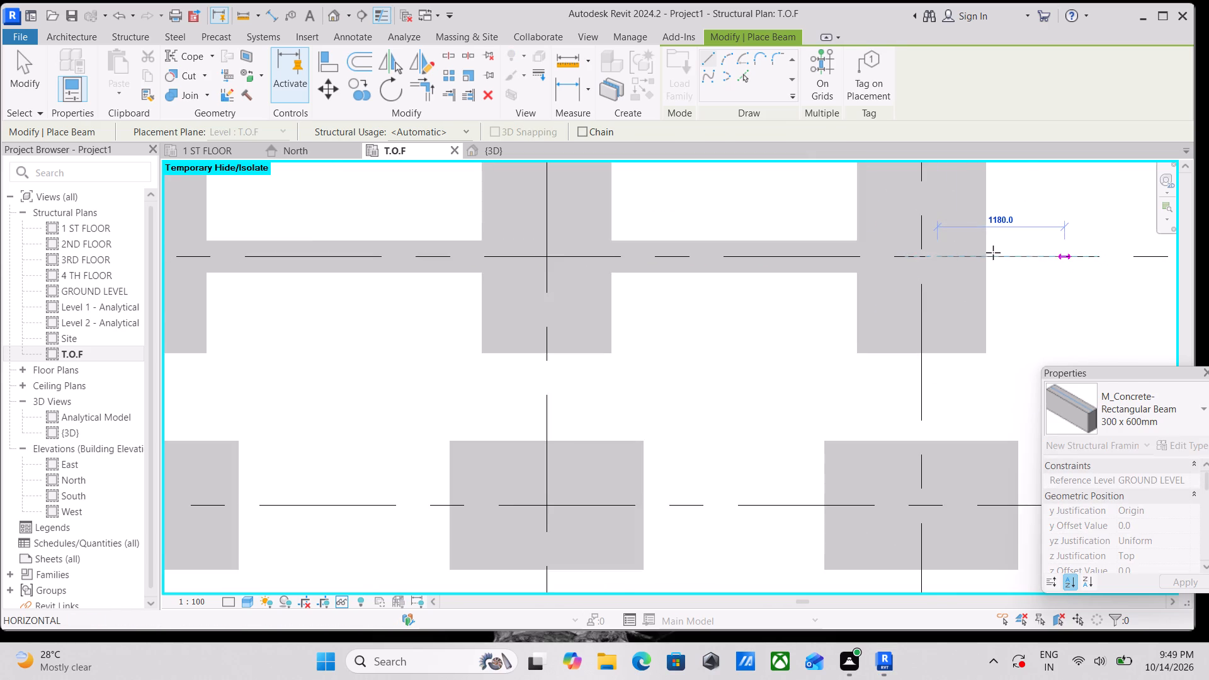
middle_drag(992, 252, 615, 257)
scroll(951, 257, down, 1)
middle_drag(951, 257, 576, 271)
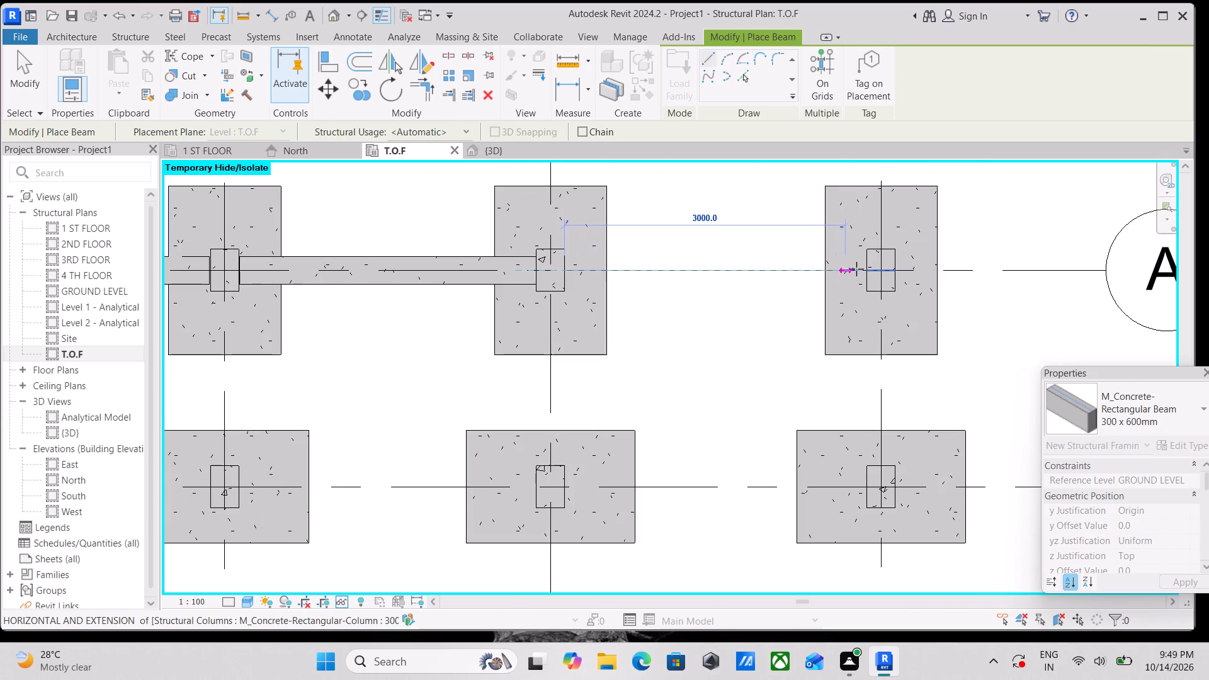
scroll(856, 269, up, 3)
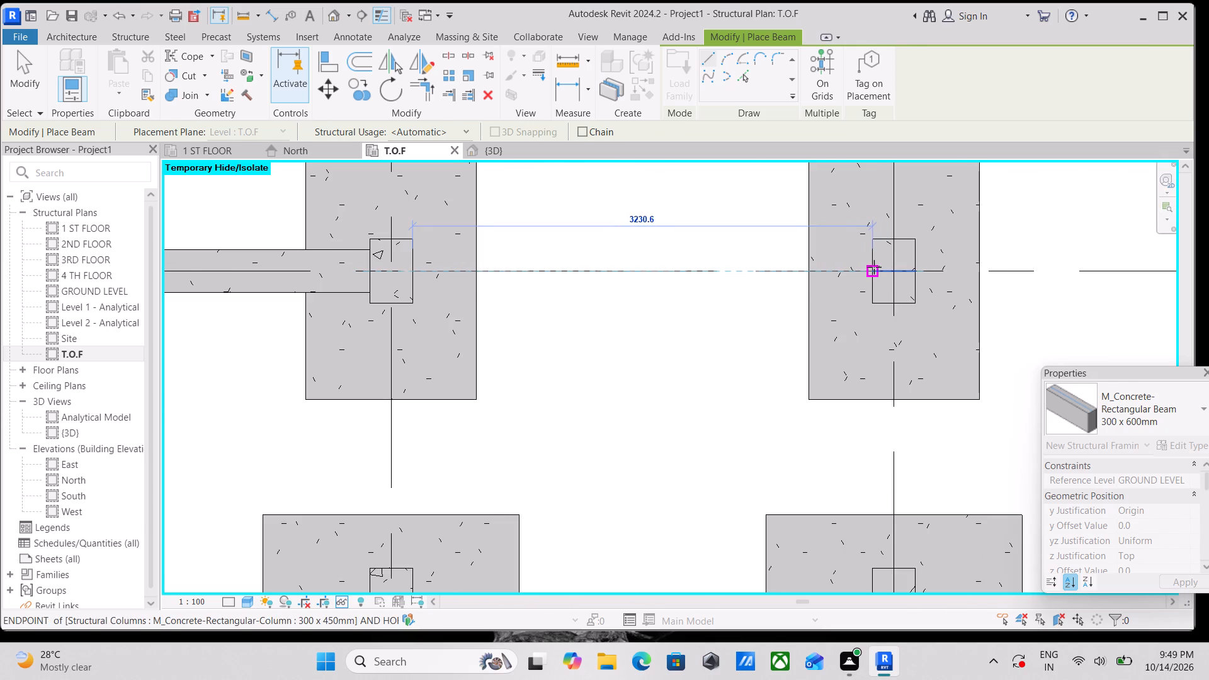
click(874, 267)
key(Escape)
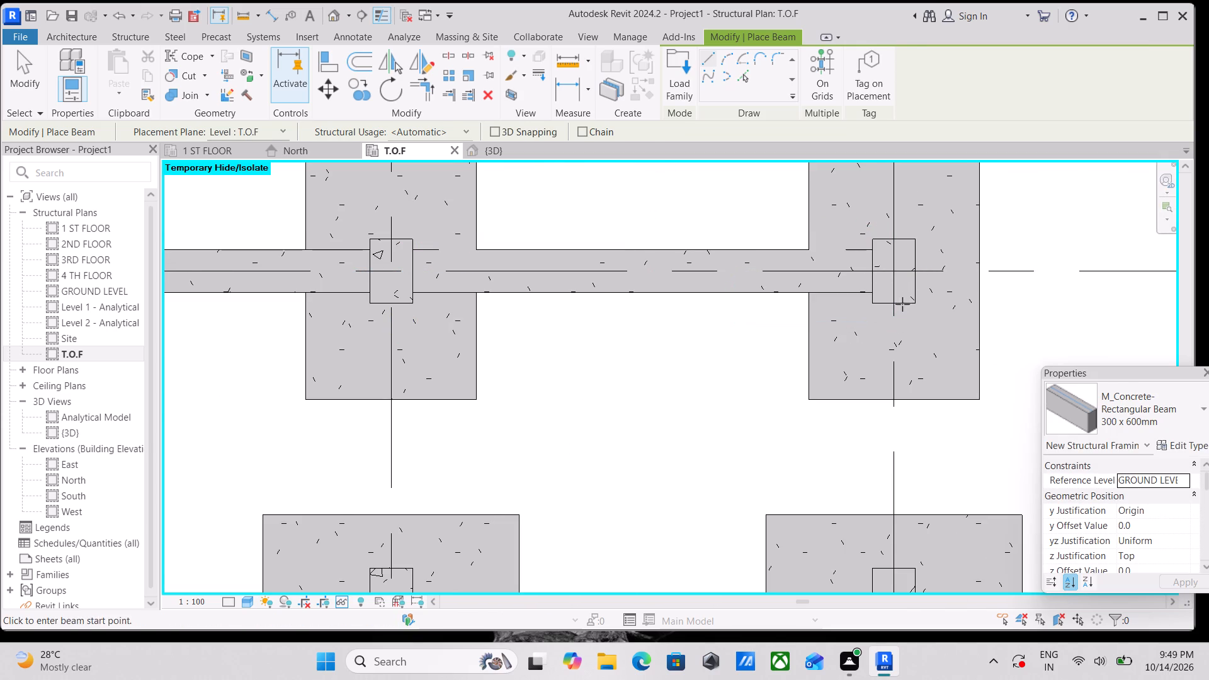
Place a 300 x 600mm concrete beam along the easternmost column line, from the grid A column to the grid B column.
click(894, 301)
scroll(895, 434, down, 1)
middle_drag(895, 434, 899, 161)
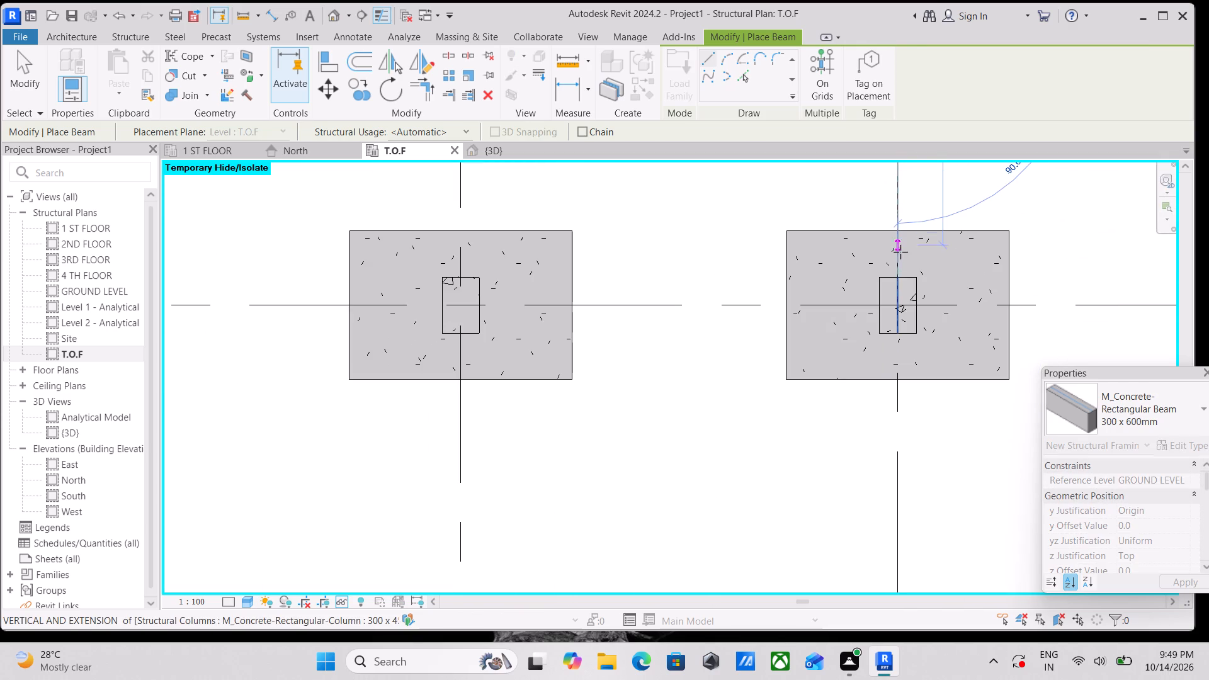
click(897, 278)
scroll(897, 278, down, 3)
key(Escape)
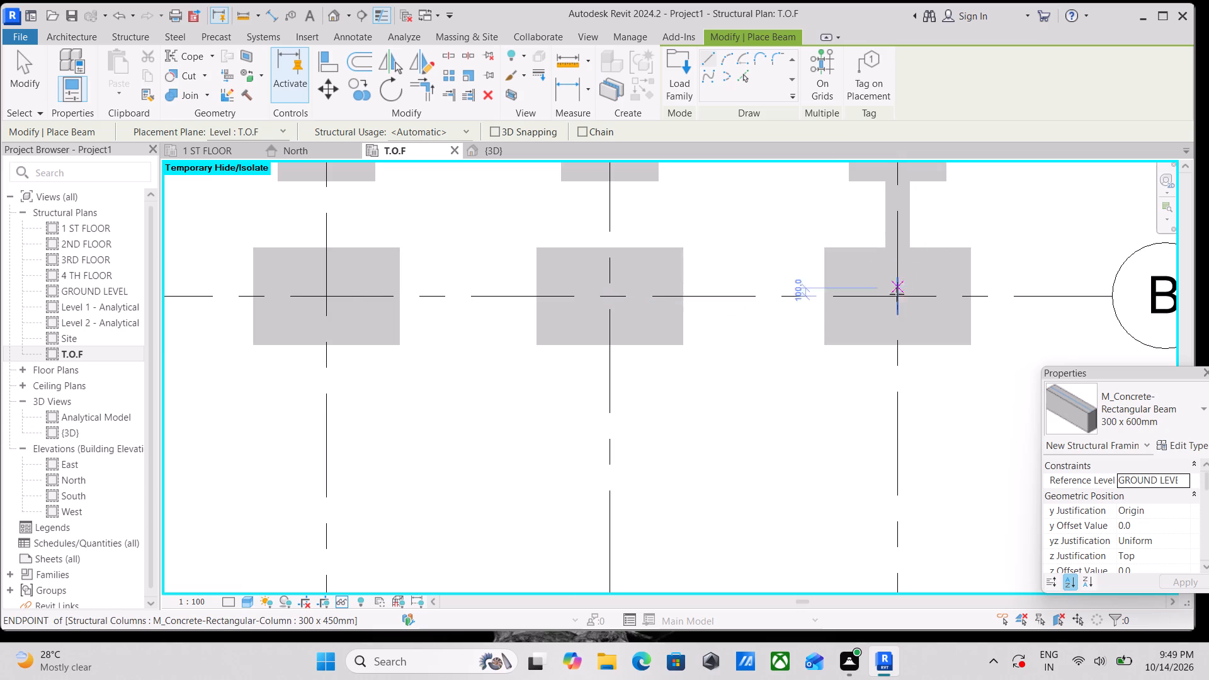
Place a 300 x 600mm concrete beam along the easternmost column line, from the grid B column towards the grid C column, and end beam placement.
click(897, 311)
scroll(877, 591, down, 1)
middle_drag(887, 576, 911, 264)
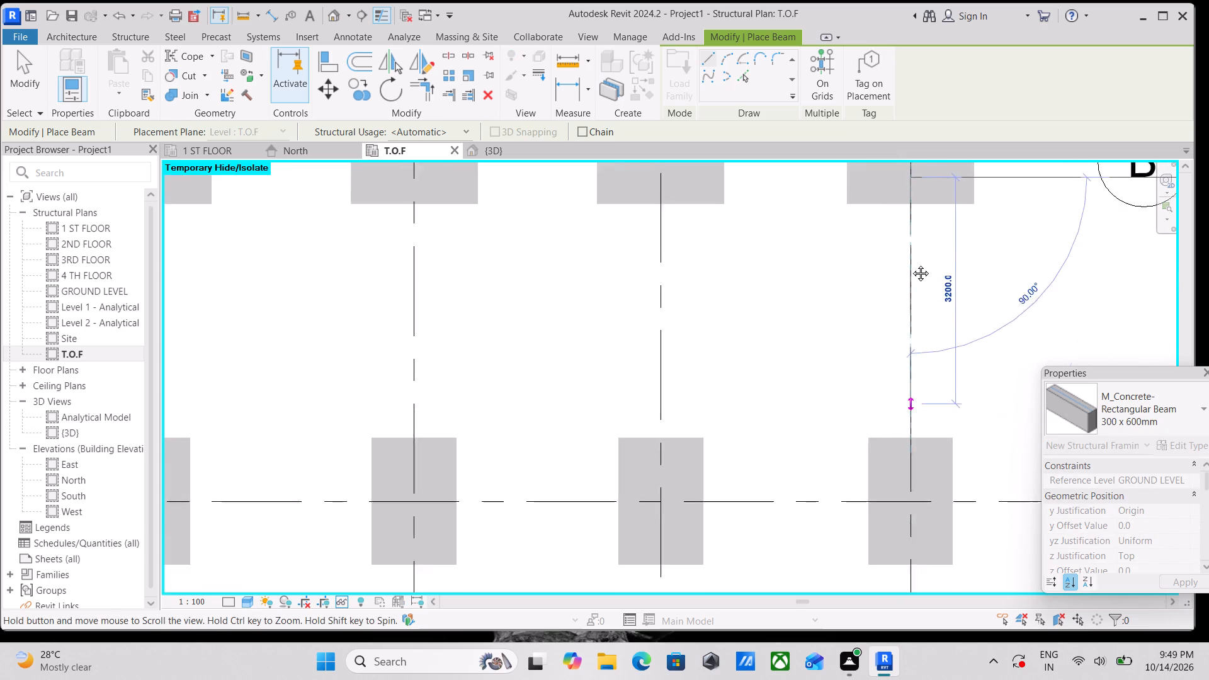
middle_drag(911, 264, 916, 200)
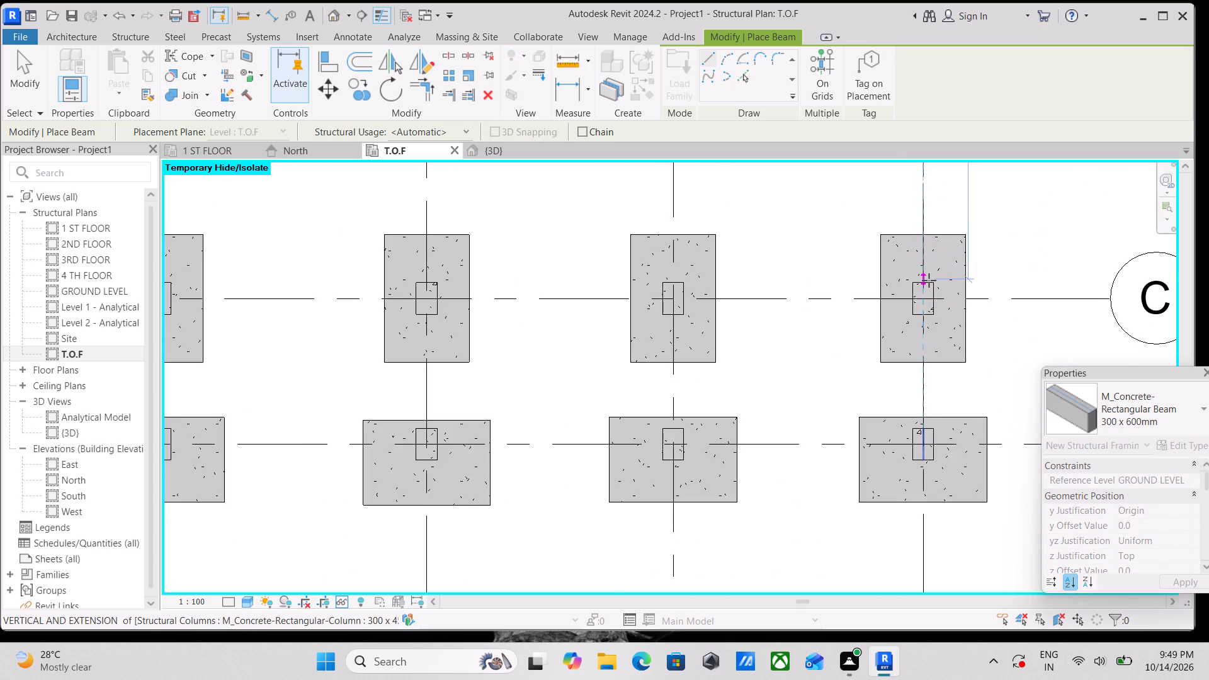
scroll(929, 281, up, 4)
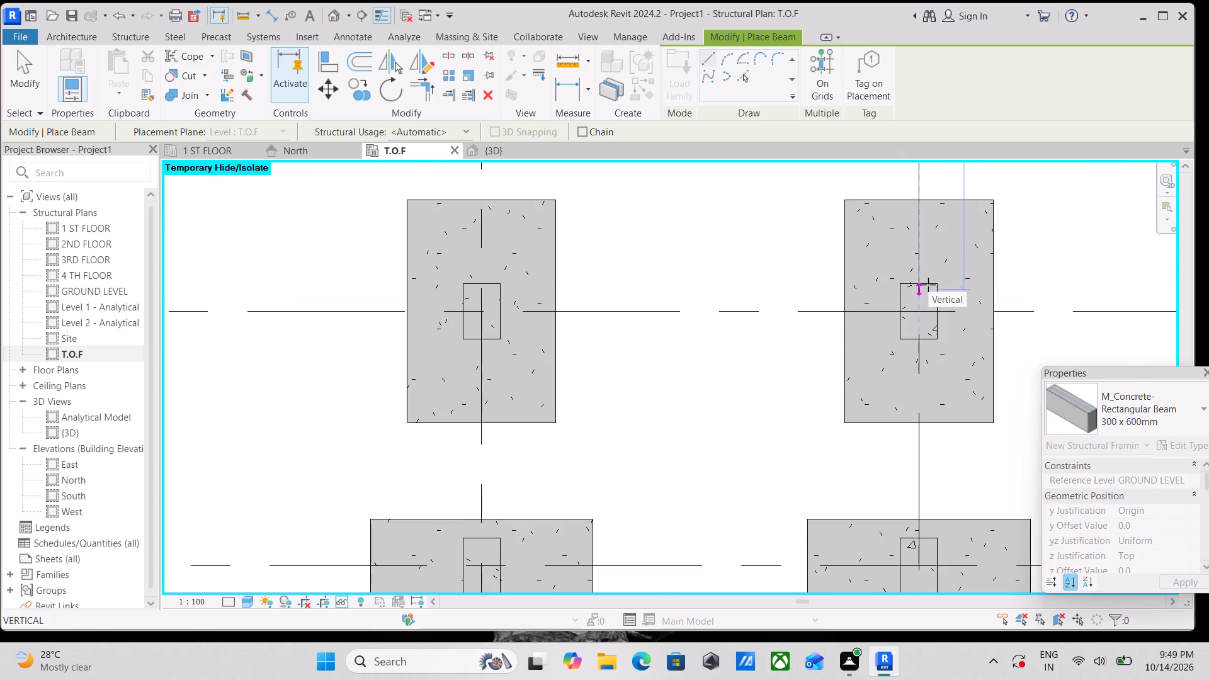
scroll(928, 285, up, 3)
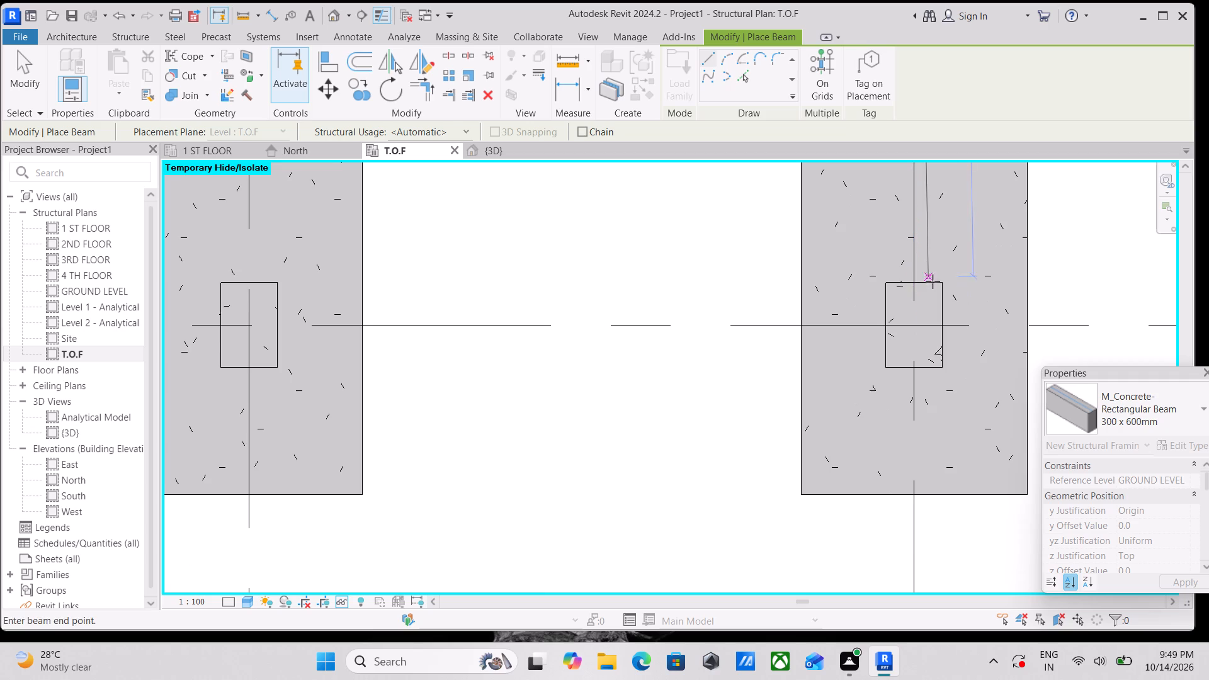
click(921, 280)
scroll(921, 279, up, 4)
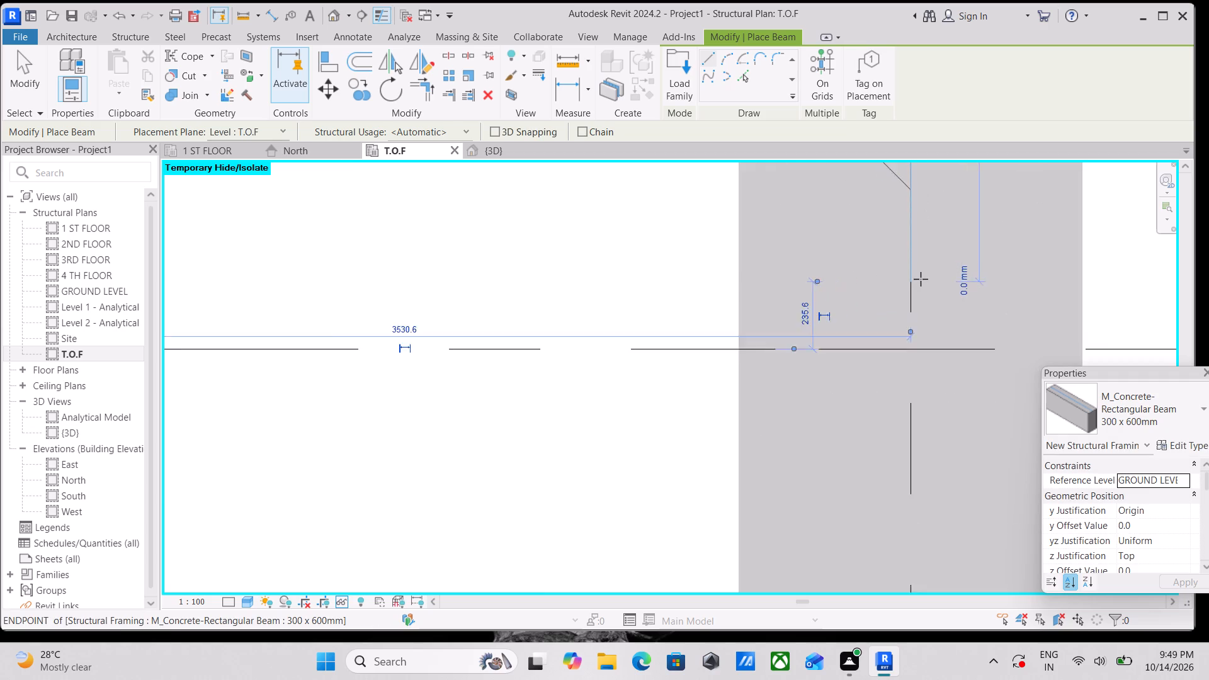
key(Escape)
scroll(921, 279, up, 2)
key(Escape)
Extend the south end of the beam between grids B and C to meet the face of the grid C column.
click(883, 279)
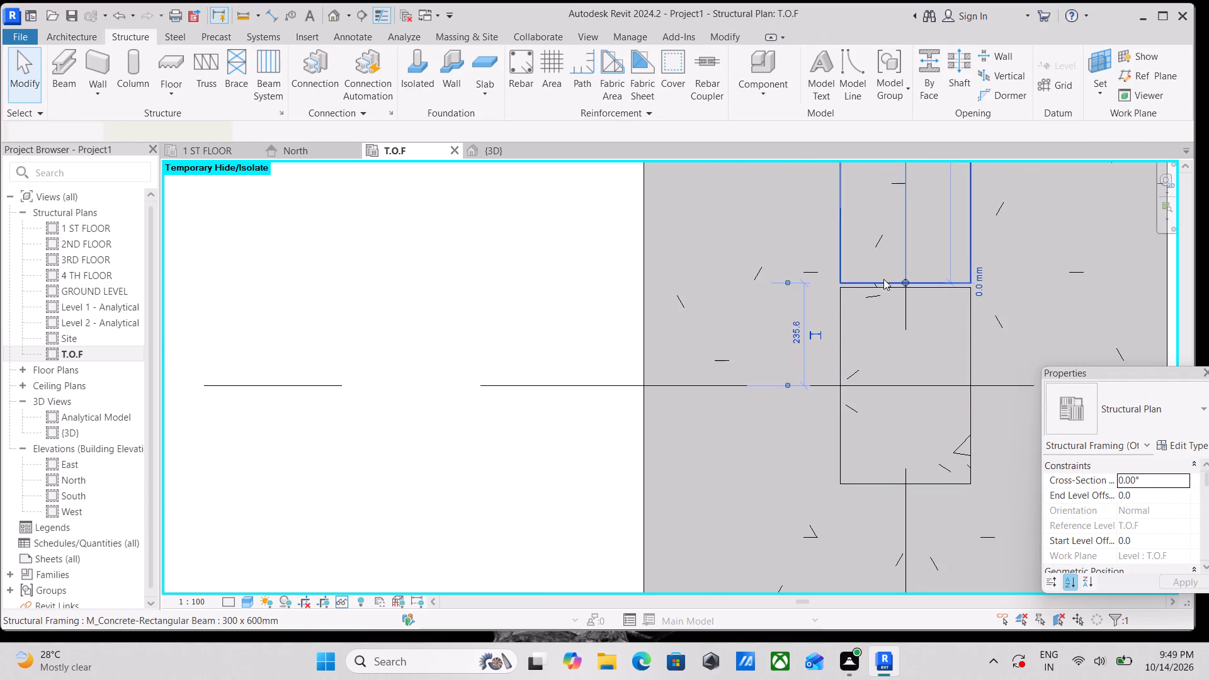
drag(902, 280, 905, 291)
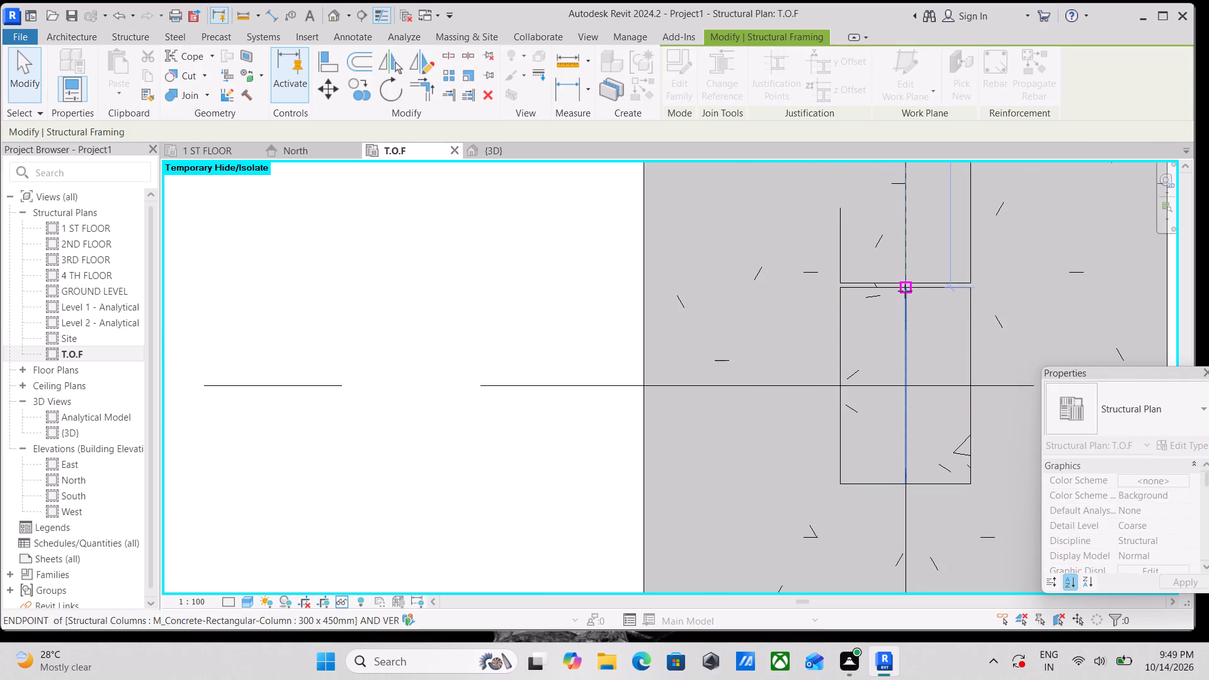
drag(905, 291, 905, 293)
scroll(905, 293, down, 3)
key(Escape)
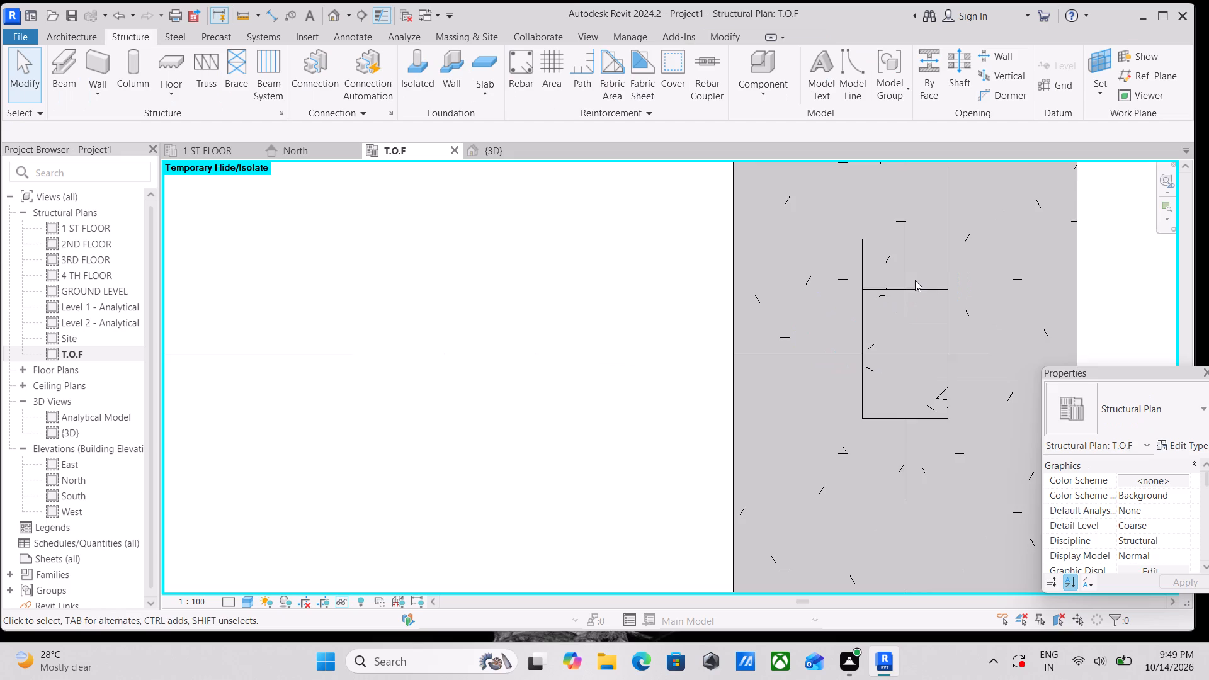
scroll(916, 280, down, 4)
middle_drag(893, 264, 902, 225)
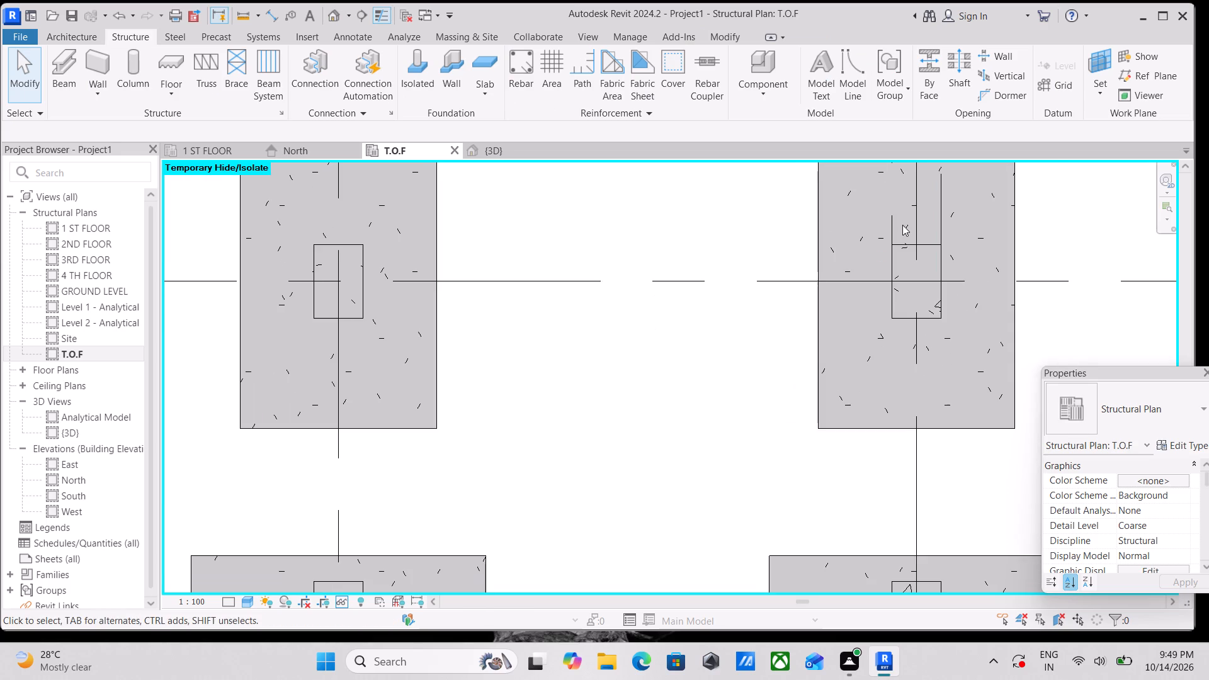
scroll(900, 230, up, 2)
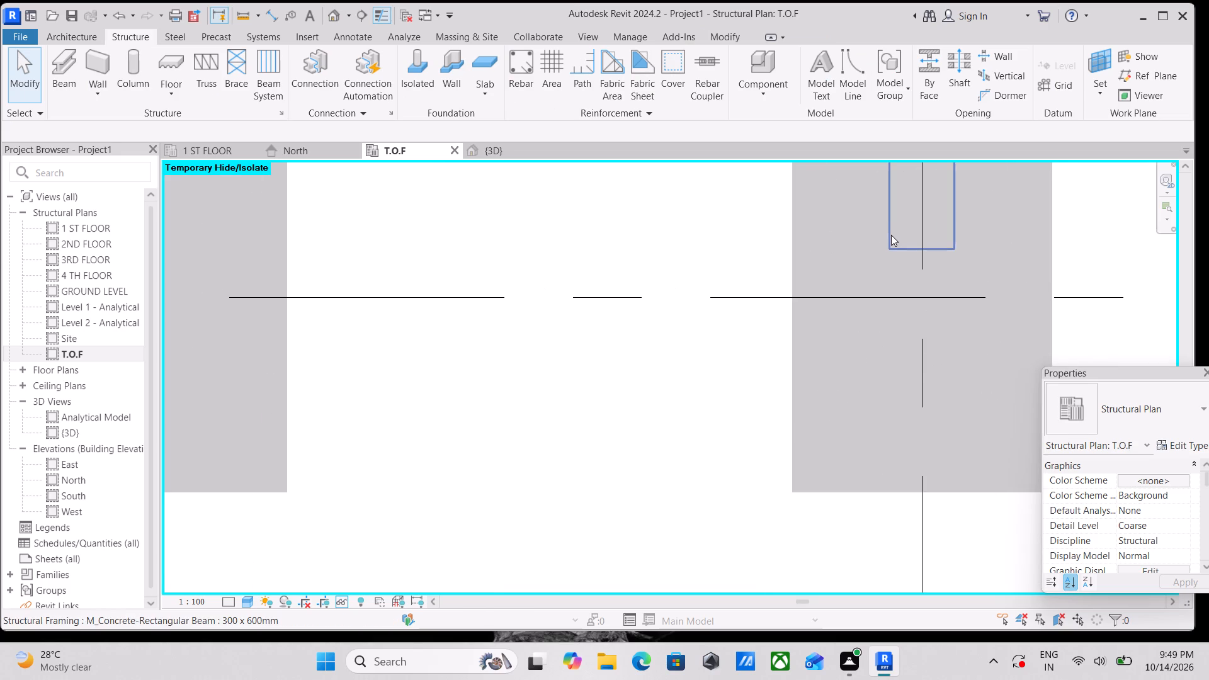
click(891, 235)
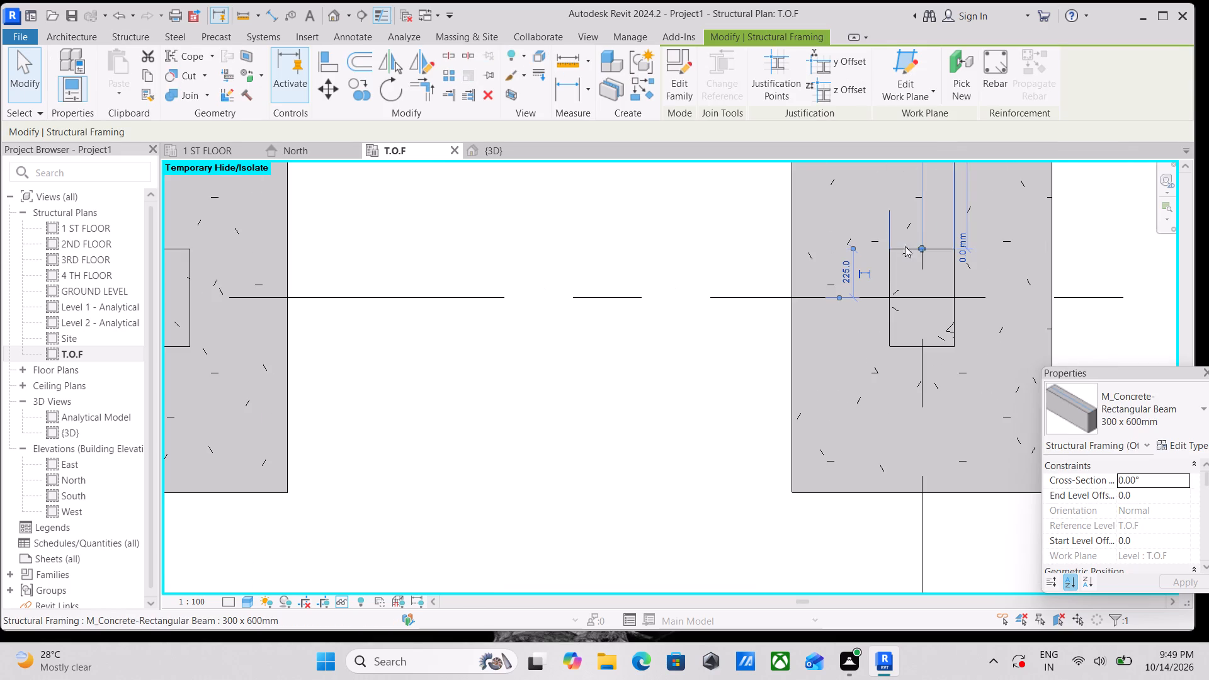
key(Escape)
Place a 300 x 600mm concrete beam along the easternmost column line, from the grid C column to the grid D column.
scroll(924, 305, down, 3)
middle_drag(931, 268, 919, 314)
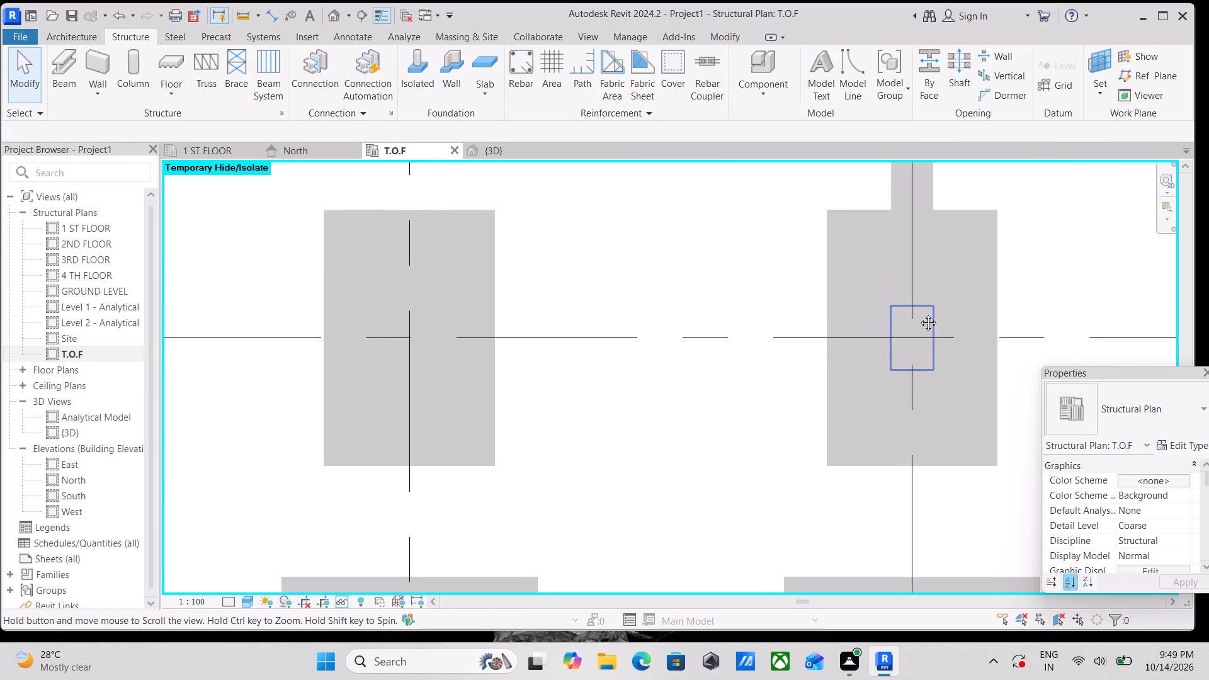
middle_drag(919, 314, 917, 319)
scroll(892, 262, down, 2)
middle_drag(892, 262, 878, 315)
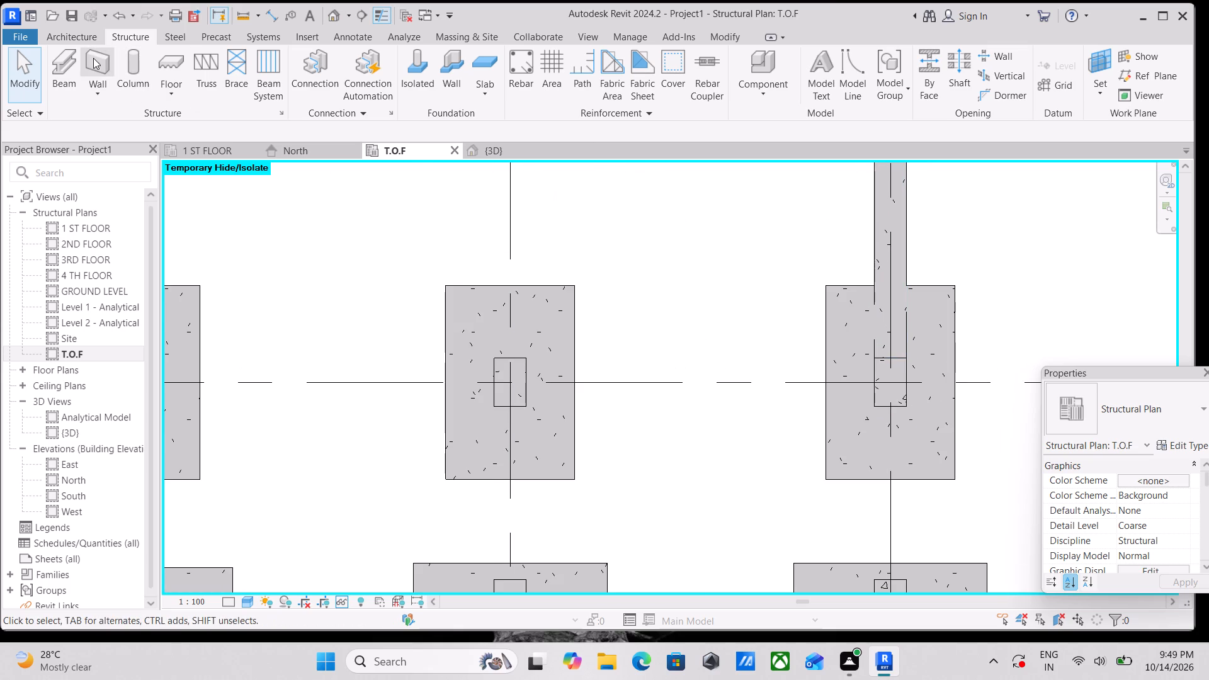
click(59, 82)
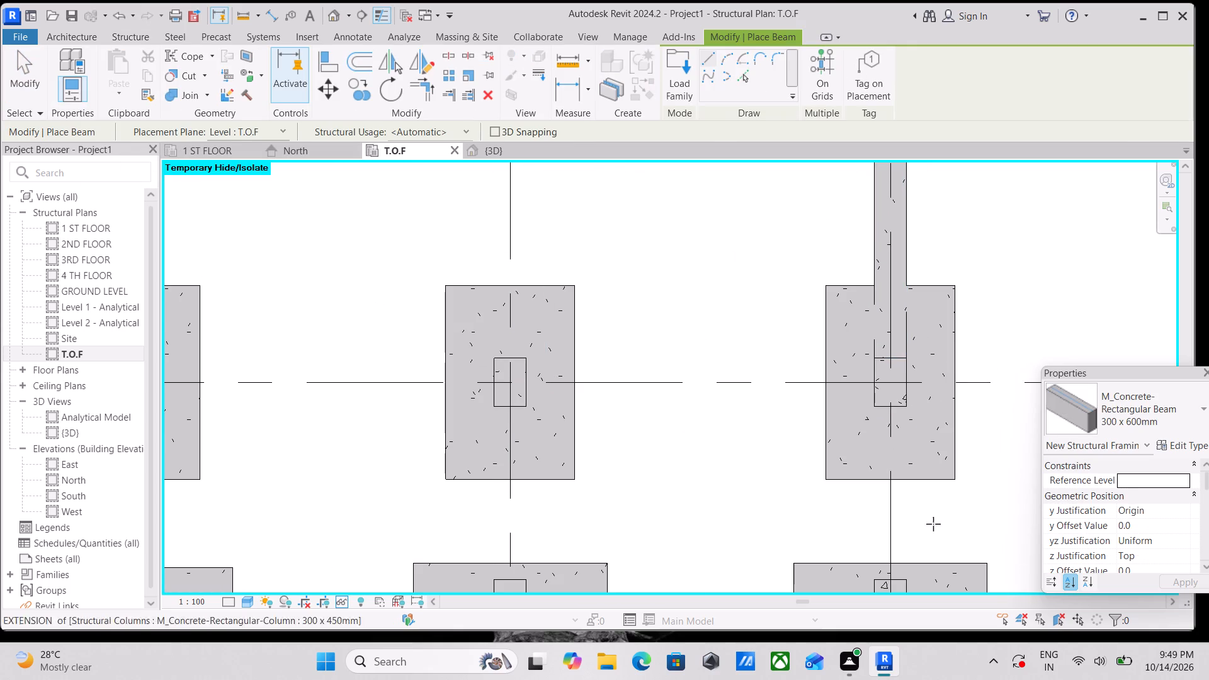
click(893, 404)
scroll(901, 506, down, 1)
middle_drag(901, 506, 895, 272)
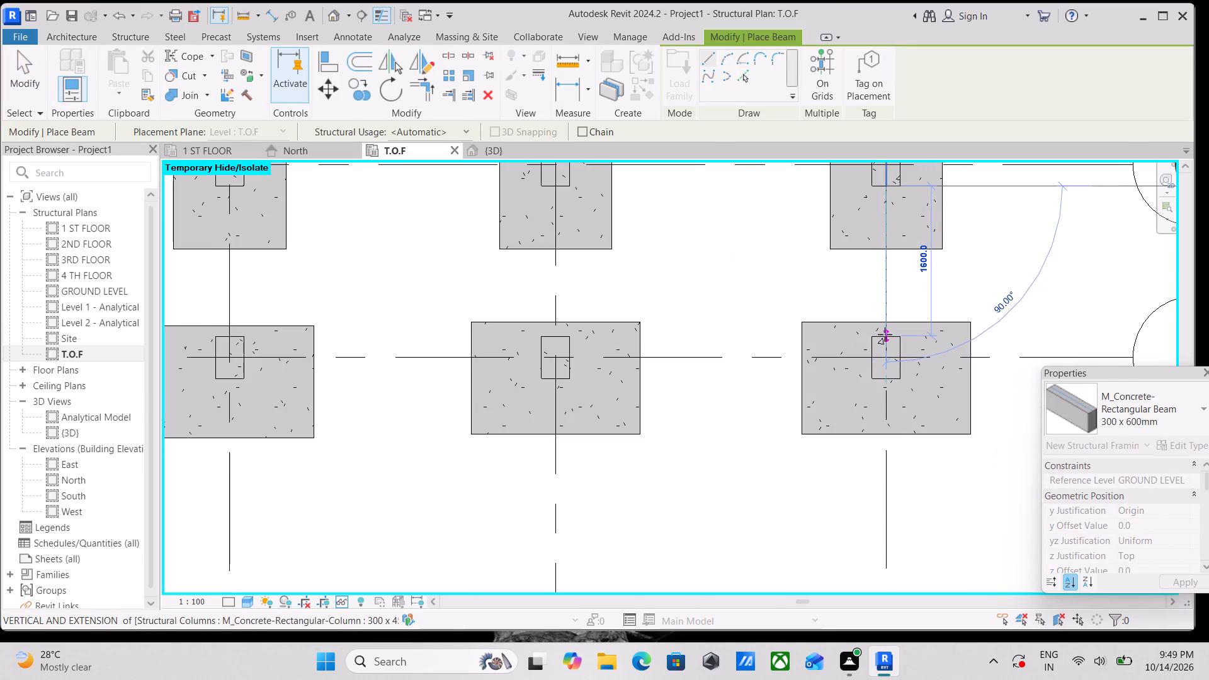
click(885, 338)
key(Escape)
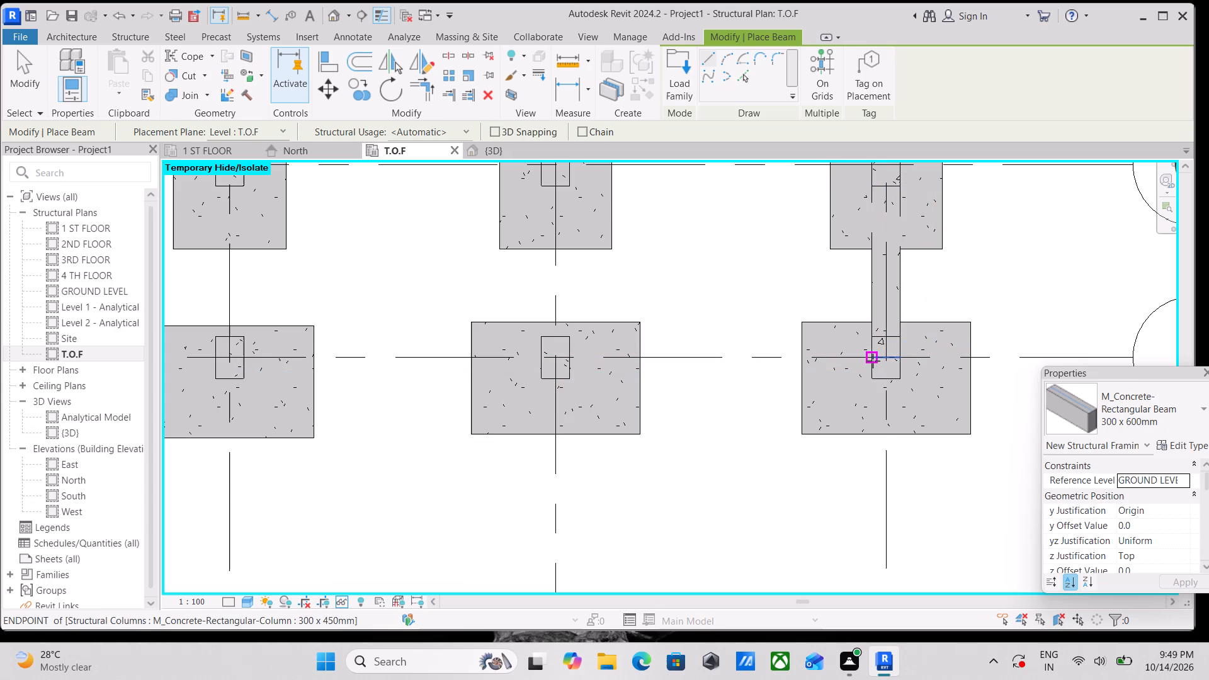
Place a 300 x 600mm concrete beam along grid D between the facing sides of the easternmost and third columns.
click(873, 361)
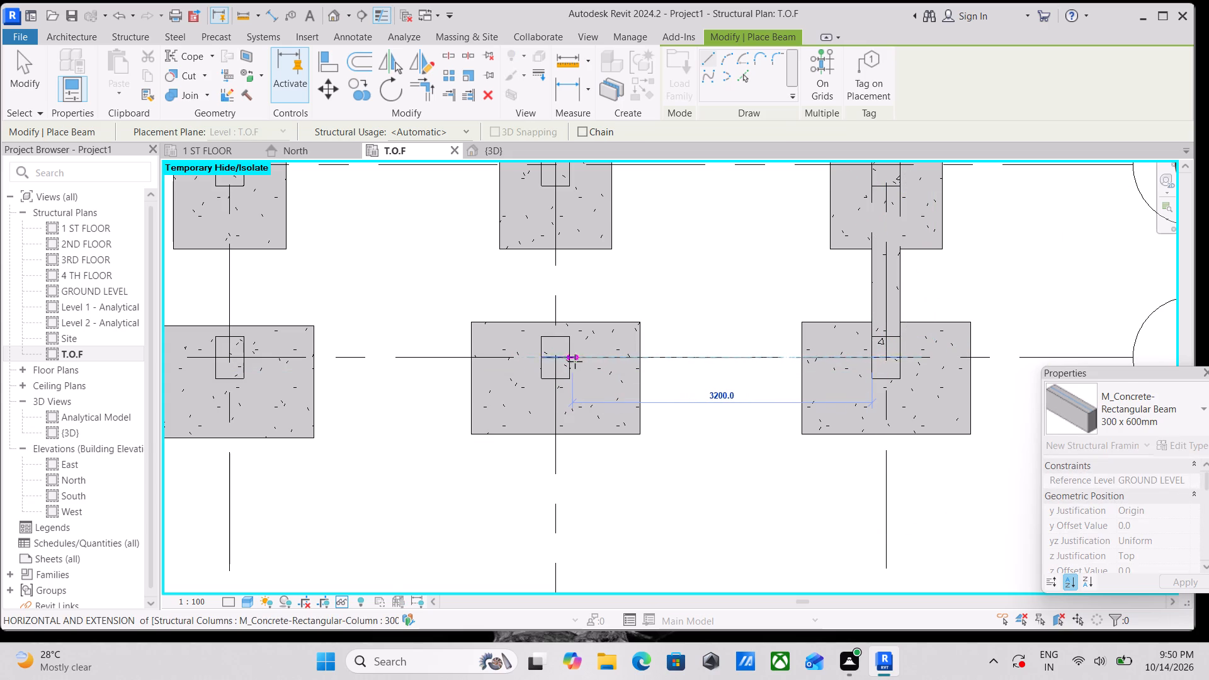
click(567, 359)
key(Escape)
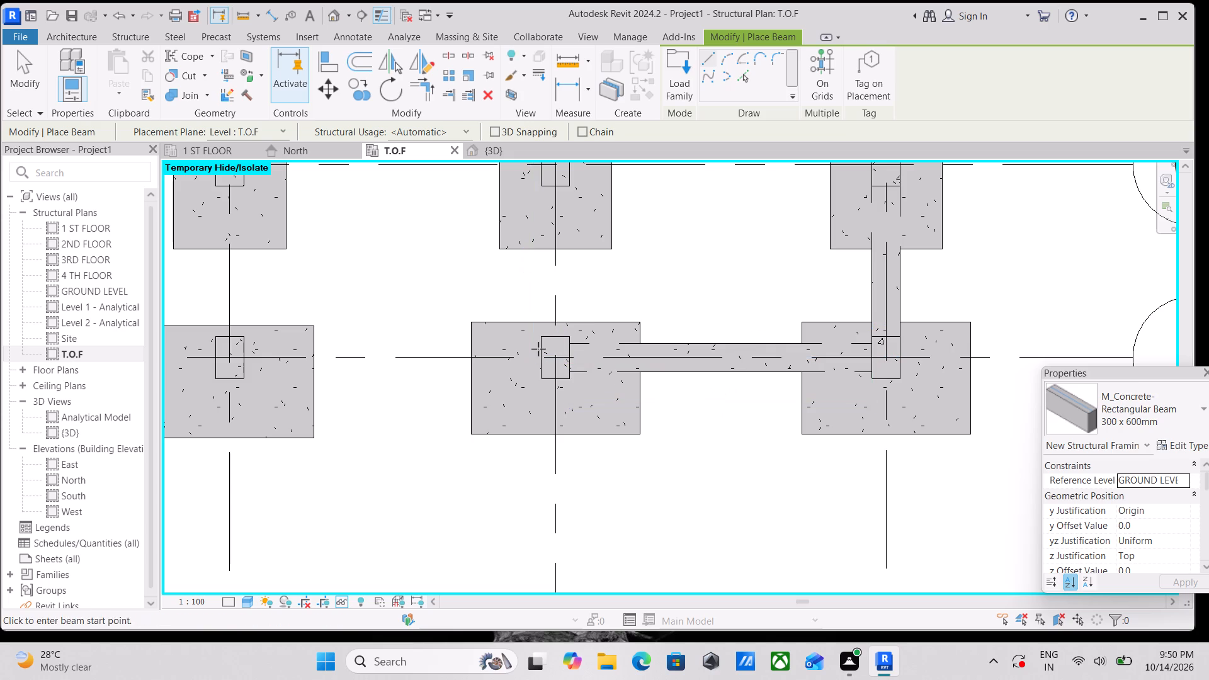
Place a 300 x 600mm concrete beam along grid D between the facing sides of the third and second columns.
click(544, 356)
middle_drag(323, 346, 659, 351)
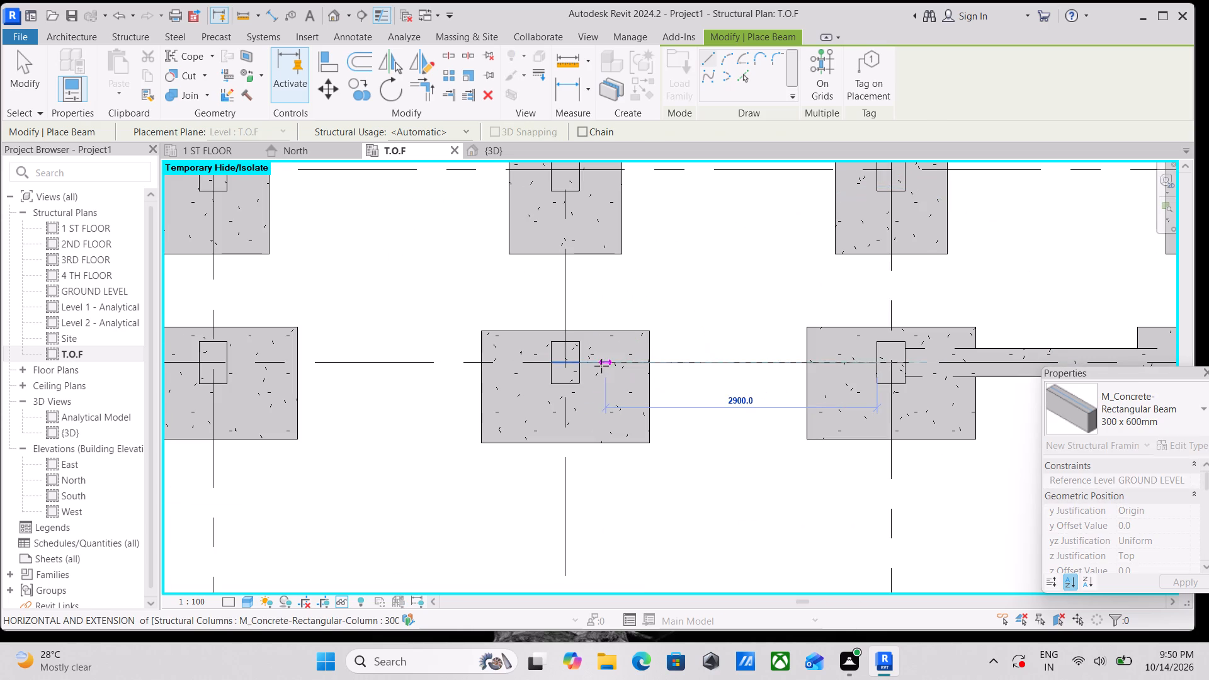
click(578, 364)
key(Escape)
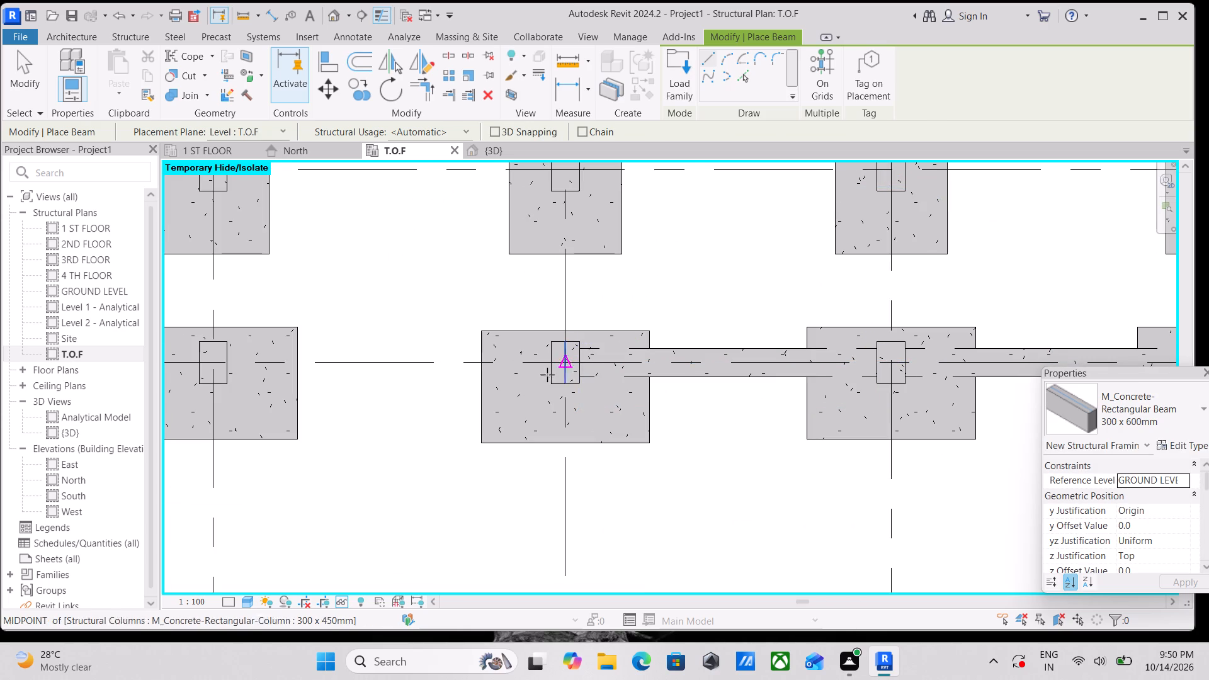
Place a 300 x 600mm concrete beam along grid D between the facing sides of the second and westernmost columns.
click(556, 363)
middle_drag(332, 361, 334, 361)
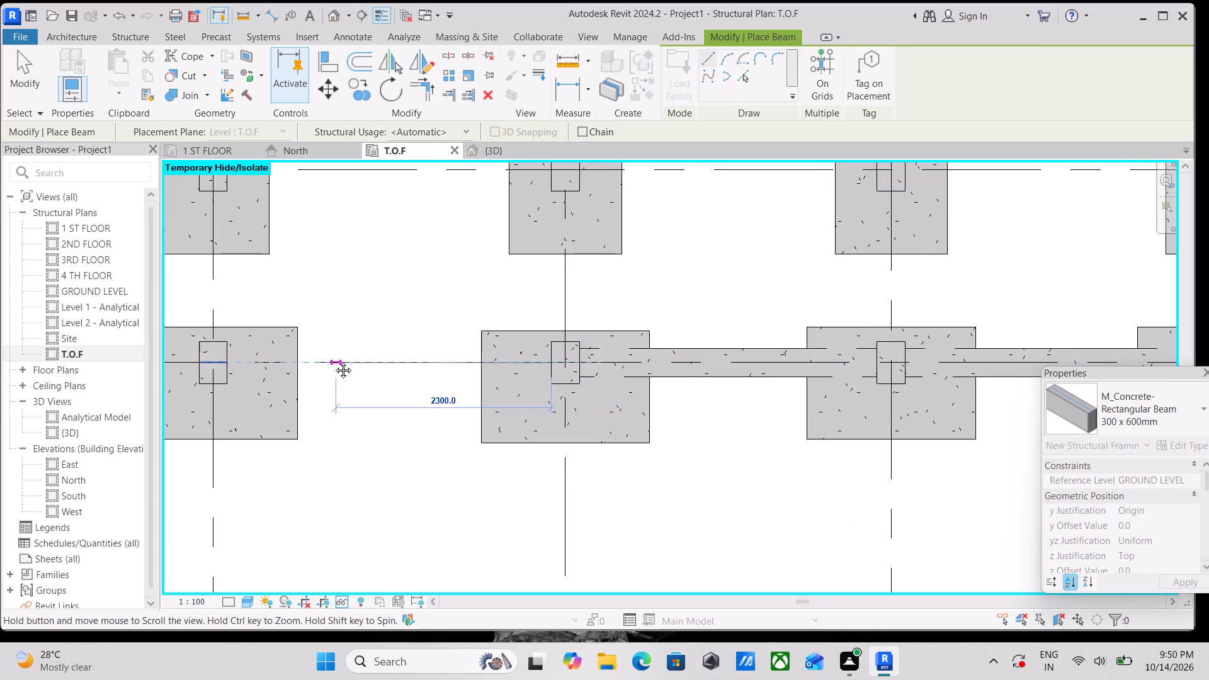
middle_drag(334, 361, 775, 377)
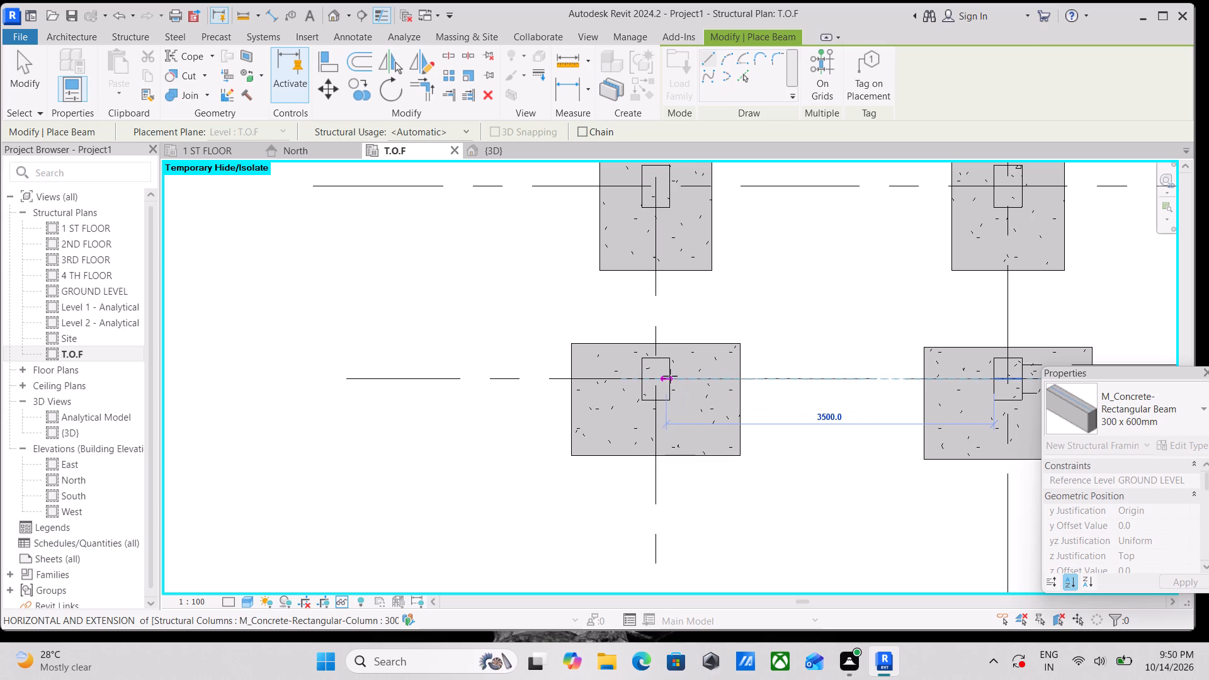
scroll(671, 379, up, 4)
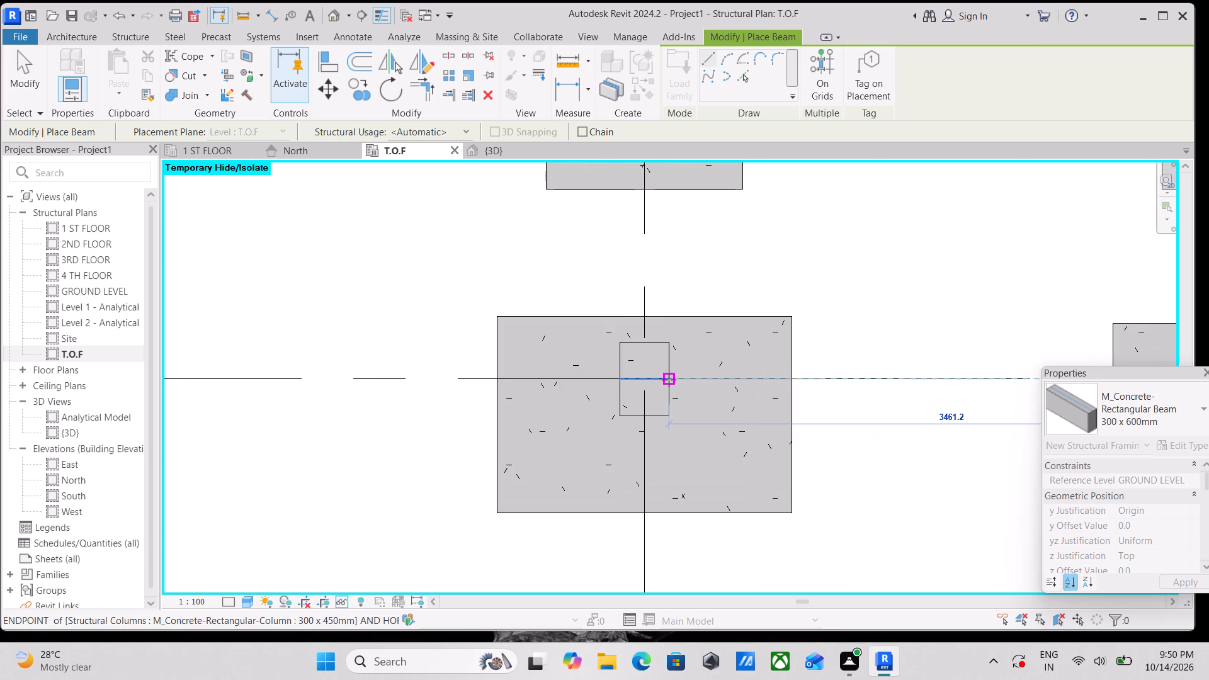
click(669, 380)
key(Escape)
Place a 300 x 600mm concrete beam along the westernmost column line, from the grid A column to the grid B column.
scroll(677, 383, down, 11)
middle_drag(722, 374, 731, 332)
scroll(732, 329, down, 7)
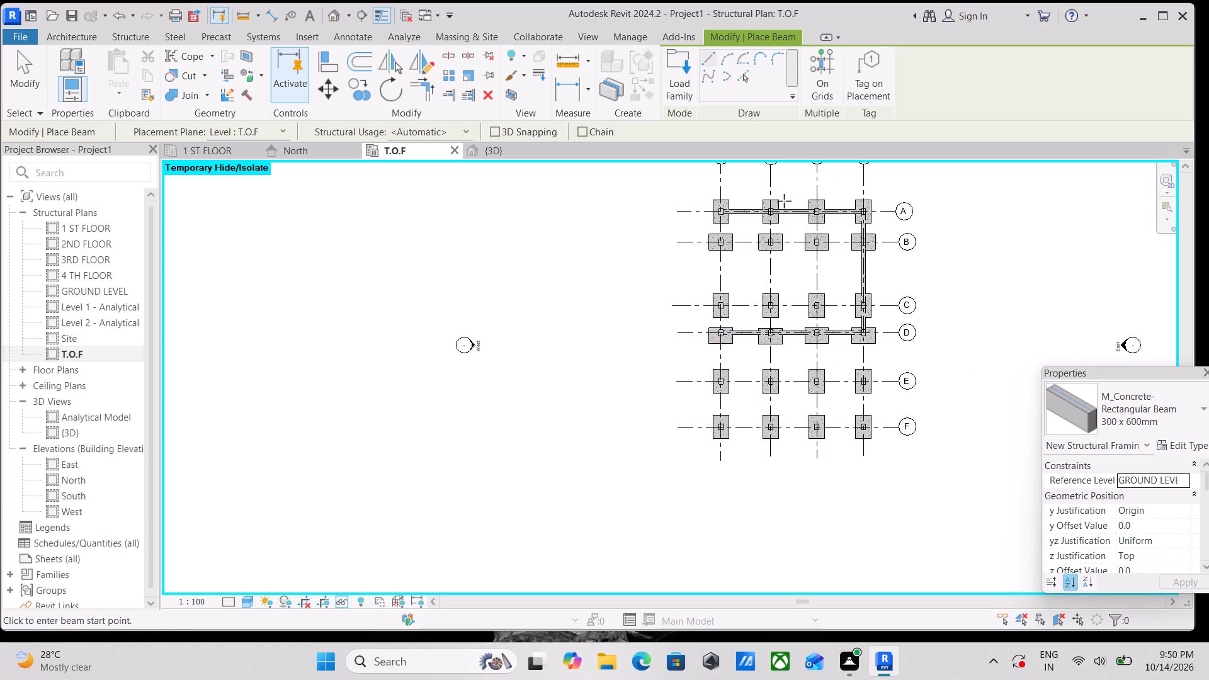
scroll(745, 231, up, 11)
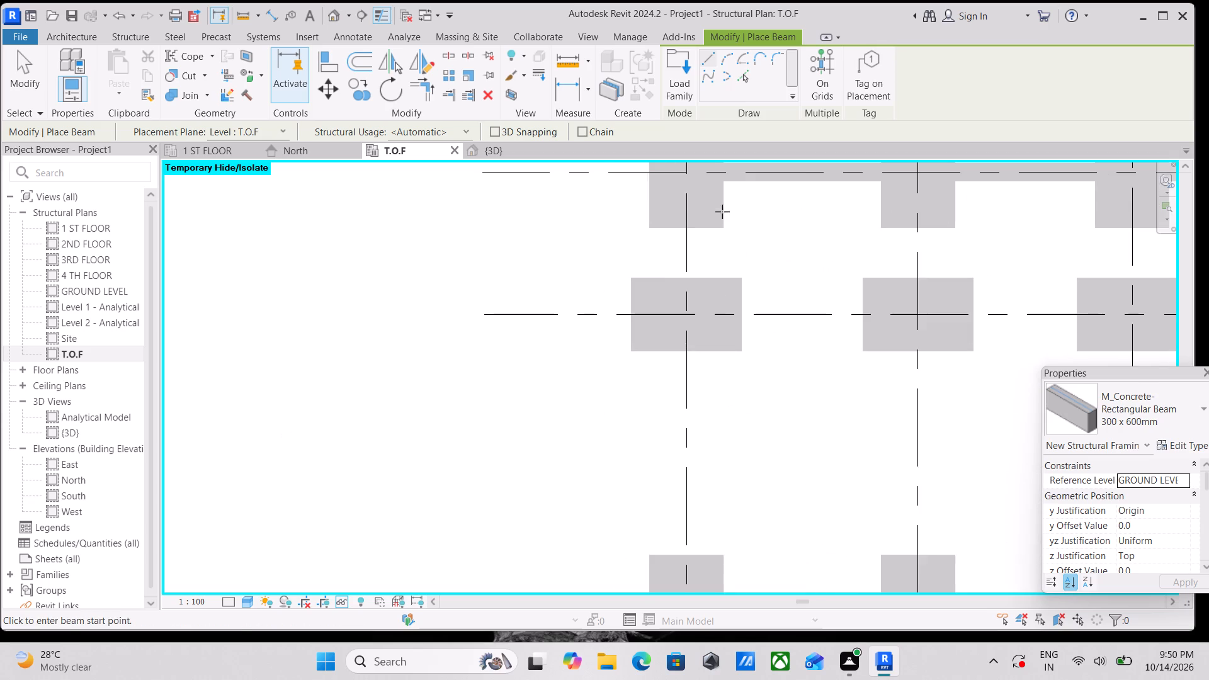
scroll(688, 187, up, 4)
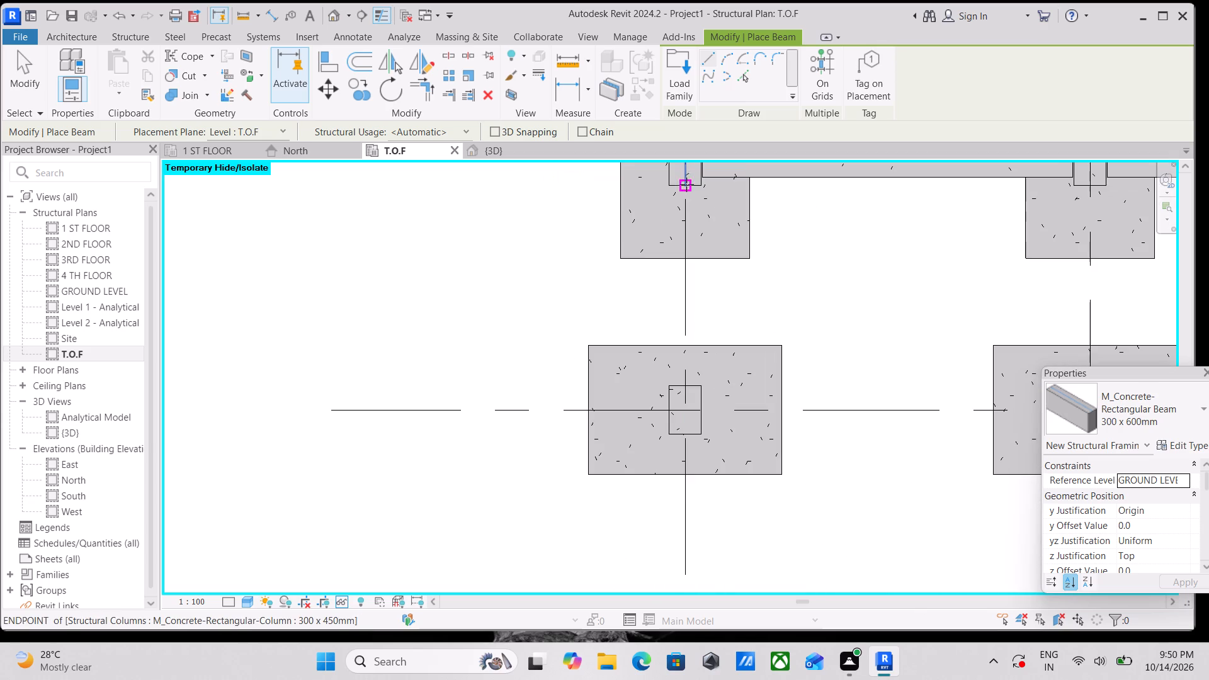
click(686, 184)
middle_drag(666, 354, 699, 270)
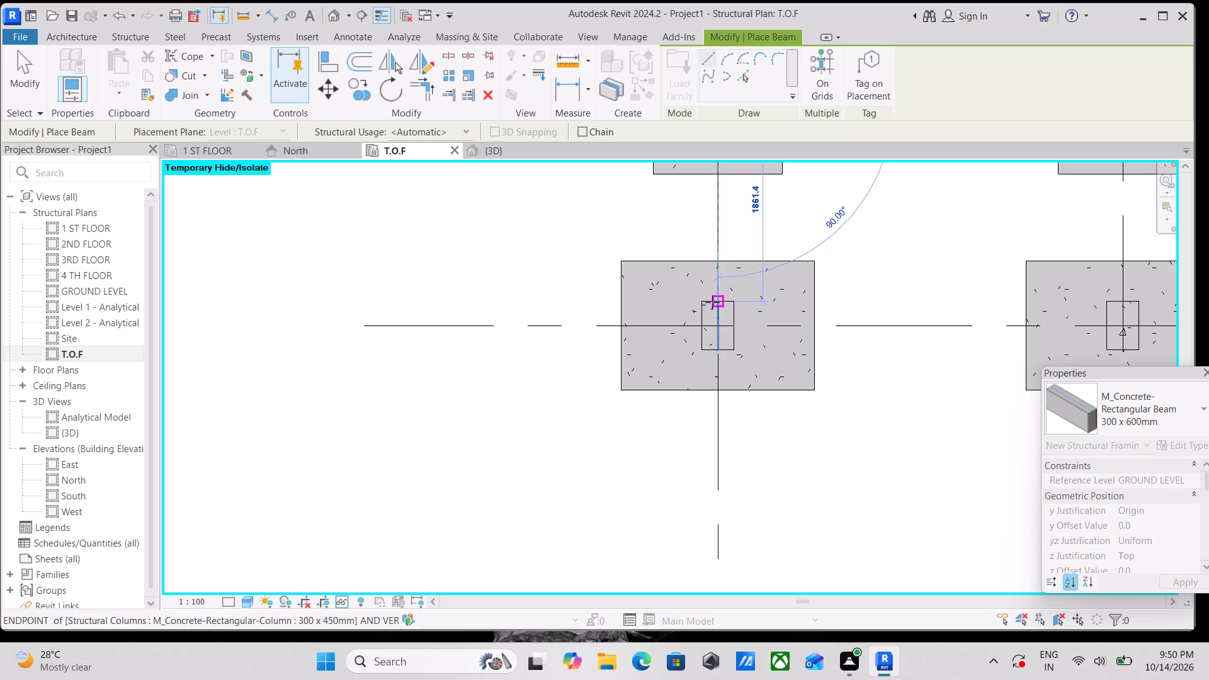
click(712, 302)
key(Escape)
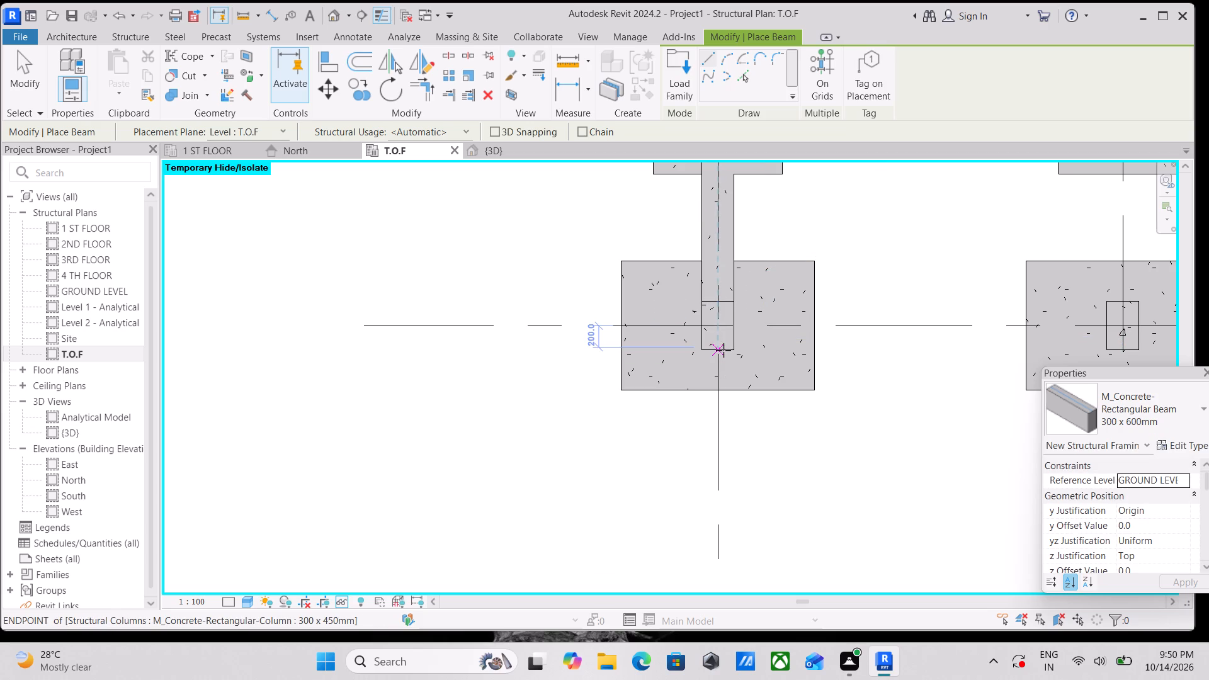
Place a 300 x 600mm concrete beam along the westernmost column line, from the grid B column to the grid C column.
click(718, 349)
middle_drag(719, 463, 748, 142)
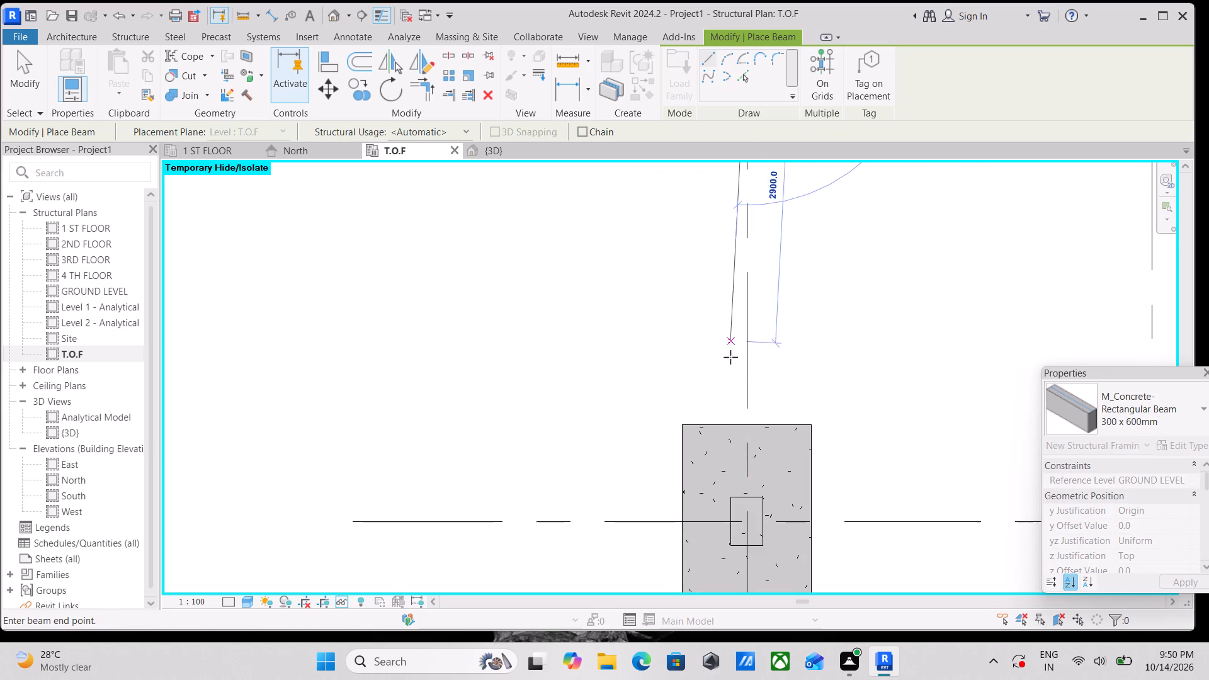
click(747, 501)
key(Escape)
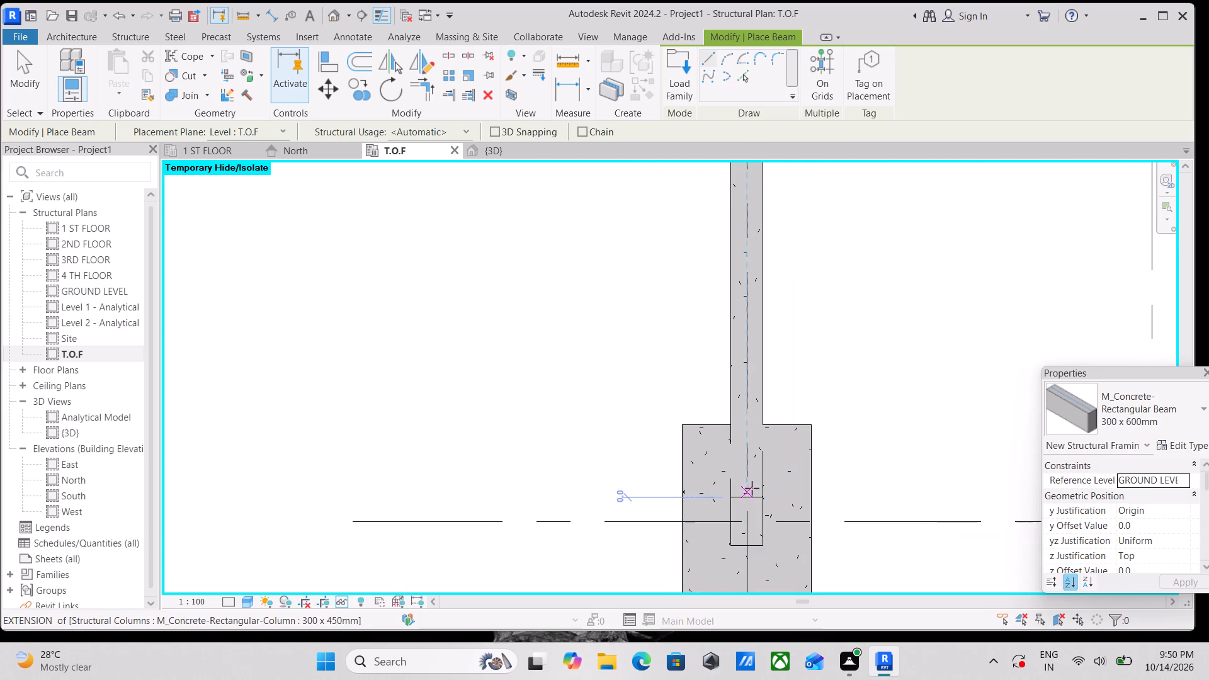
Place a 300 x 600mm concrete beam along the westernmost column line, from the grid C column to the grid D column.
scroll(755, 484, down, 3)
middle_drag(756, 481, 774, 331)
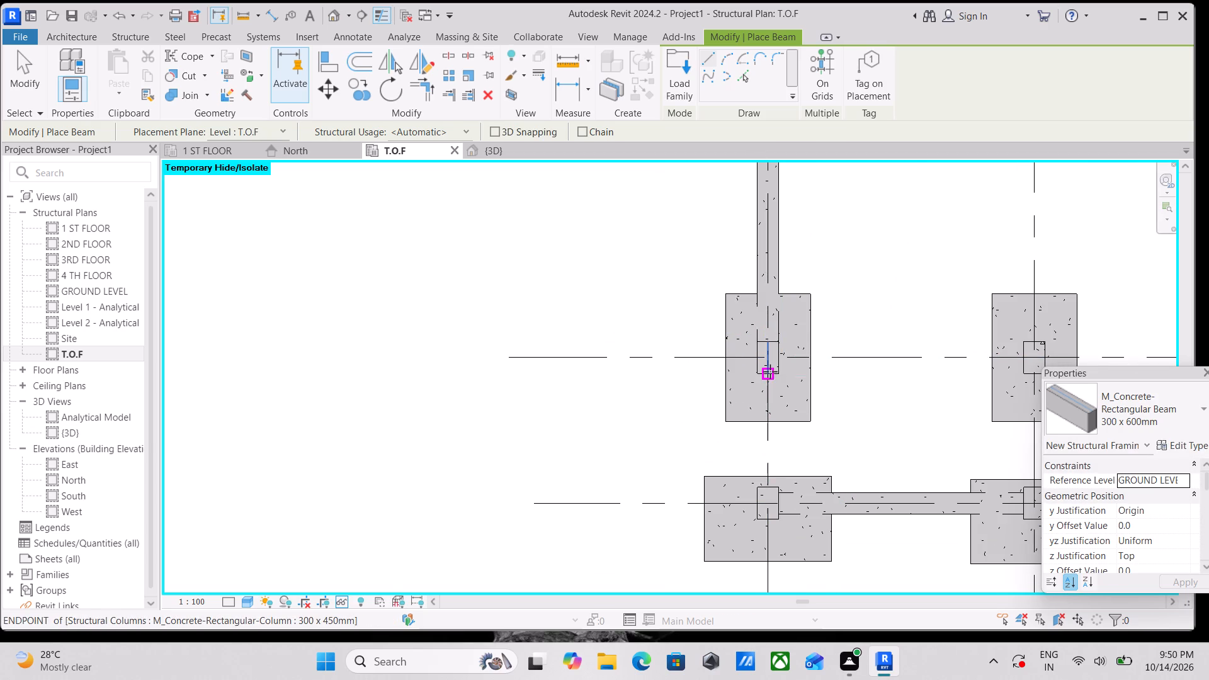
click(770, 371)
middle_drag(775, 486, 791, 409)
scroll(791, 409, up, 4)
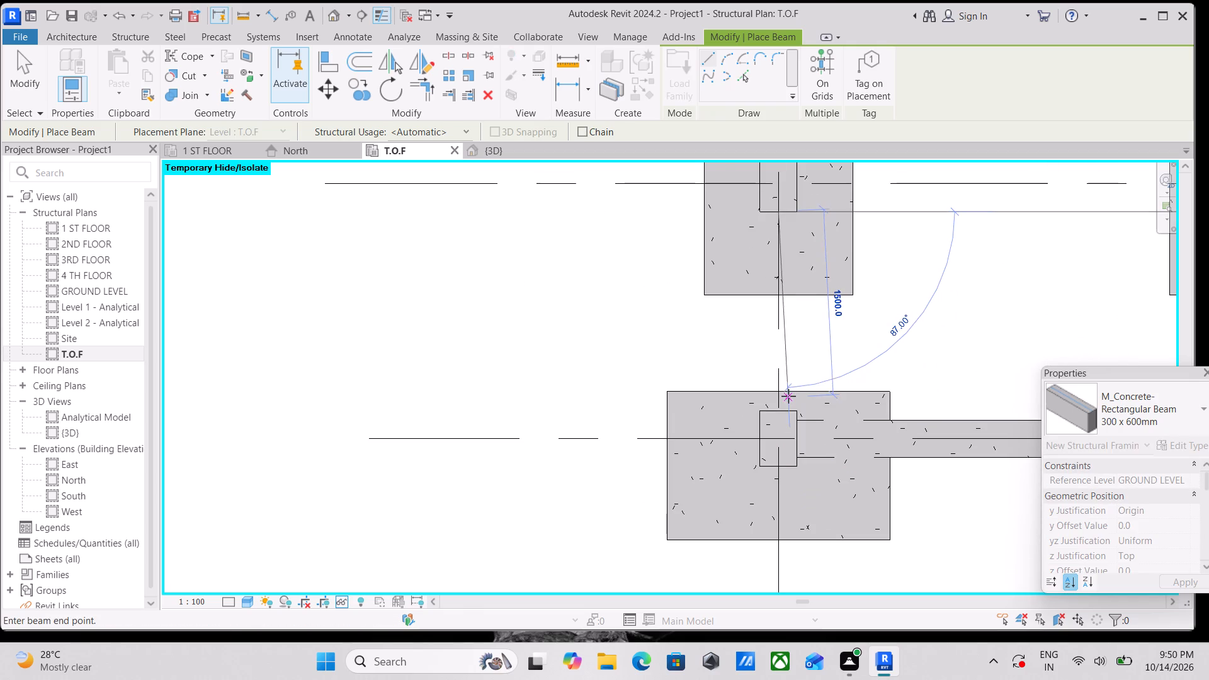
click(780, 414)
key(Escape)
Place a 300 x 600mm concrete beam along the westernmost column line, from the grid D column to the grid E column.
scroll(780, 414, down, 2)
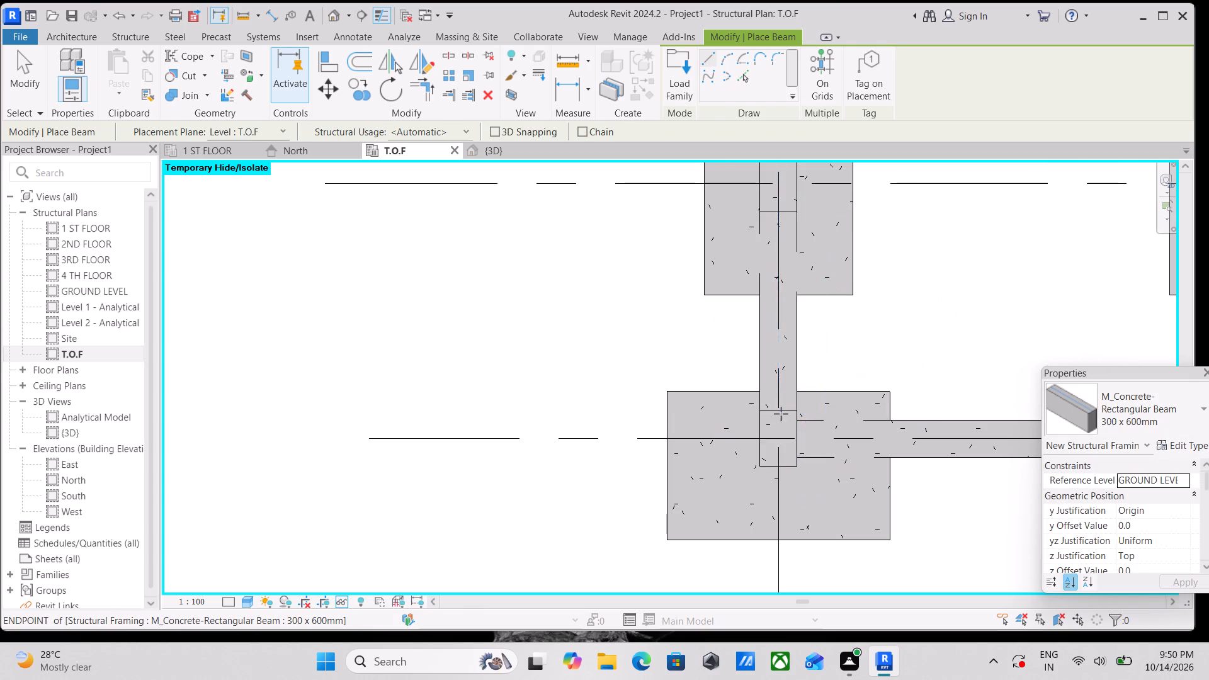
scroll(781, 414, down, 1)
middle_drag(781, 414, 809, 169)
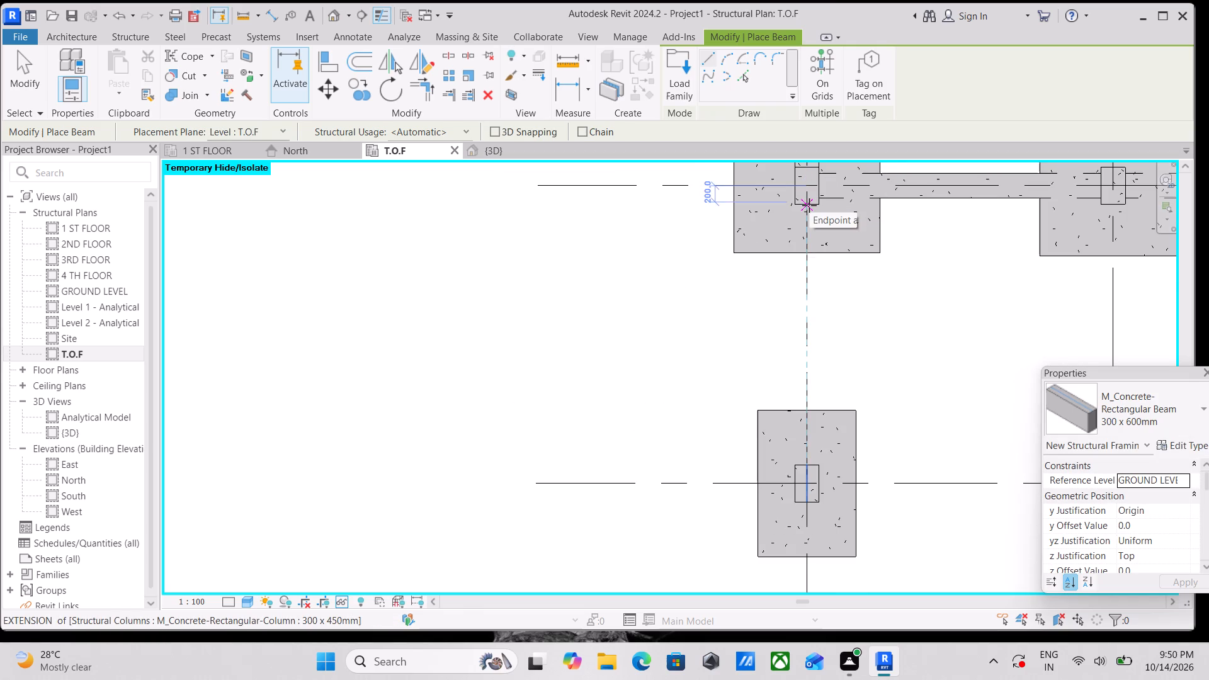
scroll(809, 205, up, 3)
click(803, 201)
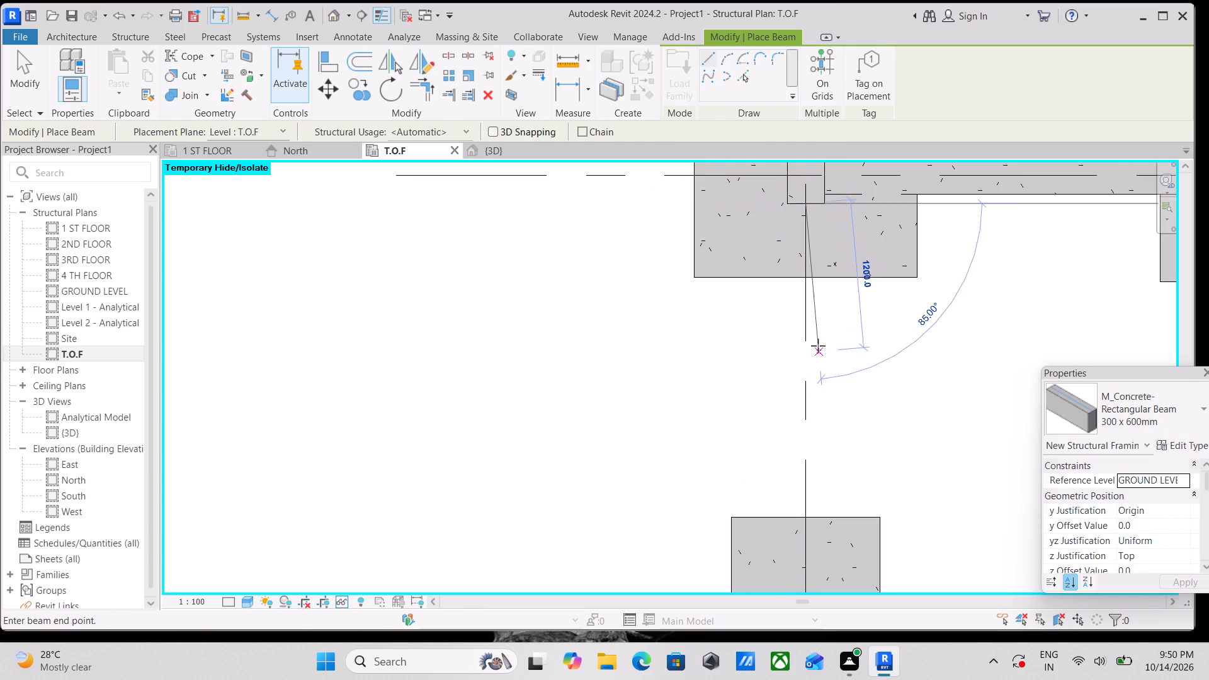
middle_drag(818, 346, 810, 169)
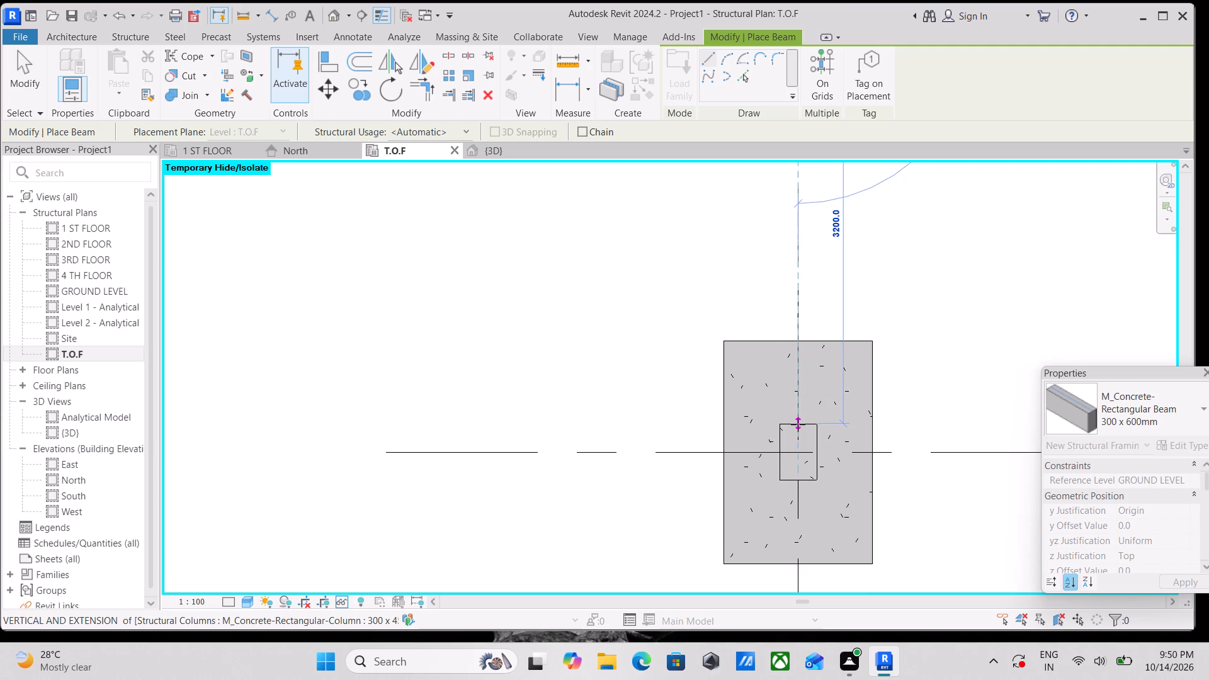
click(798, 424)
key(Escape)
Place a 300 x 600mm concrete beam along the westernmost column line, from the grid E column to the grid F column.
scroll(798, 418, down, 3)
middle_drag(799, 419, 824, 232)
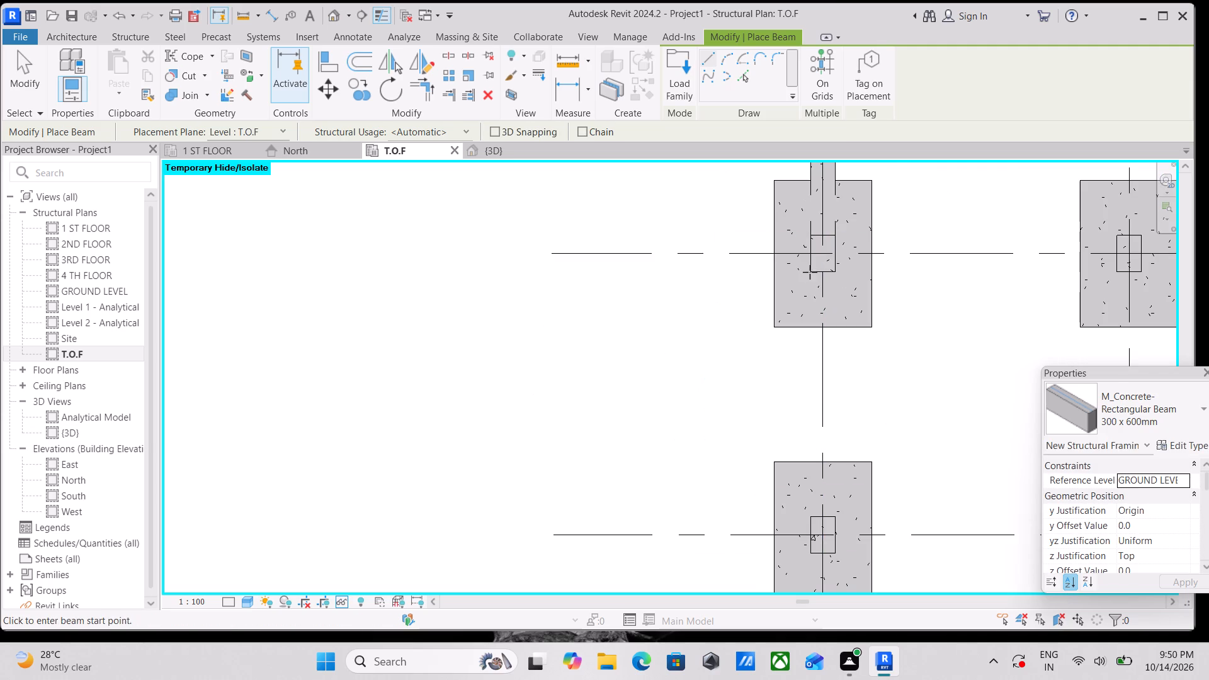
click(819, 271)
scroll(832, 390, down, 1)
middle_drag(834, 383, 844, 259)
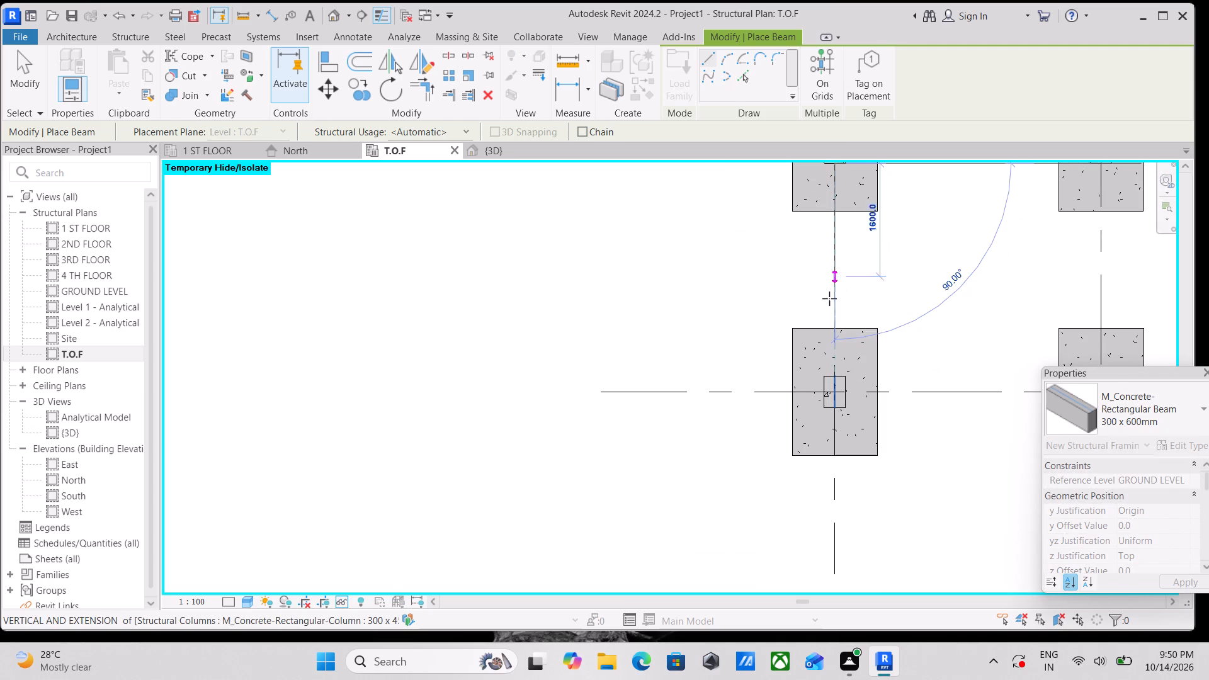
click(831, 378)
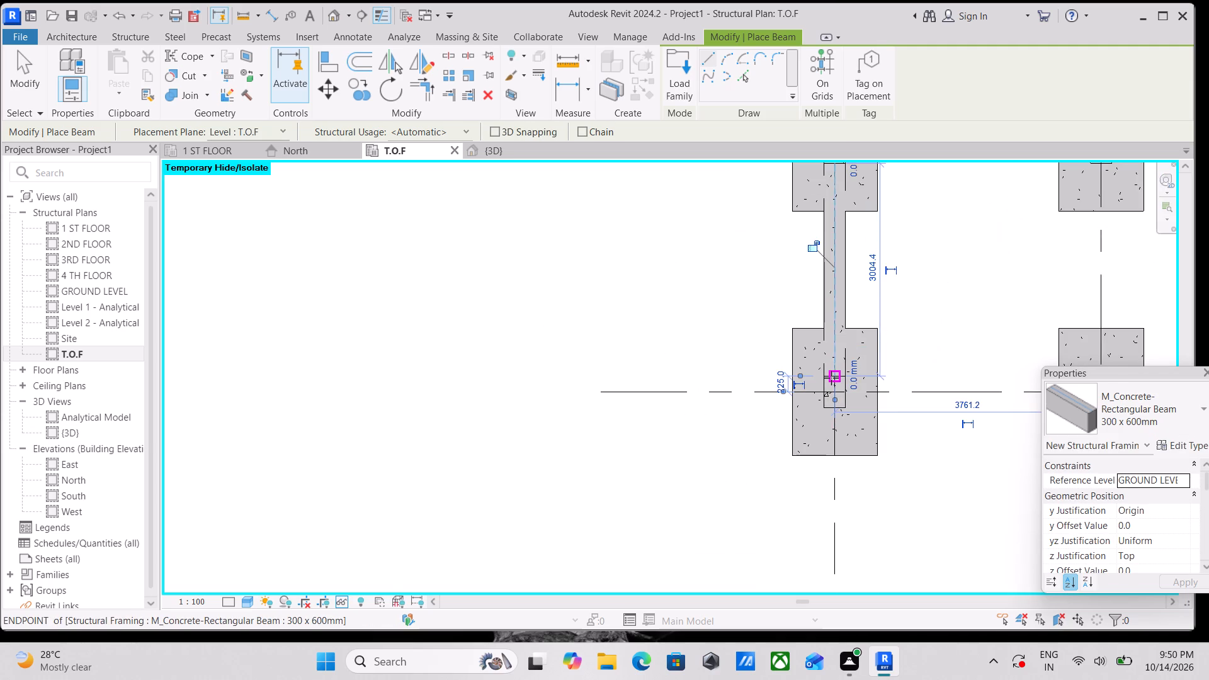
key(Escape)
Place a 300 x 600mm concrete beam along grid F between the facing sides of the westernmost and second columns.
scroll(854, 336, down, 3)
middle_drag(856, 326, 871, 130)
scroll(893, 228, down, 3)
scroll(902, 188, up, 2)
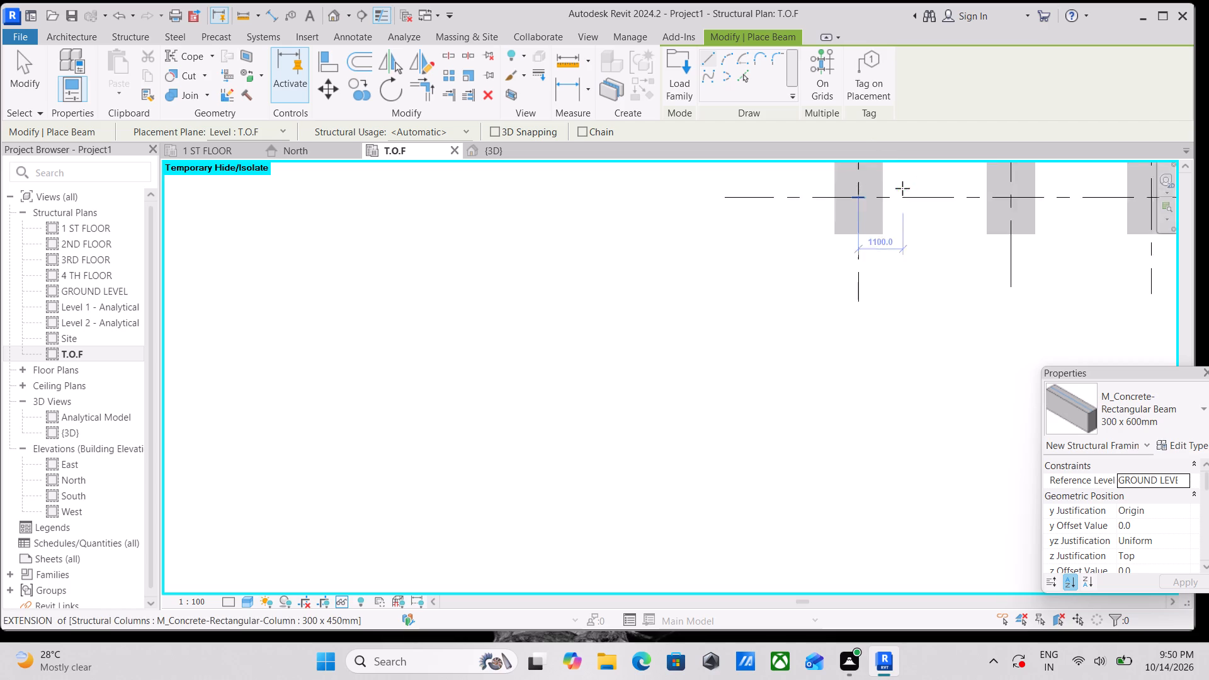
scroll(902, 188, up, 1)
middle_drag(898, 188, 834, 220)
scroll(775, 238, up, 7)
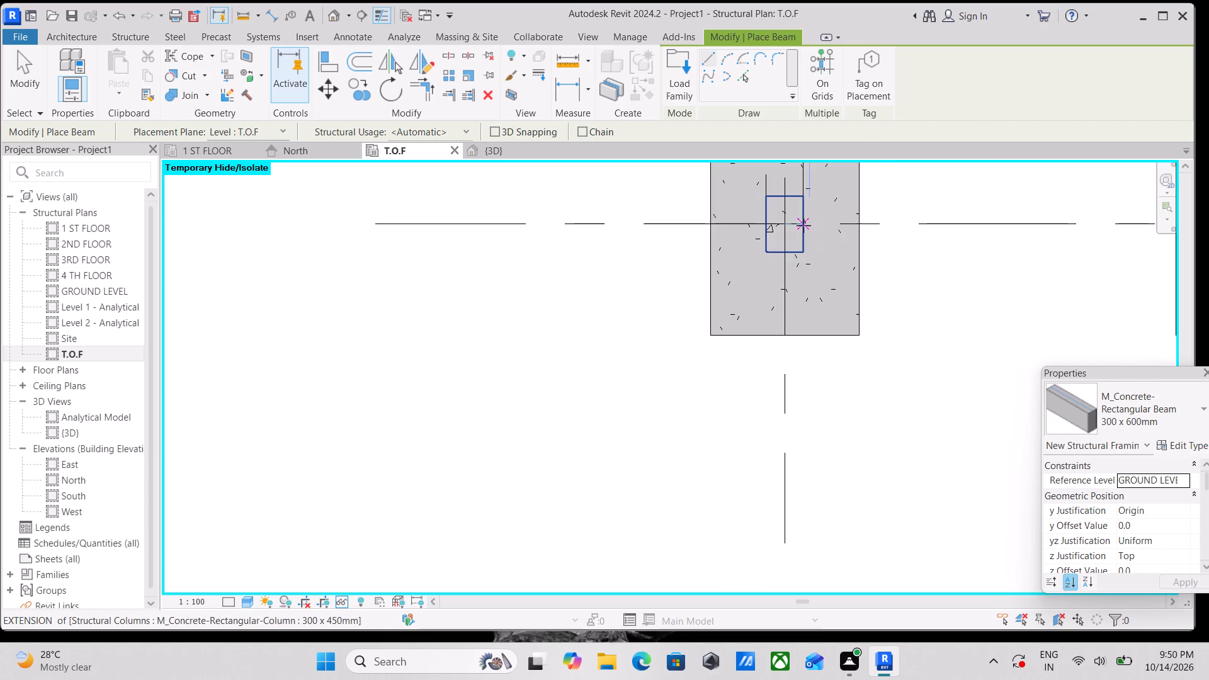
click(802, 230)
middle_drag(1069, 237, 933, 225)
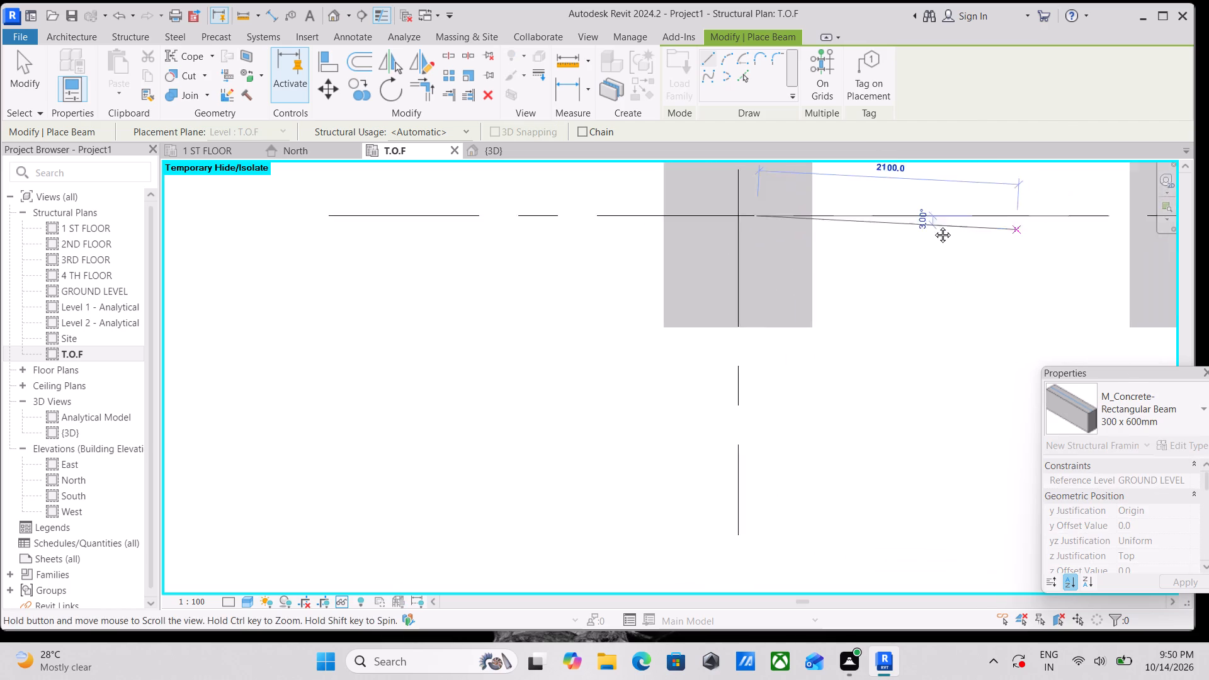
middle_drag(933, 225, 611, 220)
click(777, 205)
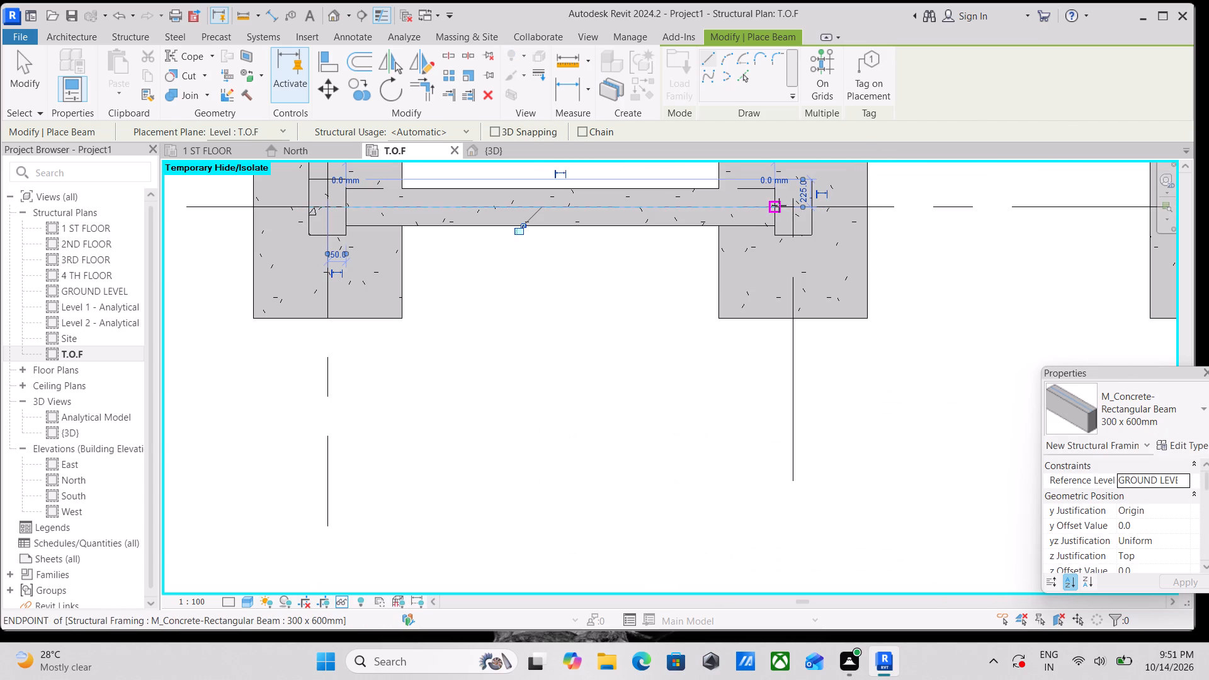
Place a 300 x 600mm concrete beam along grid F between the facing sides of the grid 2 and grid 3 columns.
key(Escape)
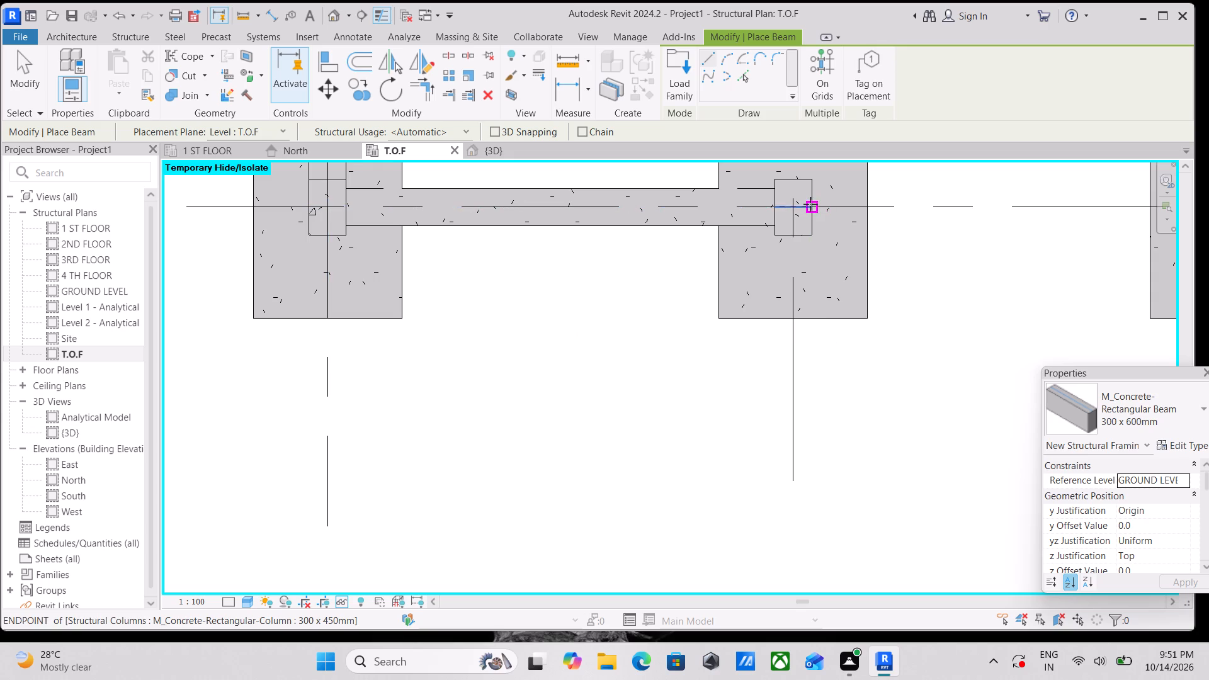
click(810, 204)
scroll(1046, 210, down, 1)
middle_drag(1046, 210, 732, 202)
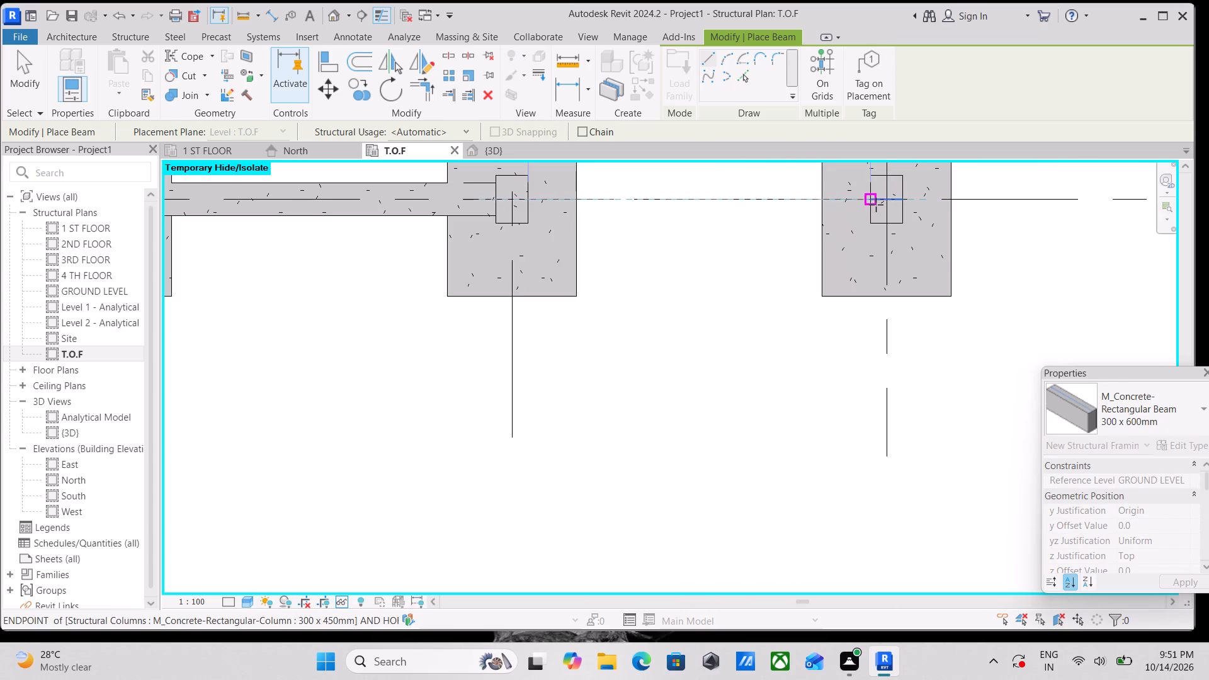
click(875, 205)
key(Escape)
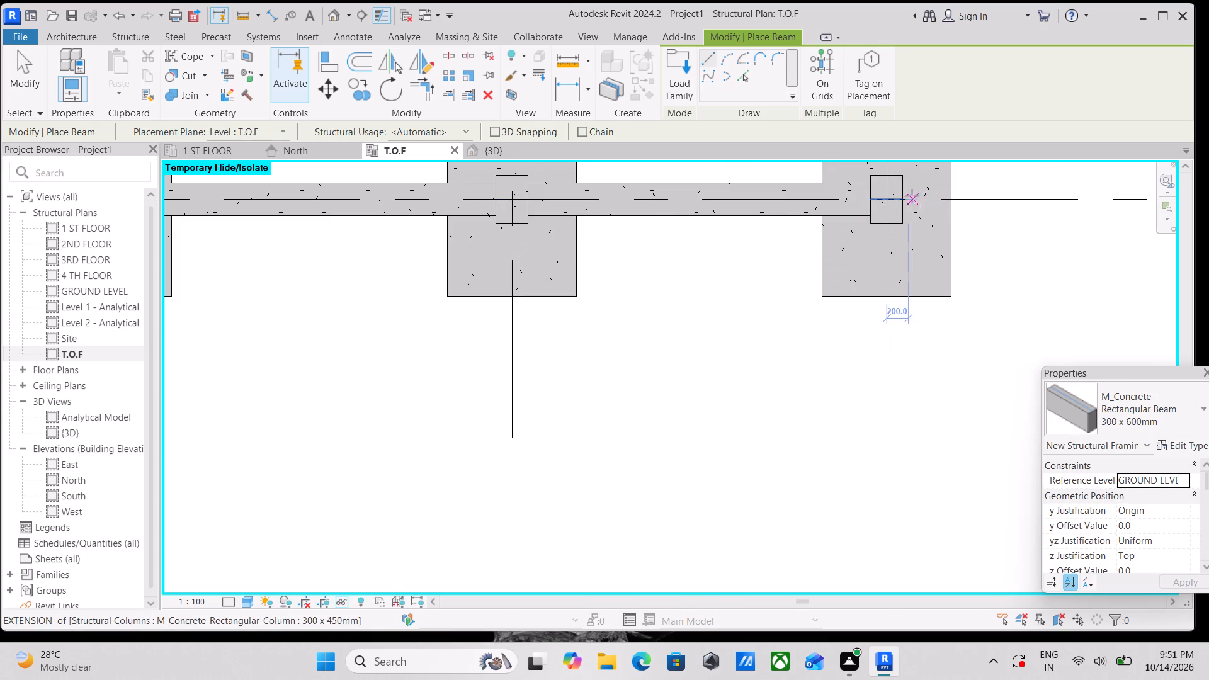
Place a 300 x 600mm concrete beam along grid F from the grid 3 column to the grid 4 column.
click(903, 200)
middle_drag(1020, 205, 615, 211)
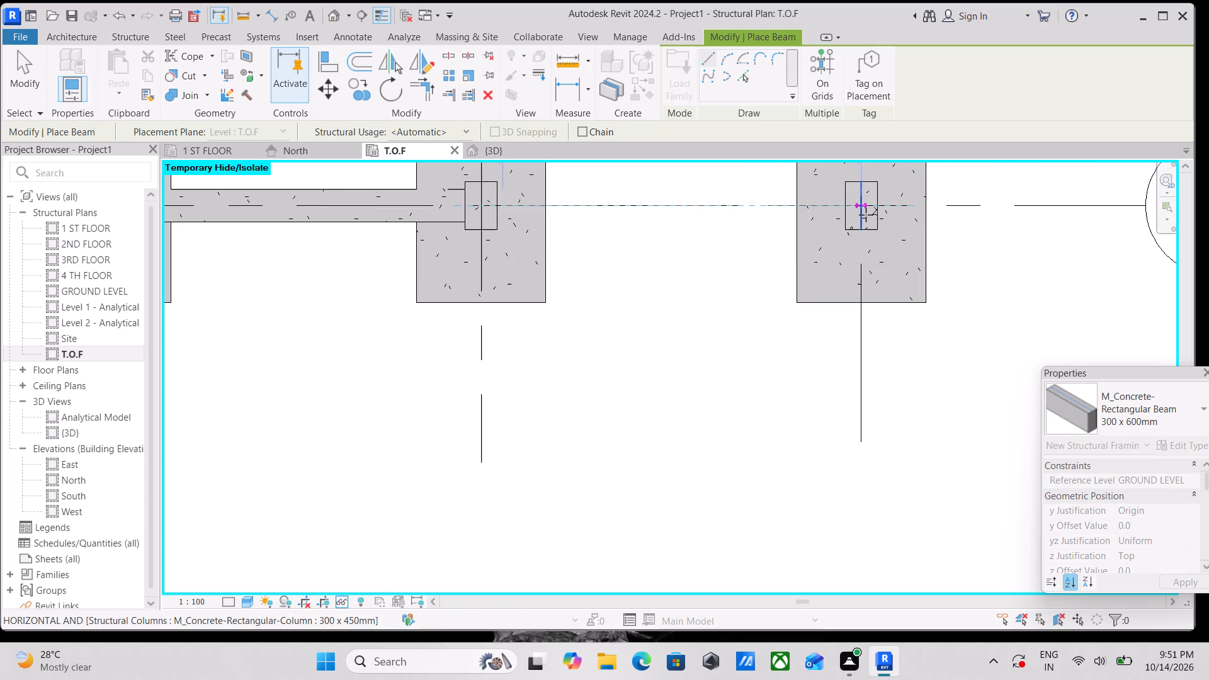
click(848, 210)
key(Escape)
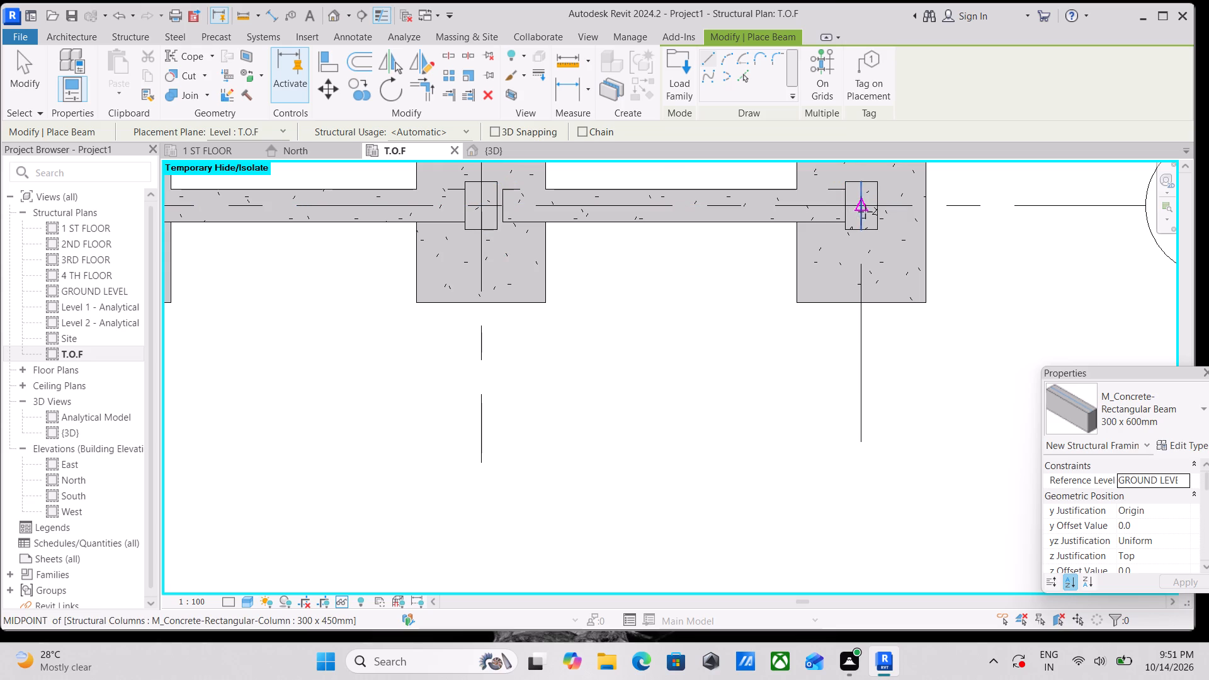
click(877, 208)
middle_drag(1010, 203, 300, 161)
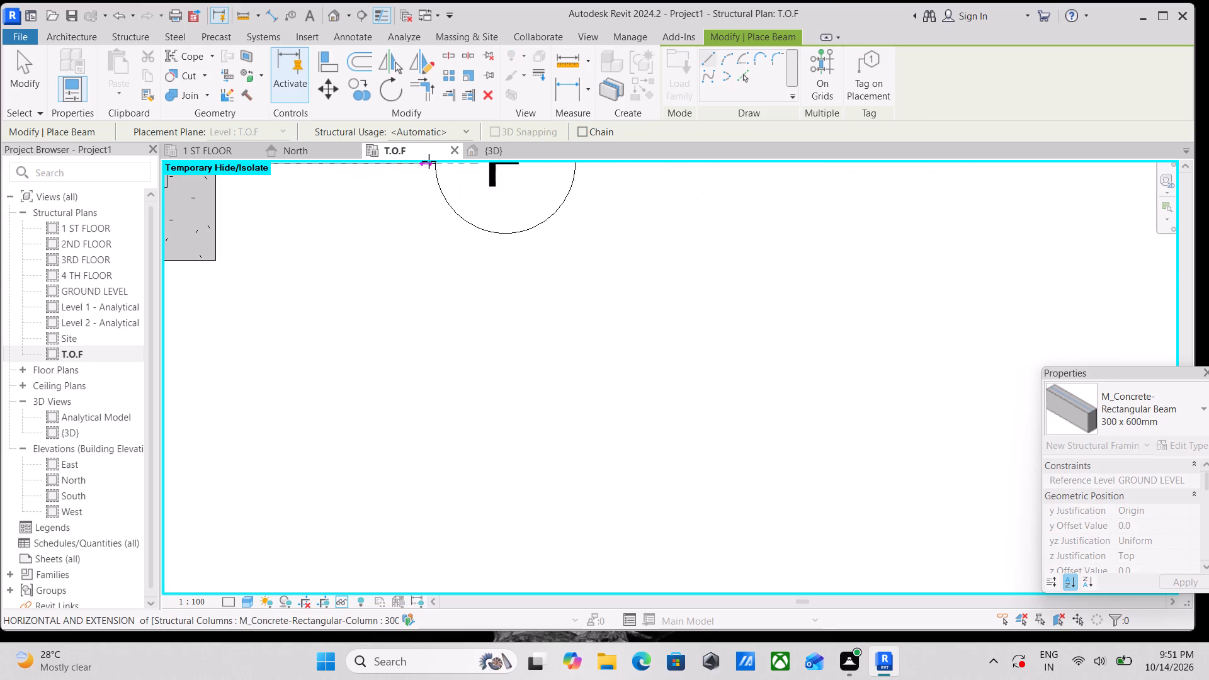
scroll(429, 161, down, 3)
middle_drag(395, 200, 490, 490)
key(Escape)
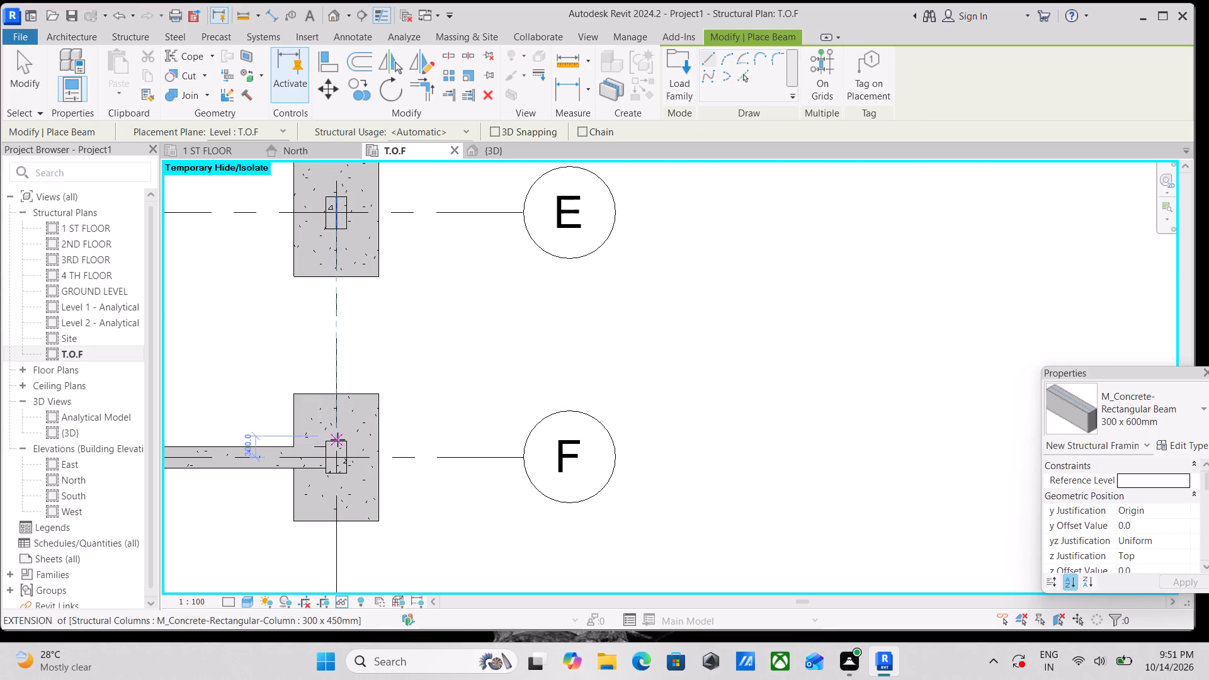
Place a 300 x 600mm concrete beam along grid 4, from the grid F column to the grid E column.
click(337, 443)
middle_drag(396, 314, 397, 402)
click(339, 315)
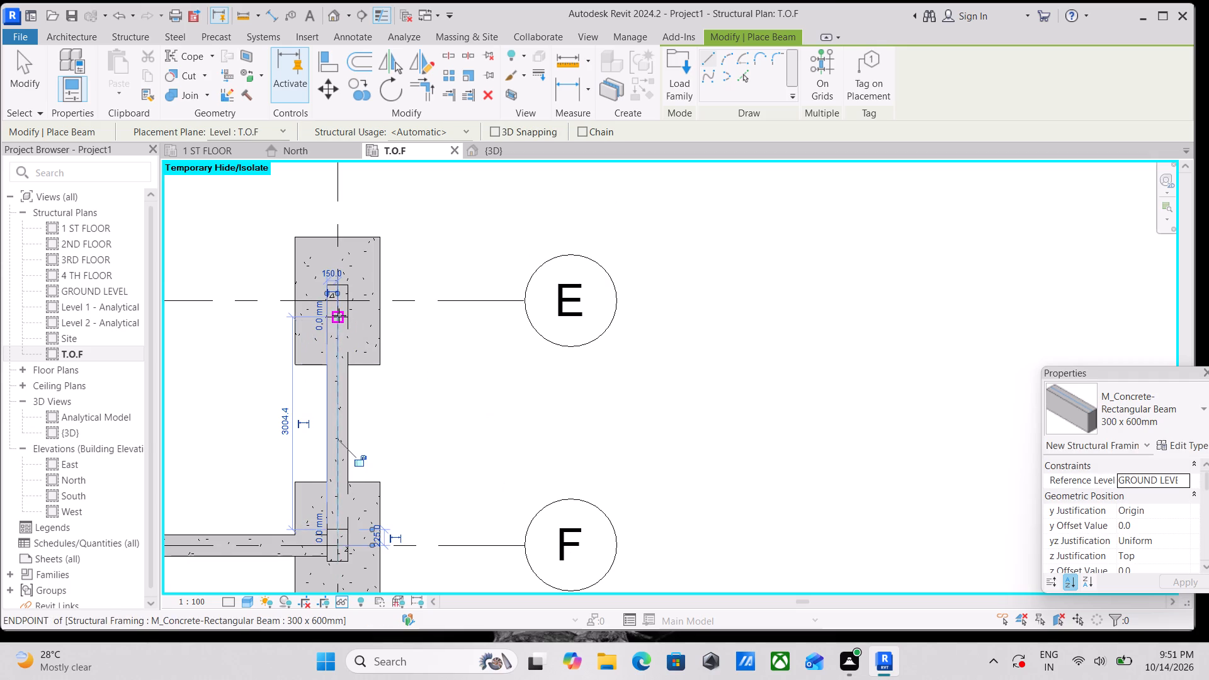
key(Escape)
Place a 300 x 600mm concrete beam along grid 4, from the grid E column to the grid D column.
scroll(351, 310, down, 2)
middle_drag(352, 310, 460, 360)
scroll(455, 323, down, 1)
middle_drag(464, 327, 479, 375)
scroll(466, 376, up, 1)
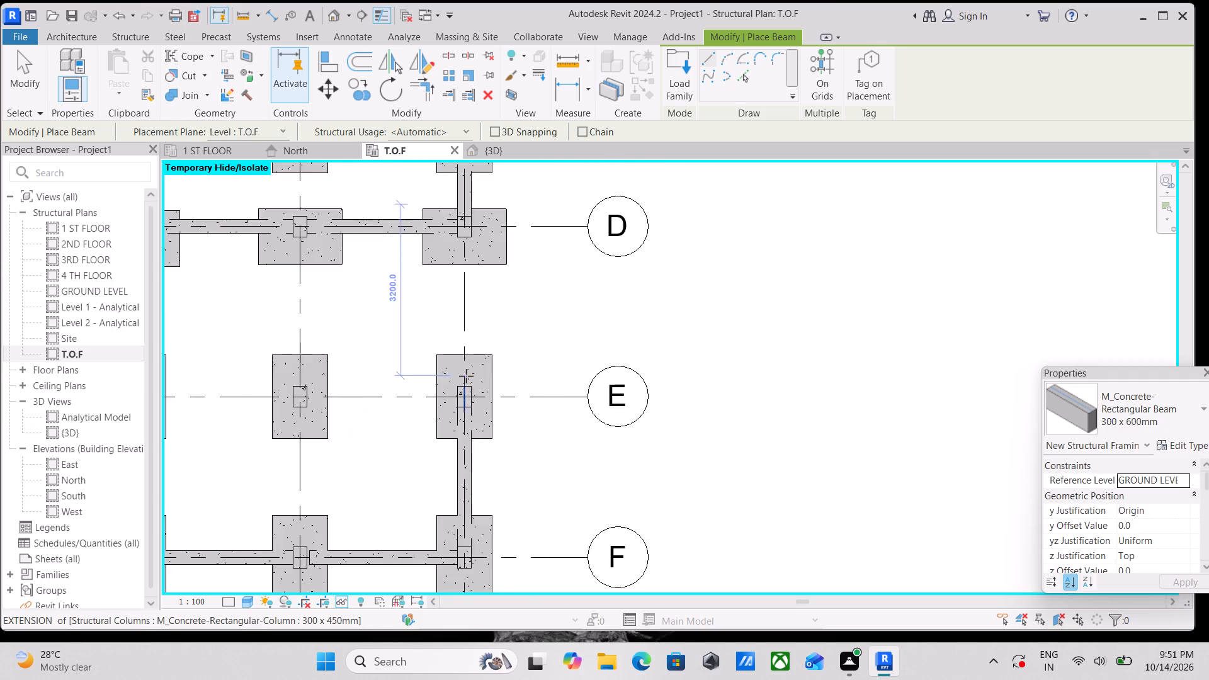
scroll(466, 376, up, 7)
click(461, 406)
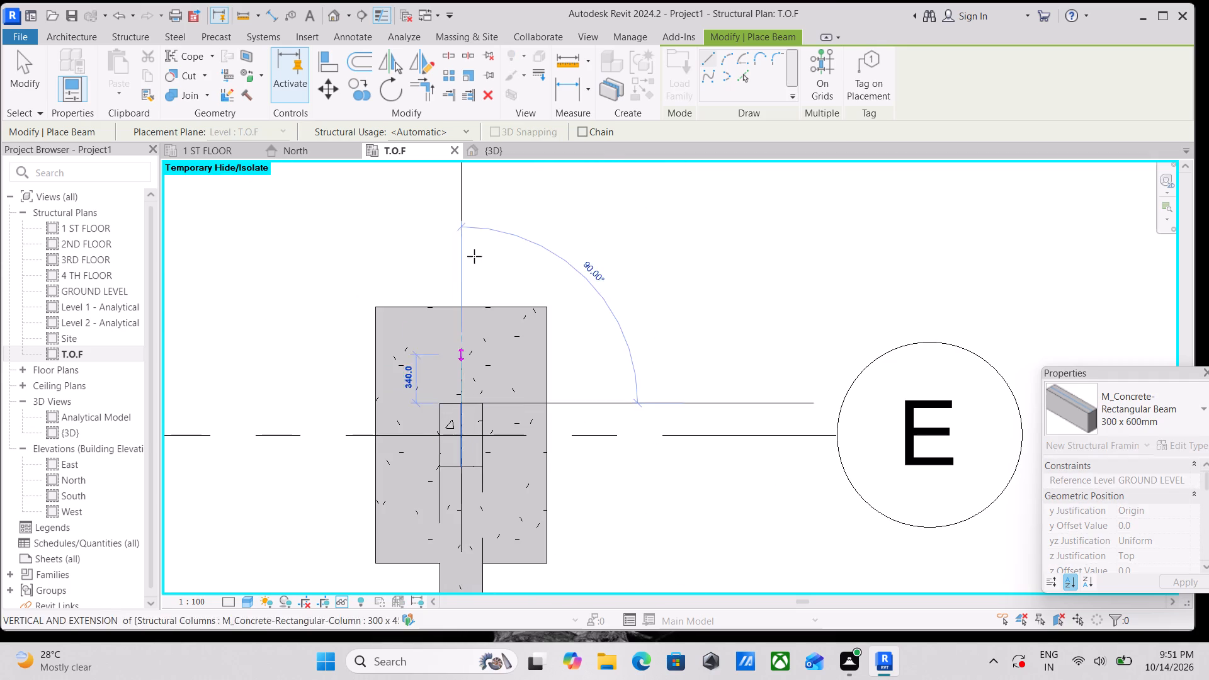
middle_drag(481, 218, 457, 610)
scroll(435, 369, down, 1)
middle_drag(434, 371, 435, 410)
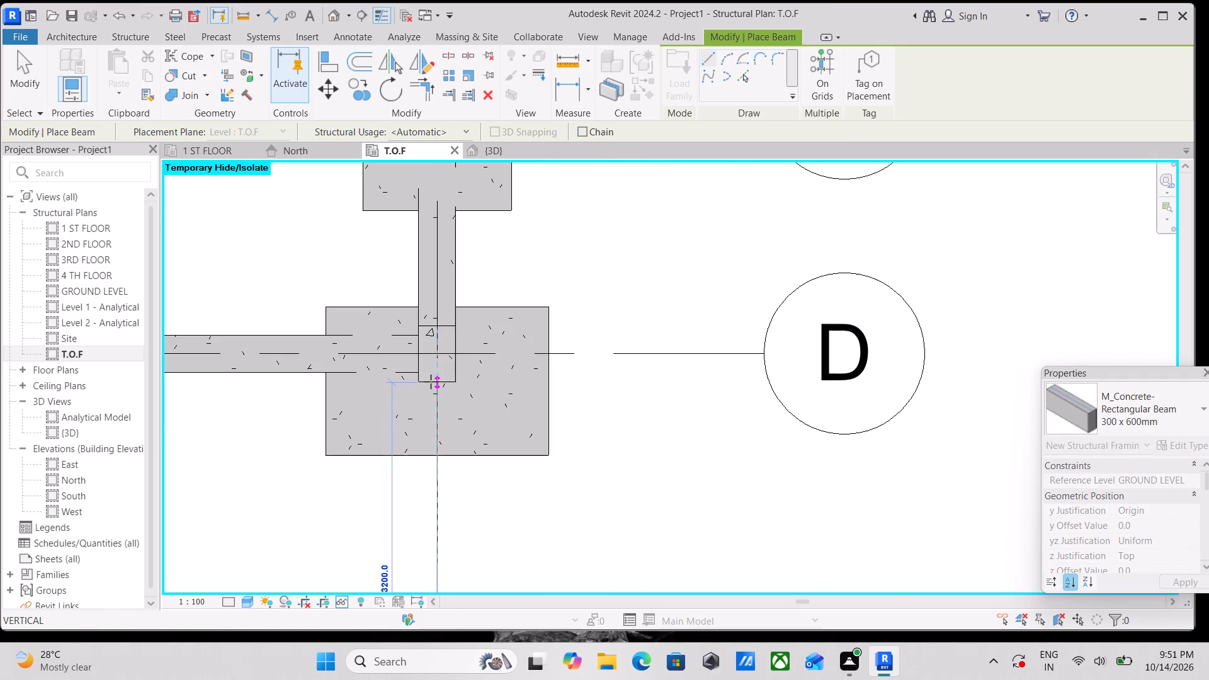
click(433, 382)
scroll(433, 382, down, 6)
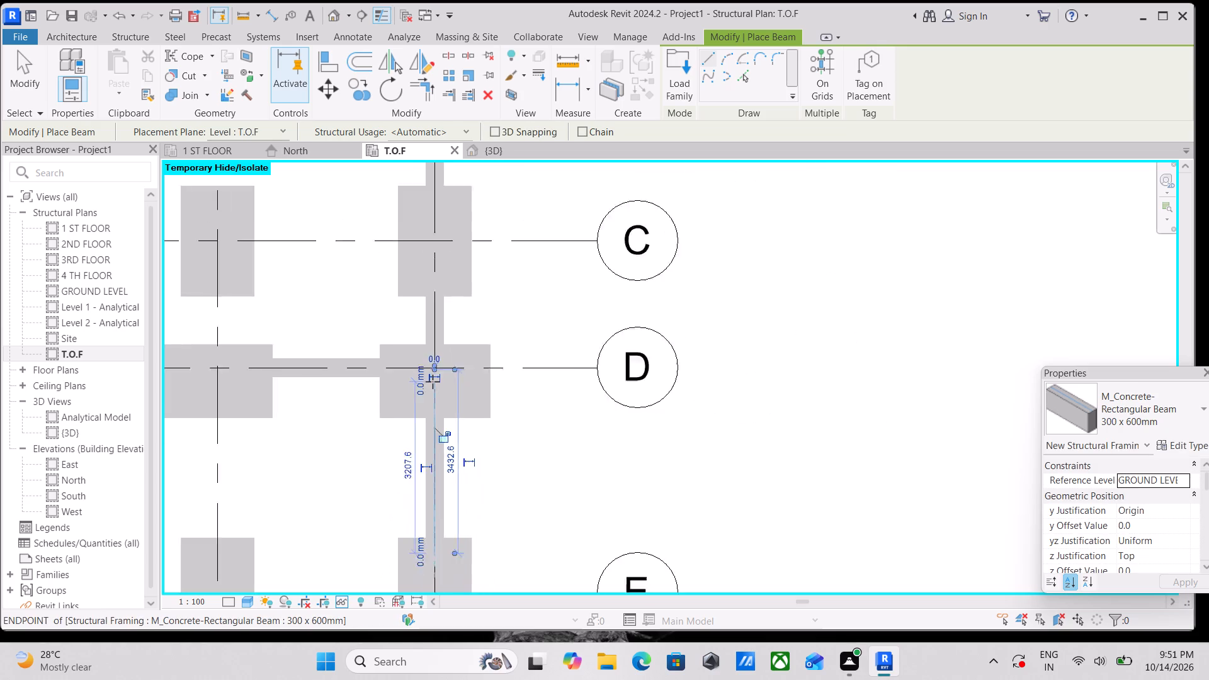
scroll(433, 382, down, 1)
key(Escape)
Examine the beam layout along grid 4 between grids D and A and across the whole plan.
scroll(434, 380, down, 4)
scroll(489, 294, down, 4)
middle_drag(489, 293, 497, 382)
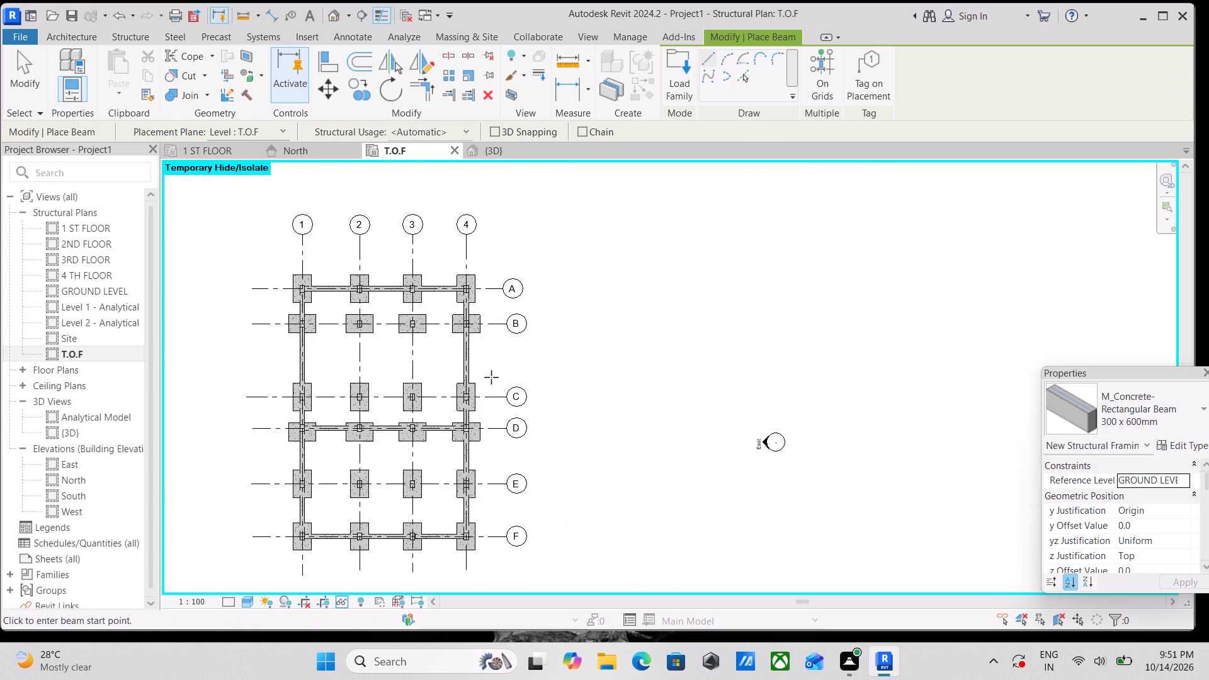
scroll(476, 377, up, 4)
scroll(440, 429, up, 4)
scroll(489, 448, up, 4)
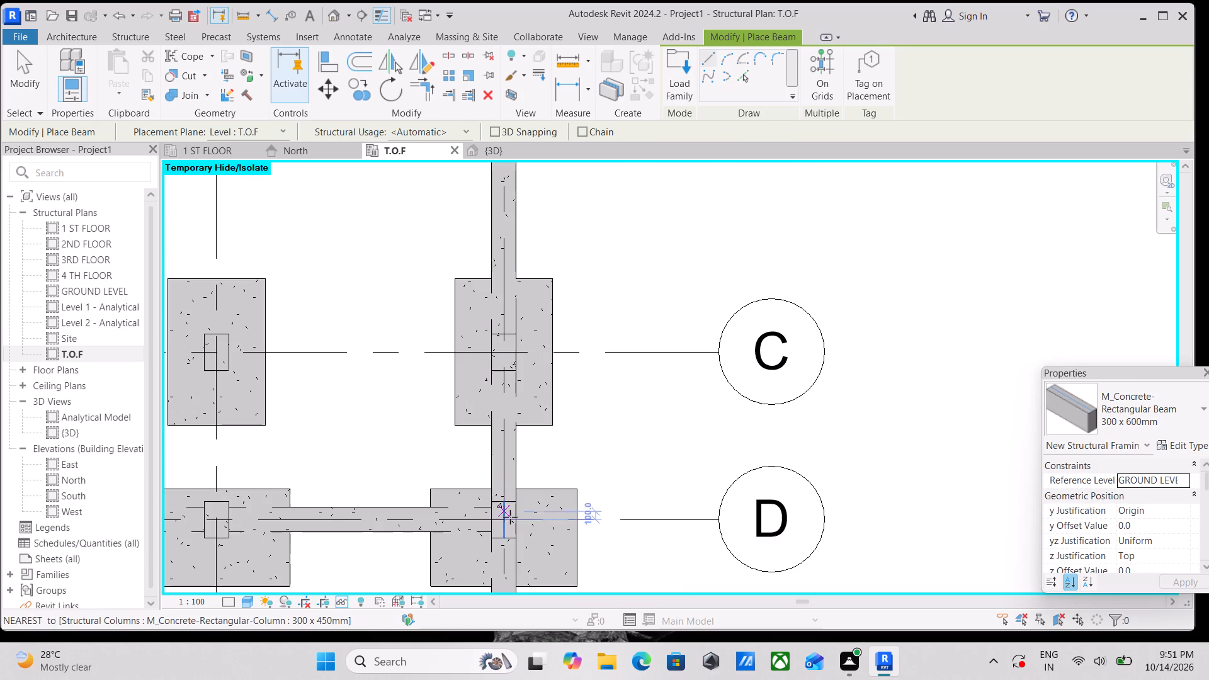
scroll(574, 334, down, 3)
middle_drag(581, 342, 601, 461)
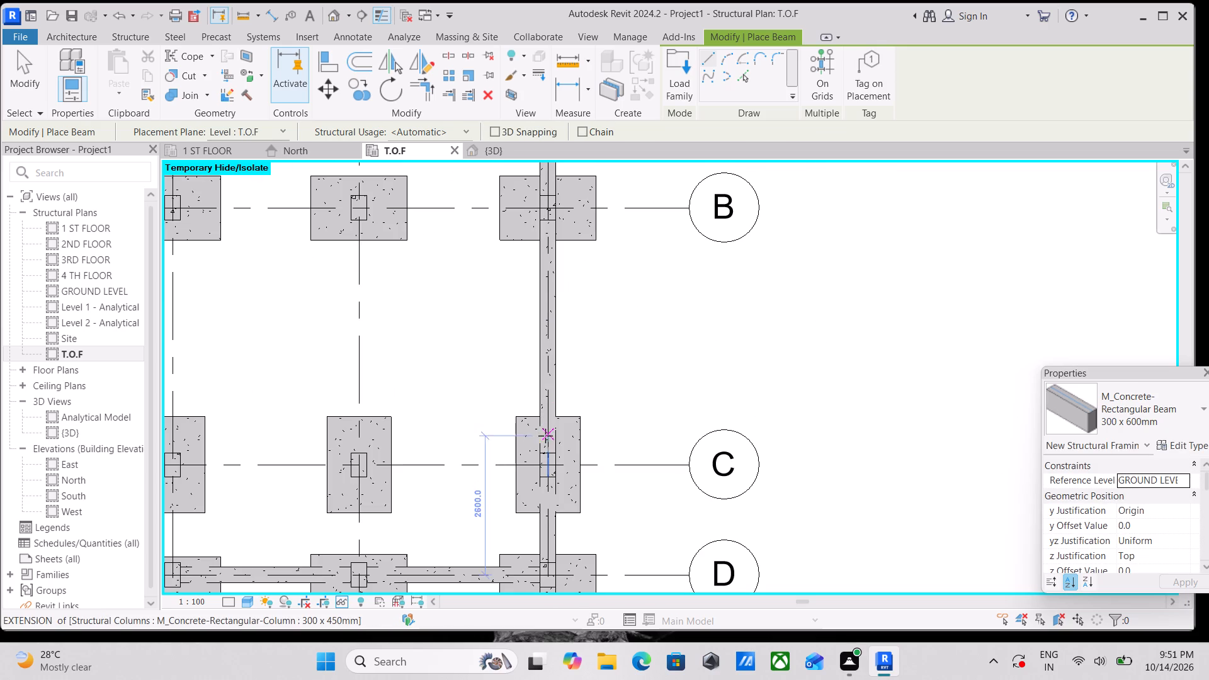
scroll(566, 414, down, 2)
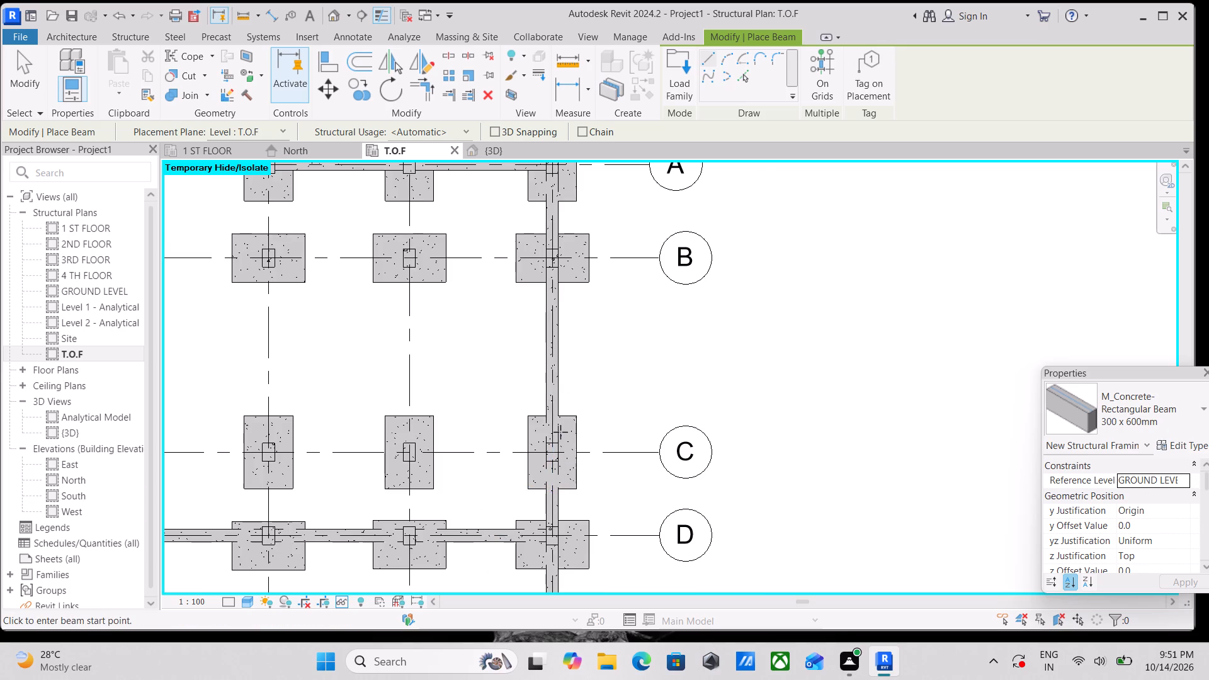
scroll(562, 432, up, 4)
scroll(619, 317, down, 9)
middle_drag(647, 314, 634, 383)
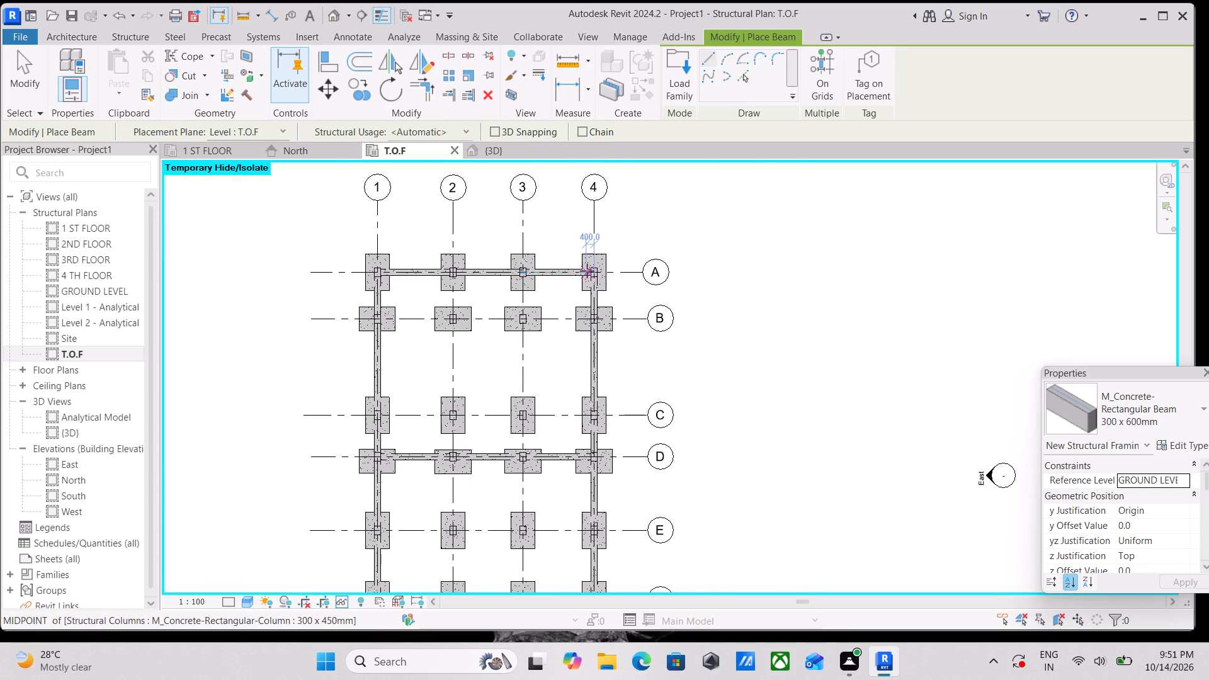
Place a 300 x 600mm concrete beam along grid B between the facing sides of the grid 1 and grid 2 columns.
scroll(594, 314, up, 3)
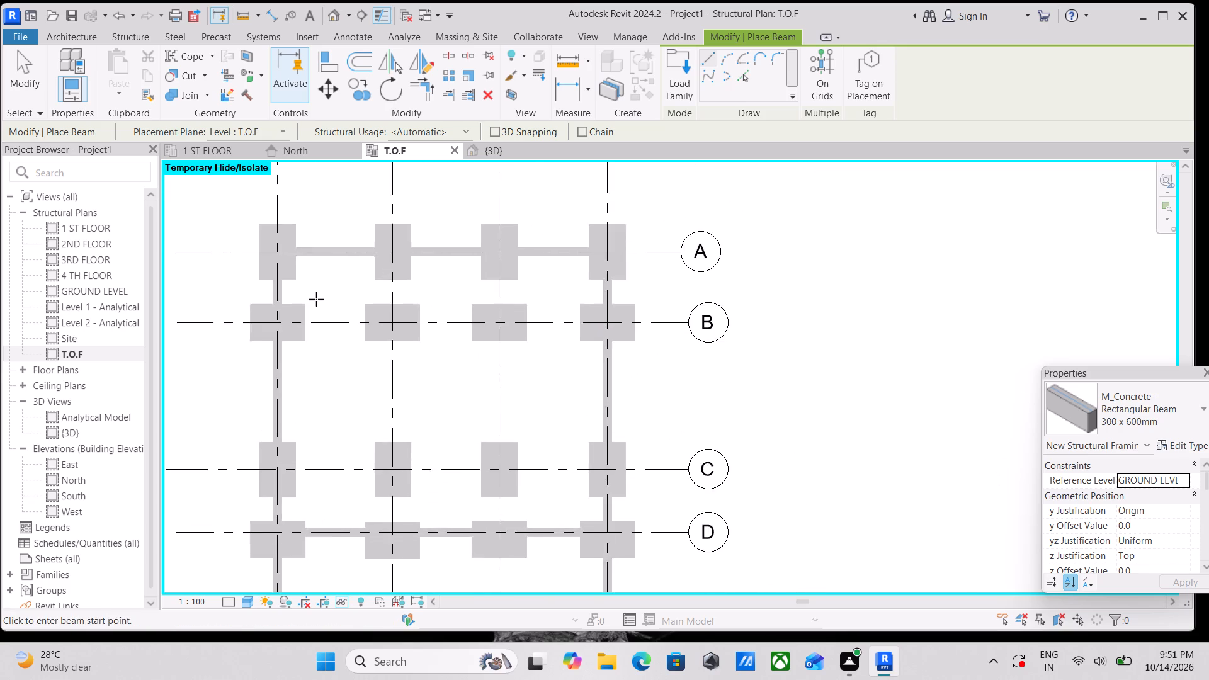
scroll(317, 307, up, 4)
scroll(252, 336, up, 5)
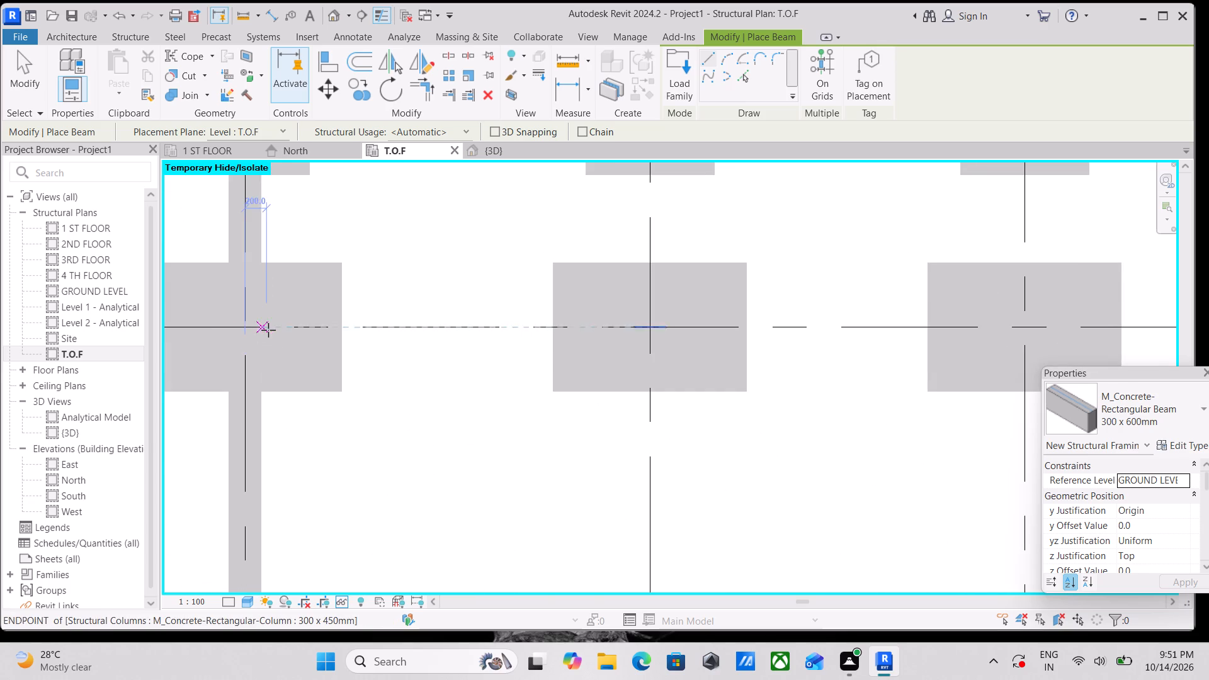
click(258, 326)
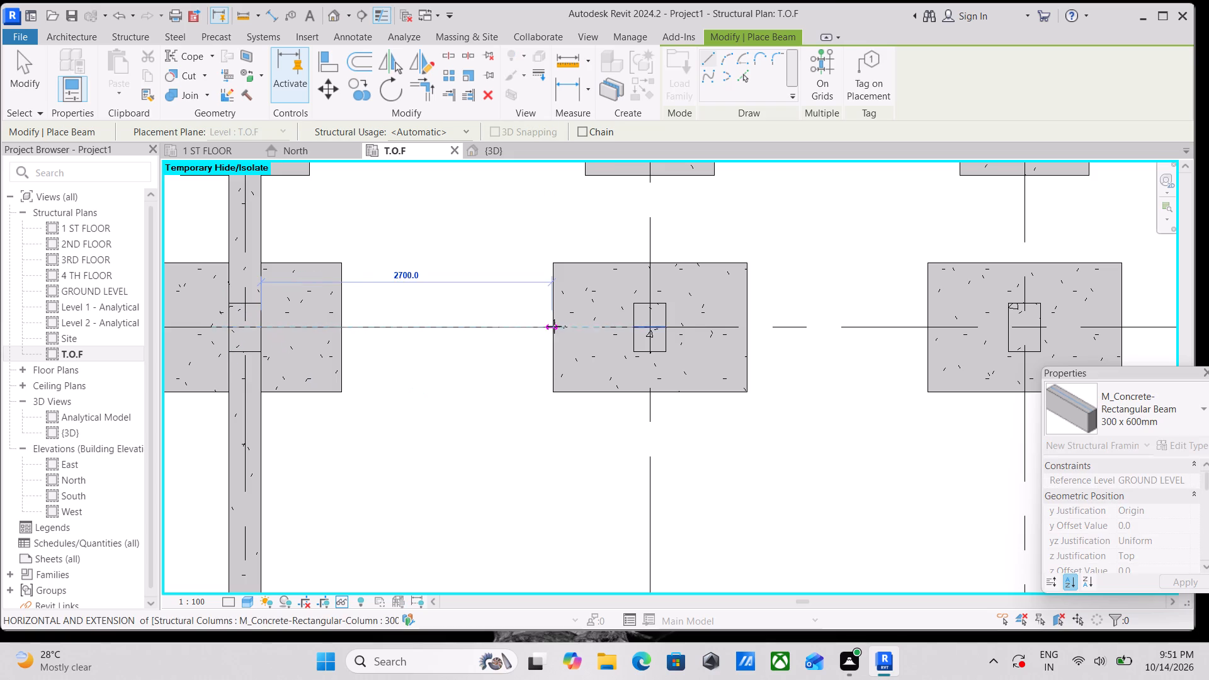
click(636, 328)
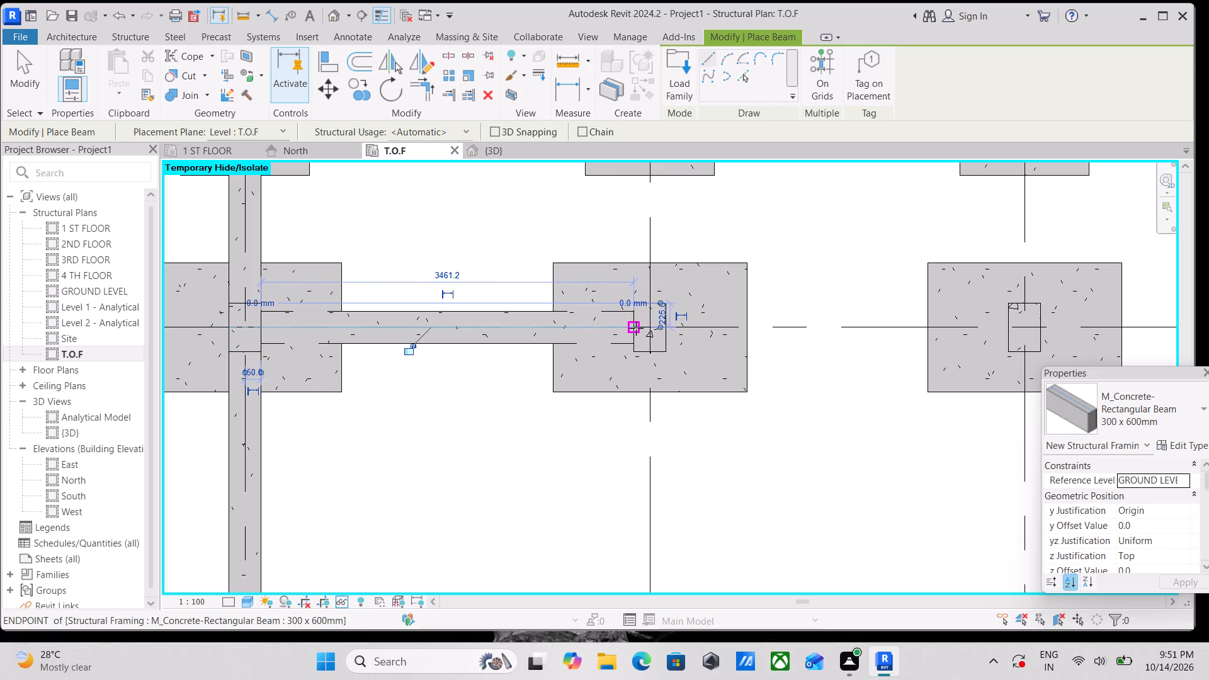
key(Escape)
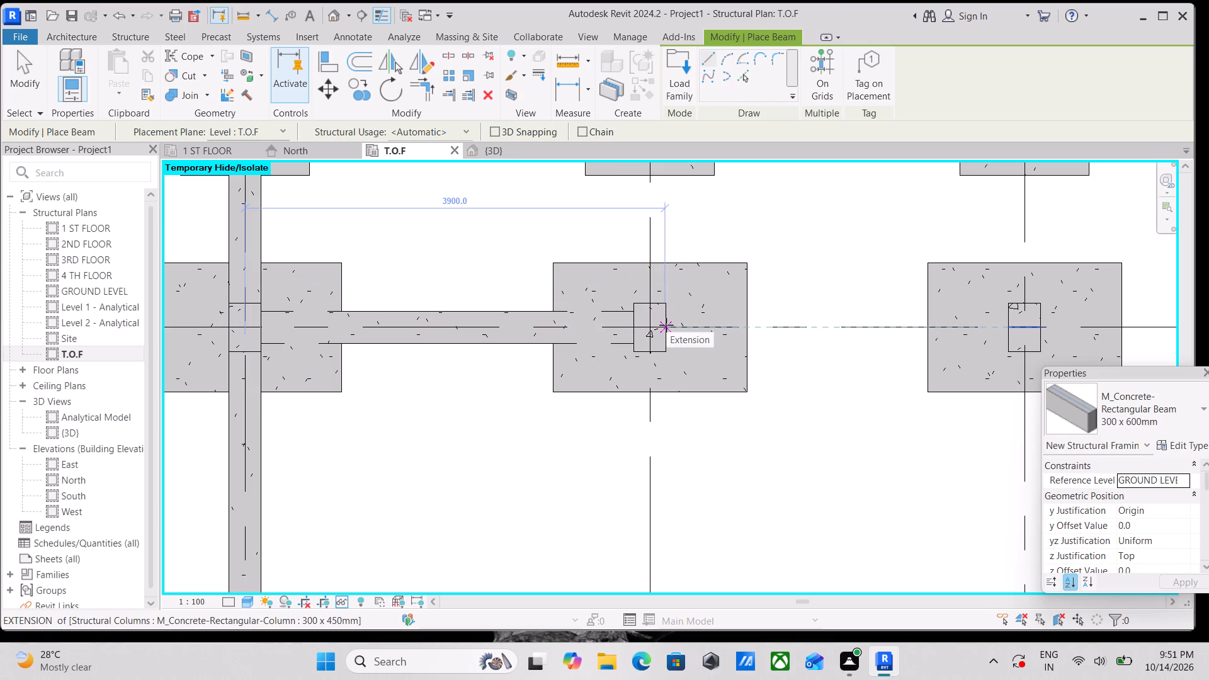
Place a 300 x 600mm concrete beam along grid B between the facing sides of the grid 2 and grid 3 columns.
click(661, 332)
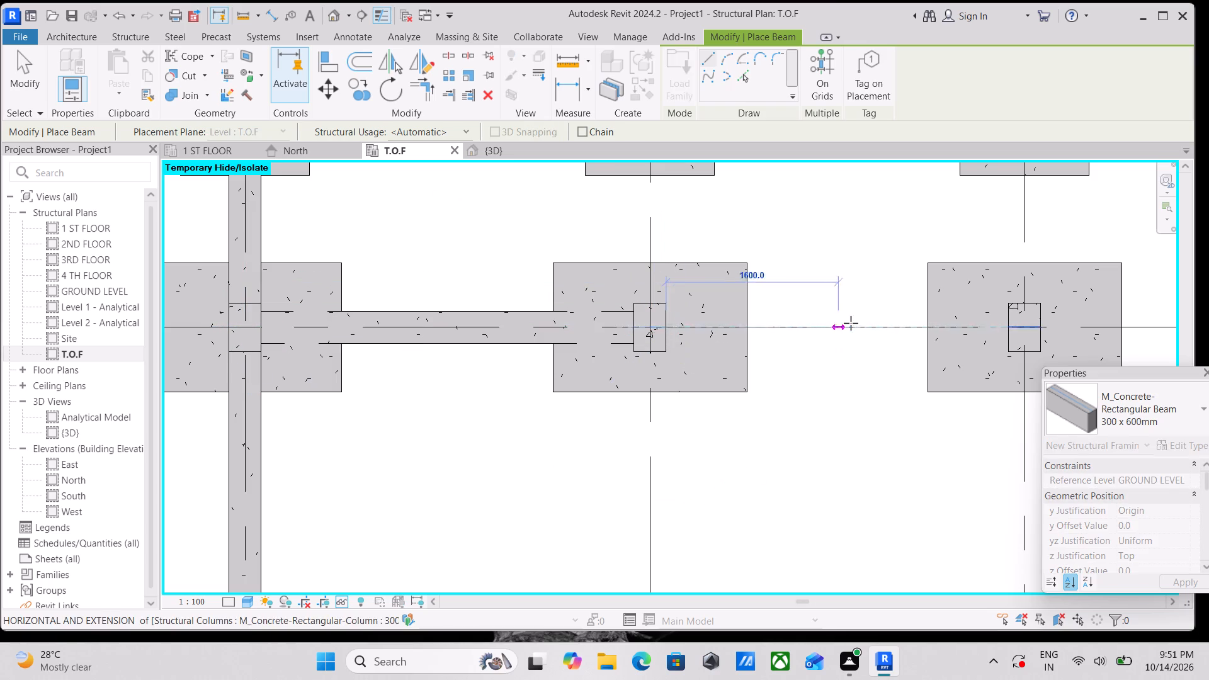
scroll(851, 323, down, 1)
middle_drag(851, 323, 613, 316)
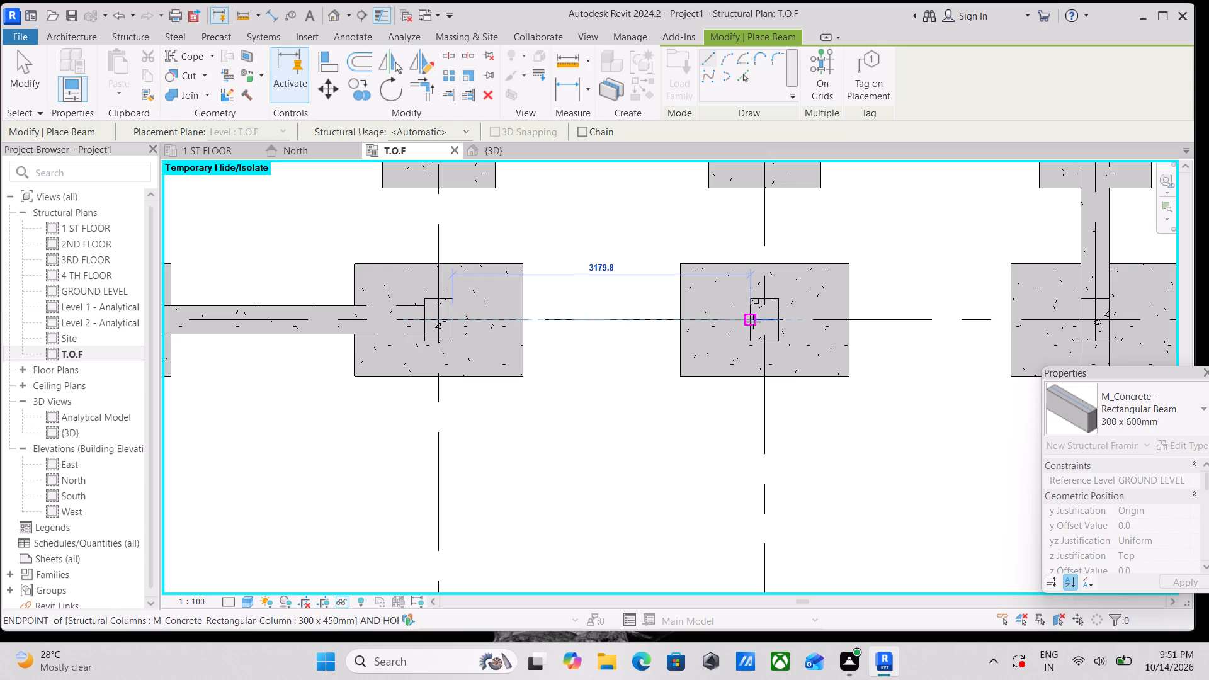
click(753, 322)
scroll(792, 320, up, 4)
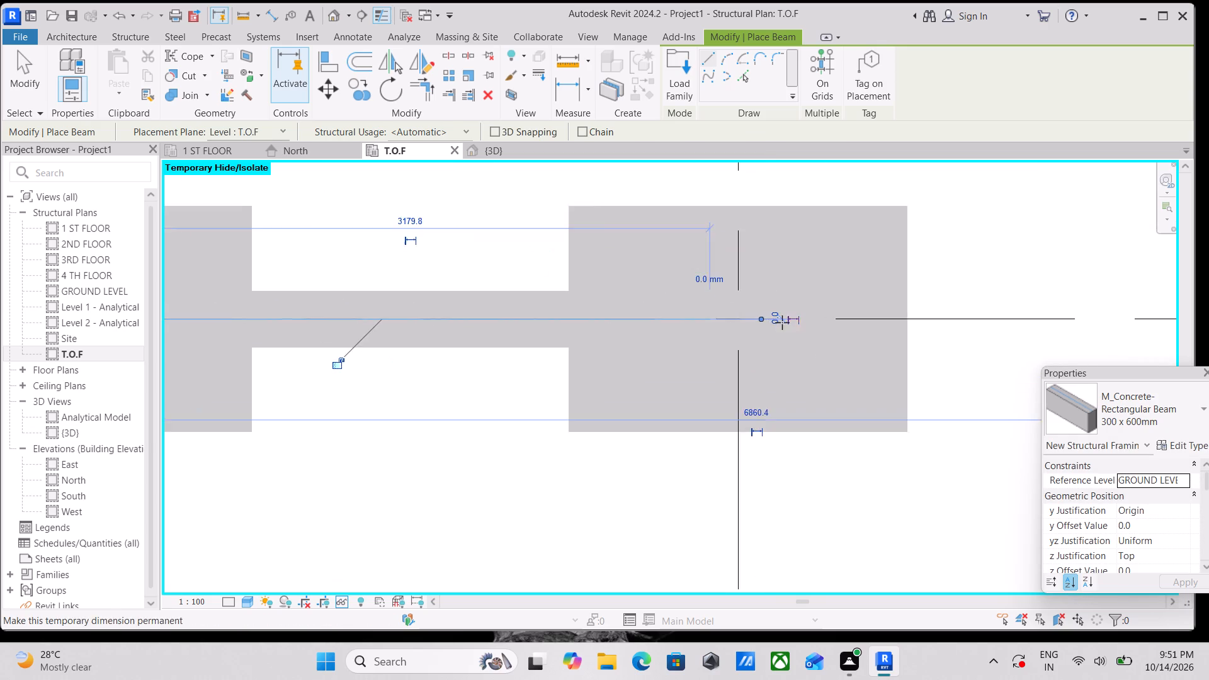
scroll(782, 322, up, 5)
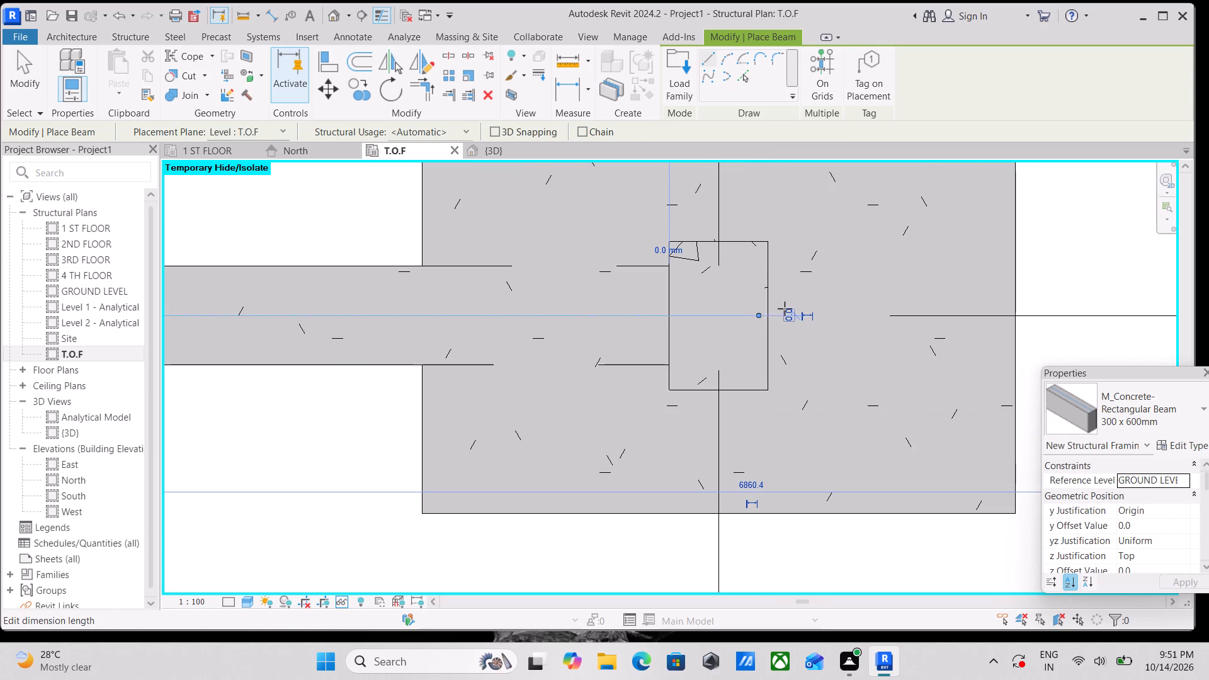
scroll(785, 309, down, 4)
key(Escape)
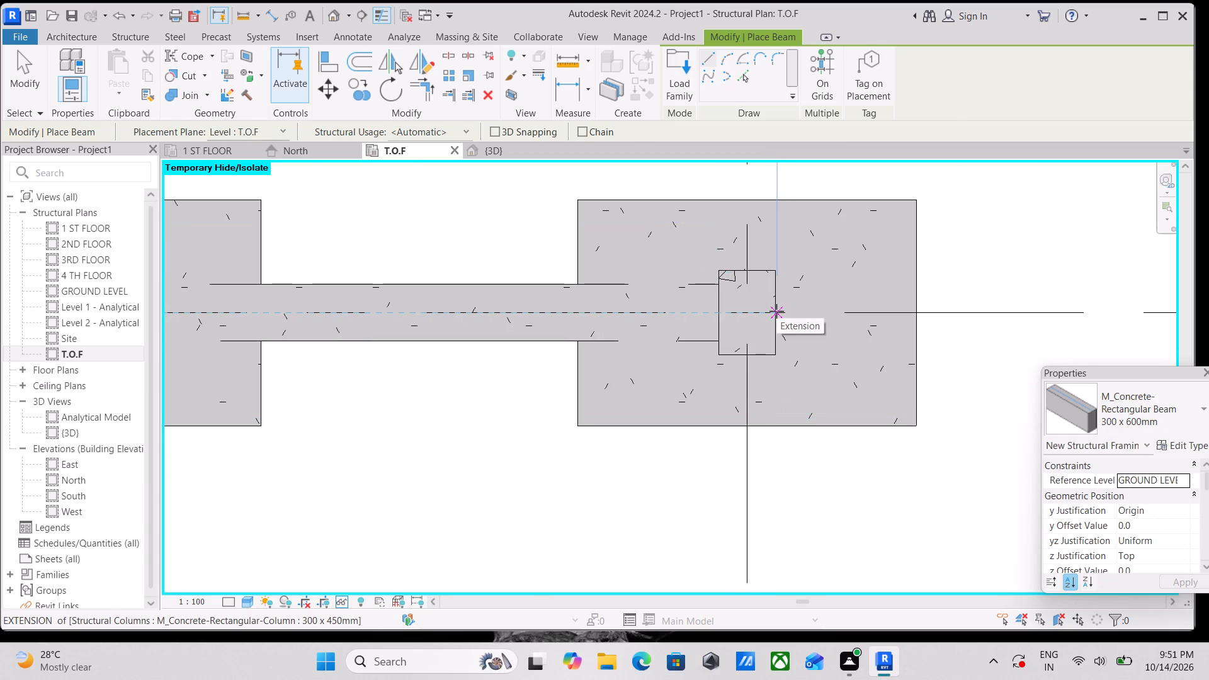
Place a 300 x 600mm concrete beam along grid B between the facing sides of the grid 3 and grid 4 columns.
click(776, 311)
scroll(993, 297, down, 1)
middle_drag(993, 296, 535, 272)
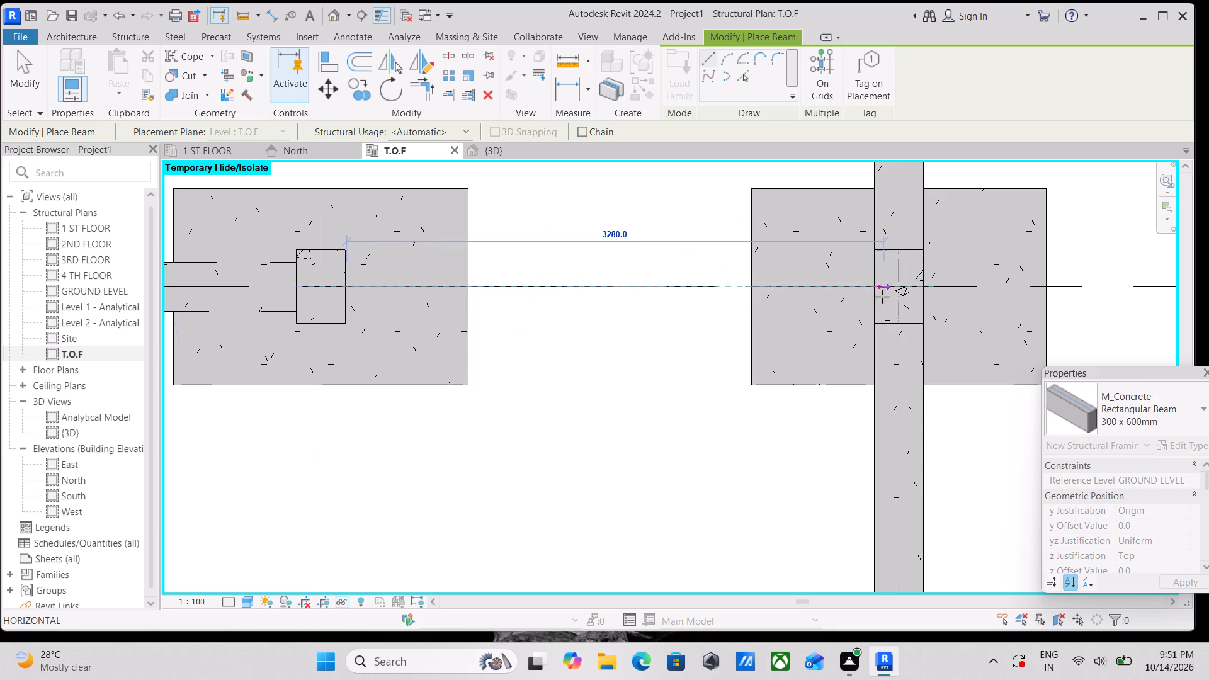
click(877, 288)
scroll(877, 288, down, 3)
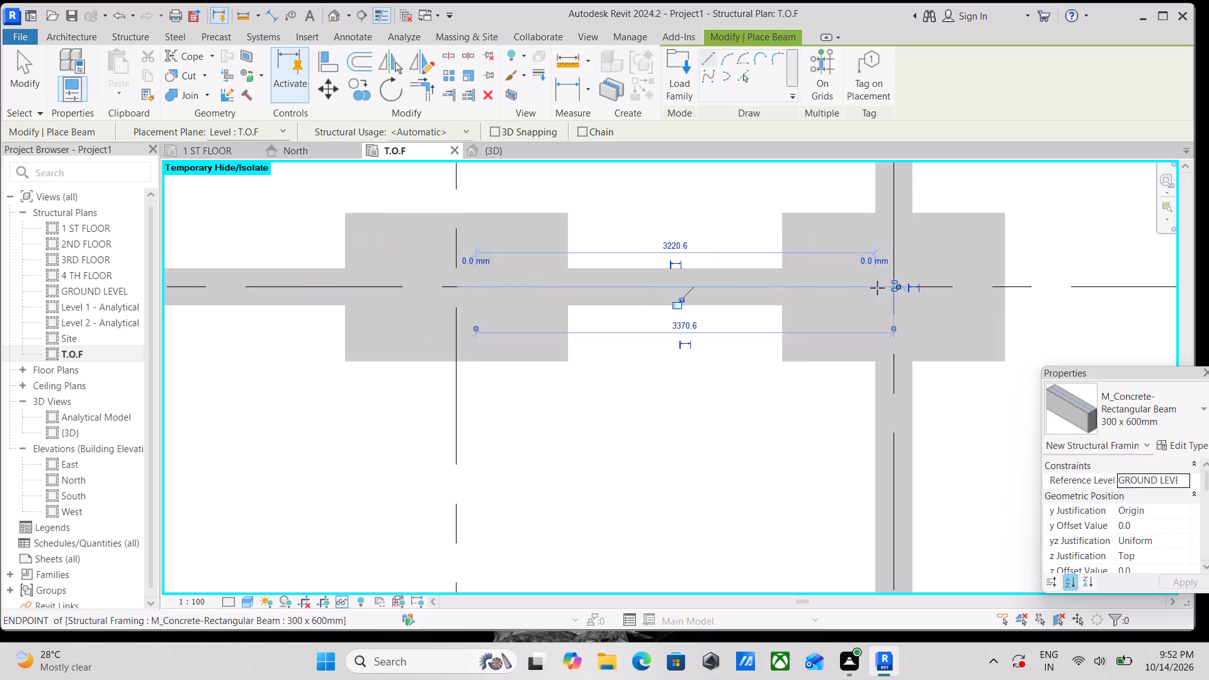
scroll(877, 288, down, 1)
key(Escape)
Place a 300 x 600mm concrete beam along grid C between the facing sides of the grid 1 and grid 2 columns.
scroll(914, 280, down, 1)
middle_drag(914, 278, 556, 271)
scroll(633, 269, down, 5)
scroll(683, 297, down, 3)
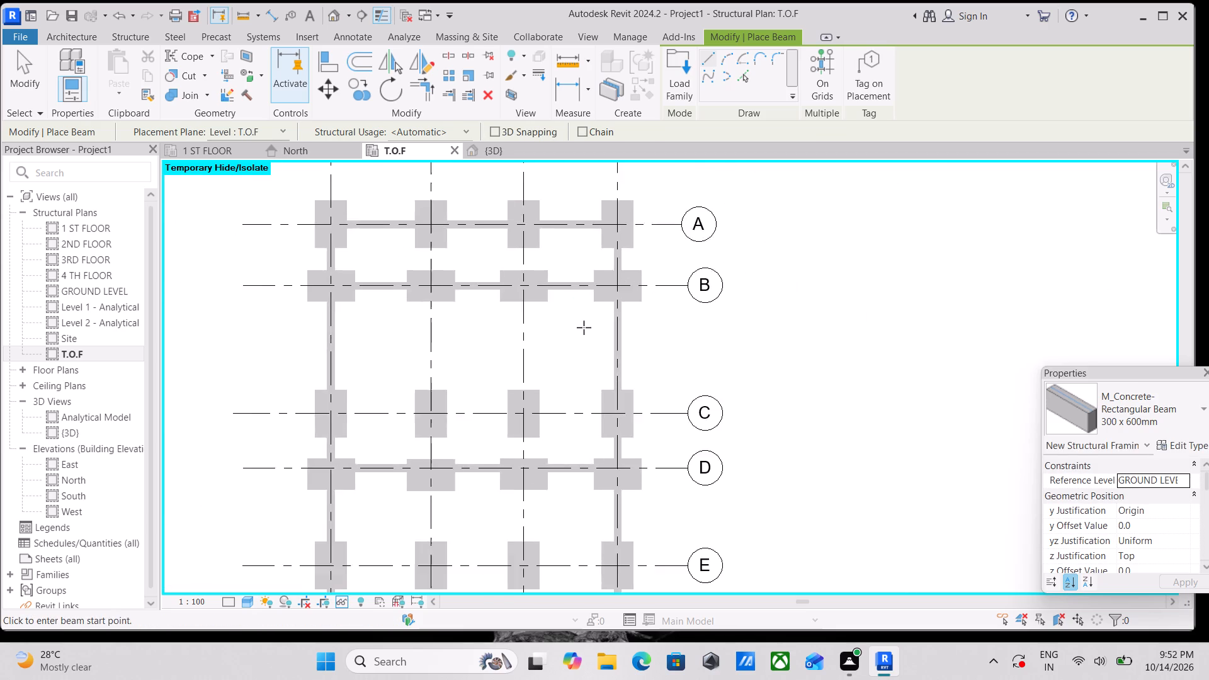
middle_drag(587, 315, 706, 197)
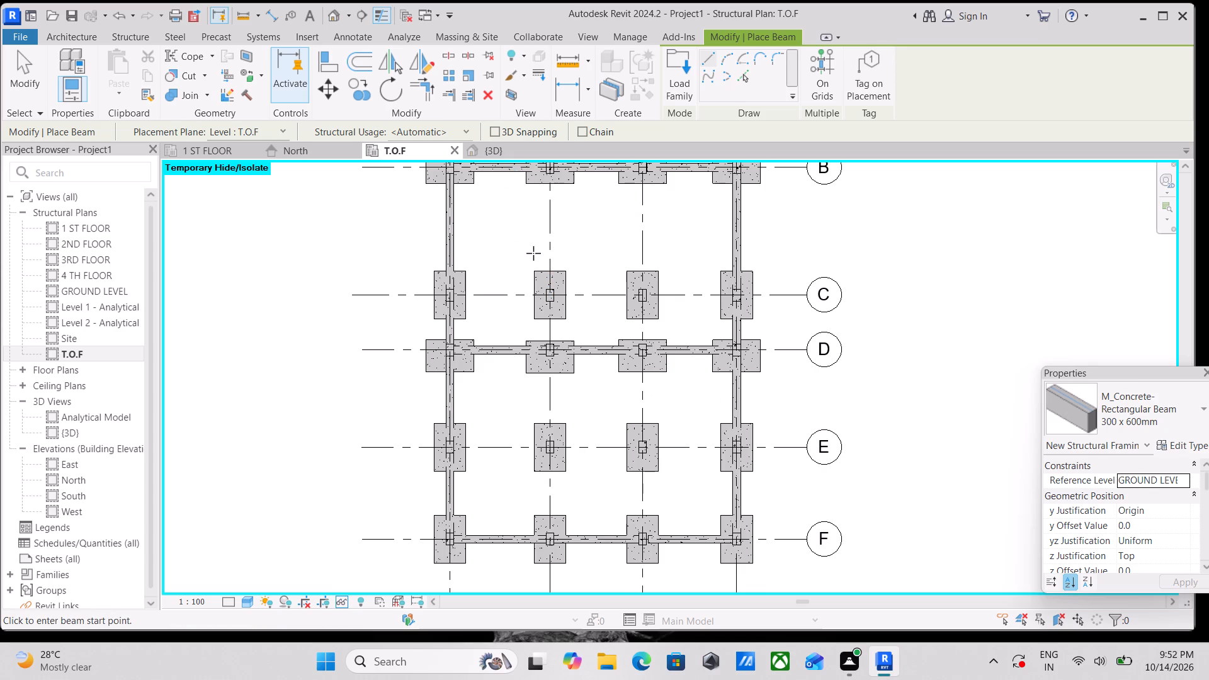
scroll(453, 315, up, 3)
scroll(499, 227, up, 4)
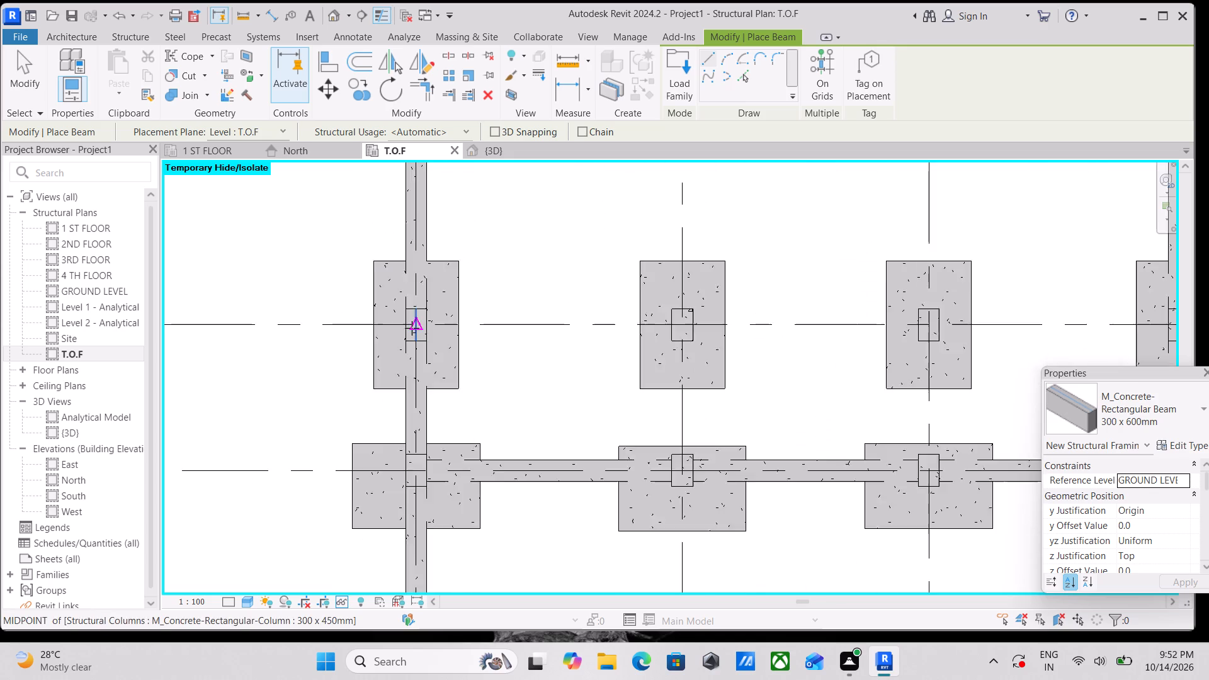
scroll(412, 328, up, 4)
click(436, 320)
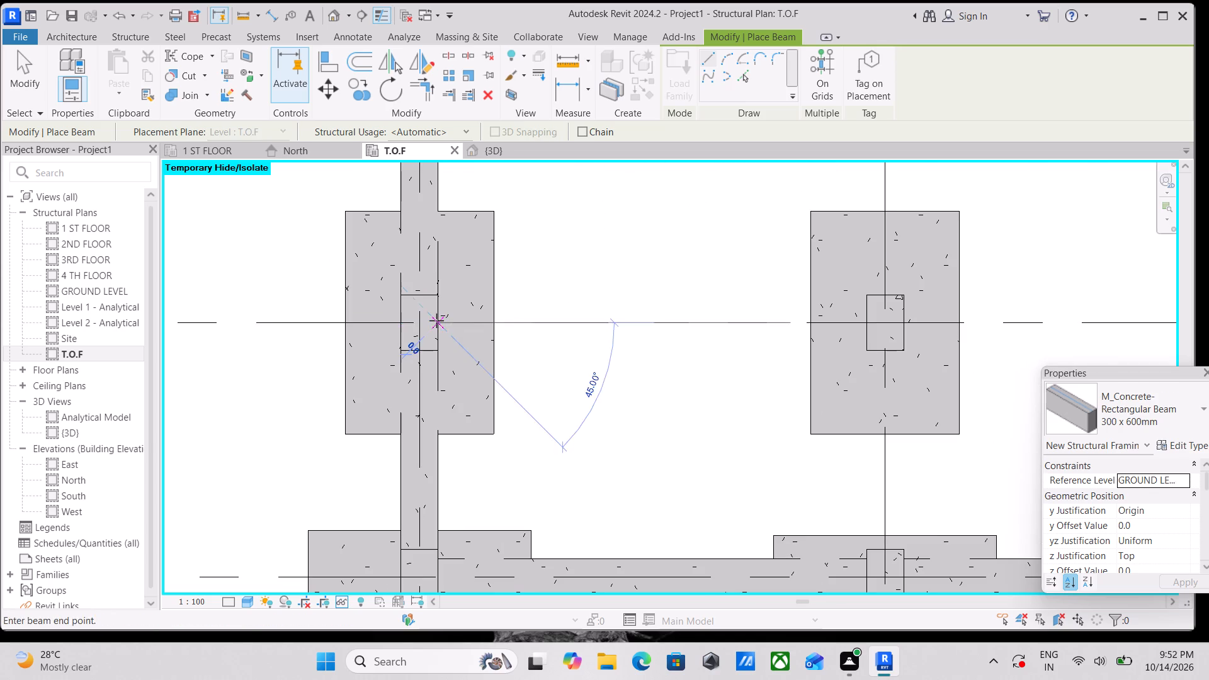
click(871, 322)
Place a 300 x 600mm concrete beam along grid C between the facing sides of the grid 2 and grid 3 columns.
scroll(907, 328, up, 3)
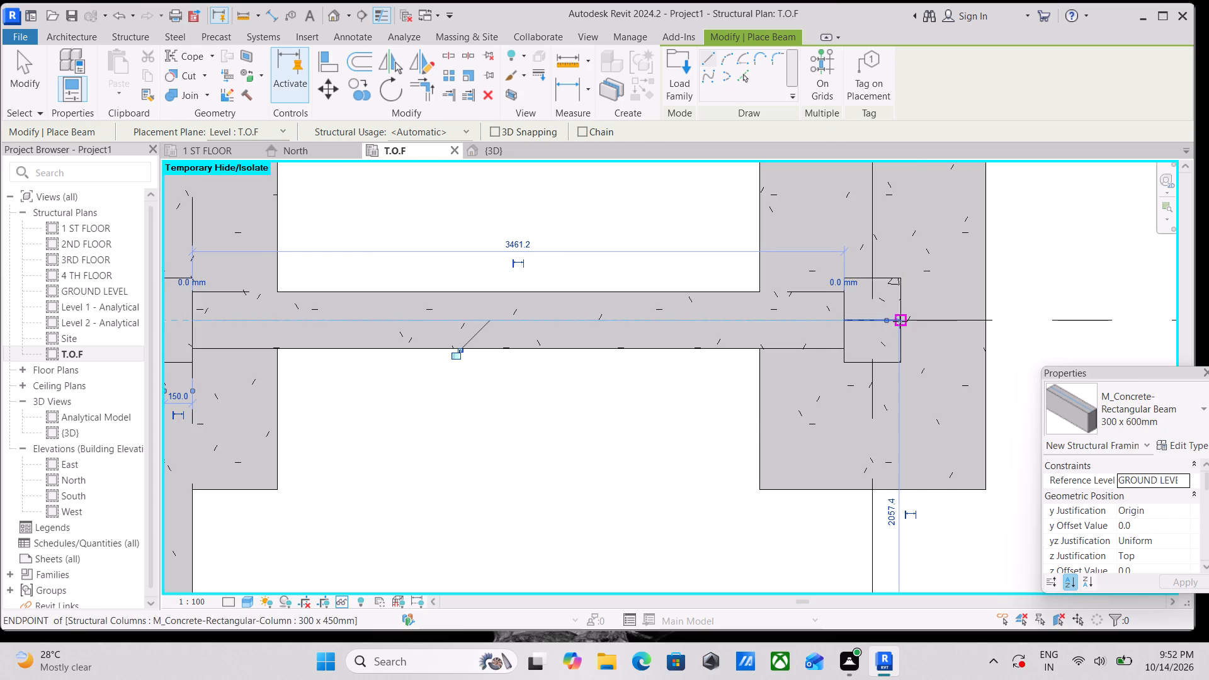
click(900, 321)
scroll(1030, 309, down, 1)
middle_drag(1026, 309, 488, 309)
scroll(871, 299, down, 2)
middle_drag(868, 299, 681, 305)
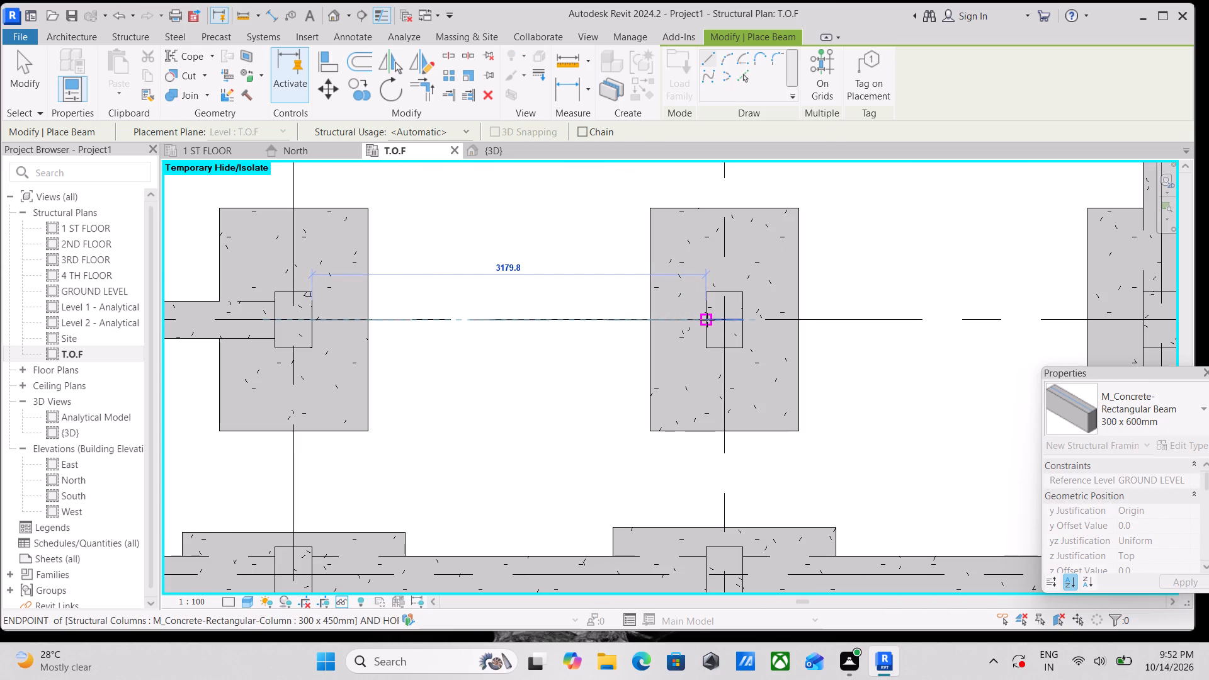
click(707, 319)
Make the temporary dimension at the grid 4-facing side of the grid C/3 column permanent and end the Beam command.
scroll(755, 322, up, 5)
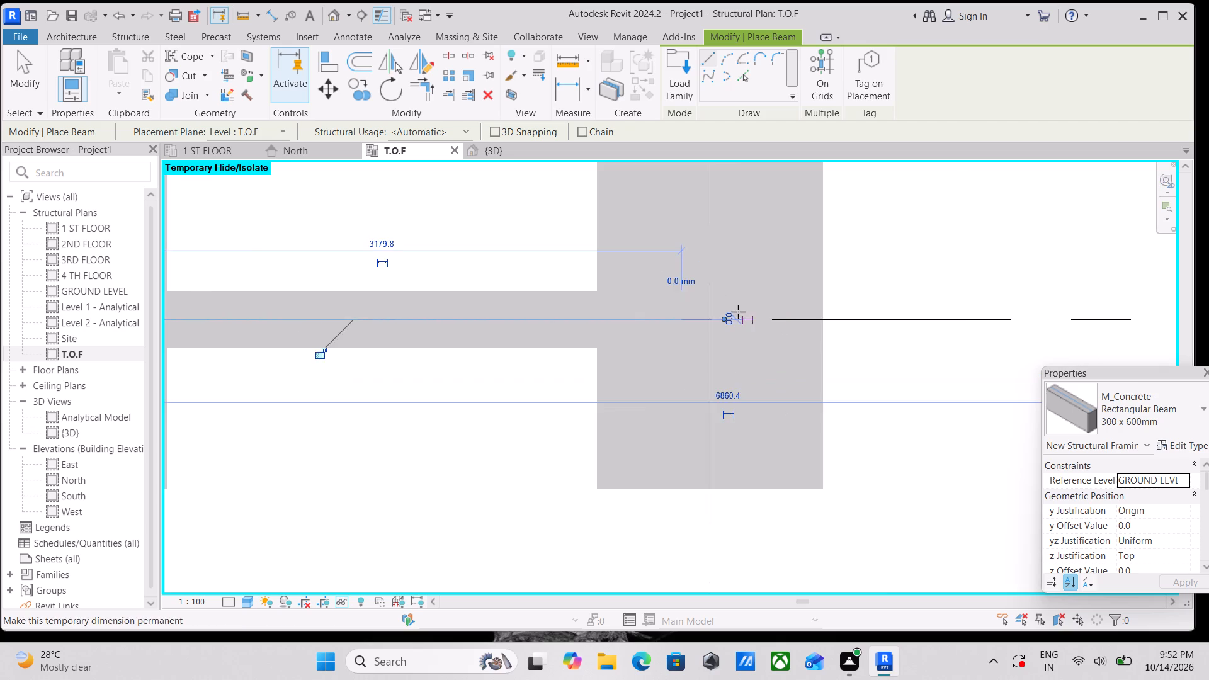
scroll(738, 312, up, 2)
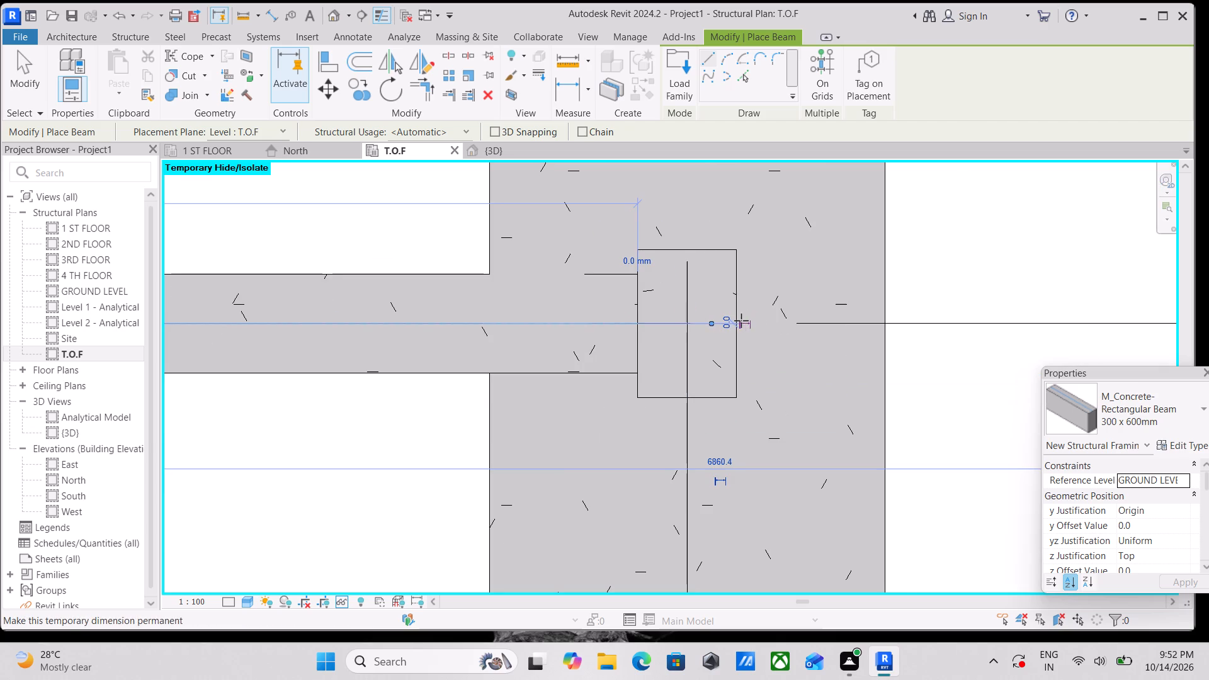
scroll(741, 320, up, 7)
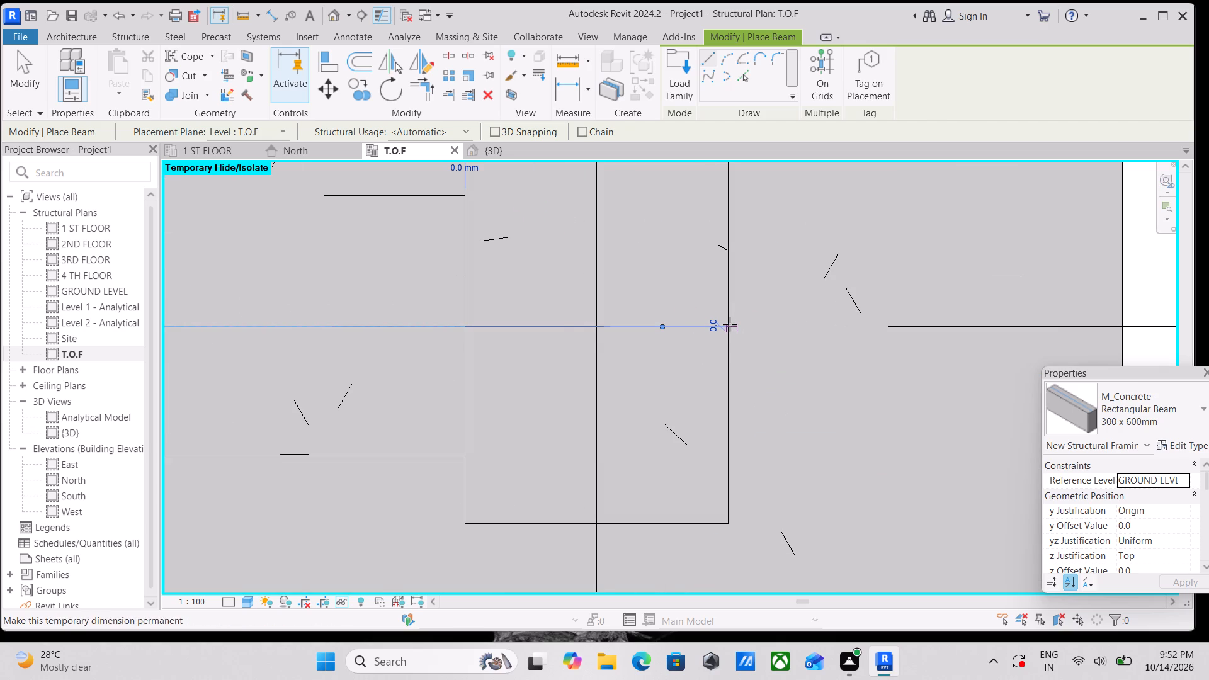
click(730, 324)
scroll(1046, 321, down, 4)
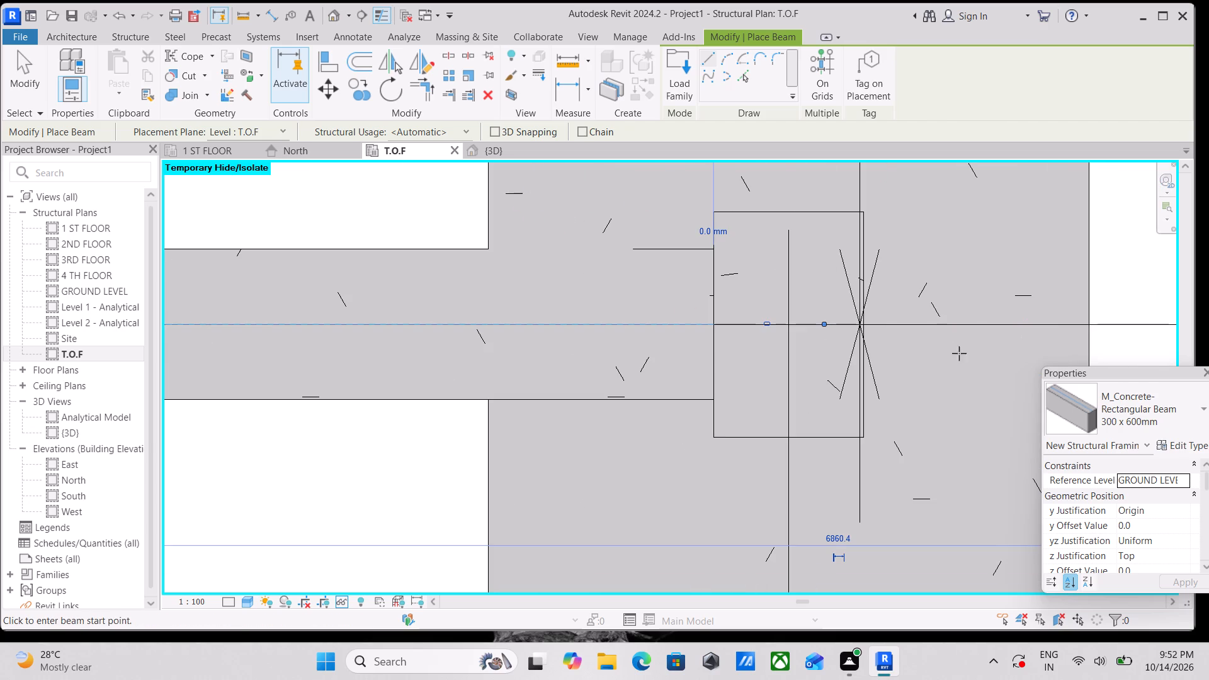
key(Escape)
scroll(880, 319, down, 2)
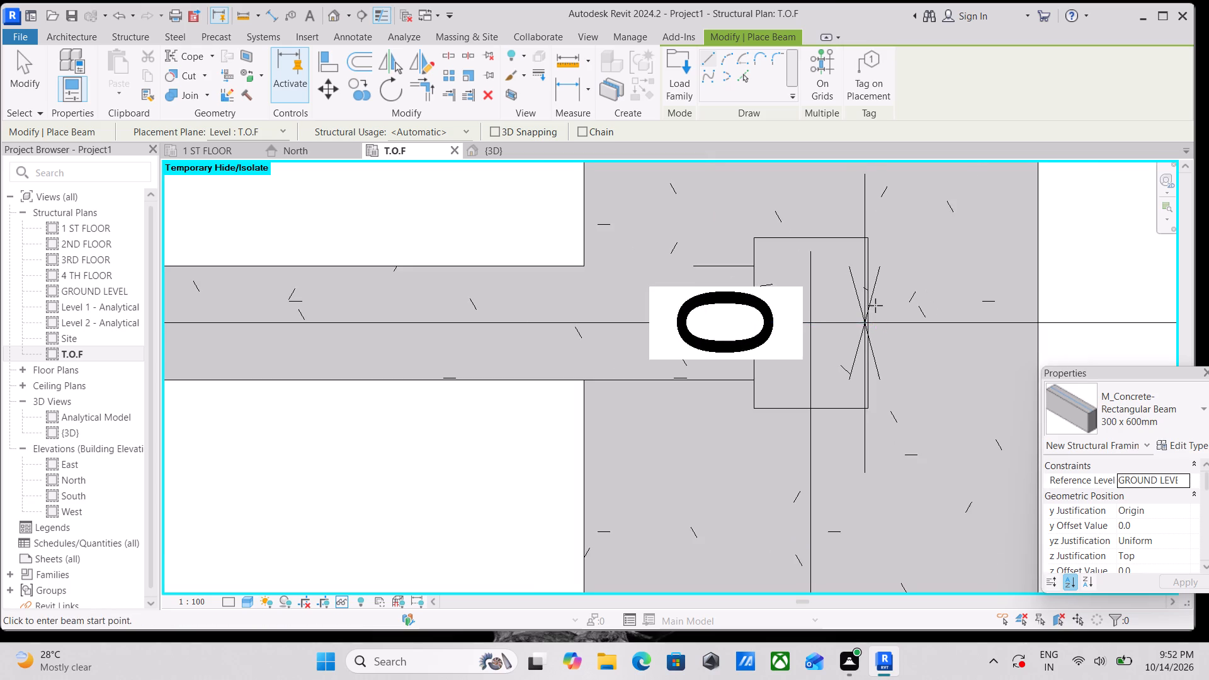
scroll(875, 305, down, 4)
key(Escape)
key(Escape)
scroll(951, 300, down, 9)
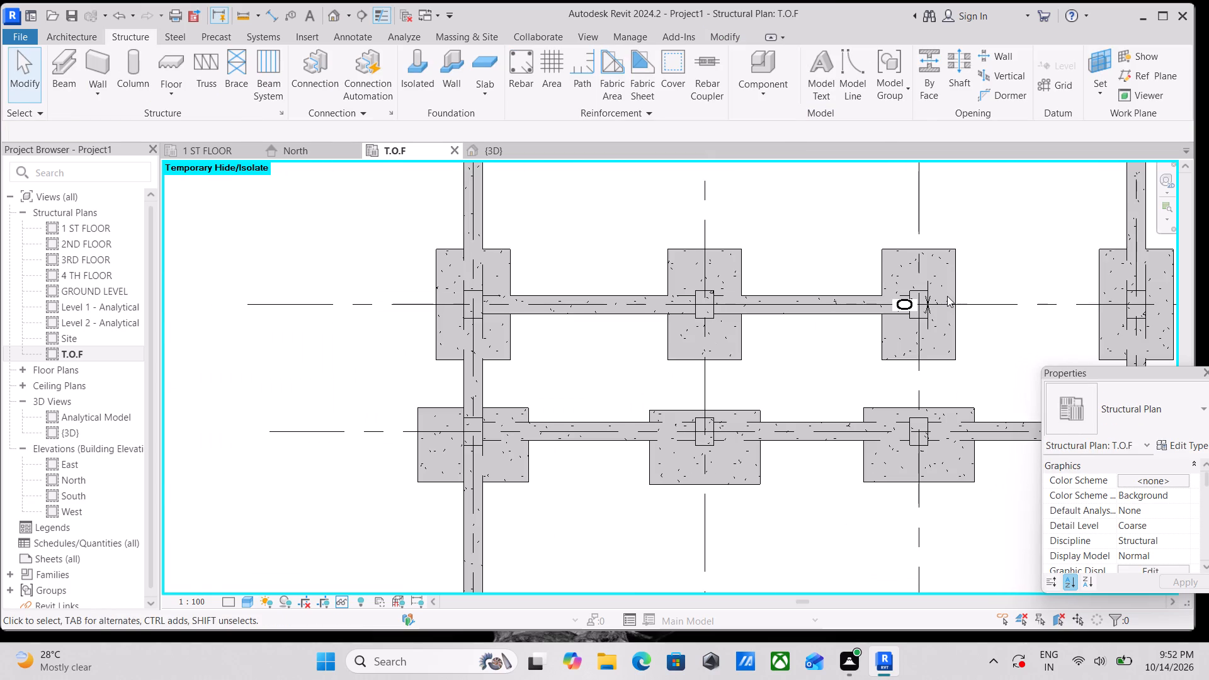
Place a 300 x 450mm vertical concrete column centred on the grid 4-facing side of the existing grid C/3 column, with its height to GROUND LEVEL.
scroll(945, 292, up, 9)
scroll(868, 318, up, 3)
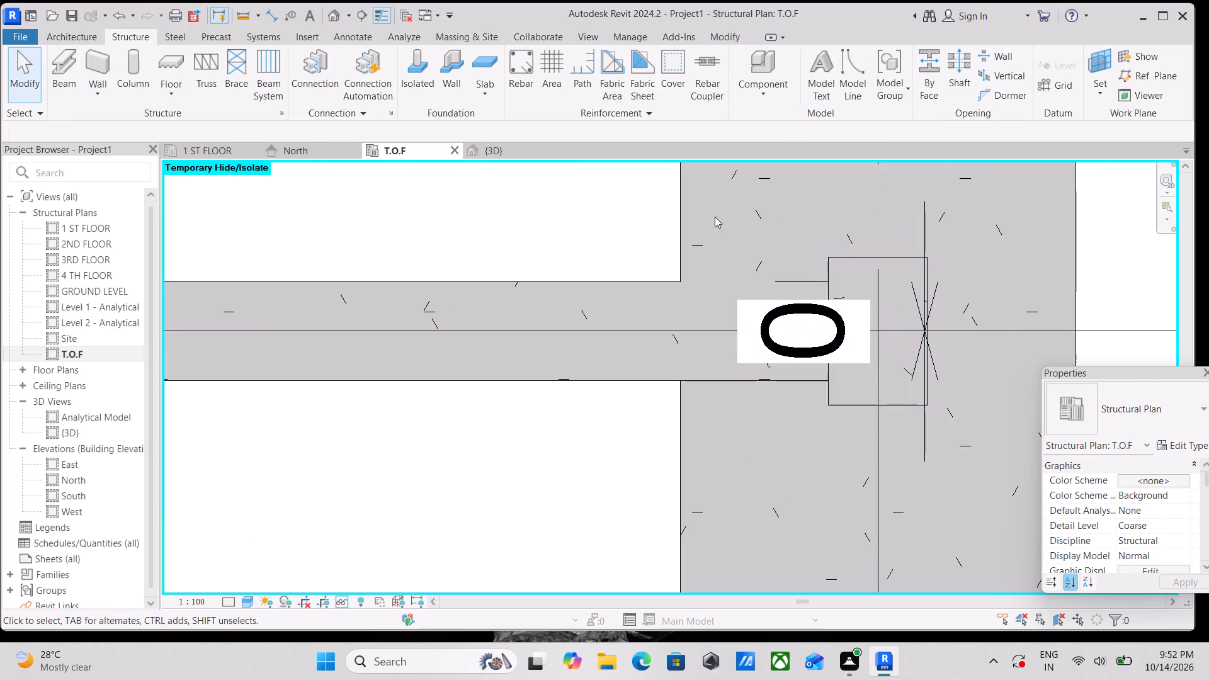
click(135, 90)
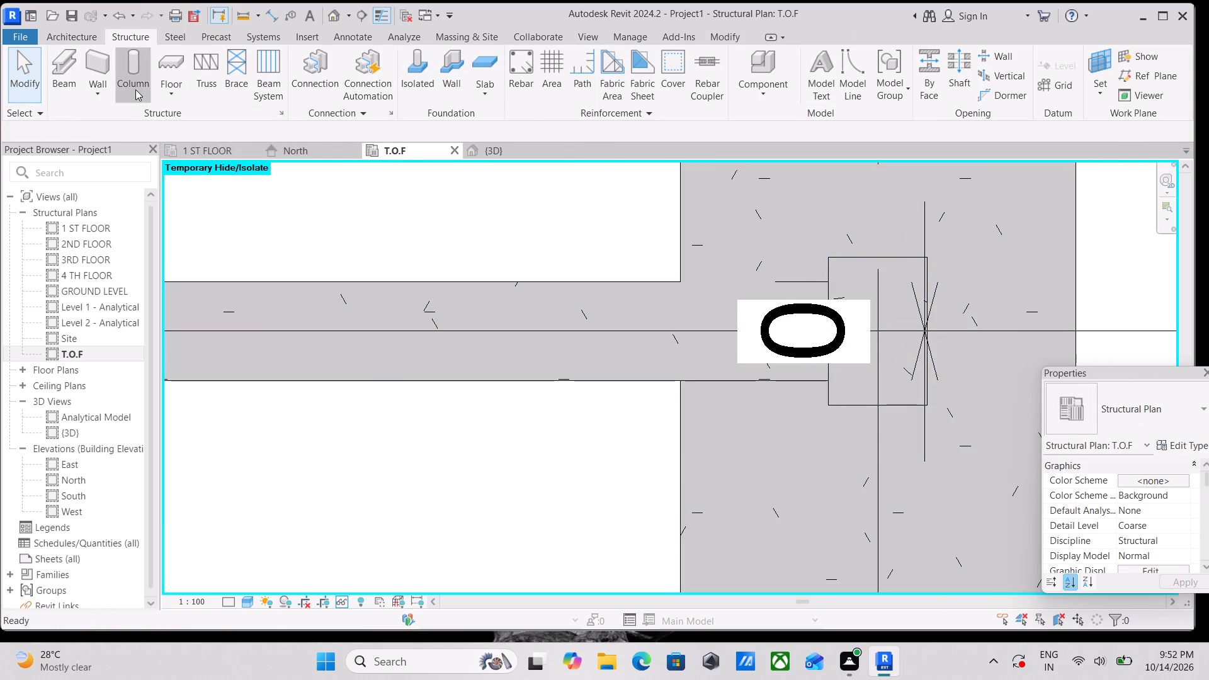
scroll(932, 324, up, 1)
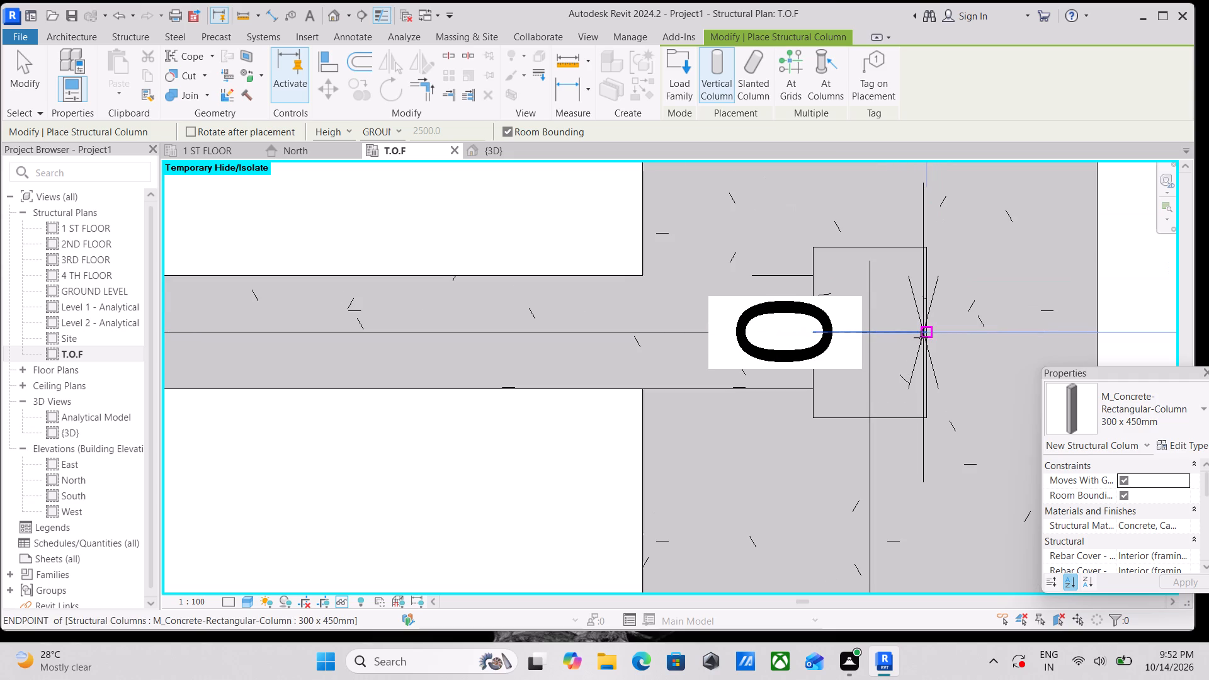
click(921, 337)
scroll(1125, 327, down, 2)
middle_drag(1005, 312, 751, 302)
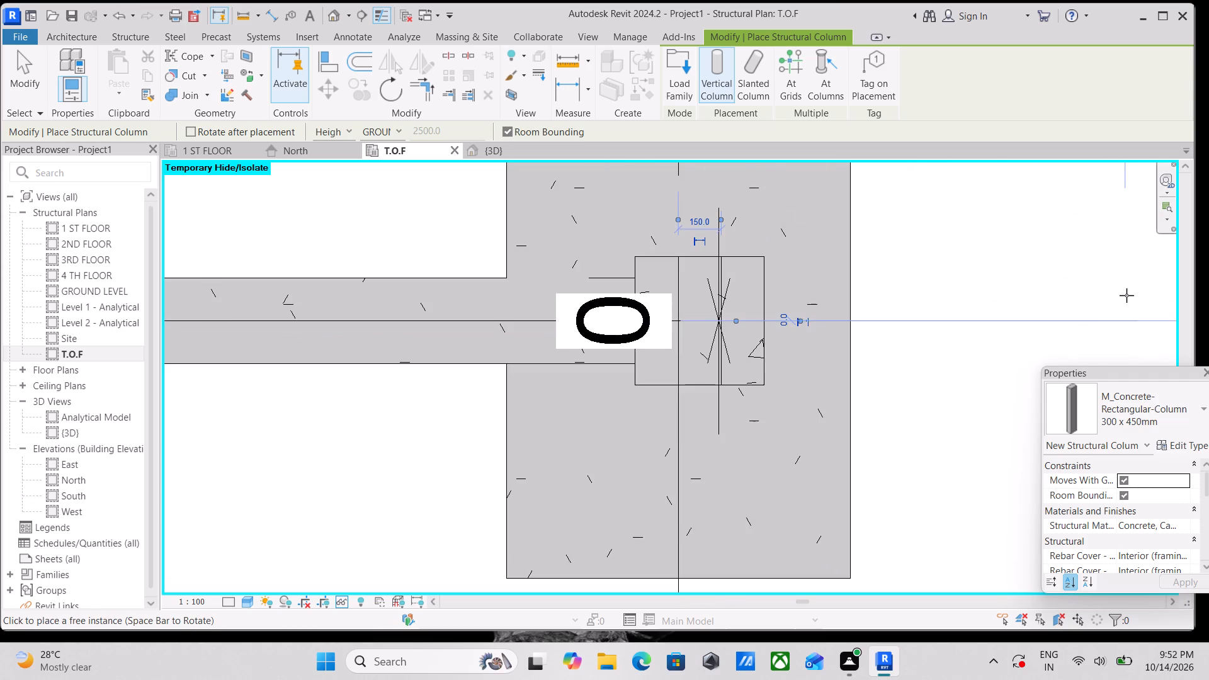
scroll(1127, 295, down, 3)
middle_drag(1059, 294, 882, 297)
scroll(1079, 303, down, 3)
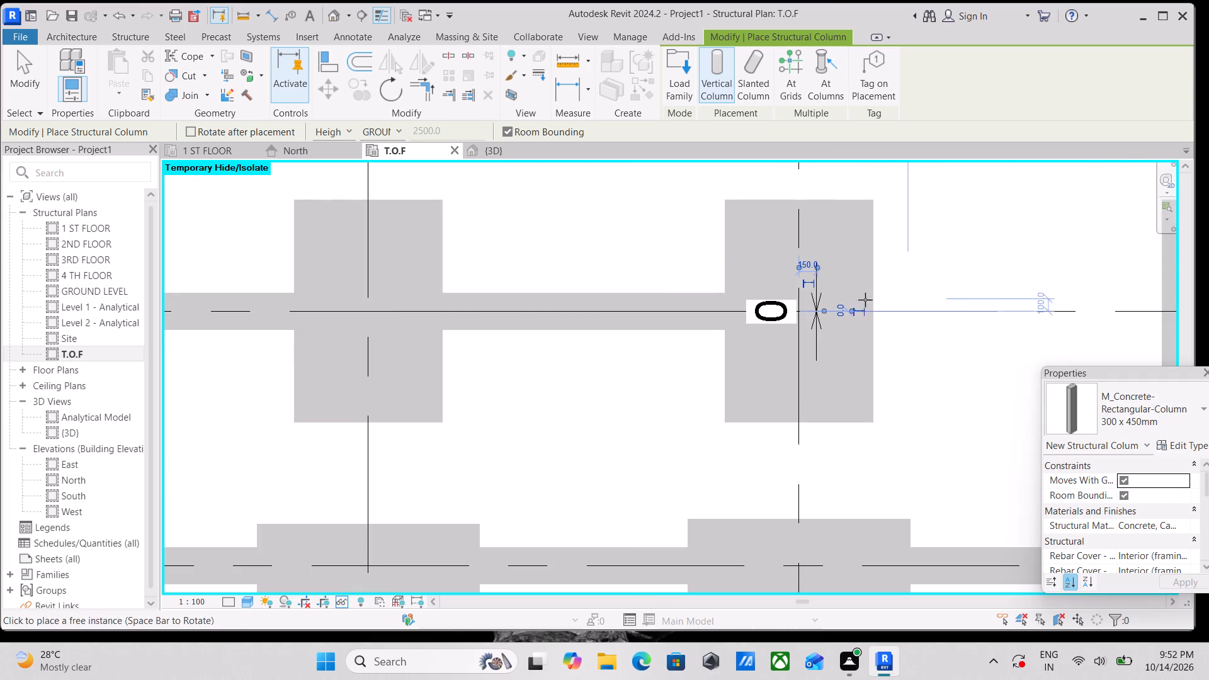
scroll(827, 305, down, 2)
key(Escape)
key(Escape)
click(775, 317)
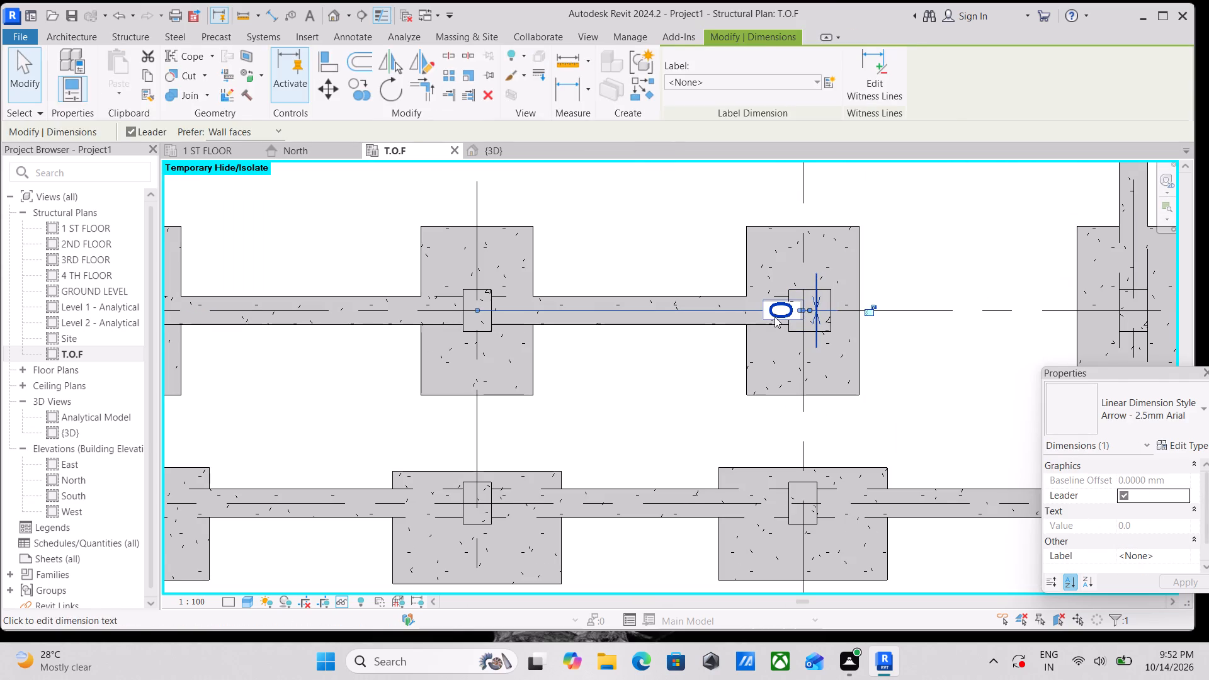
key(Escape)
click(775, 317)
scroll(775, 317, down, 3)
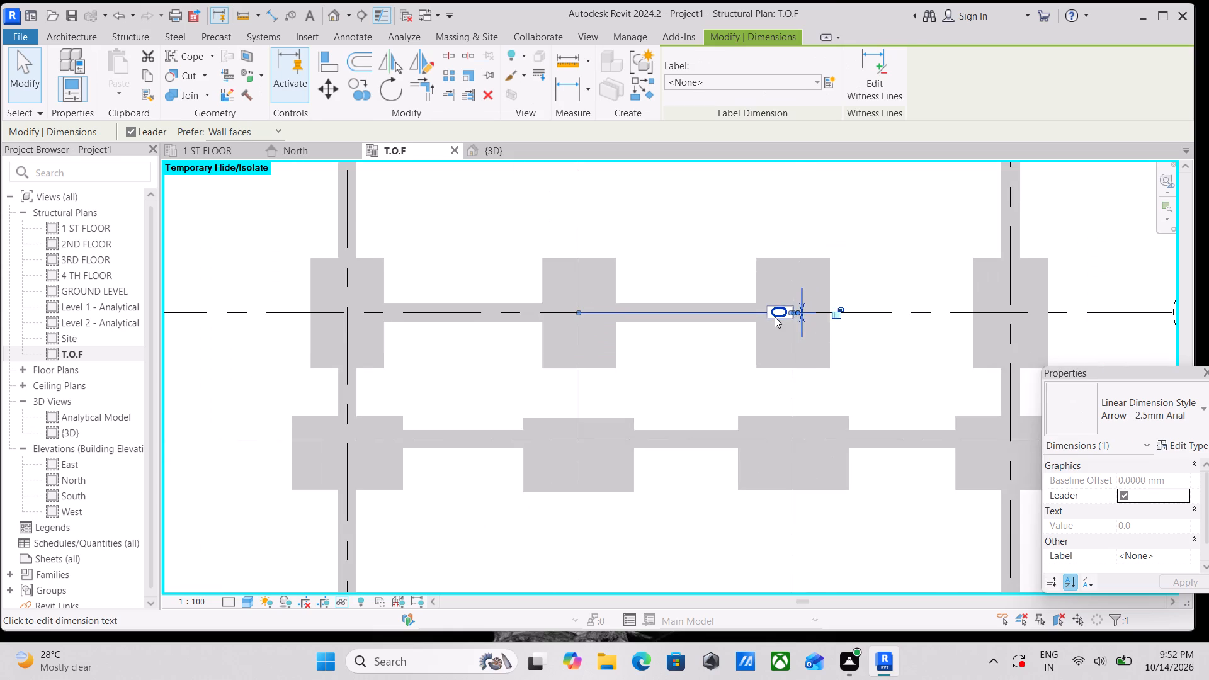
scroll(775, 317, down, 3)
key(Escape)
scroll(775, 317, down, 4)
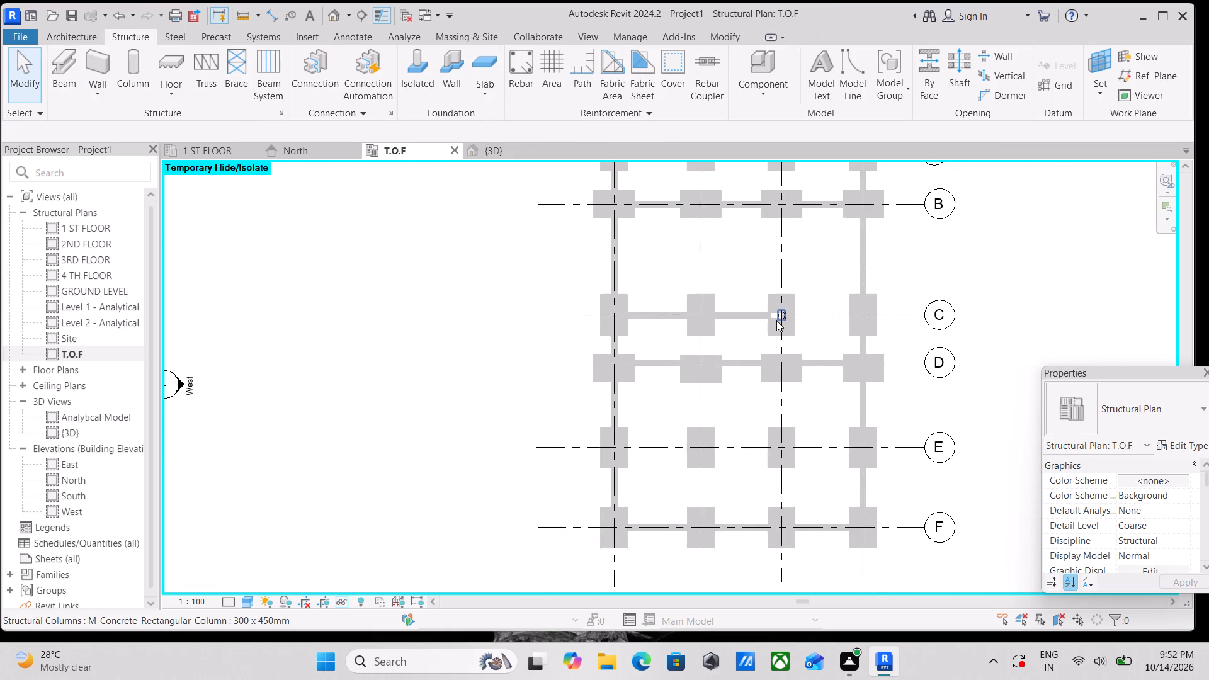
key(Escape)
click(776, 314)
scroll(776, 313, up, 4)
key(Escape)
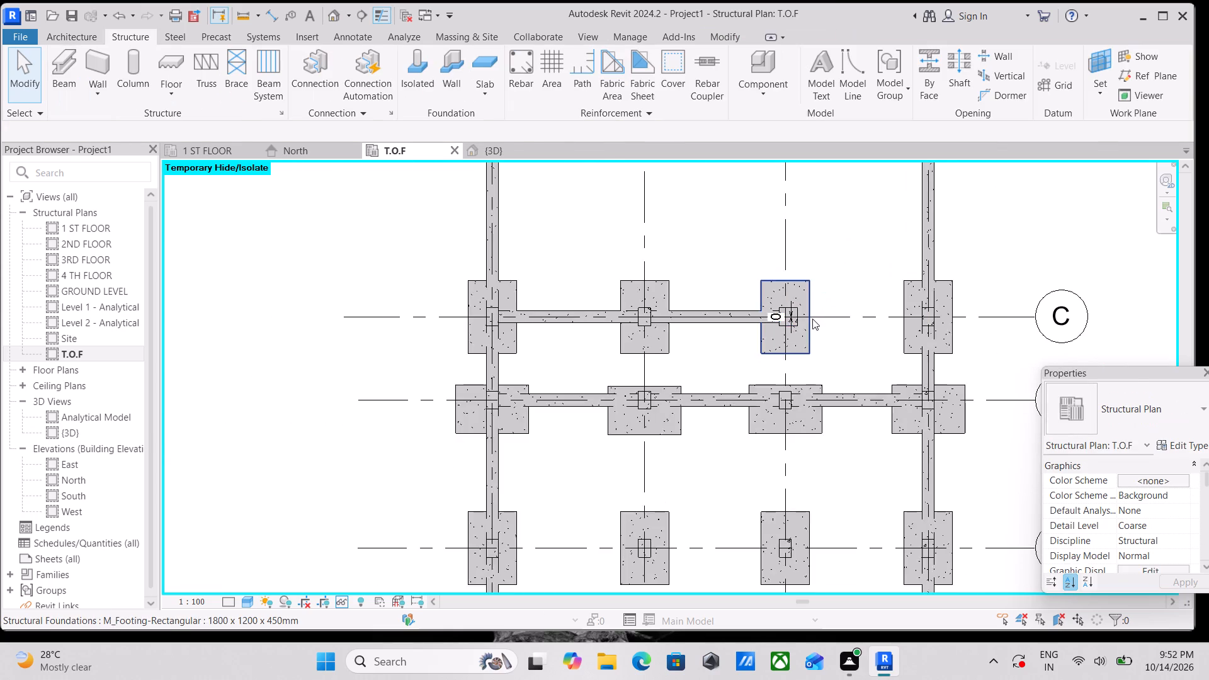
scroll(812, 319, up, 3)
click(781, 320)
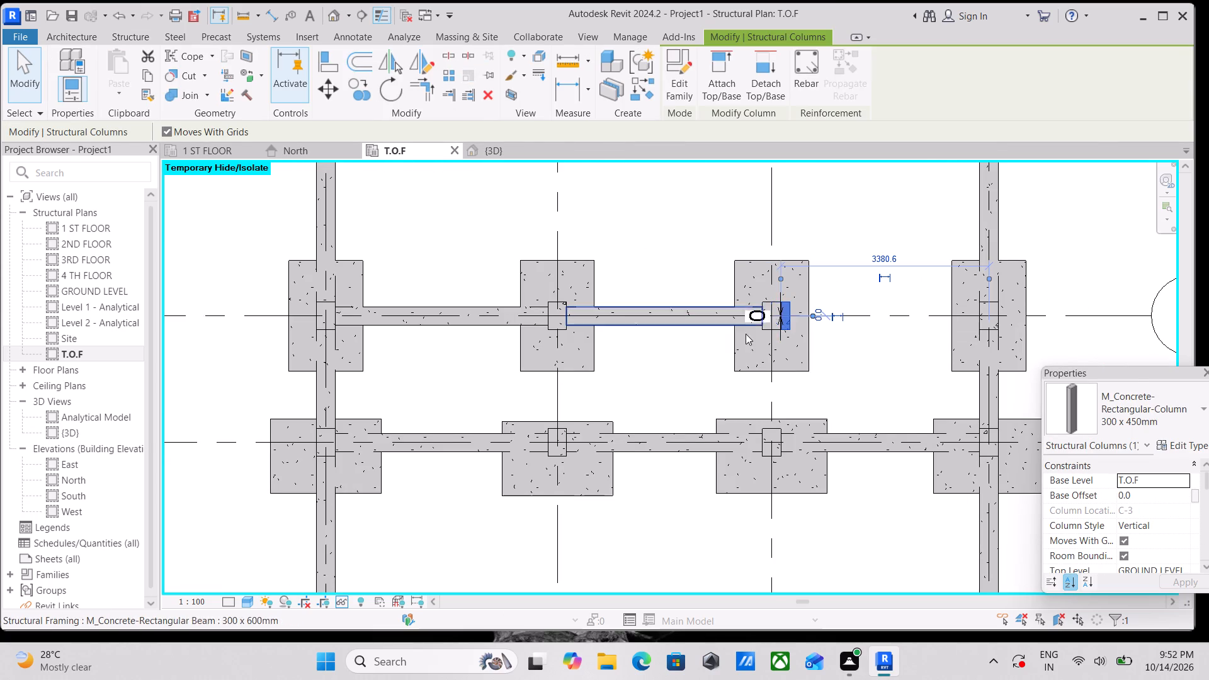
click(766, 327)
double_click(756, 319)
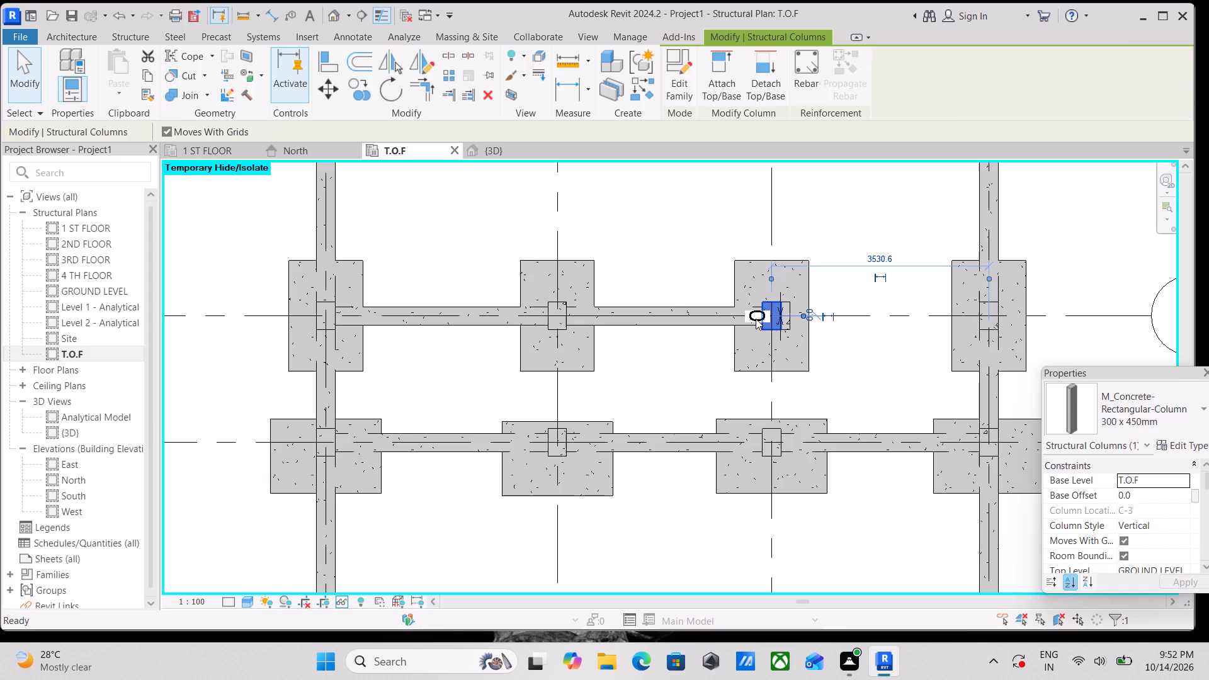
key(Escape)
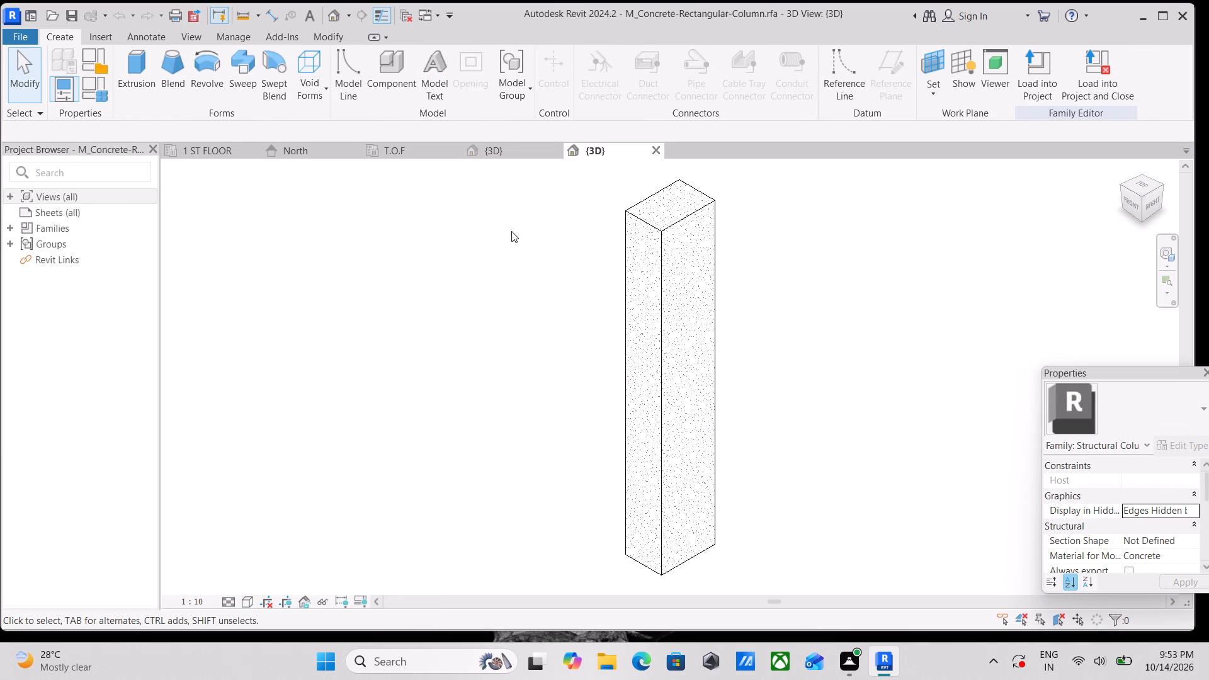
In the project's 3D view, select all instances of the 300 x 600mm concrete beam, starting from the one on grid 1 between grids A and B.
click(477, 152)
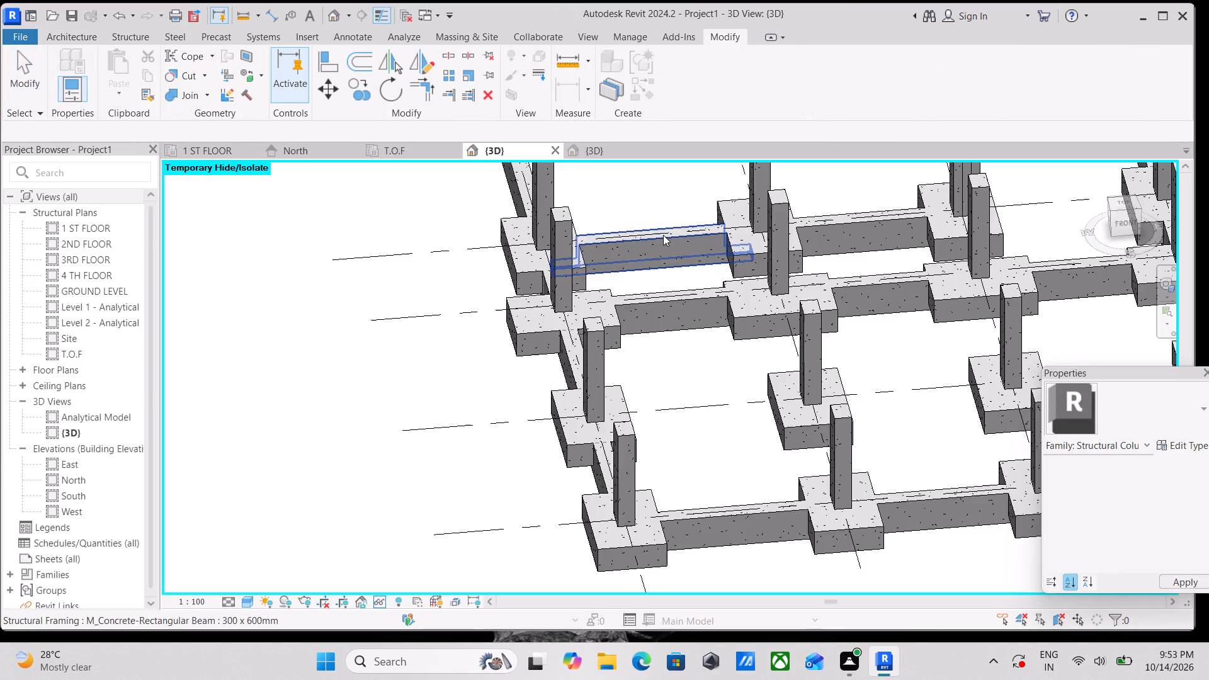
scroll(692, 246, down, 3)
key(Escape)
scroll(778, 289, down, 4)
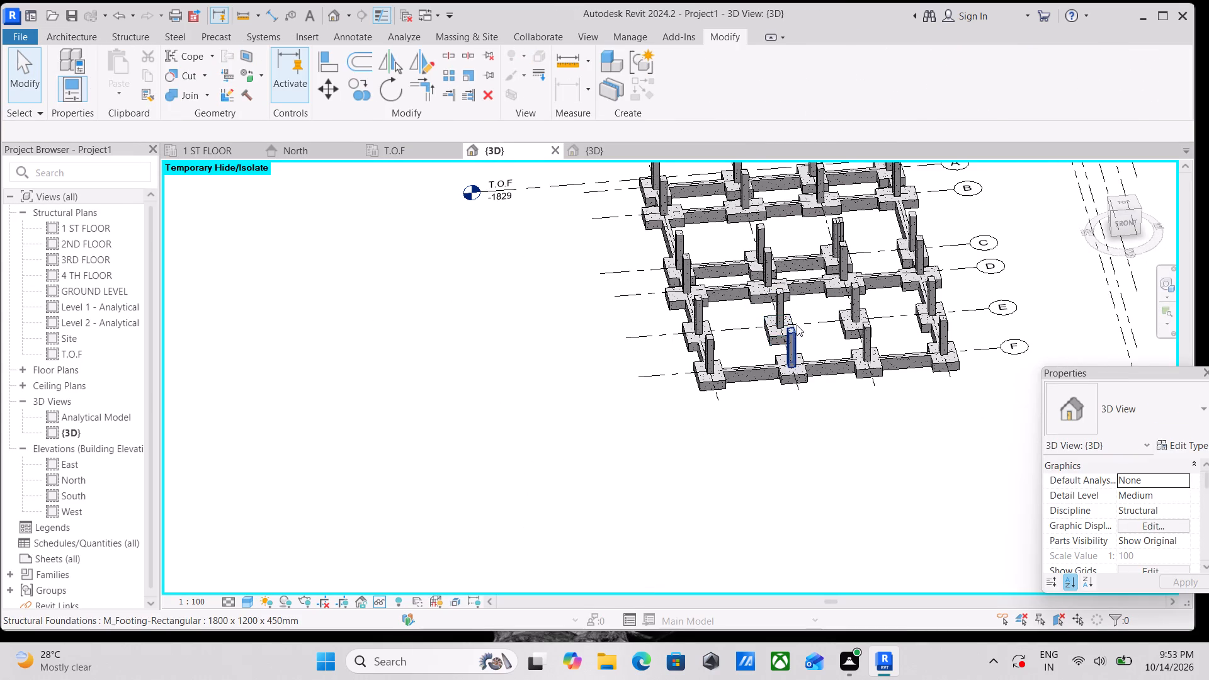
shift+middle_drag(797, 324, 1050, 292)
scroll(940, 252, down, 1)
middle_drag(942, 306, 942, 384)
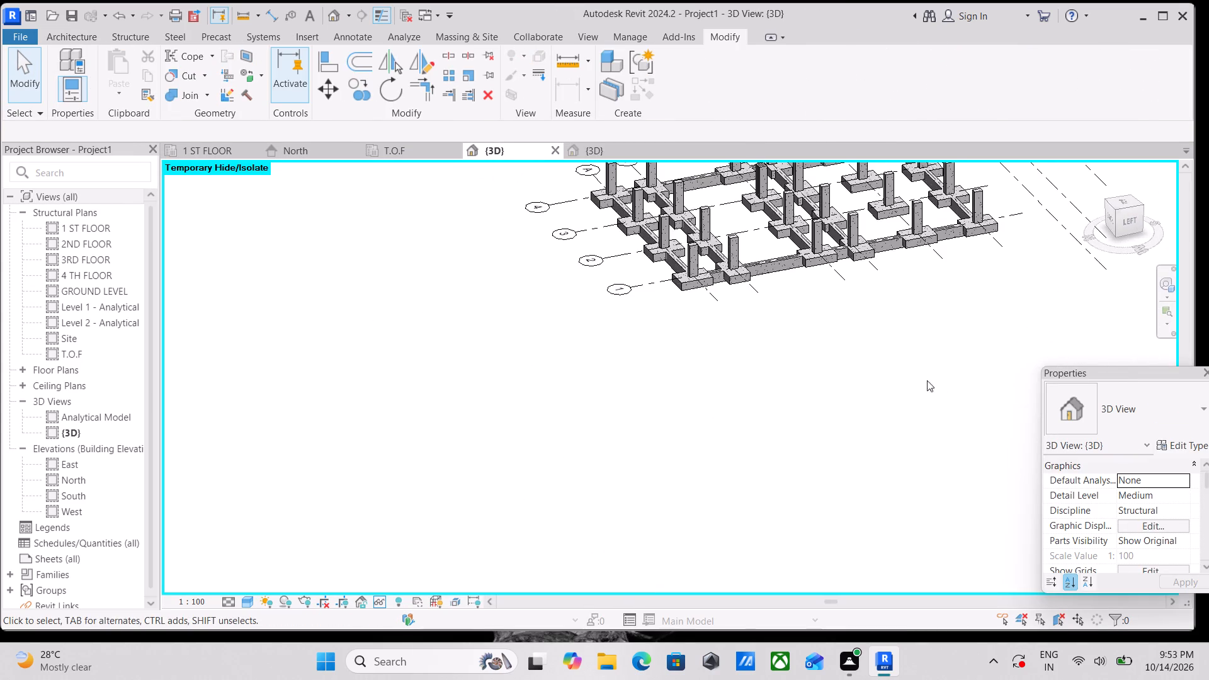
scroll(724, 267, up, 3)
scroll(628, 217, up, 3)
scroll(803, 281, up, 4)
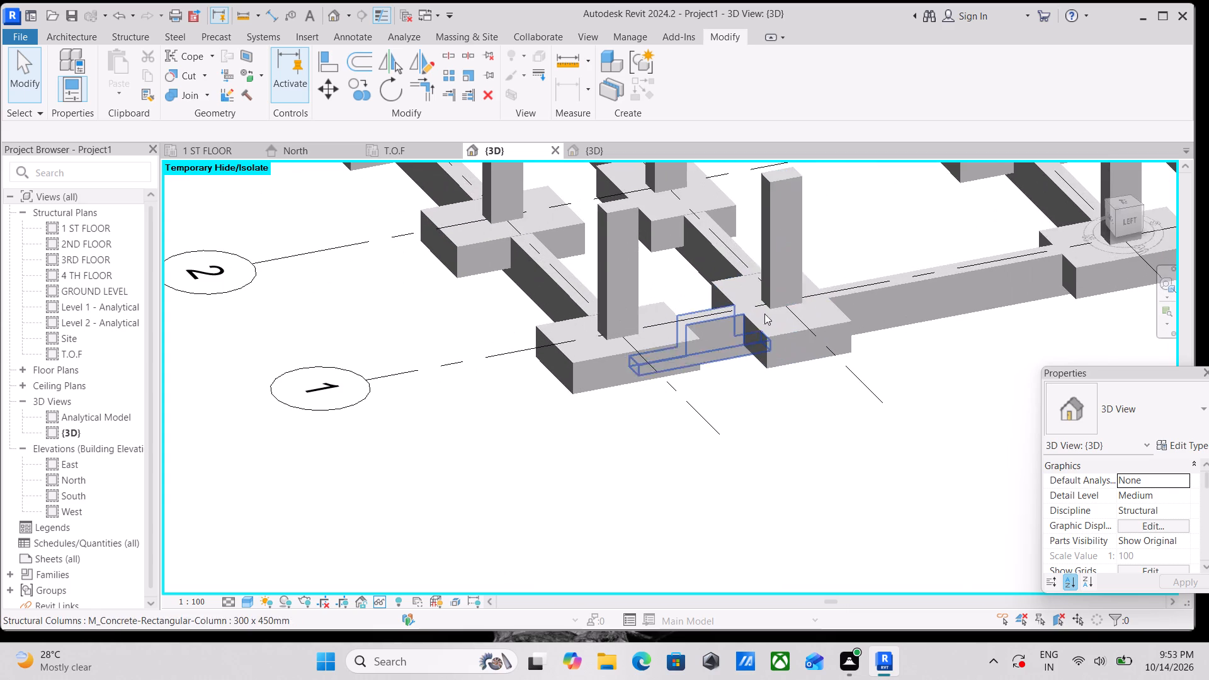
click(735, 314)
scroll(735, 312, down, 2)
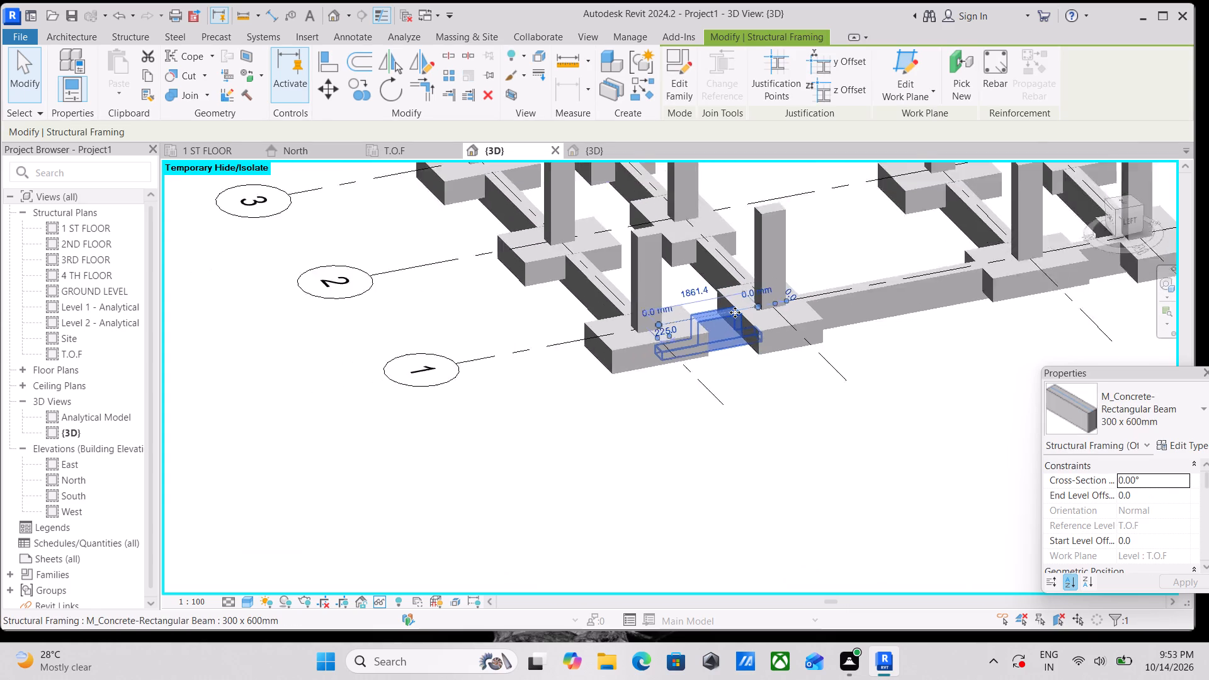
scroll(735, 312, down, 6)
text(SA)
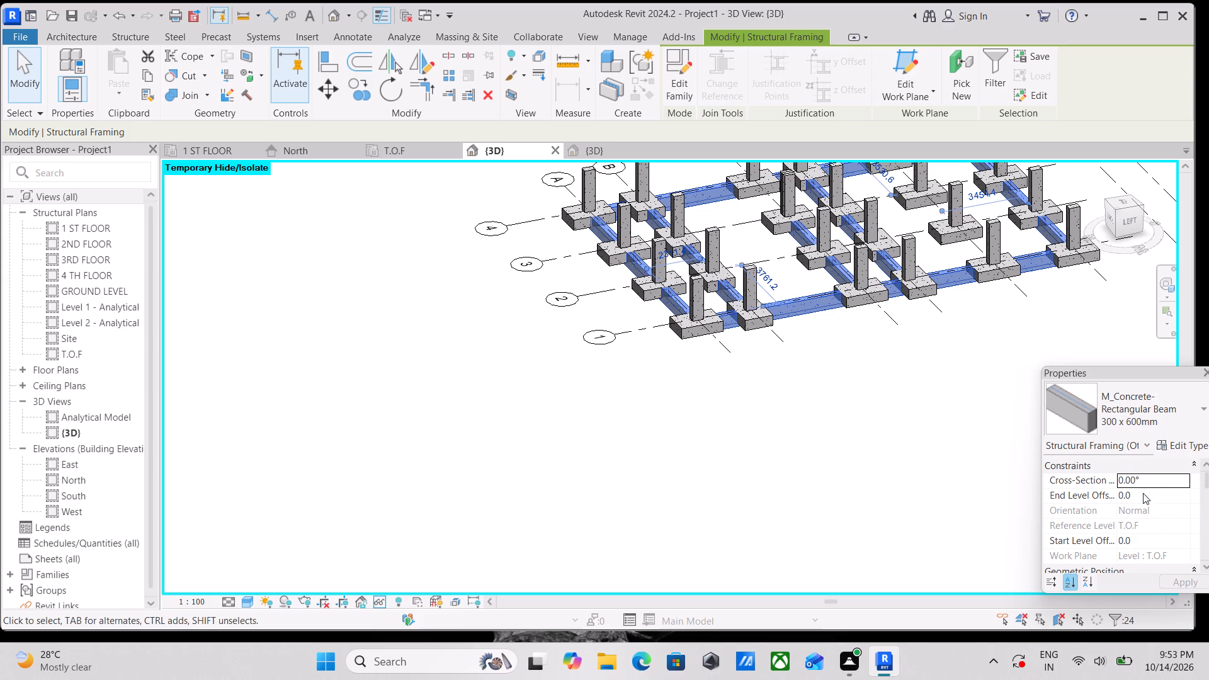
Review the selected beams' instance properties, from the constraints and geometric position through to the IFC parameters.
scroll(1115, 483, down, 3)
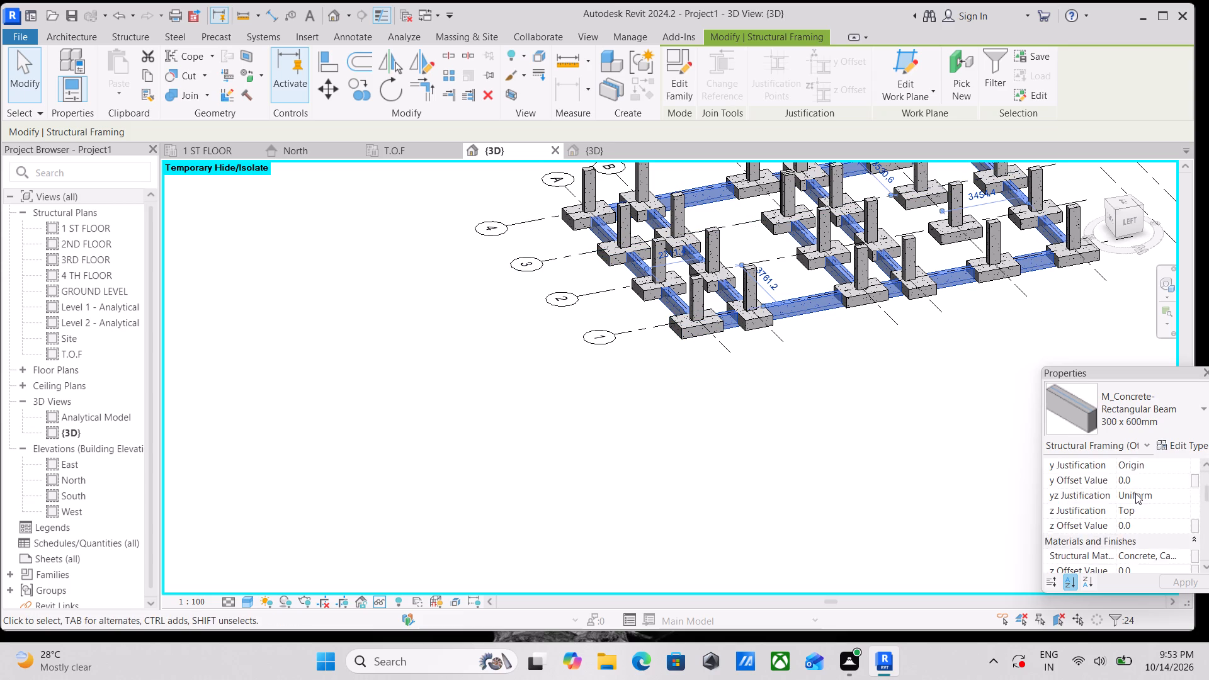
scroll(1135, 493, up, 4)
scroll(1174, 497, down, 1)
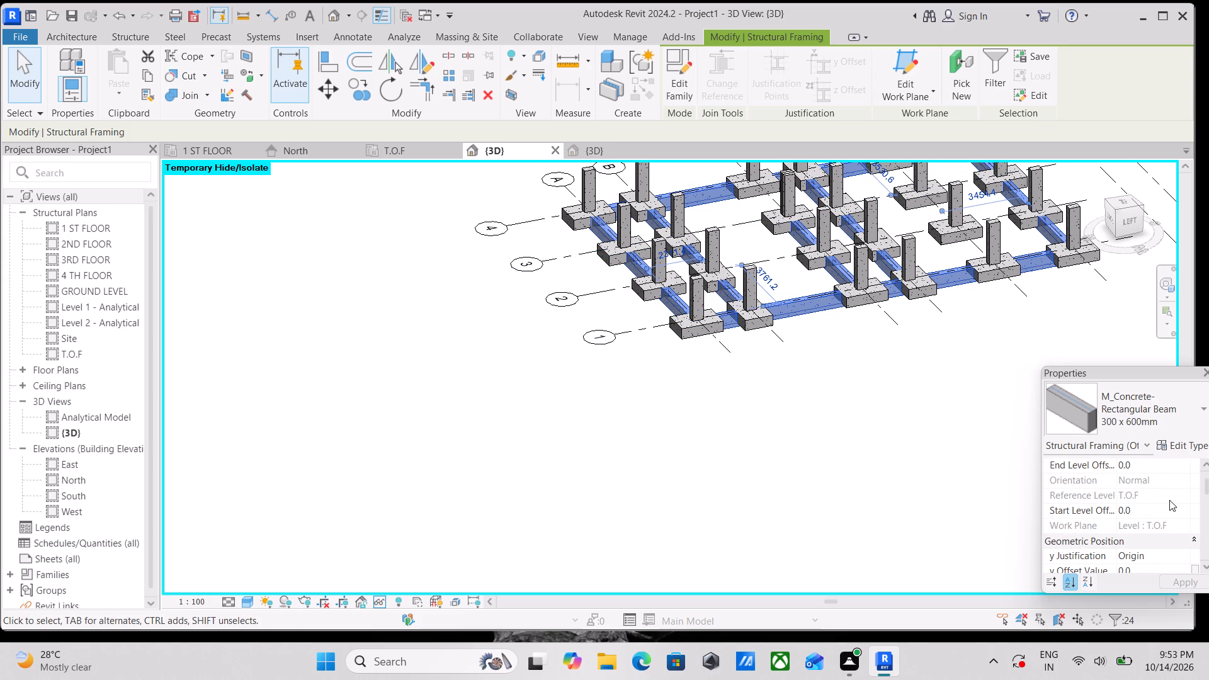
scroll(1150, 484, down, 5)
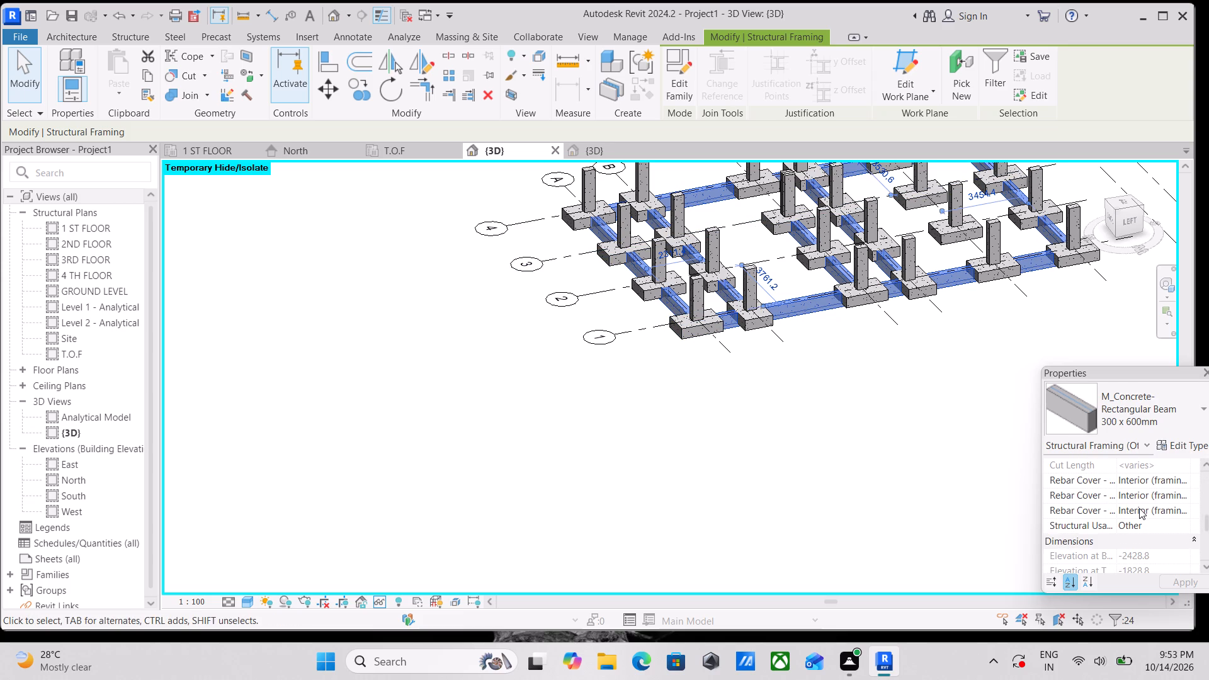
scroll(1139, 514, down, 7)
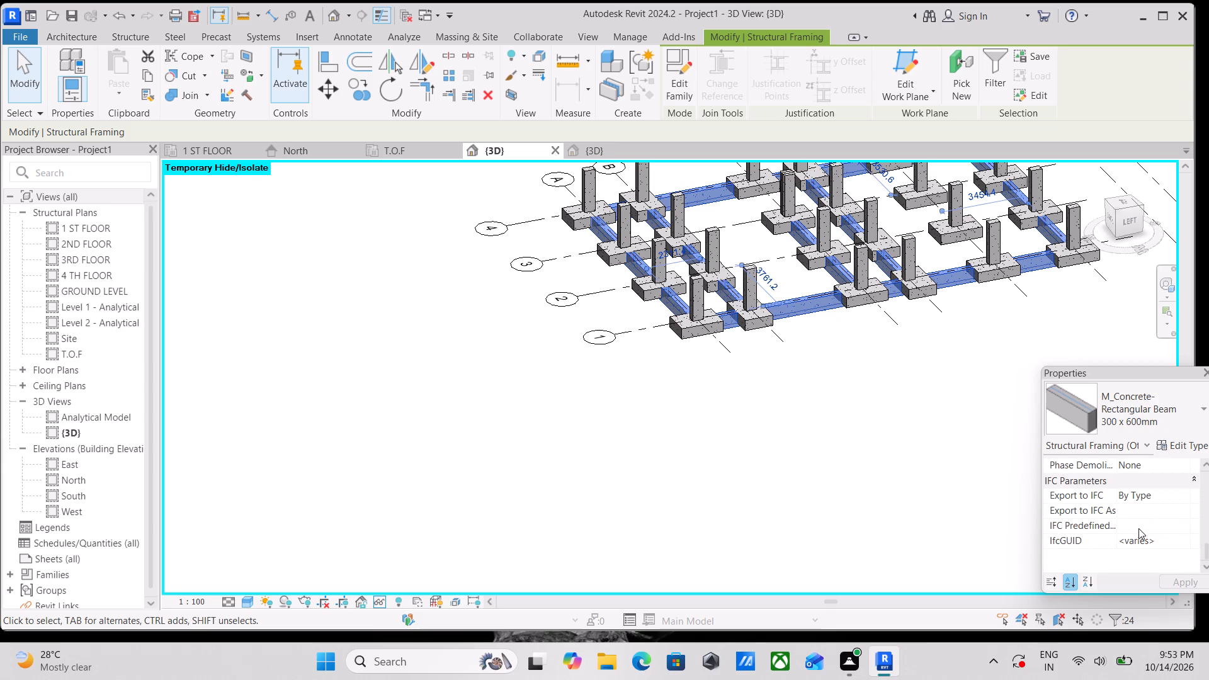
scroll(1138, 528, down, 1)
scroll(997, 337, up, 2)
scroll(996, 337, down, 1)
Examine the selected beams across the foundation layout in 3D and check which elements the properties apply to.
middle_drag(994, 339, 865, 424)
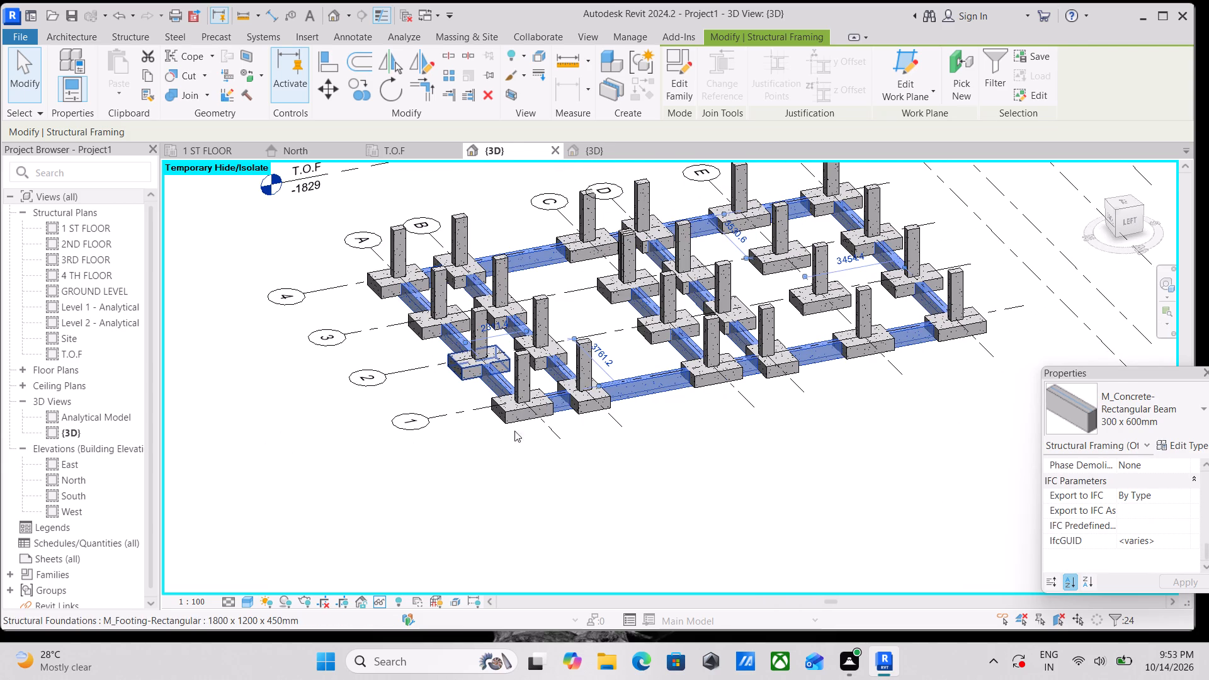
scroll(722, 356, down, 2)
middle_drag(719, 355, 742, 475)
scroll(643, 380, up, 2)
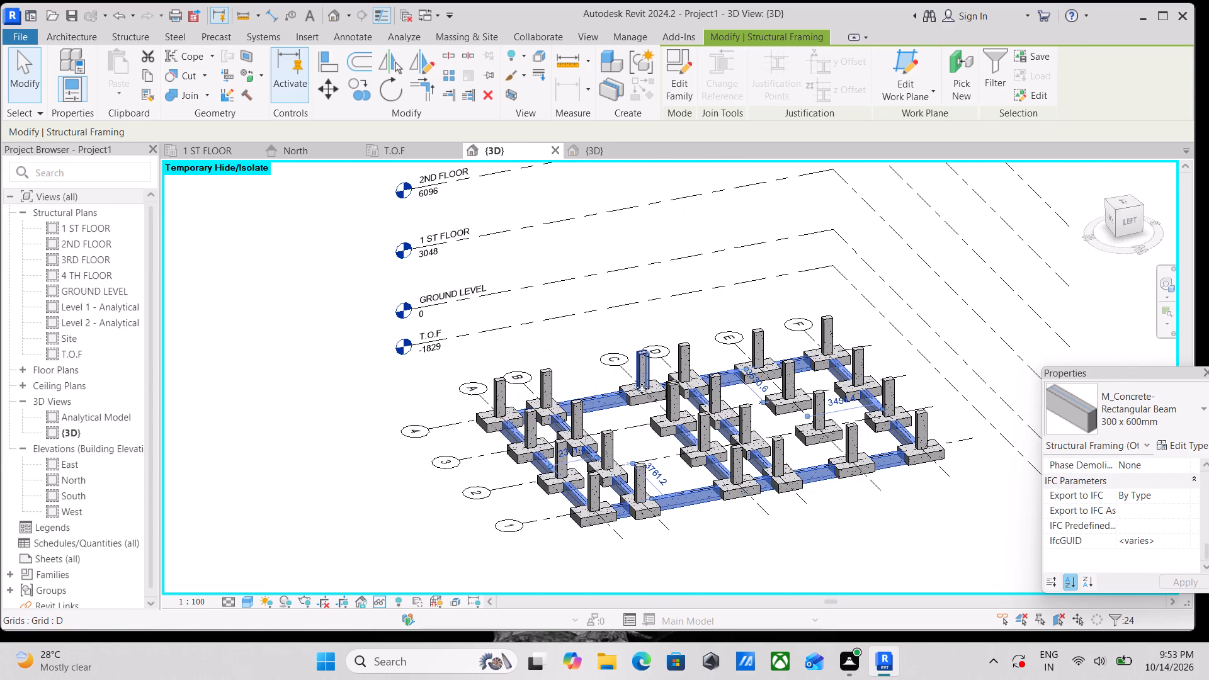
scroll(642, 388, up, 2)
scroll(482, 393, up, 4)
scroll(678, 396, down, 3)
middle_drag(677, 395, 674, 342)
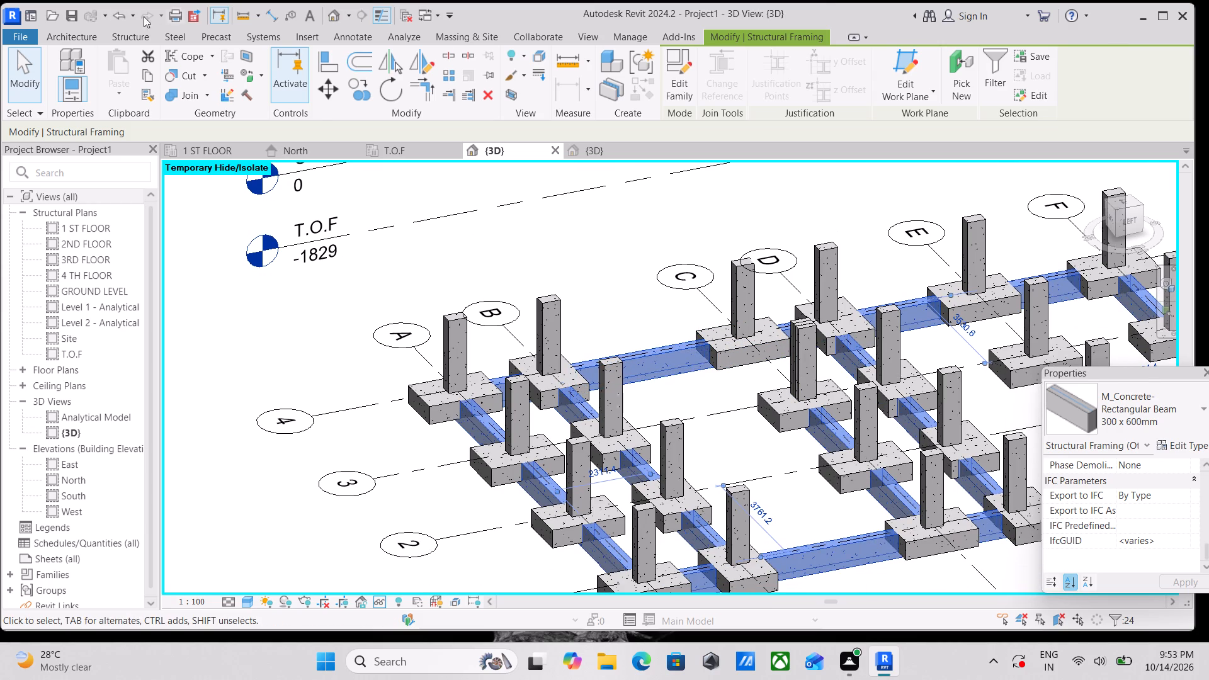
scroll(460, 243, down, 3)
scroll(634, 262, down, 2)
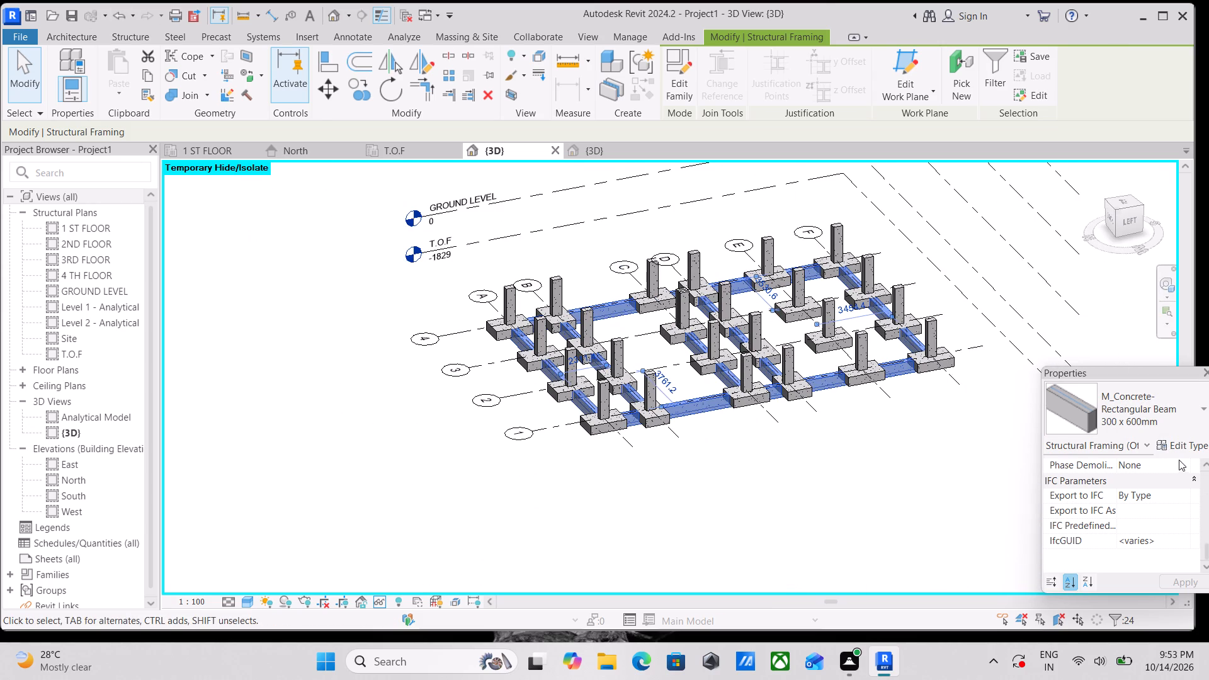
click(1141, 443)
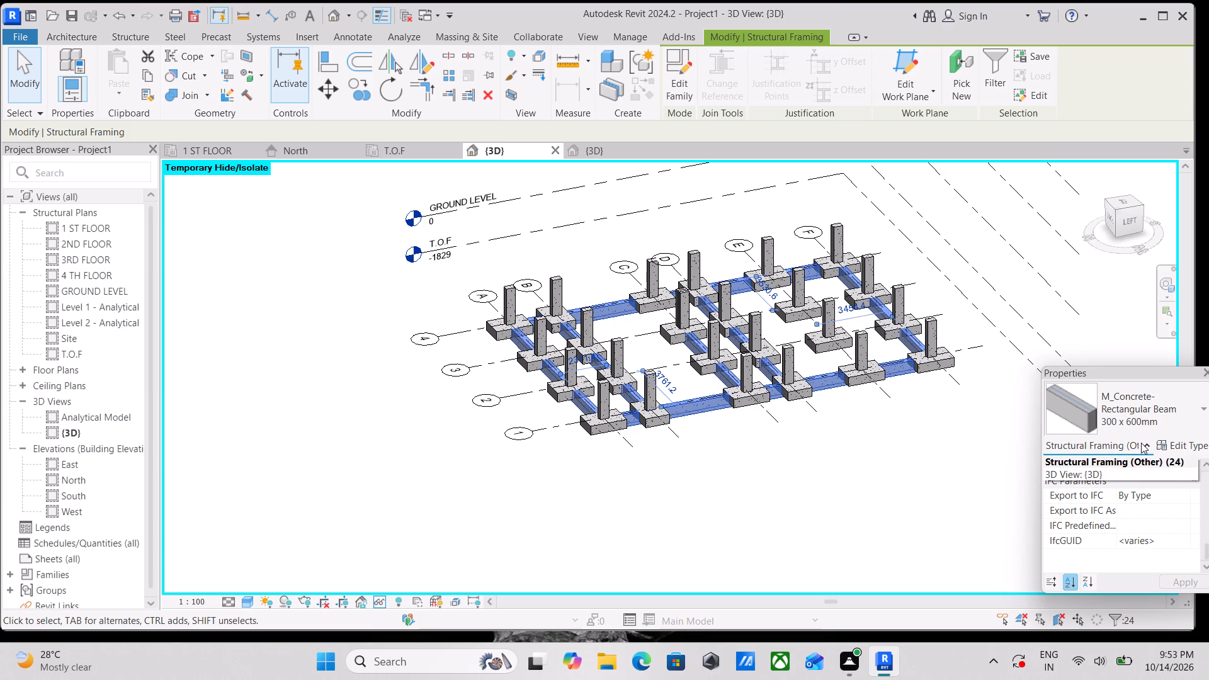
Check the beam types available for the selected beams and review their phasing, identity and IFC properties.
click(1141, 443)
click(1196, 421)
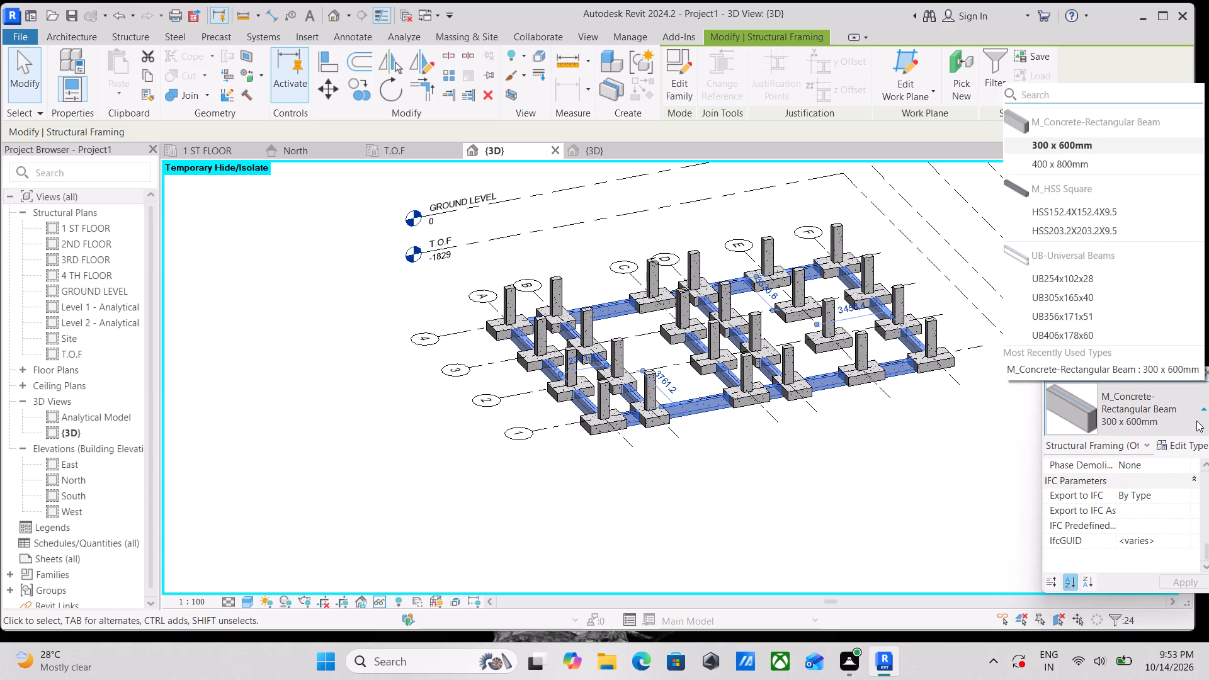
click(1196, 421)
scroll(1123, 520, down, 3)
scroll(1113, 530, up, 2)
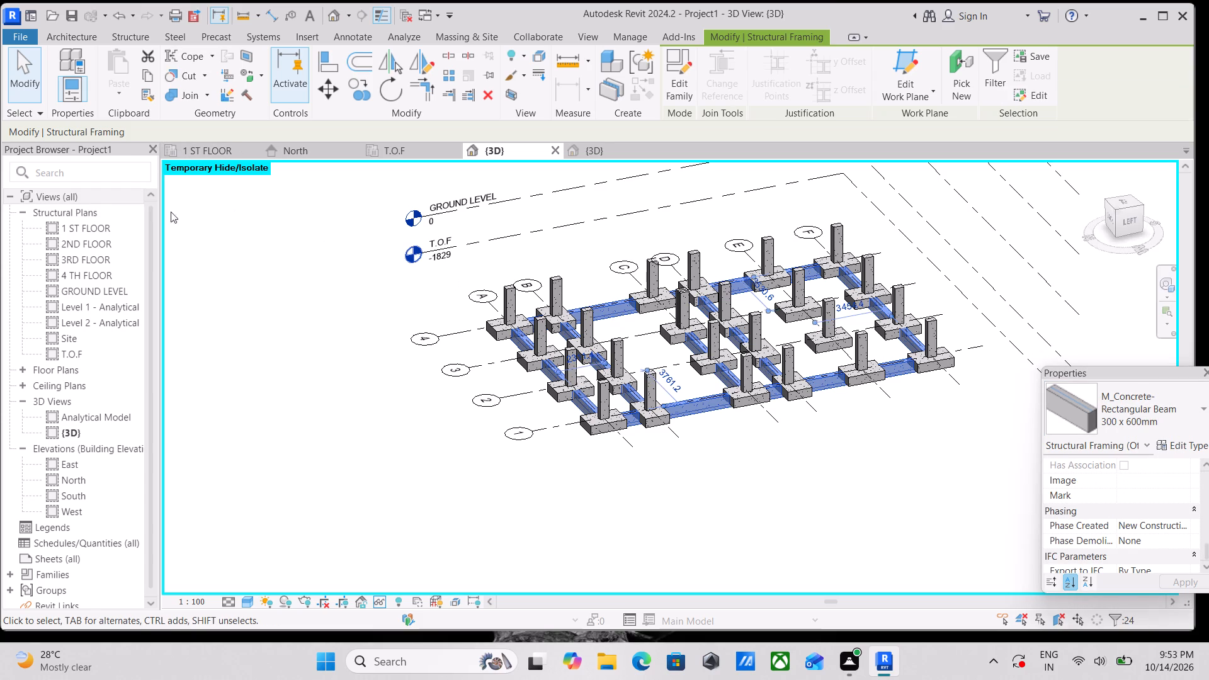
scroll(928, 329, down, 2)
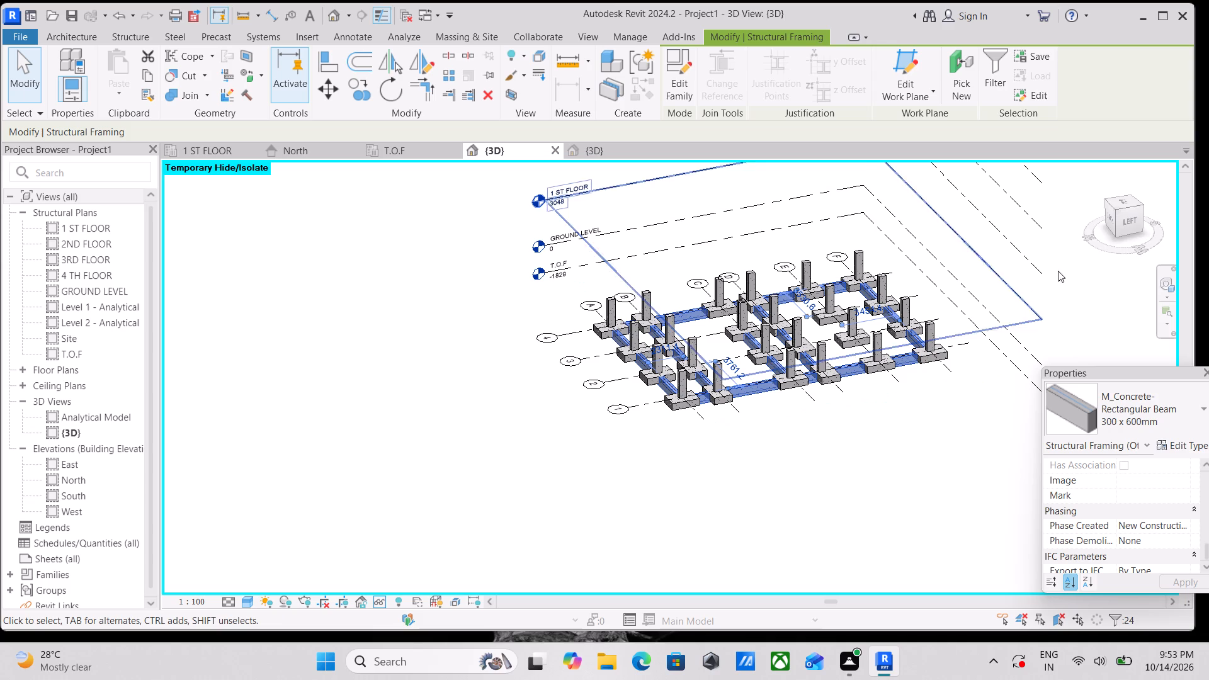
scroll(892, 426, up, 1)
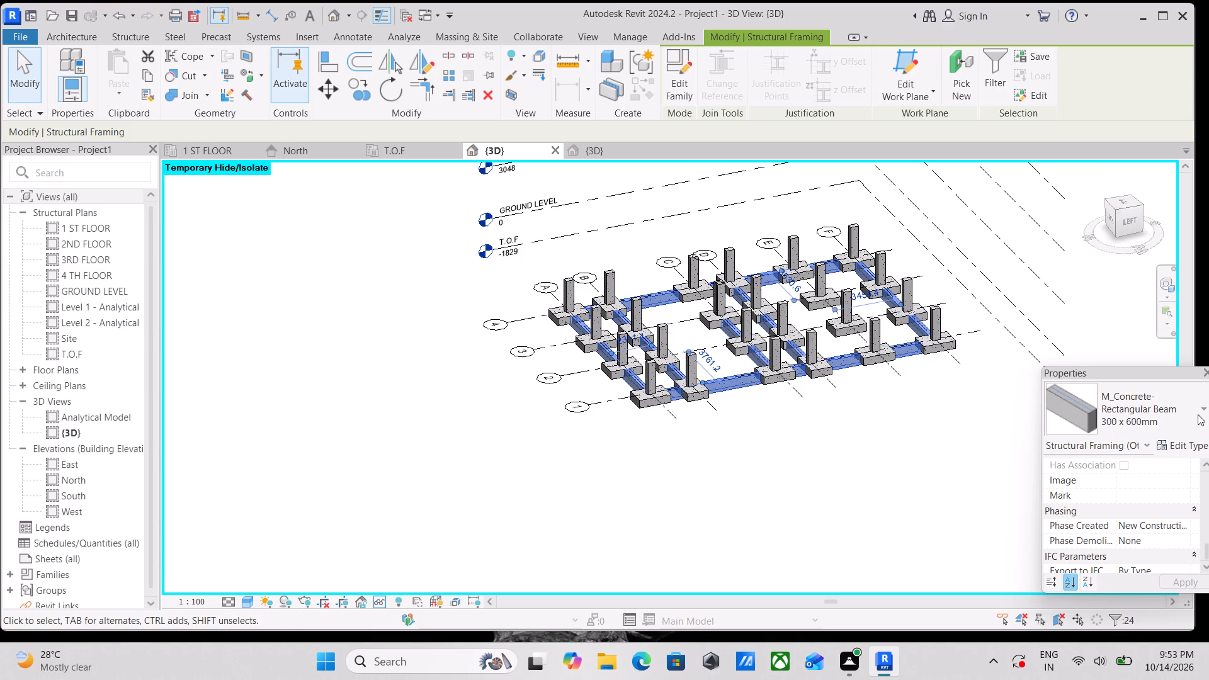
scroll(1105, 501, down, 3)
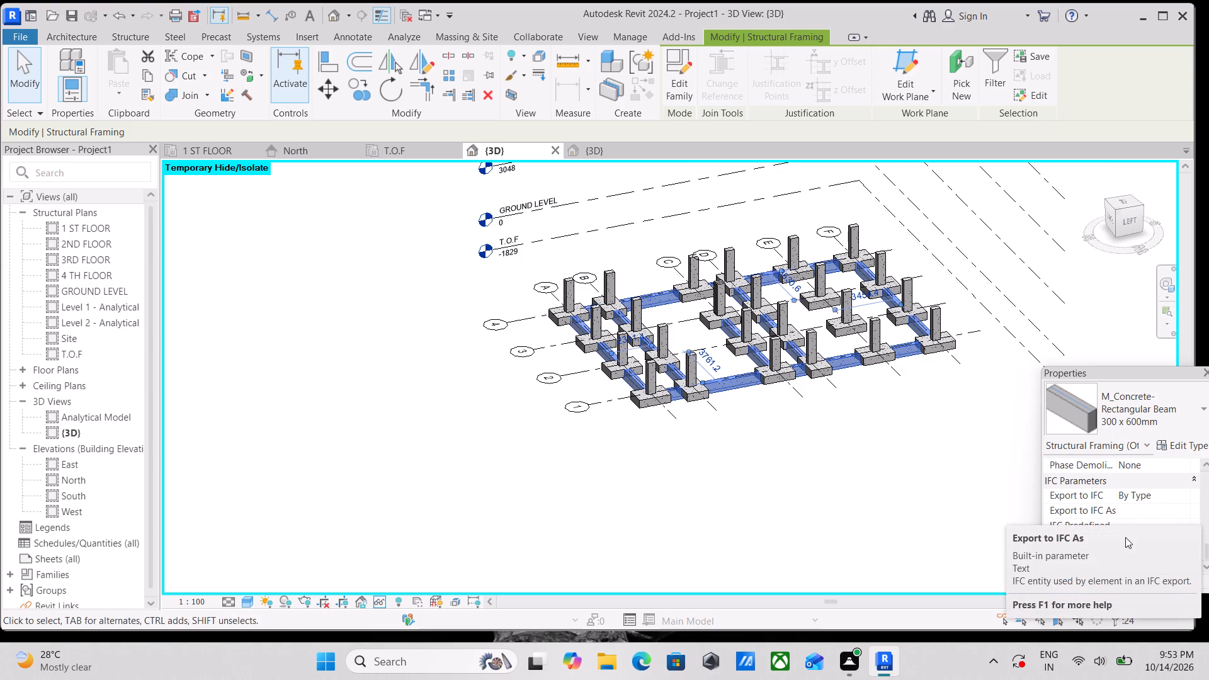
scroll(1122, 540, up, 3)
scroll(778, 354, up, 4)
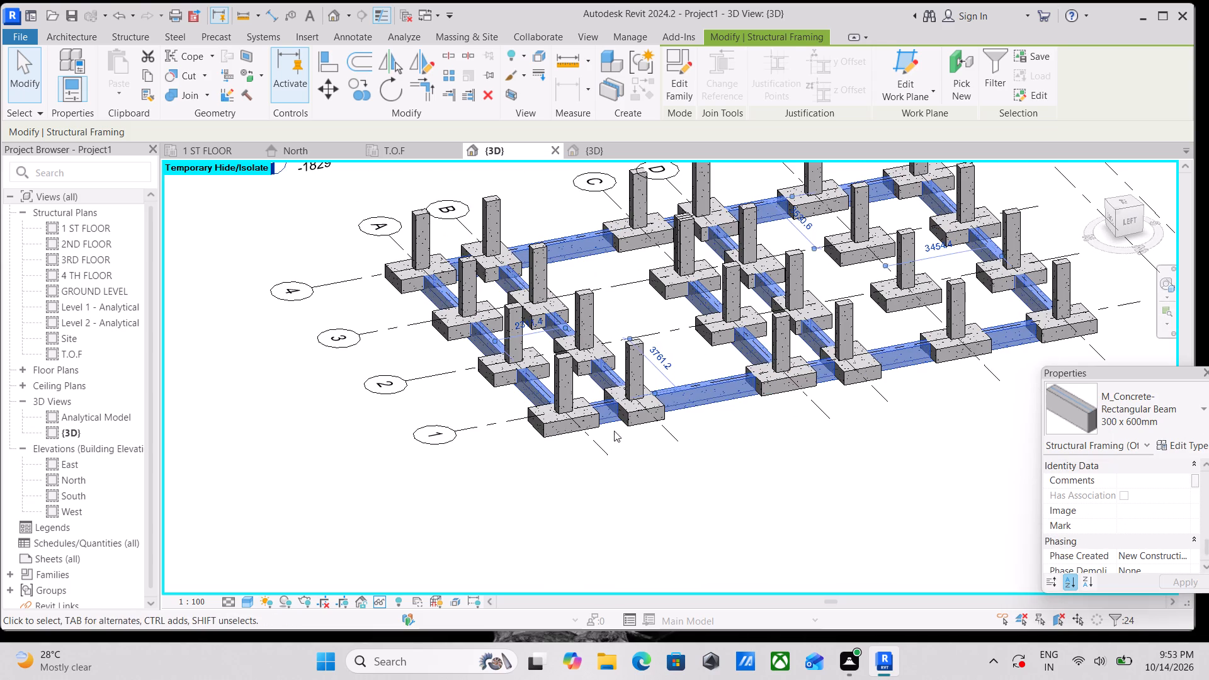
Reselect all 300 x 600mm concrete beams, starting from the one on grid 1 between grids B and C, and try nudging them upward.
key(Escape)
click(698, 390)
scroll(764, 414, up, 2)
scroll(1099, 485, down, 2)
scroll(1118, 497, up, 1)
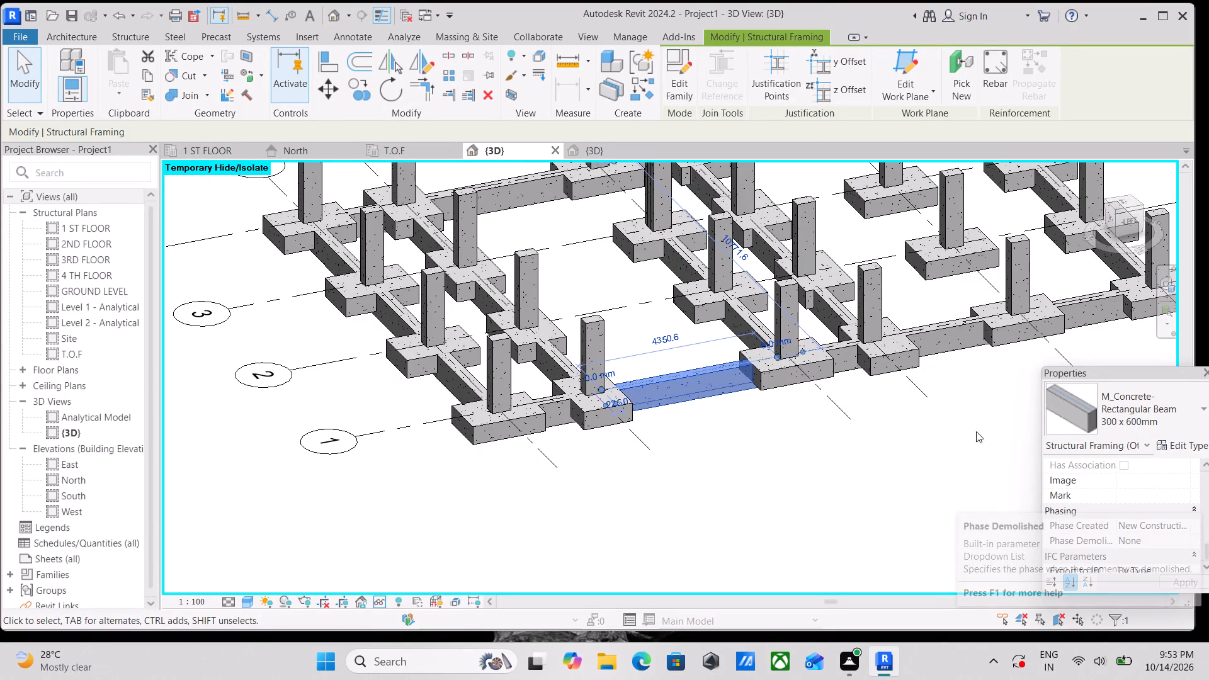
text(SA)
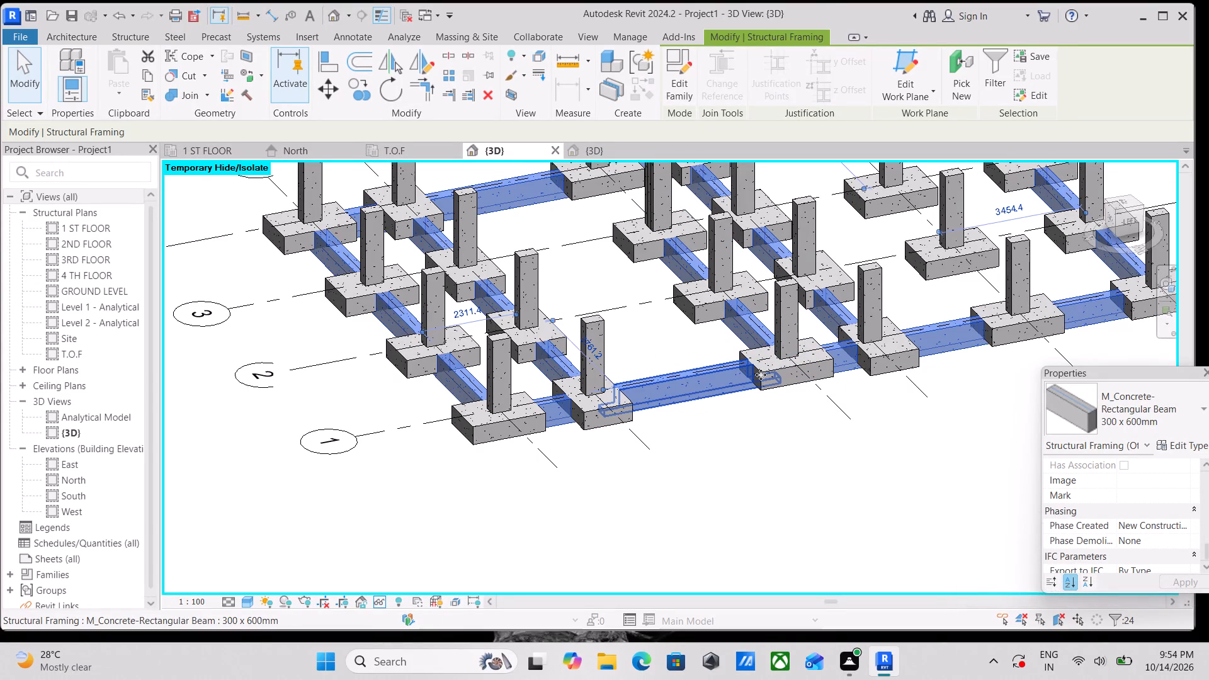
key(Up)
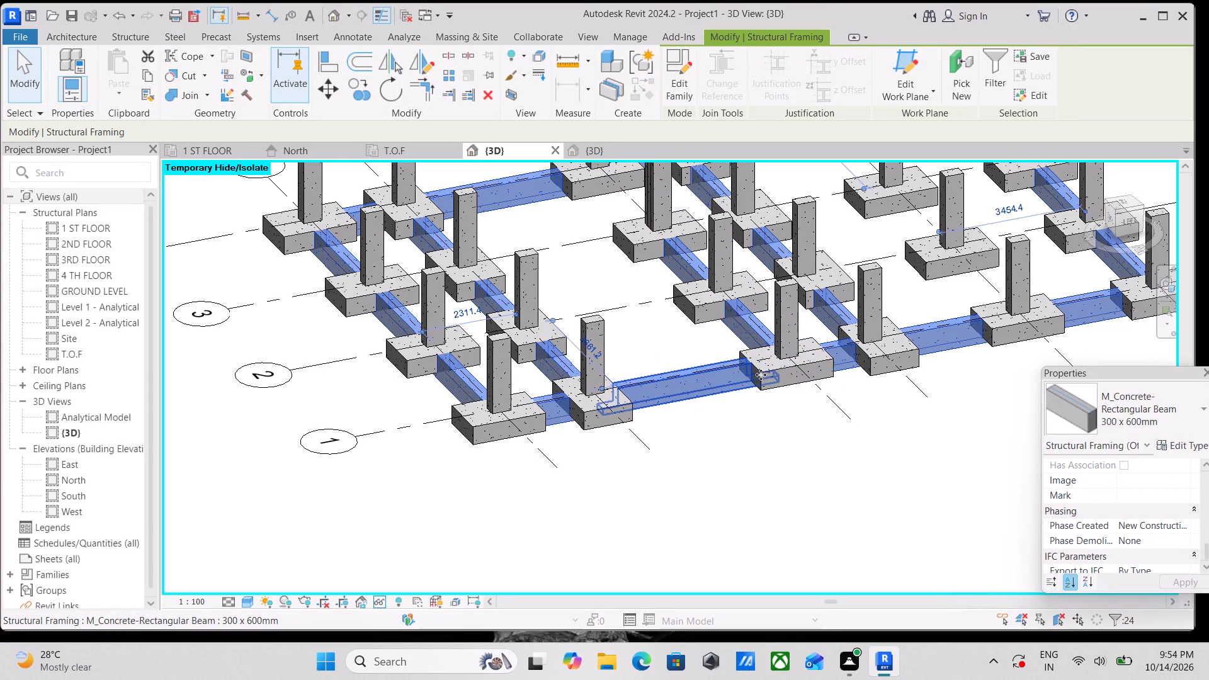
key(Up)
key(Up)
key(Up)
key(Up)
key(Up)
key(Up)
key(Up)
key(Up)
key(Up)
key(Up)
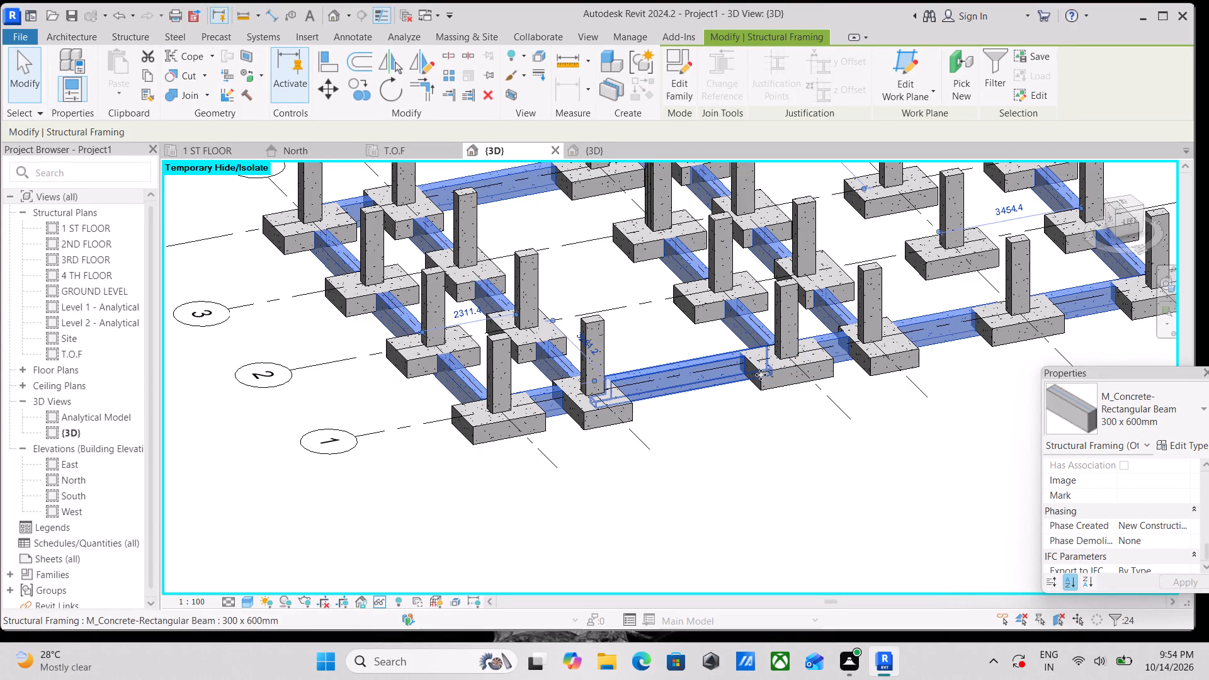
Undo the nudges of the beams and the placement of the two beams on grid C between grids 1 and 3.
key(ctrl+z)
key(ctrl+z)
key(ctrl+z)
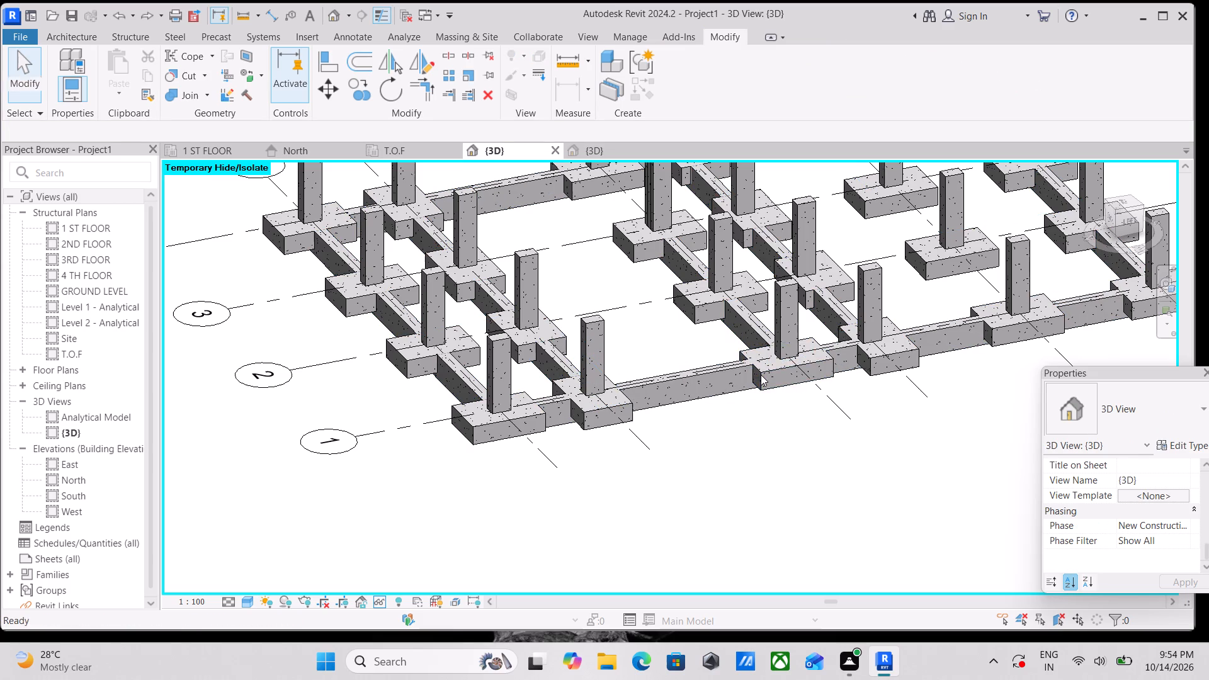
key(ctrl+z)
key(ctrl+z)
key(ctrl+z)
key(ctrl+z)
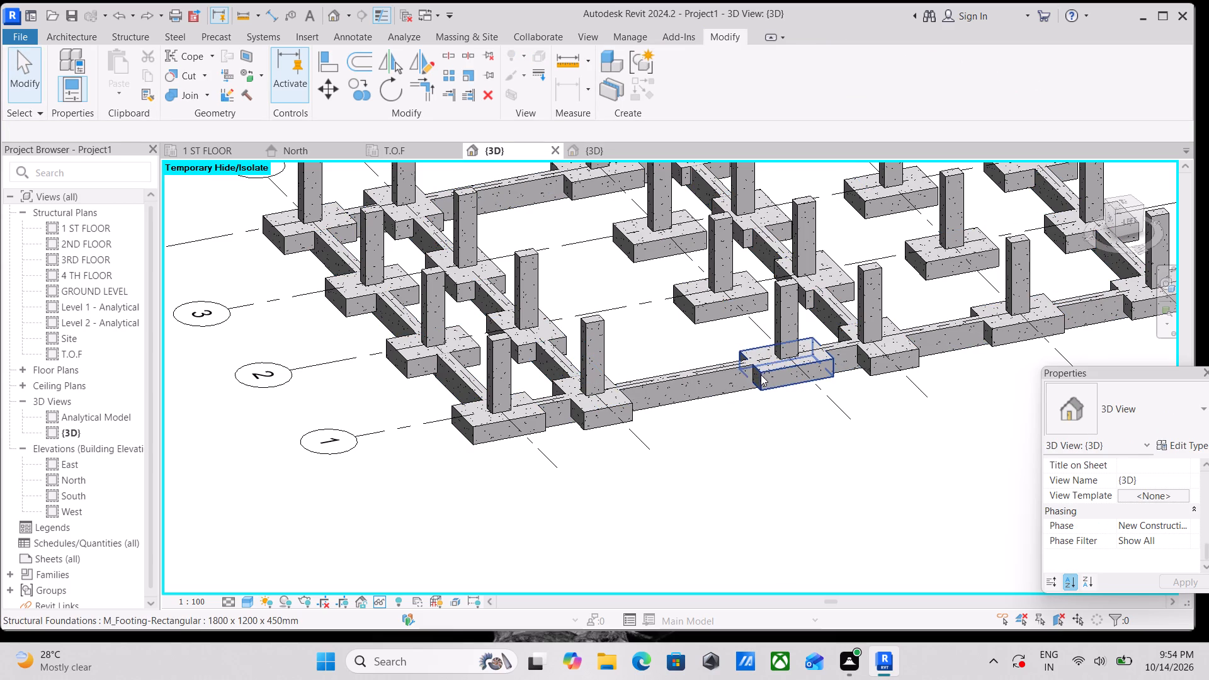
Select all instances of the 300 x 600mm concrete beam, starting from the one on grid 1 between grids B and C.
scroll(570, 340, down, 2)
click(675, 370)
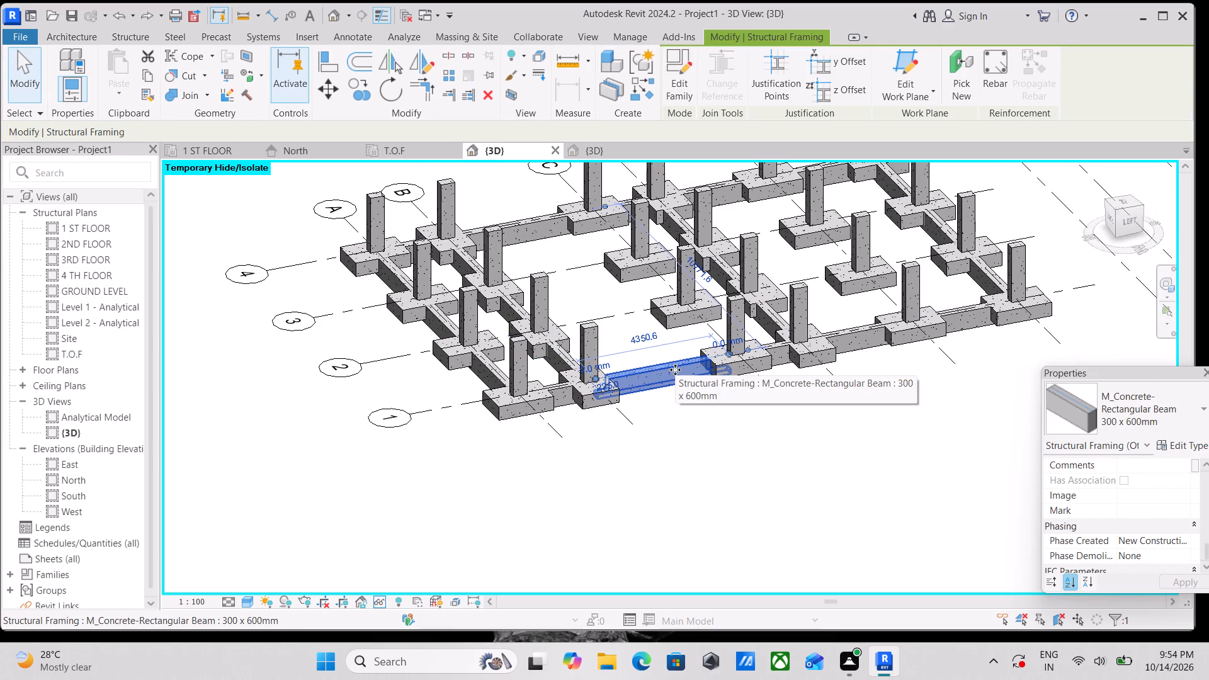
text(SA)
scroll(678, 367, down, 2)
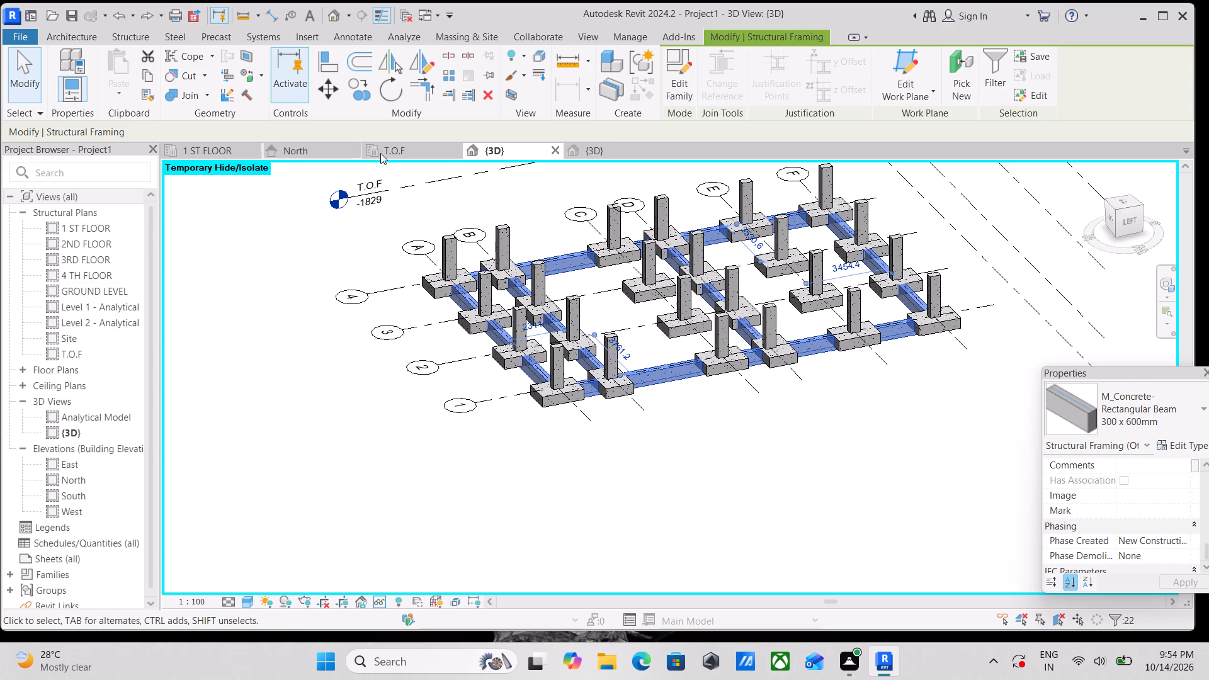
Examine the selected beams and their properties in the T.O.F structural plan, including the plan view's own properties.
click(414, 155)
scroll(561, 287, down, 4)
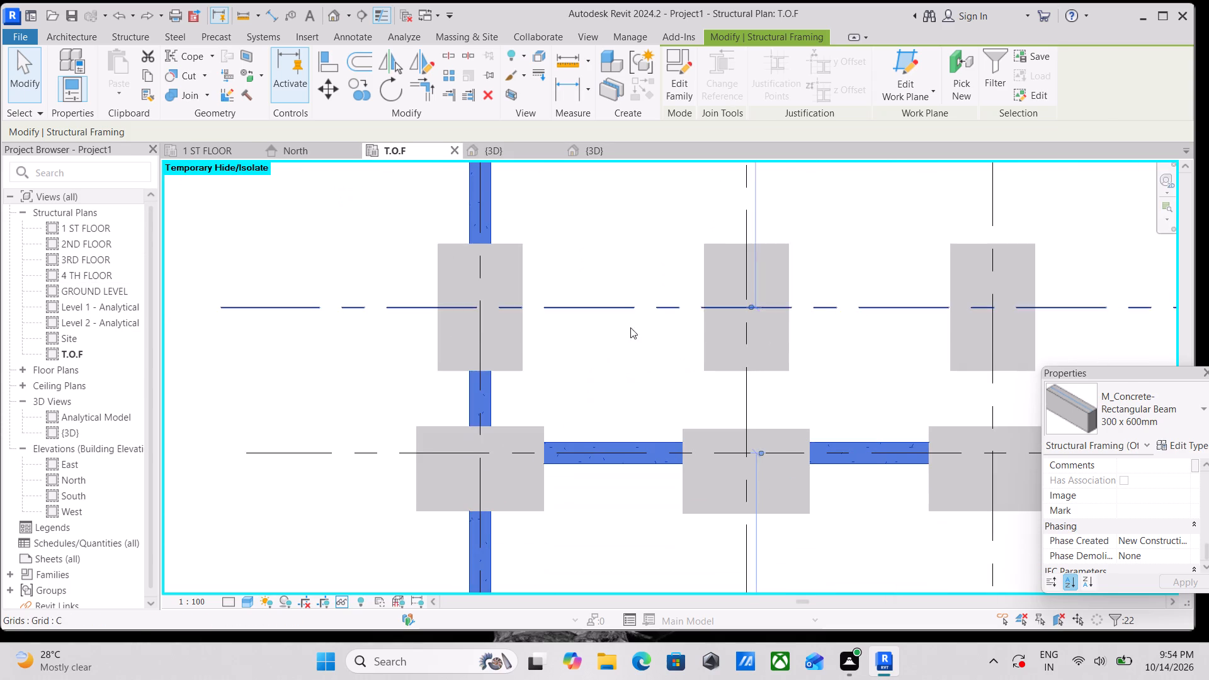
scroll(1191, 503, down, 2)
scroll(1171, 499, up, 2)
scroll(1157, 506, down, 3)
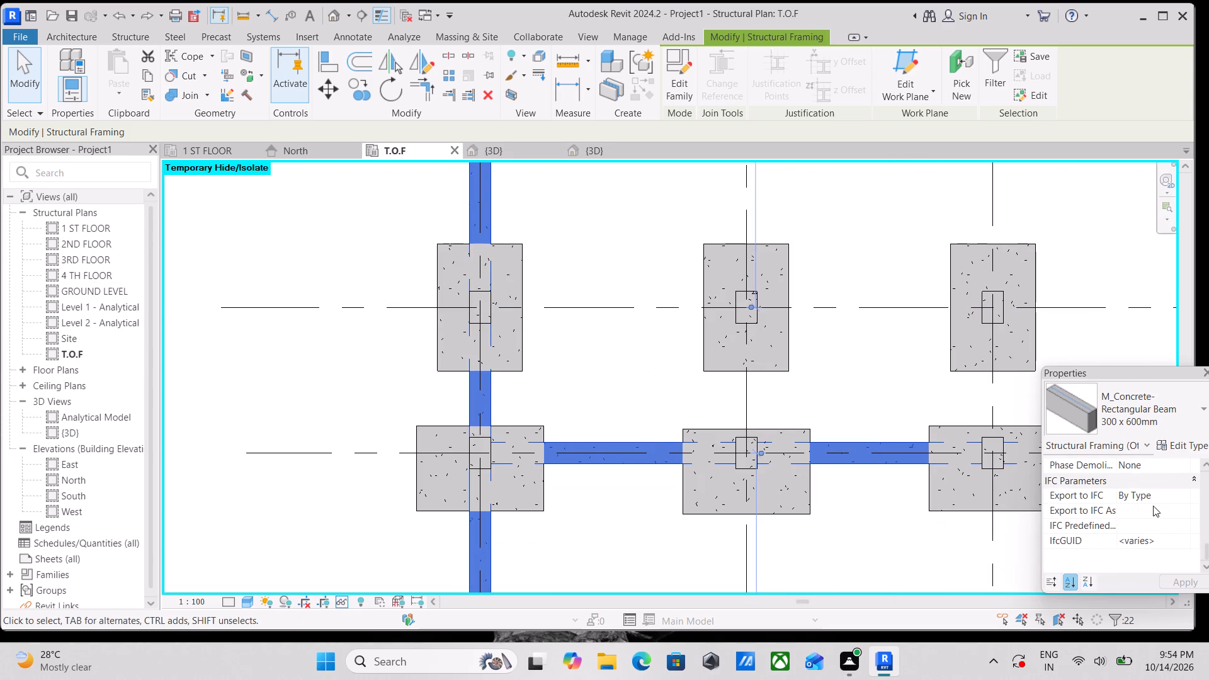
scroll(1129, 512, down, 2)
scroll(1118, 514, up, 6)
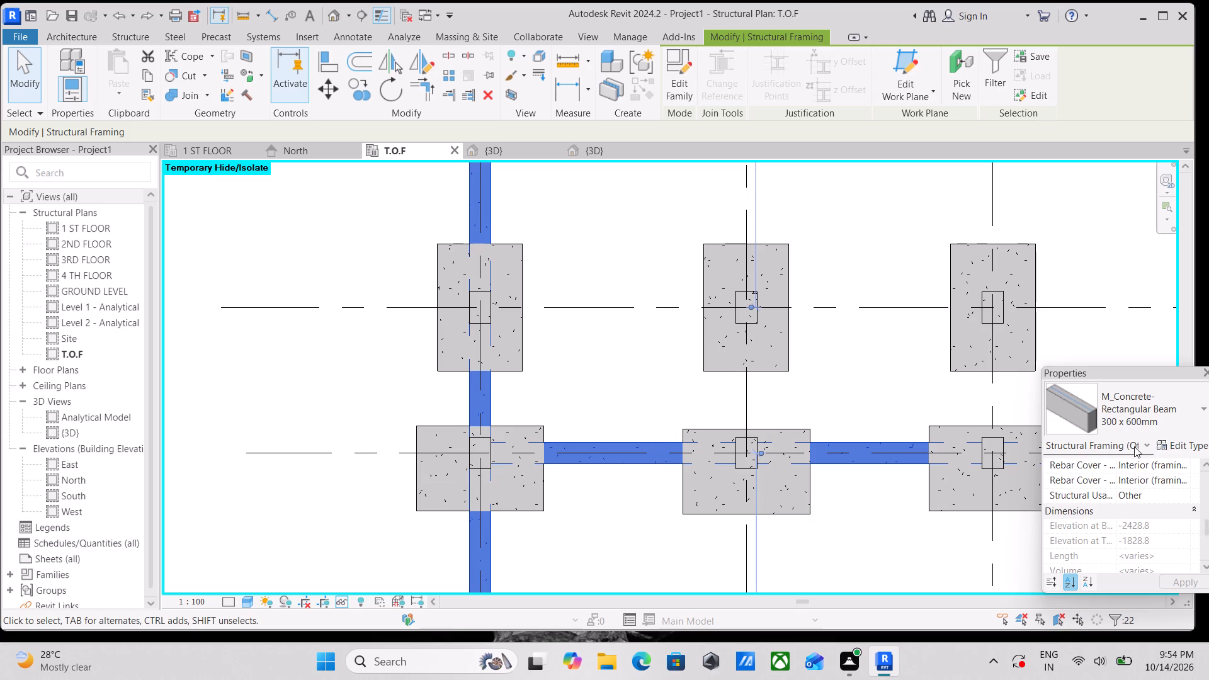
click(1137, 445)
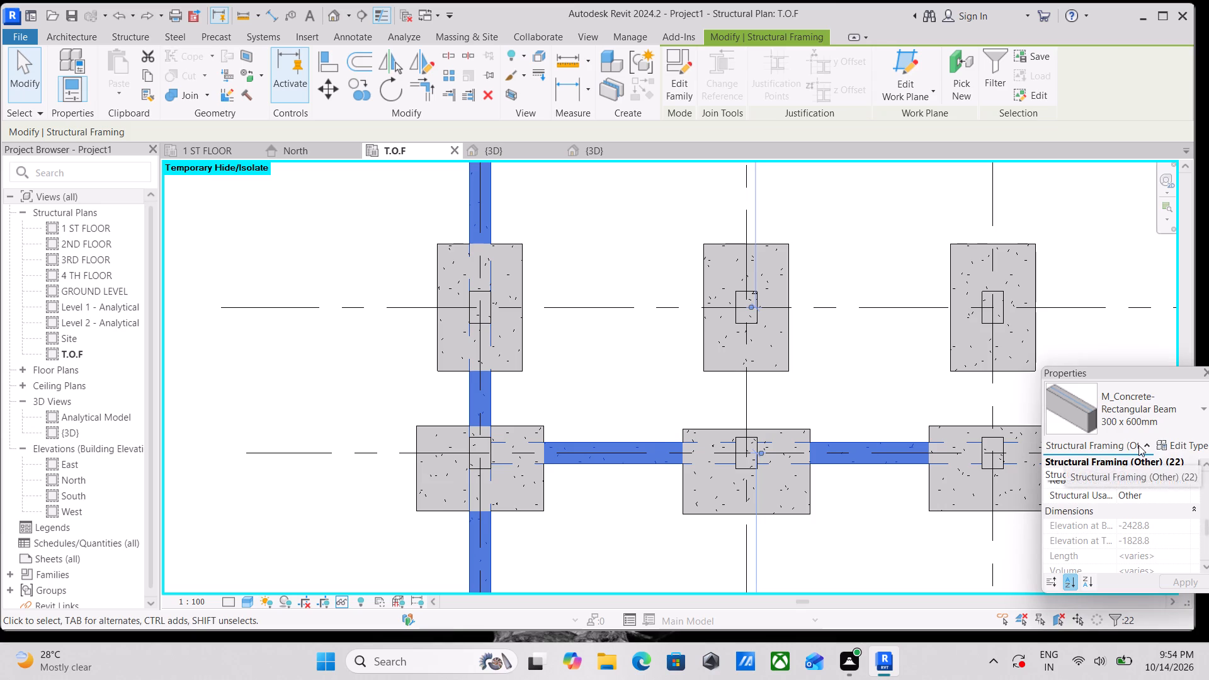
click(1123, 475)
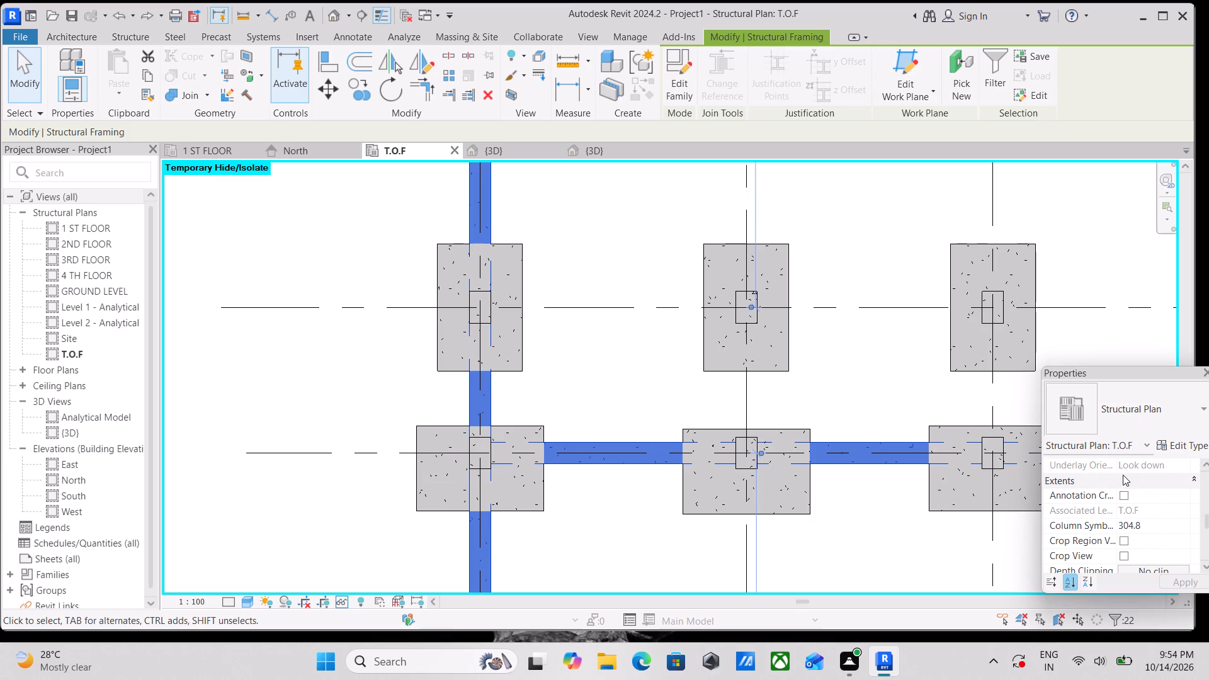
scroll(369, 342, down, 4)
scroll(463, 344, down, 4)
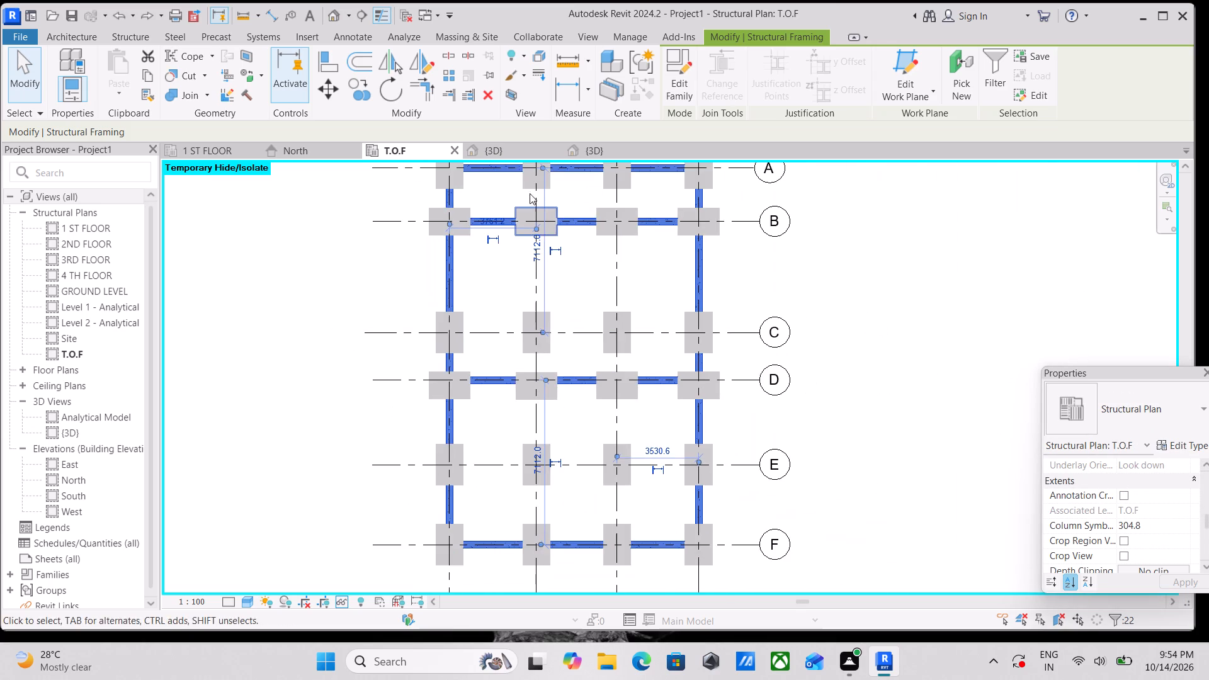
Examine the selected beams against the T.O.F level in the North elevation and review their constraints, reference level, work plane and geometric position.
click(217, 153)
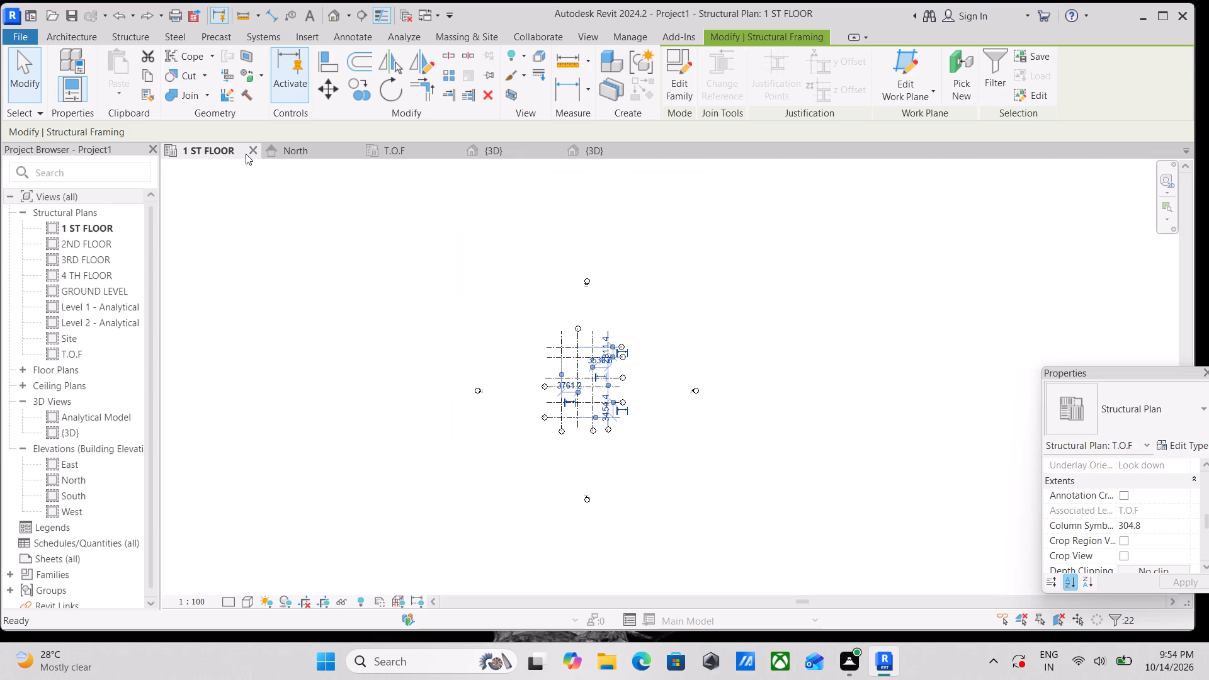
click(306, 150)
scroll(650, 542, up, 3)
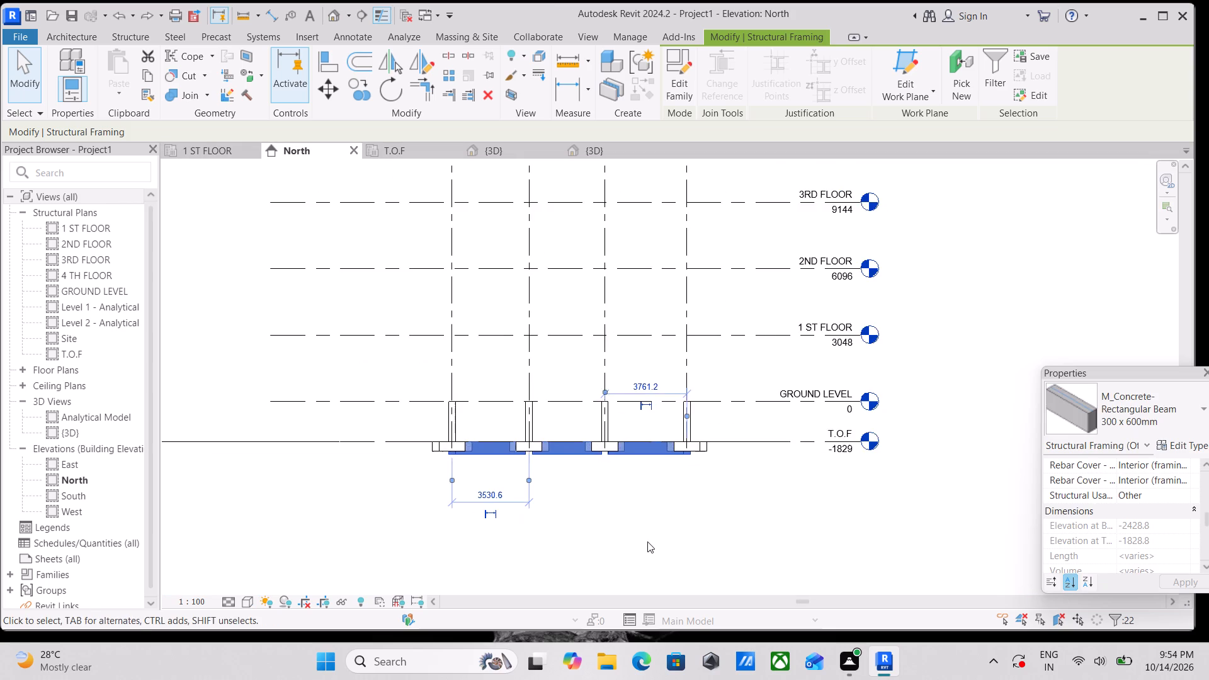
scroll(598, 473, up, 3)
scroll(1118, 510, down, 3)
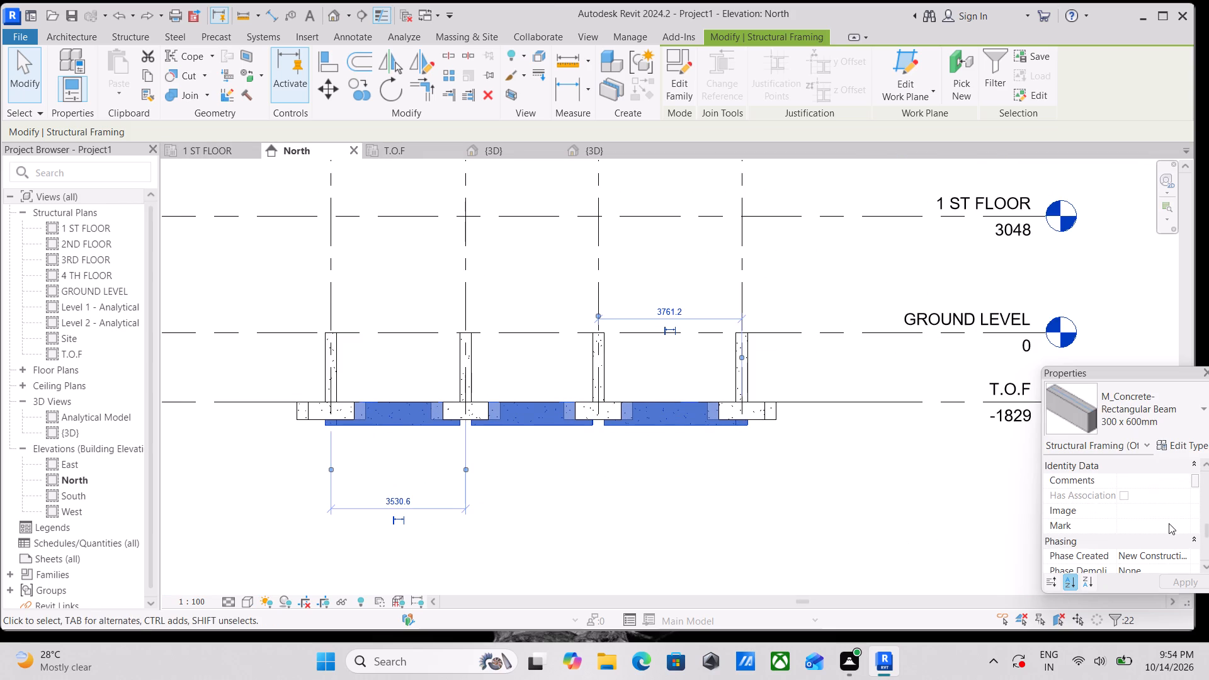
scroll(1149, 541, down, 6)
scroll(1089, 506, up, 1)
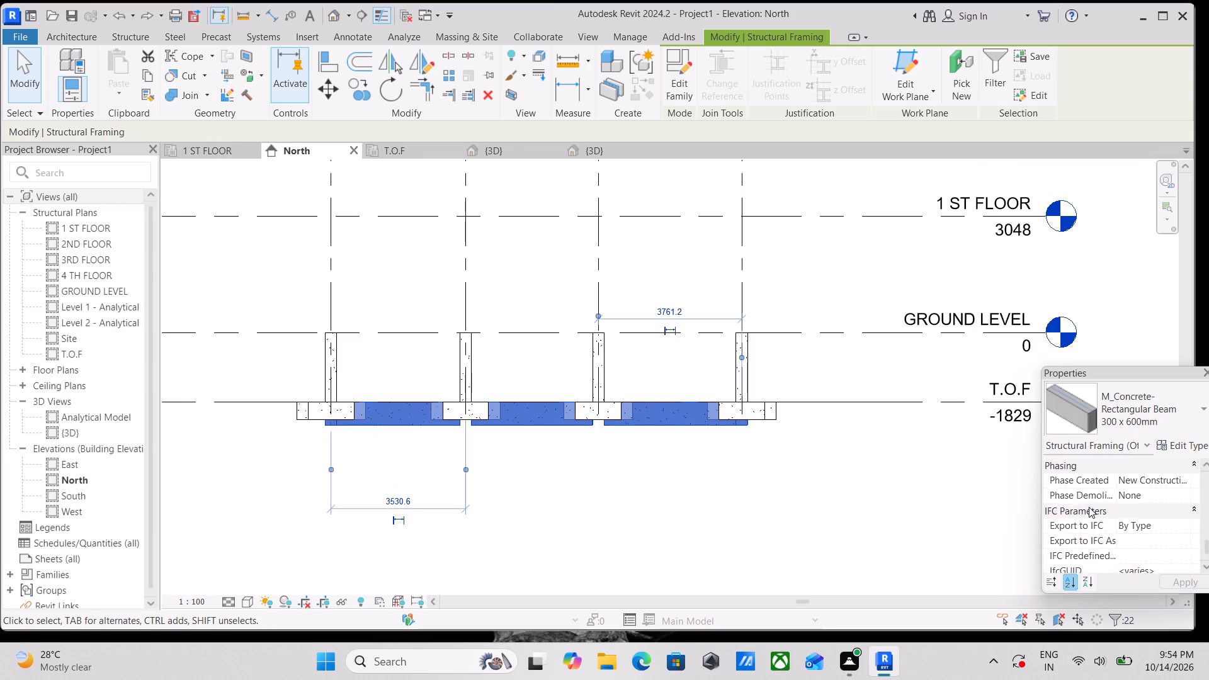
scroll(1089, 507, up, 9)
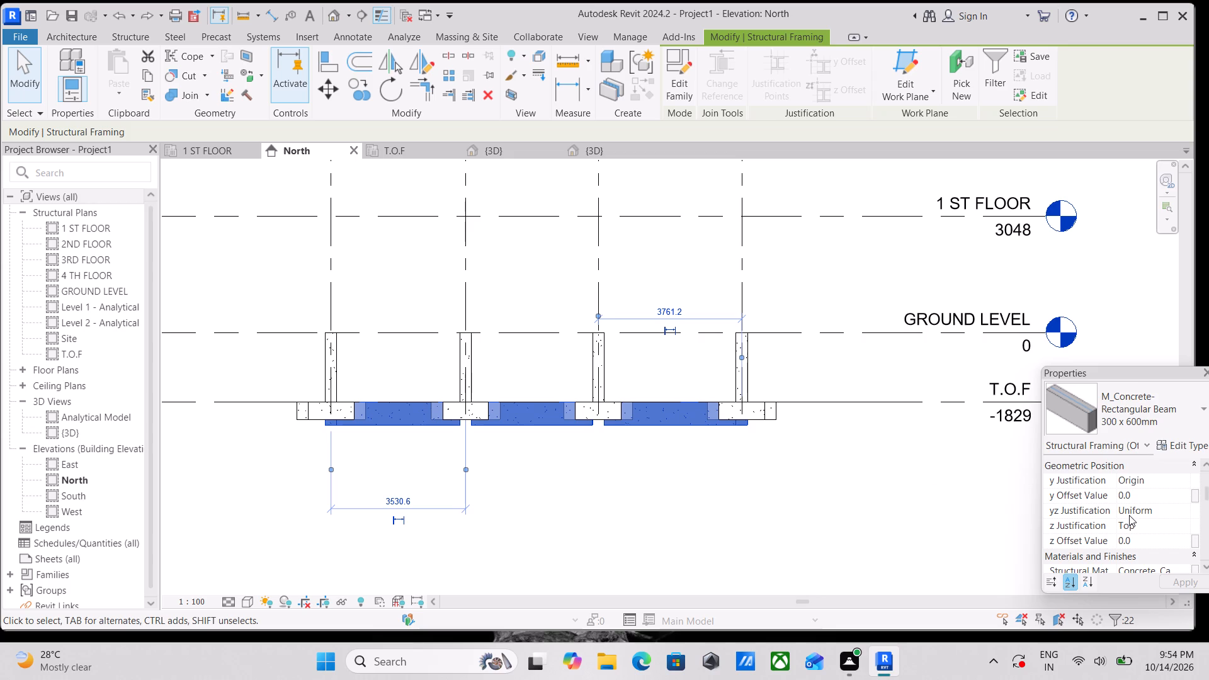
scroll(1147, 516, up, 4)
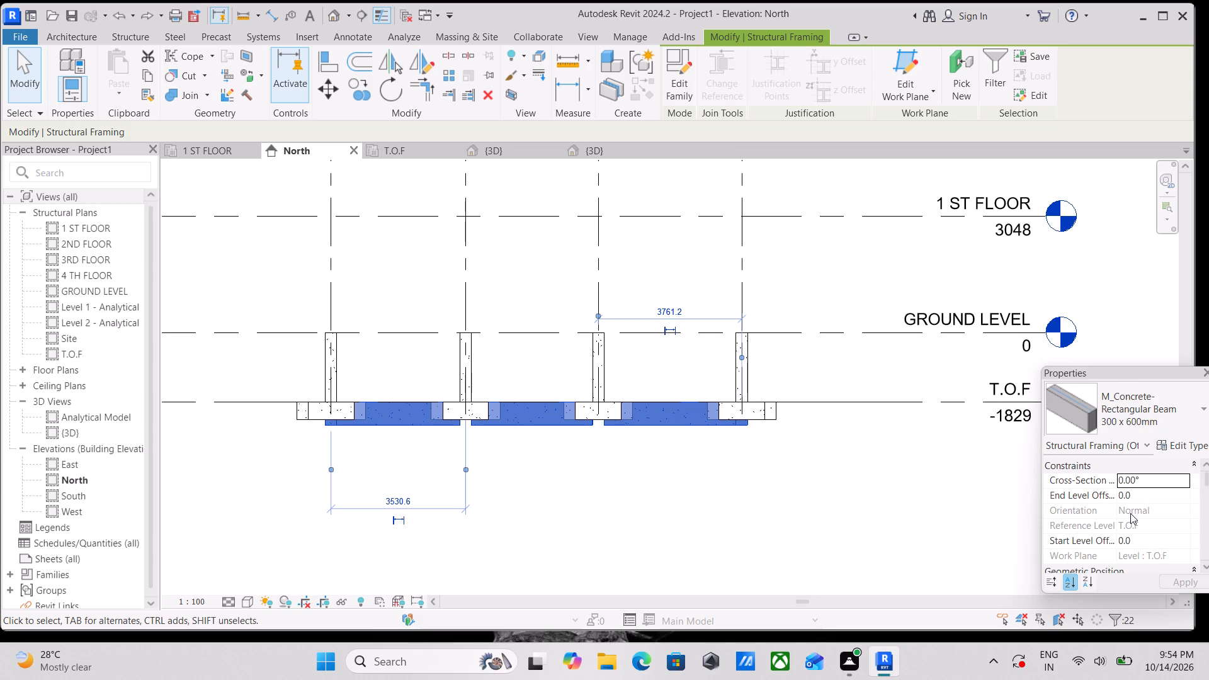
click(1110, 519)
scroll(1123, 531, down, 2)
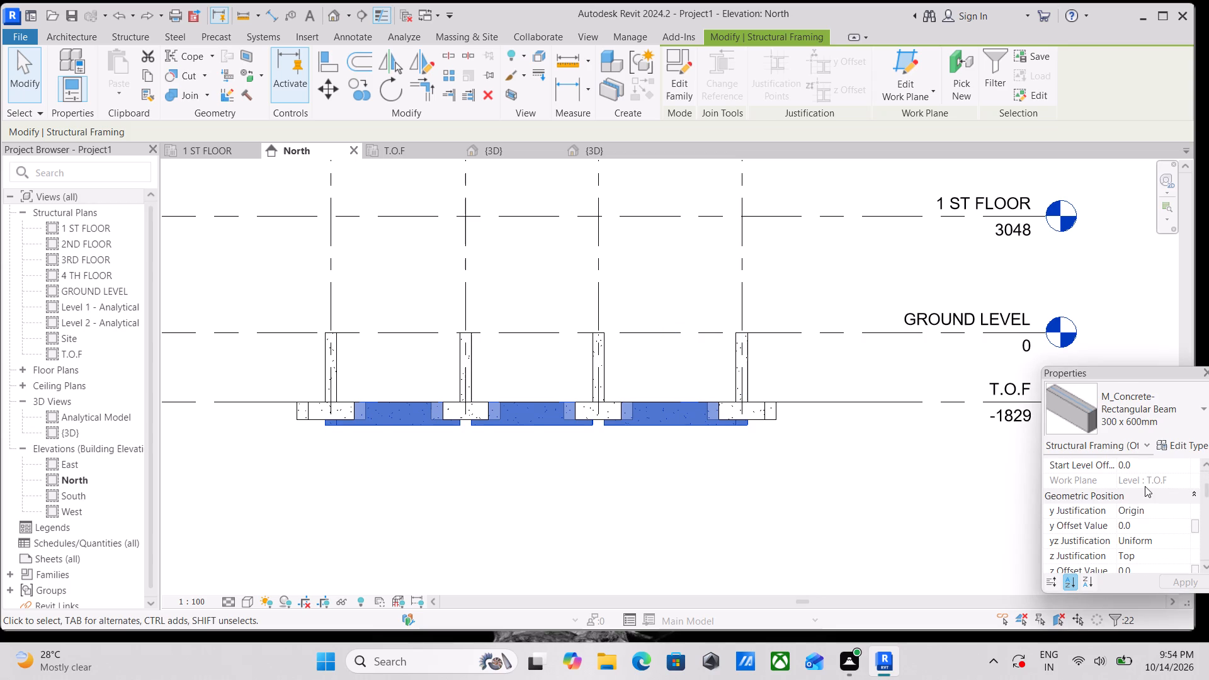
click(1153, 479)
scroll(1162, 483, up, 2)
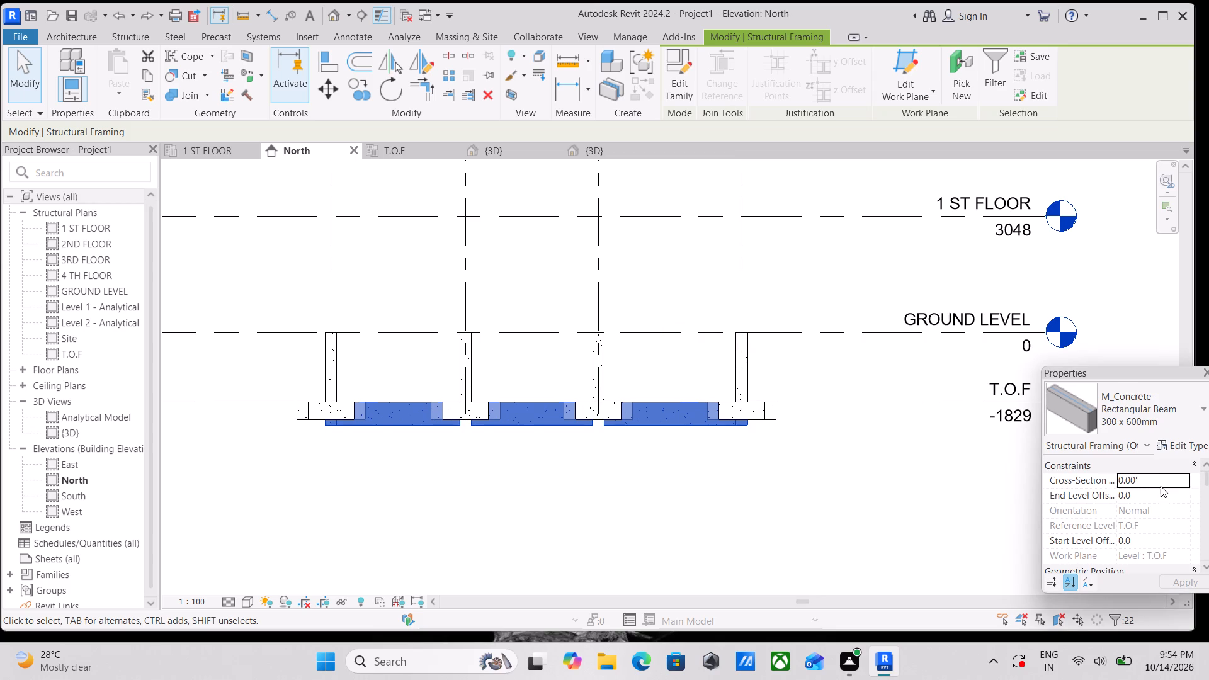
scroll(1161, 486, up, 1)
scroll(680, 458, down, 3)
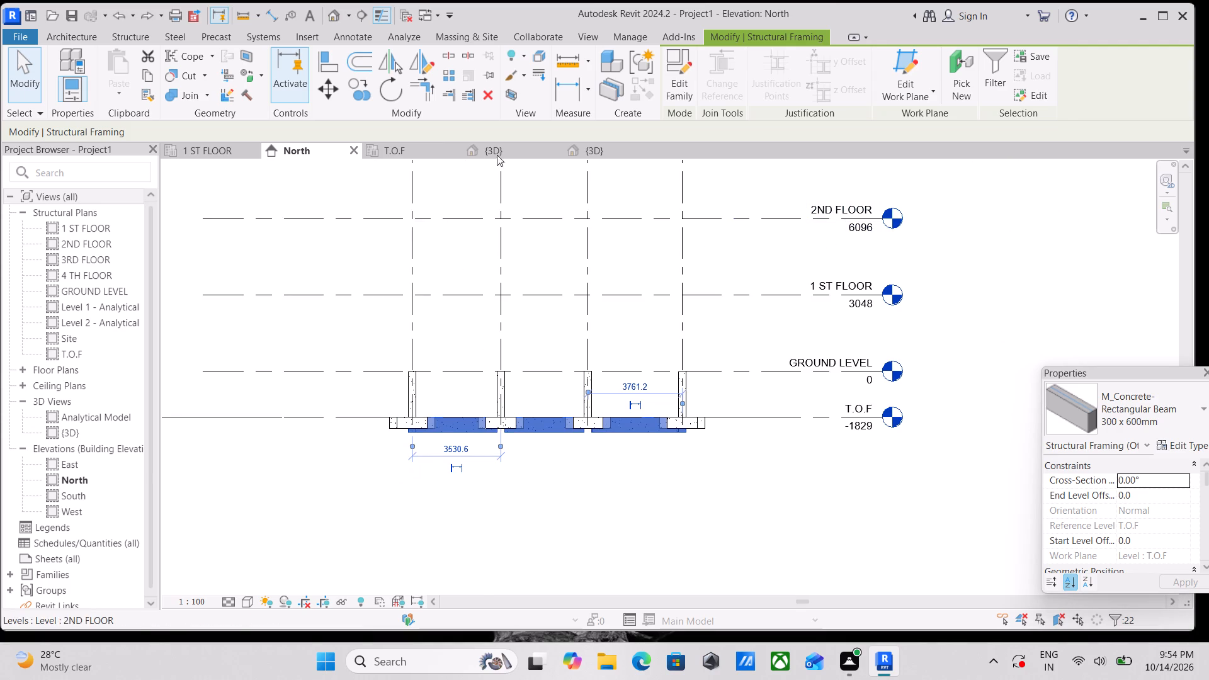
In the 3D view, delete all the selected 300 x 600mm concrete beams.
click(503, 150)
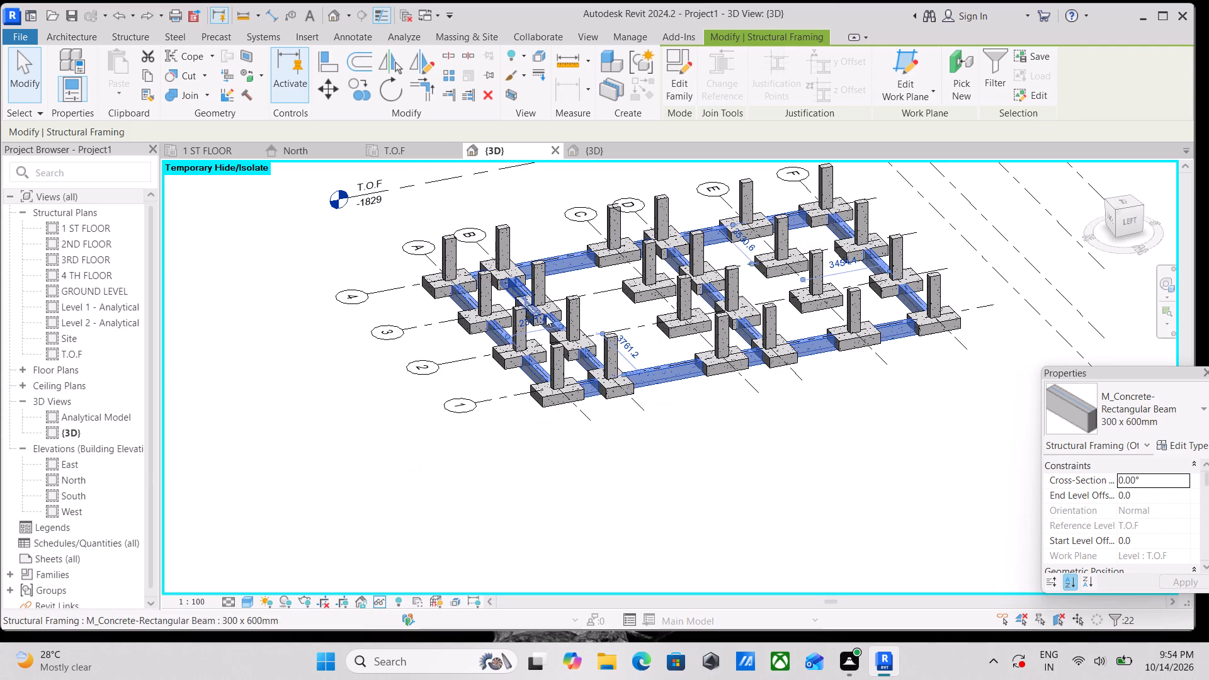
right_click(683, 474)
click(797, 223)
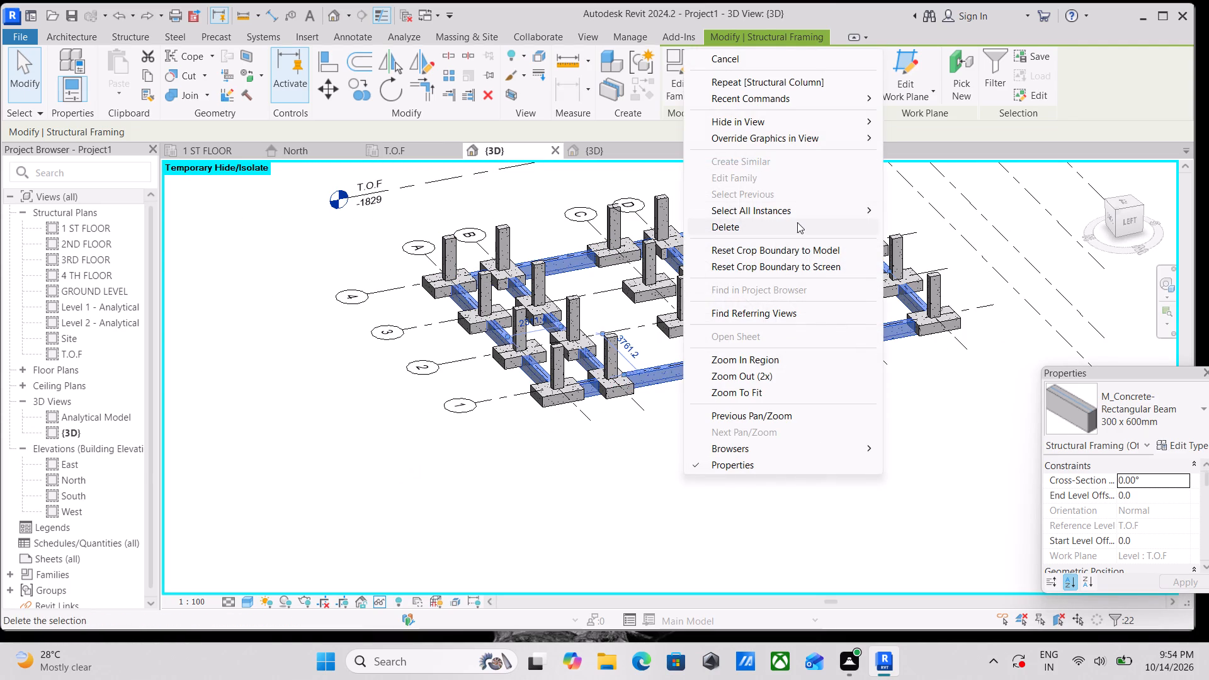
scroll(730, 285, down, 2)
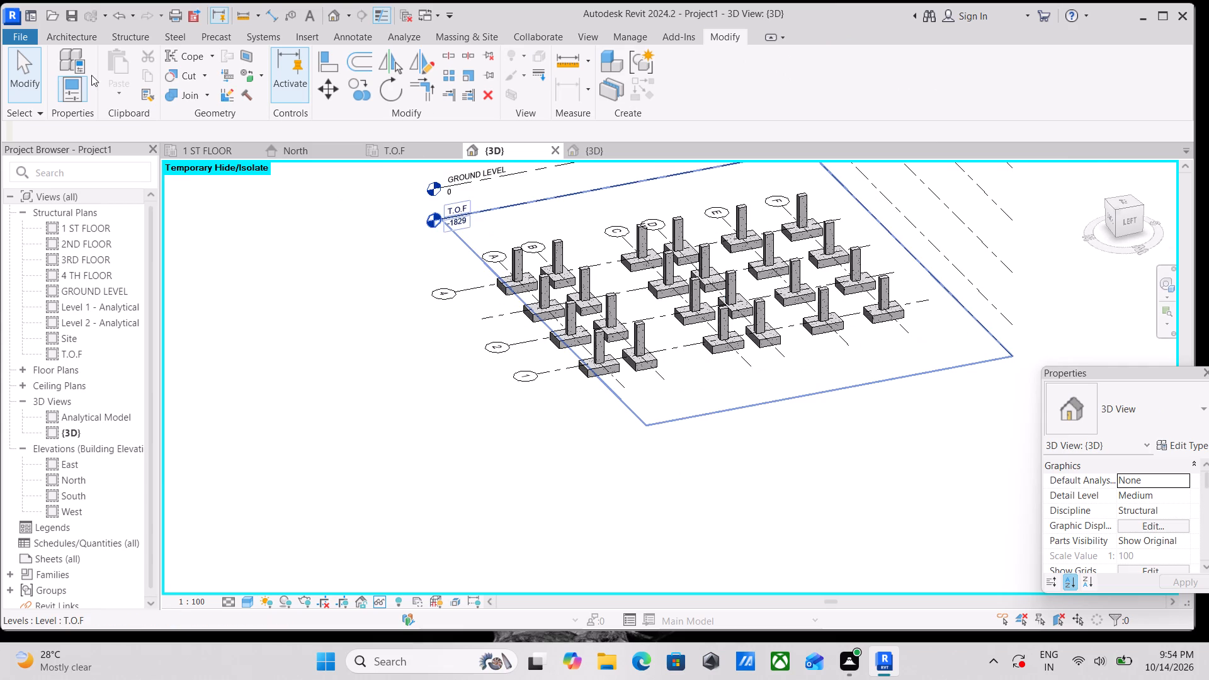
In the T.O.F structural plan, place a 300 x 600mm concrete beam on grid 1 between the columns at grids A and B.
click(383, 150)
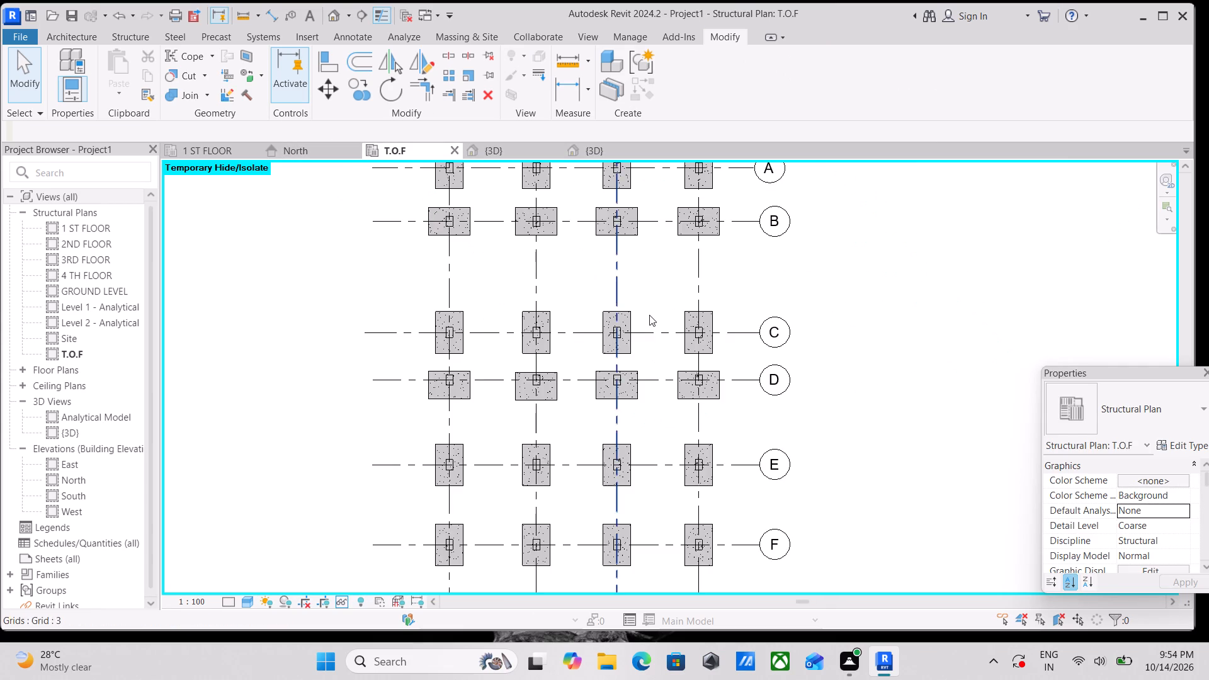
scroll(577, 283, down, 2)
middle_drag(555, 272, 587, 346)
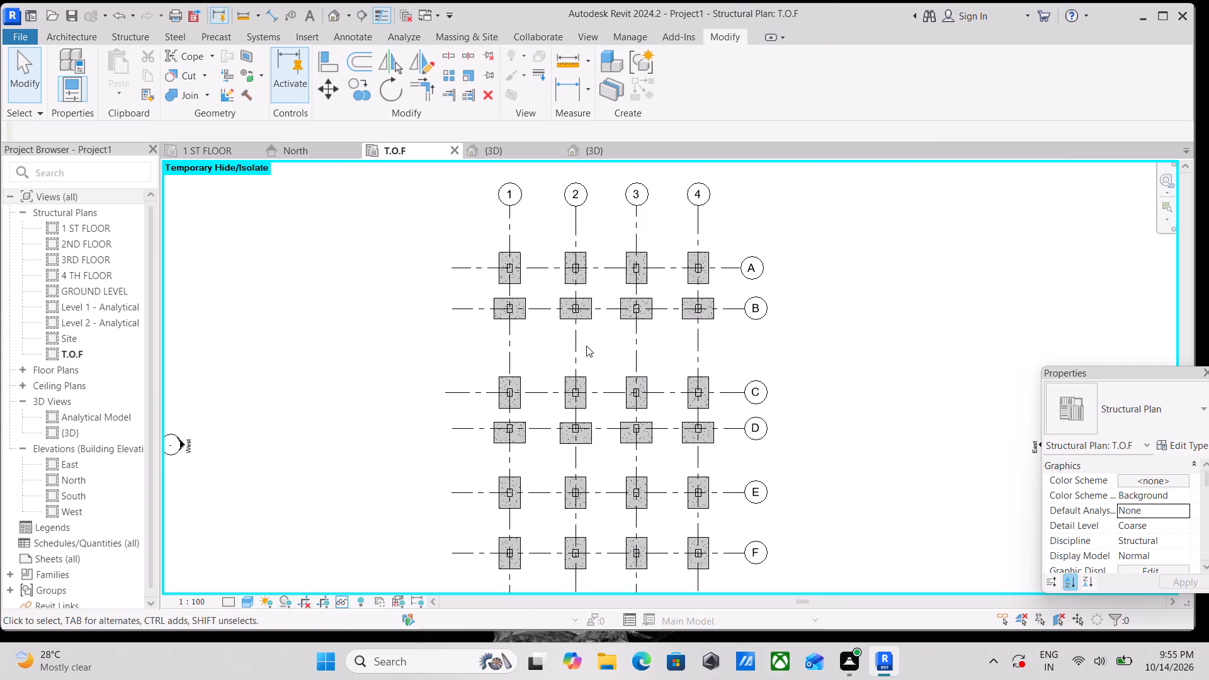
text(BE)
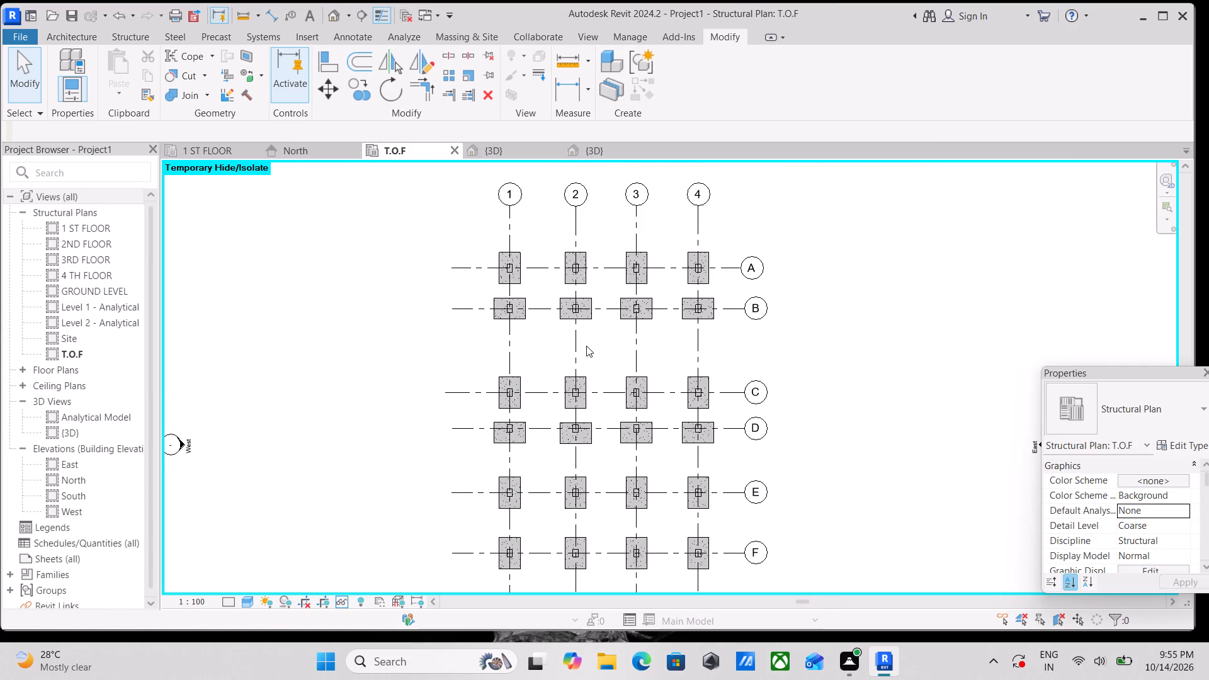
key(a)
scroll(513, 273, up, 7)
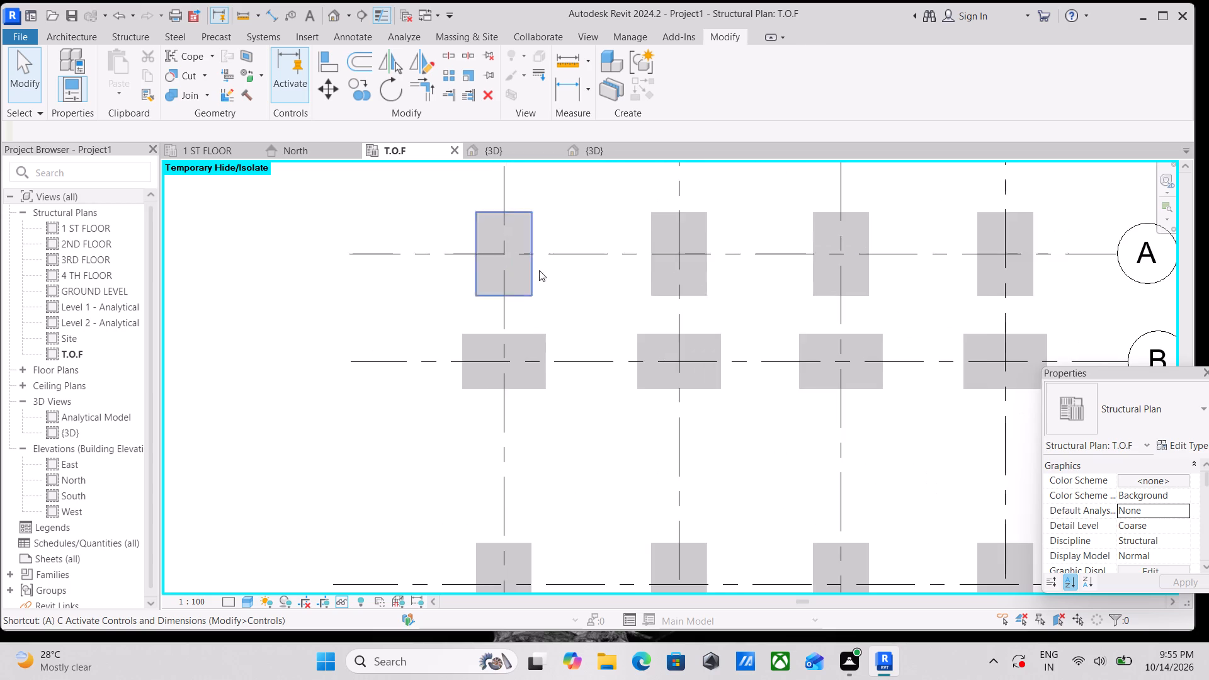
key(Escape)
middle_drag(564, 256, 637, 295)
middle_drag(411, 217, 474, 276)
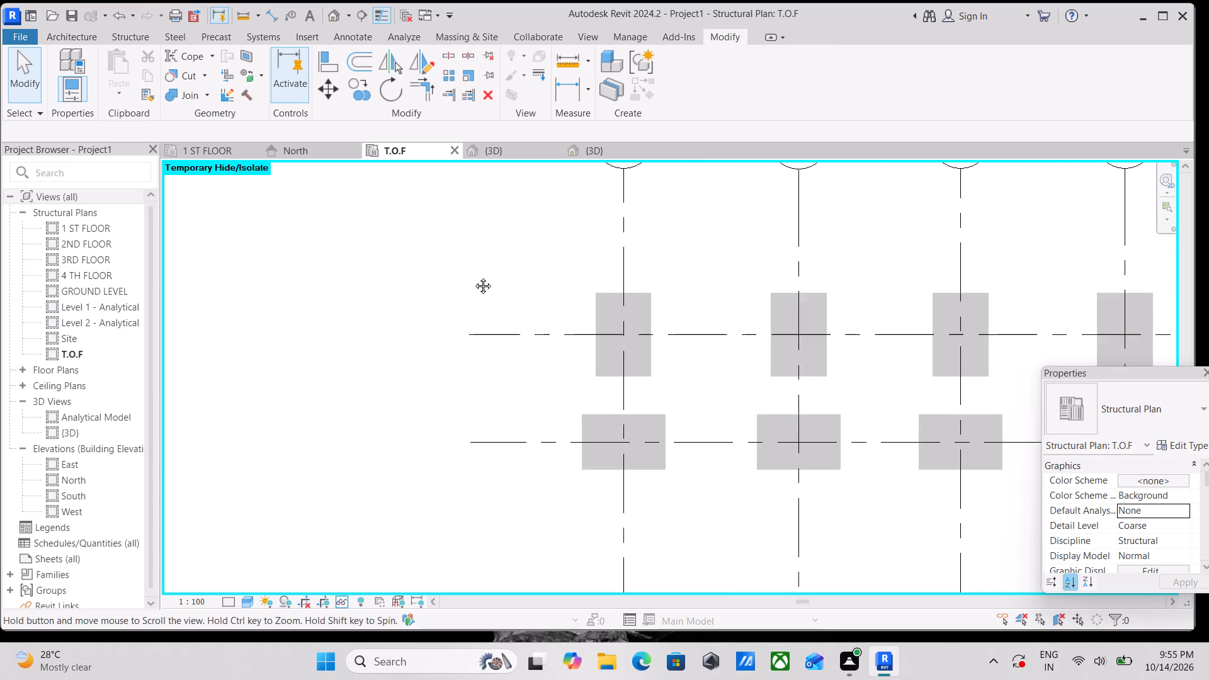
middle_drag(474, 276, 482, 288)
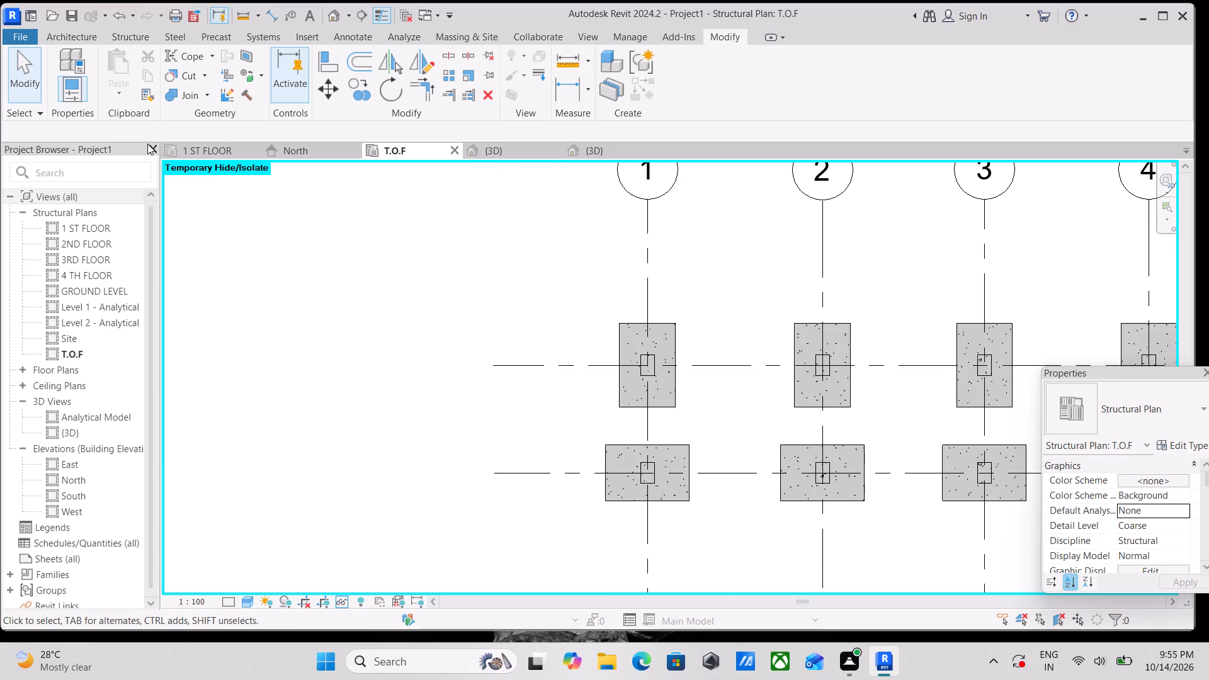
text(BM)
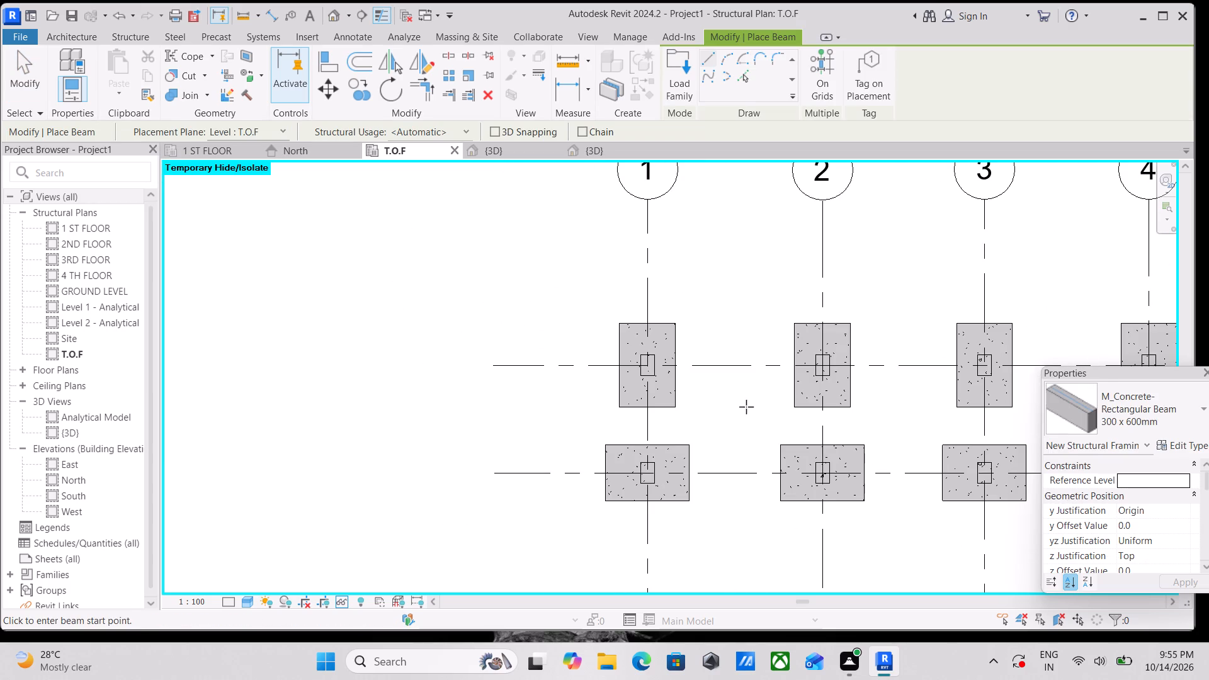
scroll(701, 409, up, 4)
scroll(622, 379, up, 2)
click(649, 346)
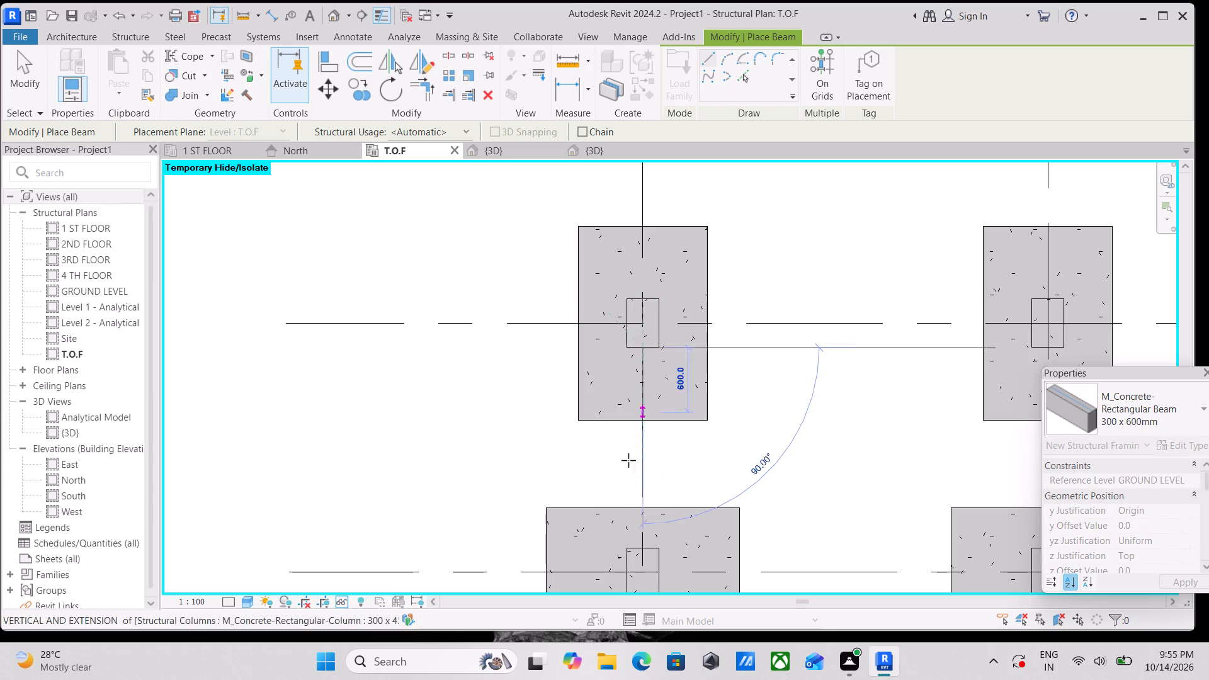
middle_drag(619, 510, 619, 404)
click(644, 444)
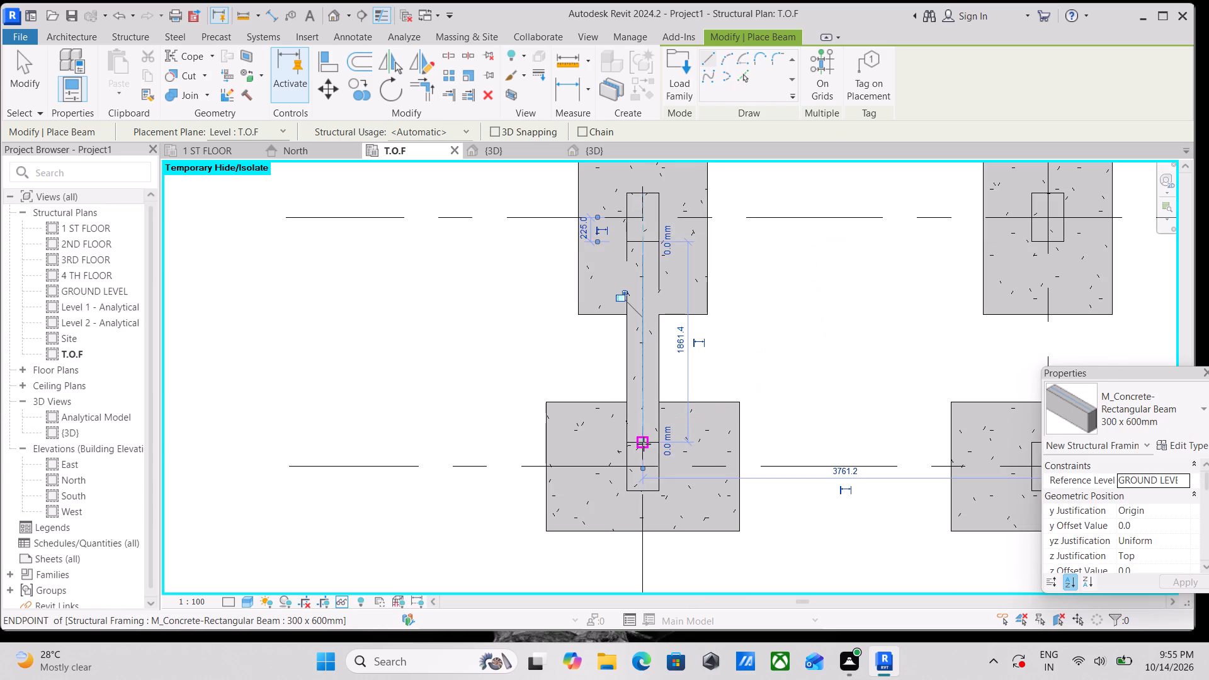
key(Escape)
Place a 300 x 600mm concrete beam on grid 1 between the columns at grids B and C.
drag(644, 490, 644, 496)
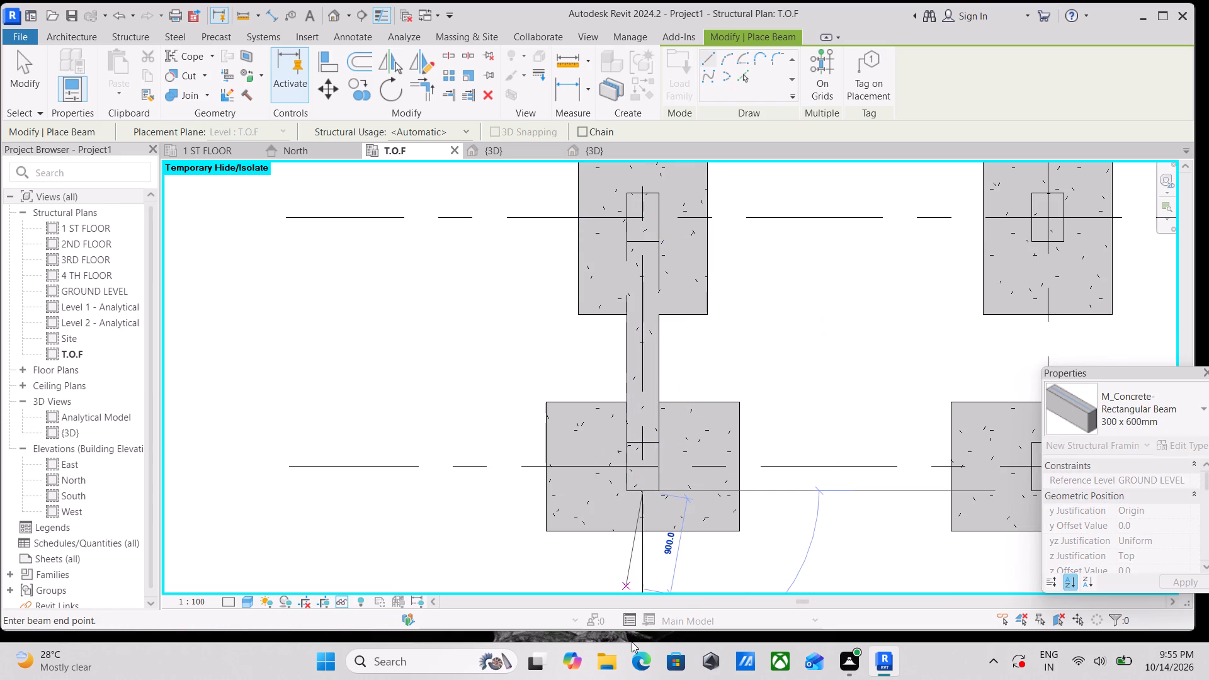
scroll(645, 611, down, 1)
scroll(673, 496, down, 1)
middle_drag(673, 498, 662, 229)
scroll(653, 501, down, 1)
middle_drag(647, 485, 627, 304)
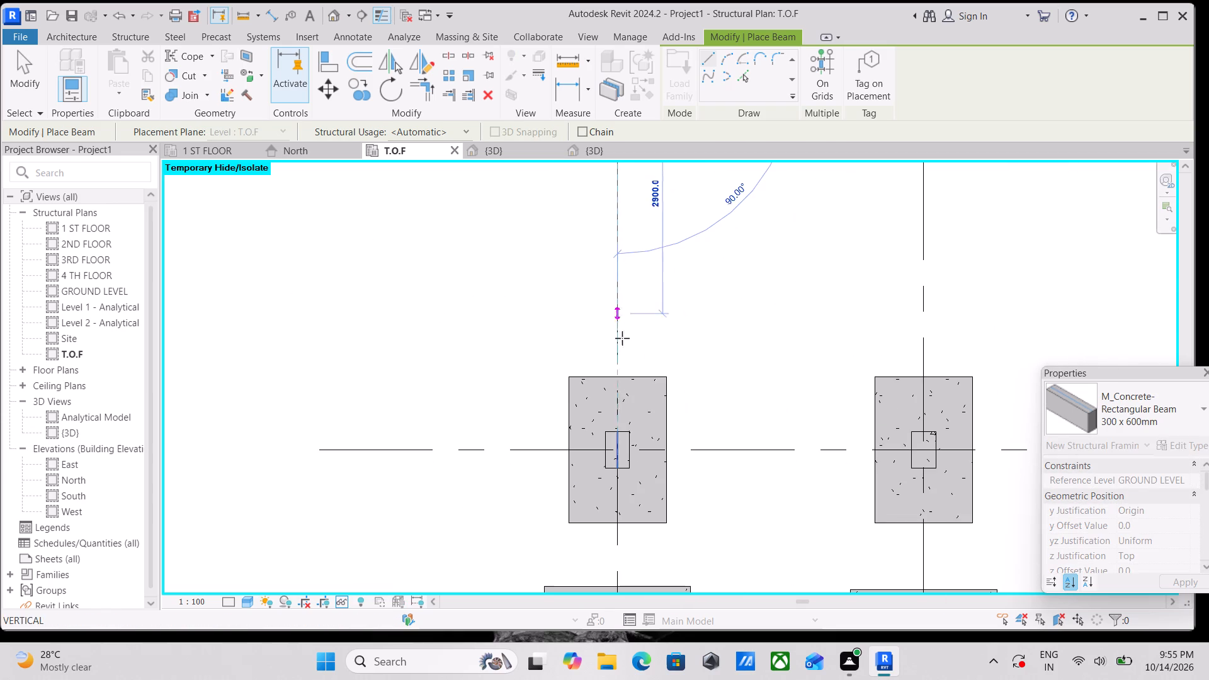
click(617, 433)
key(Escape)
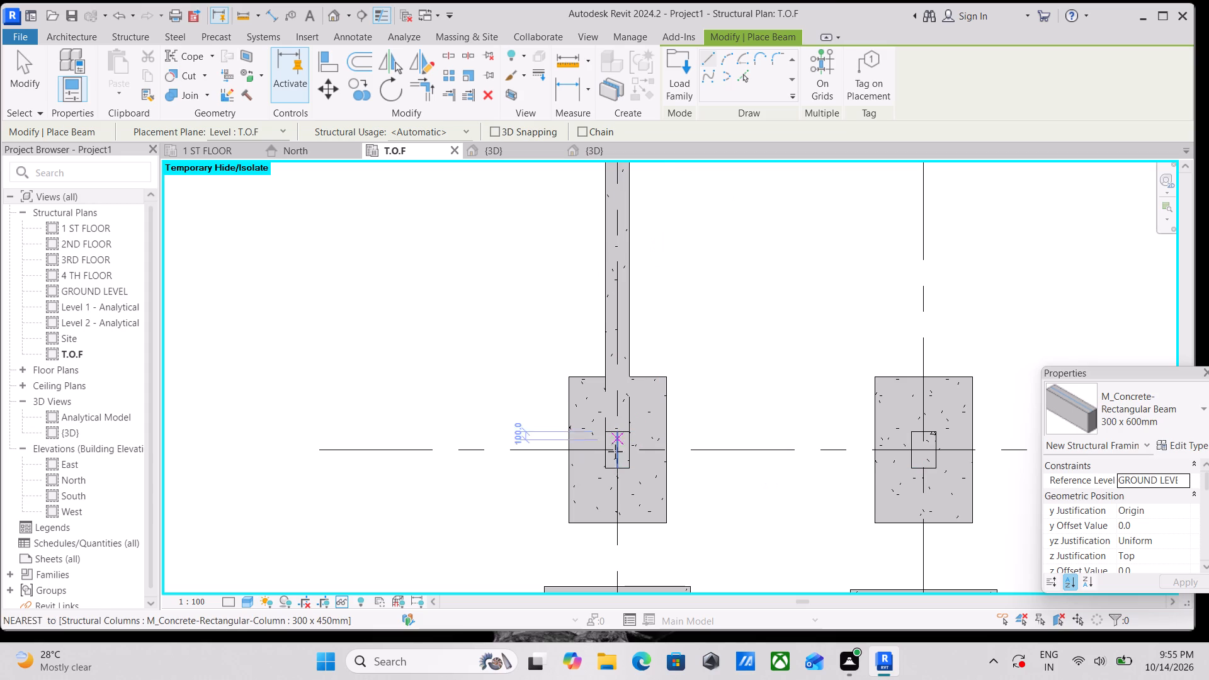
Place a 300 x 600mm concrete beam on grid 1 between the columns at grids C and D.
click(616, 465)
middle_drag(638, 494, 614, 269)
scroll(616, 331, down, 1)
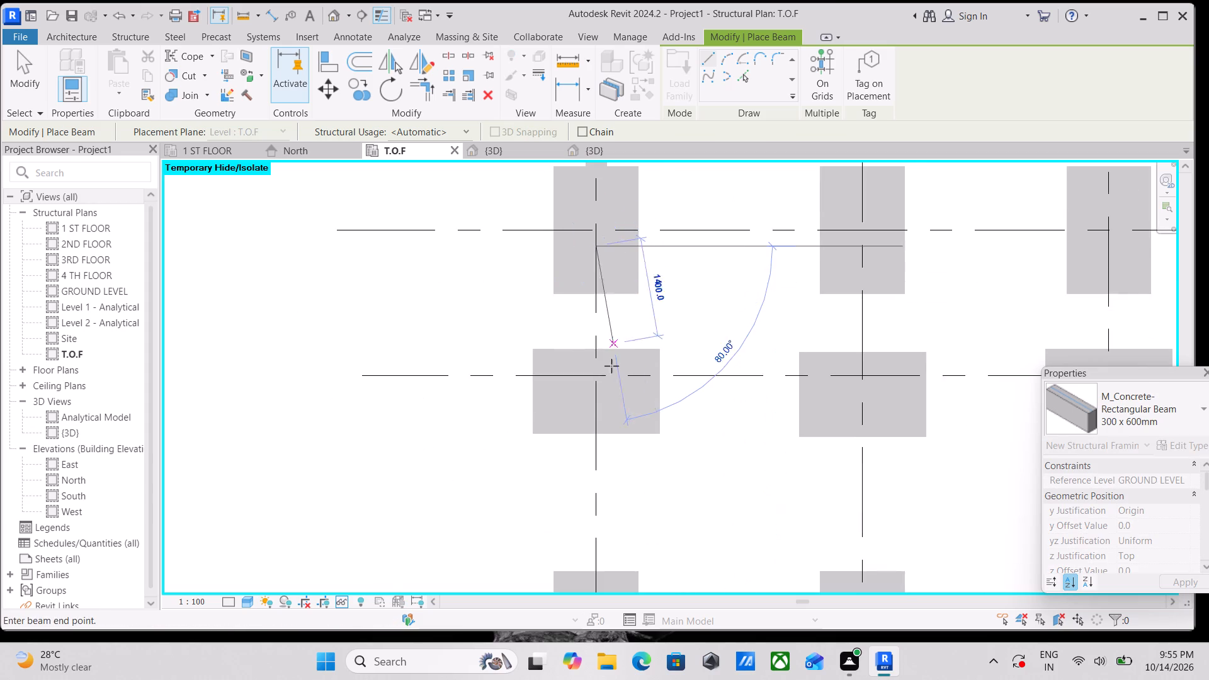
scroll(594, 412, down, 1)
middle_drag(594, 412, 594, 392)
scroll(598, 340, up, 3)
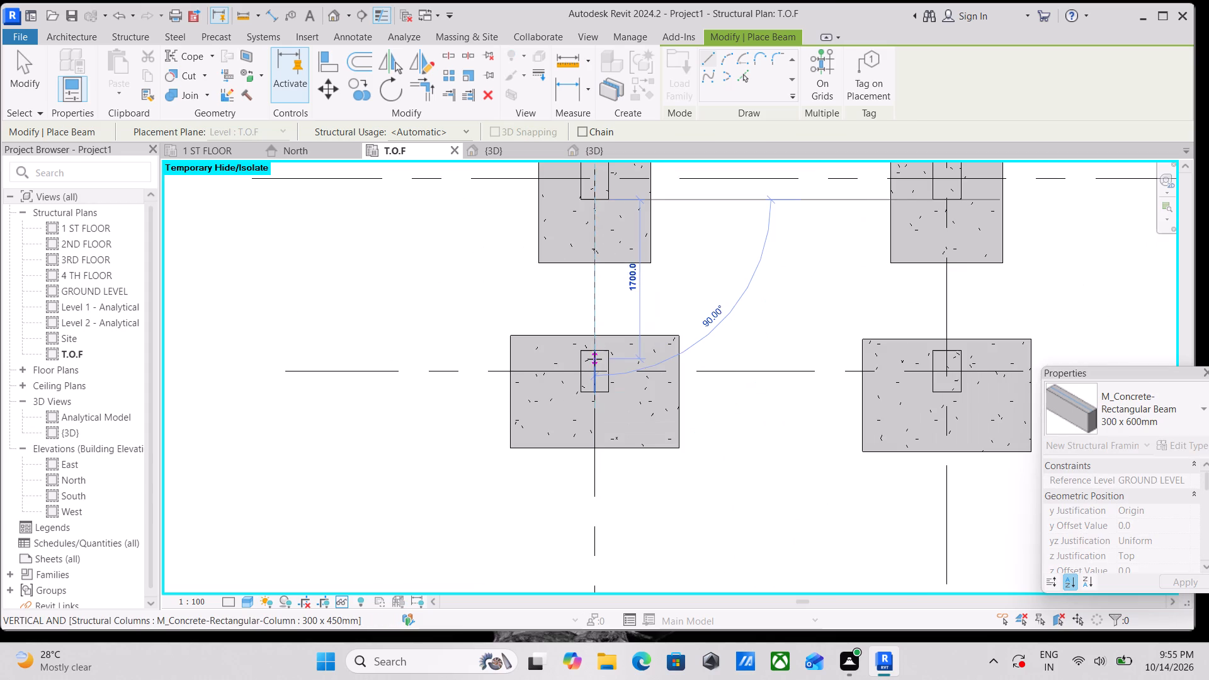
click(595, 354)
key(Escape)
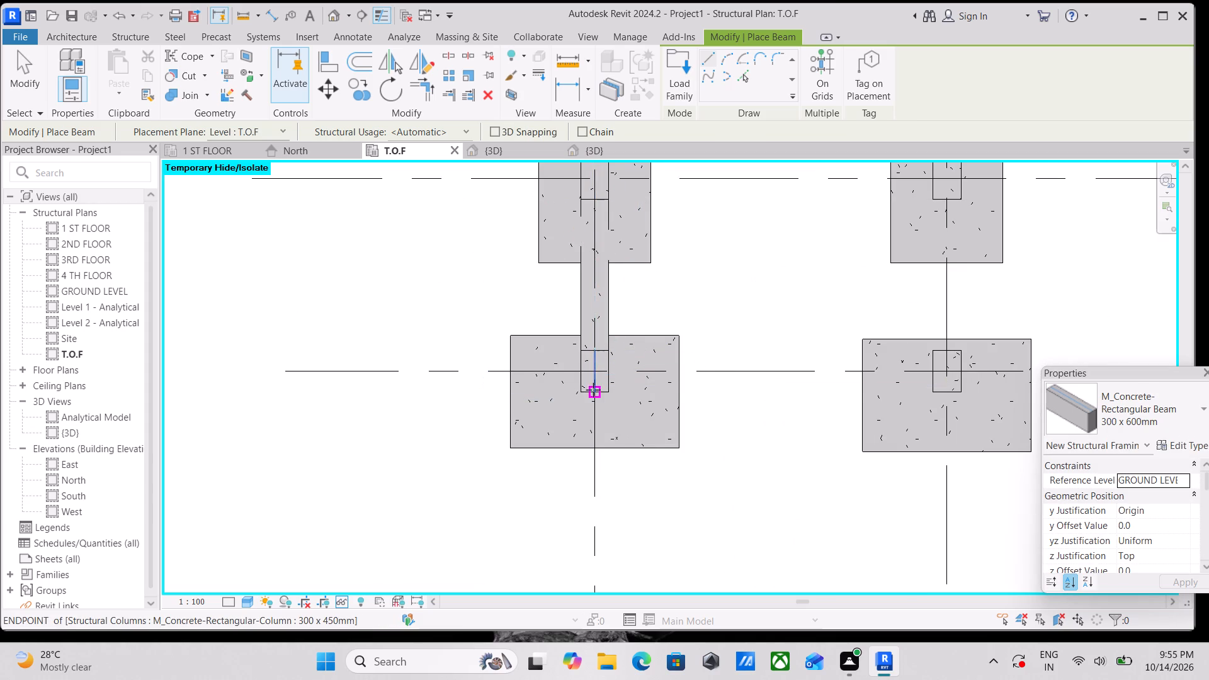
Place a 300 x 600mm concrete beam on grid 1 between the columns at grids D and E, and end beam placement.
click(593, 390)
middle_drag(593, 460, 668, 203)
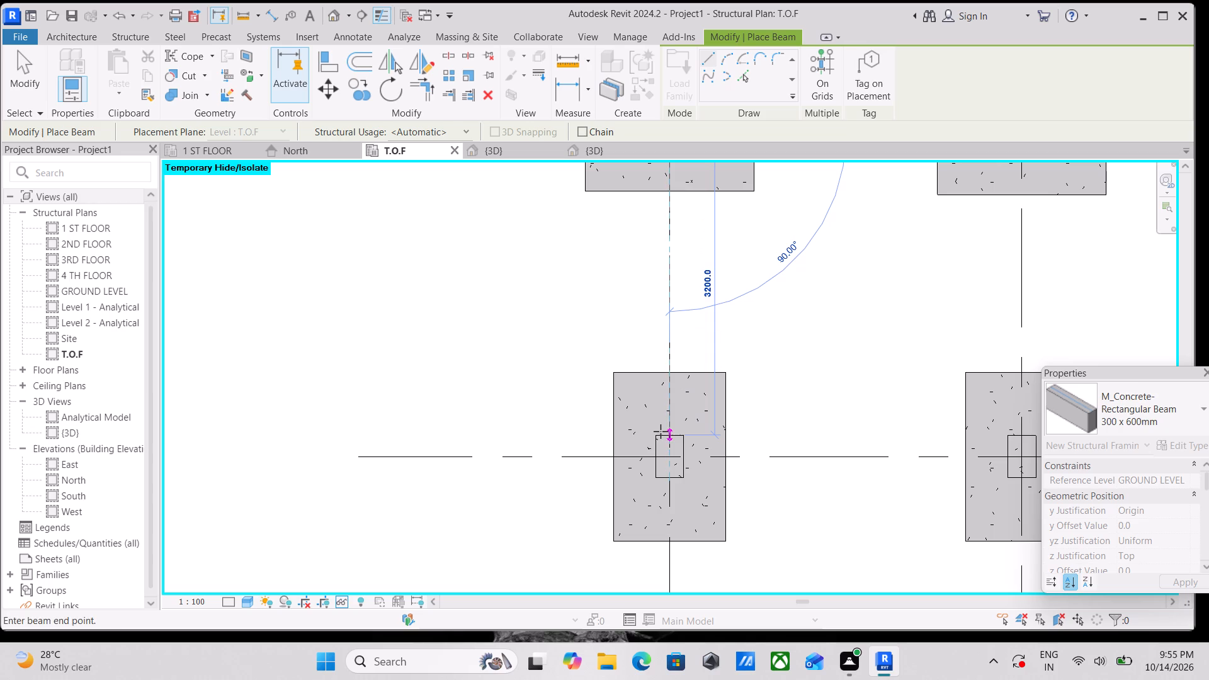
click(667, 437)
key(Escape)
scroll(669, 436, down, 2)
key(Escape)
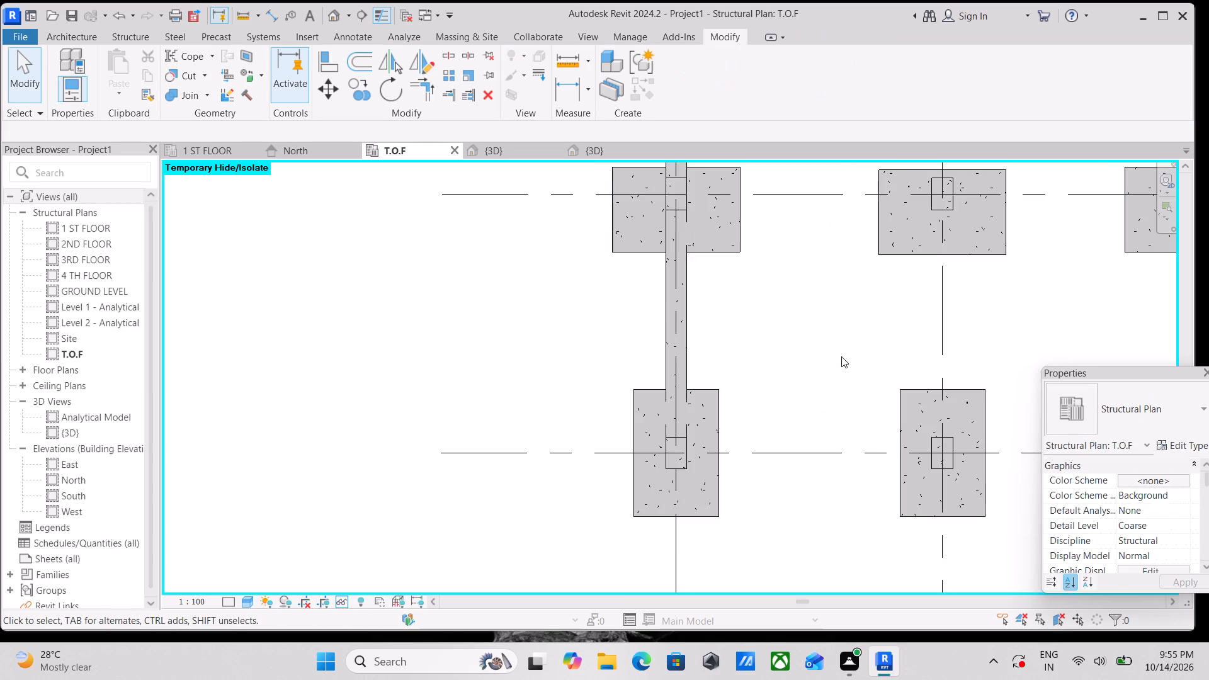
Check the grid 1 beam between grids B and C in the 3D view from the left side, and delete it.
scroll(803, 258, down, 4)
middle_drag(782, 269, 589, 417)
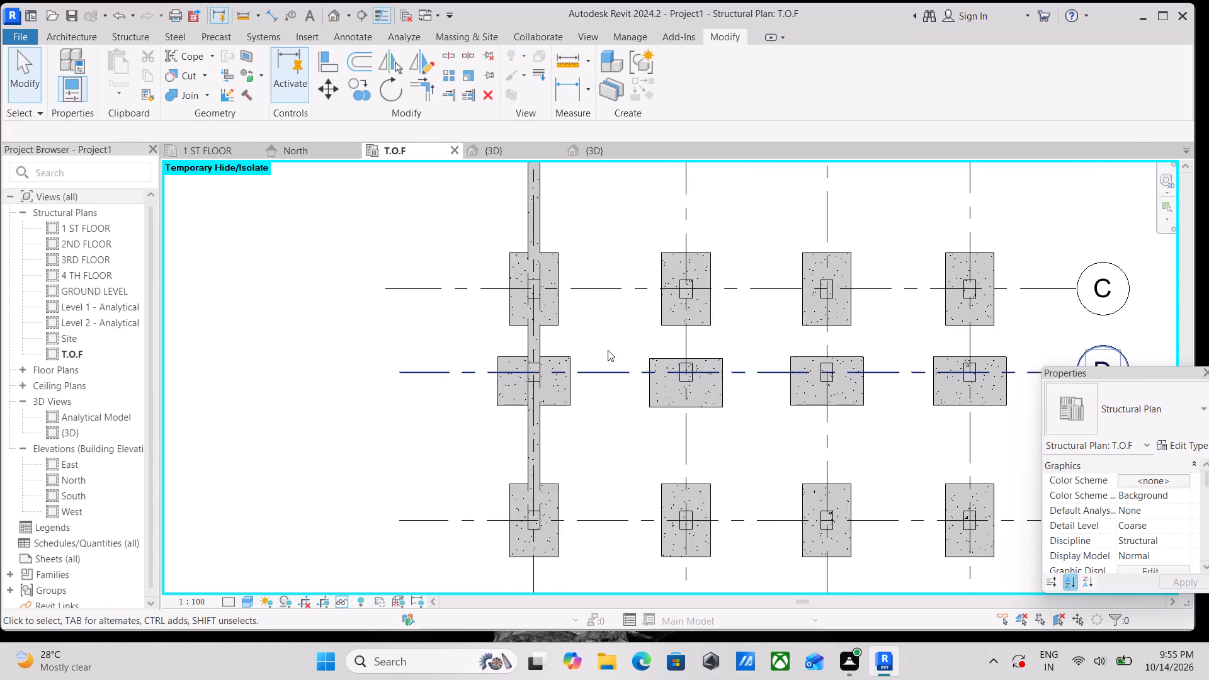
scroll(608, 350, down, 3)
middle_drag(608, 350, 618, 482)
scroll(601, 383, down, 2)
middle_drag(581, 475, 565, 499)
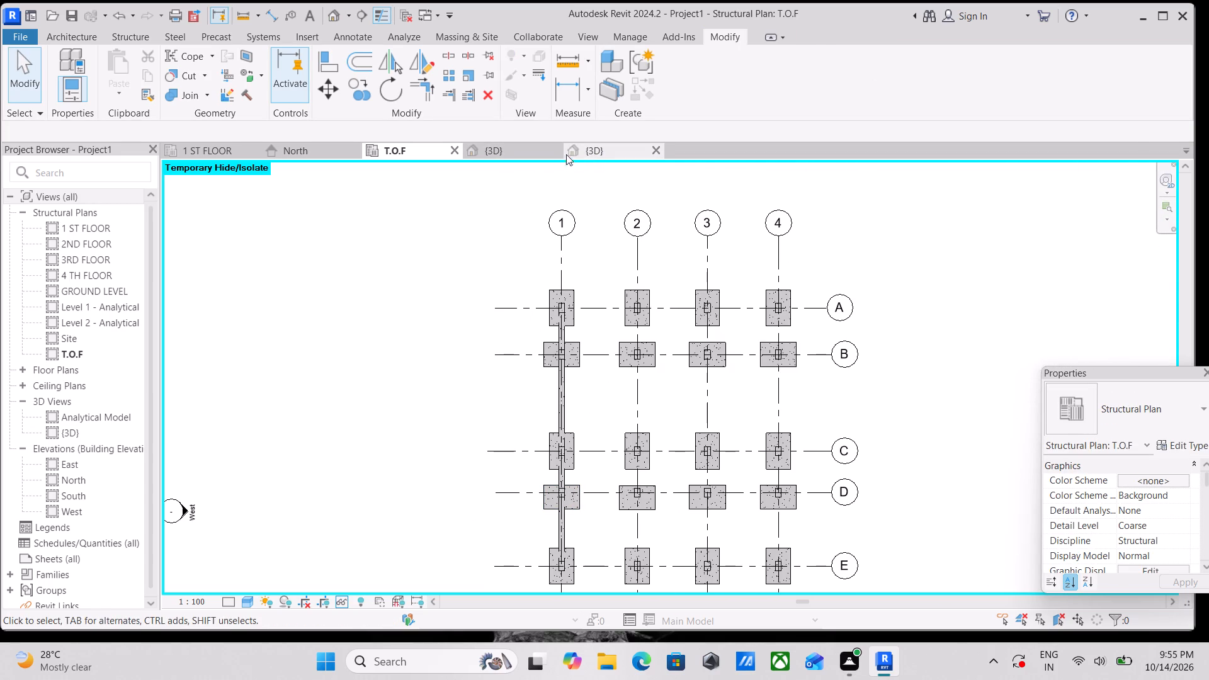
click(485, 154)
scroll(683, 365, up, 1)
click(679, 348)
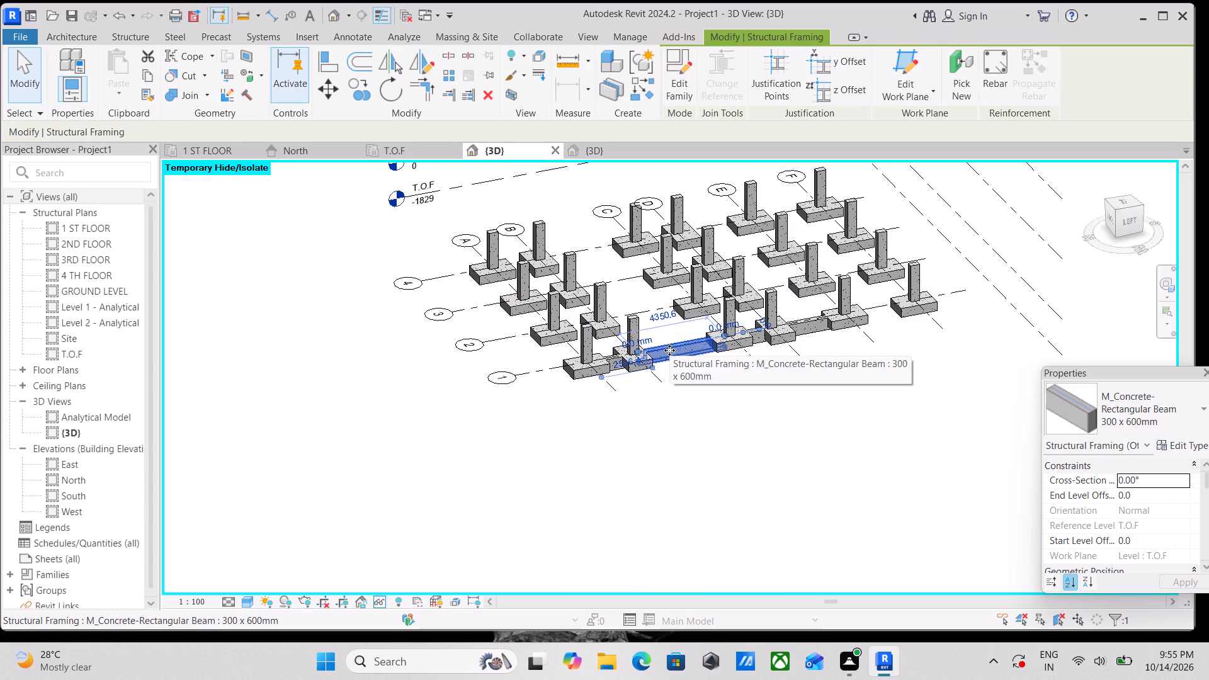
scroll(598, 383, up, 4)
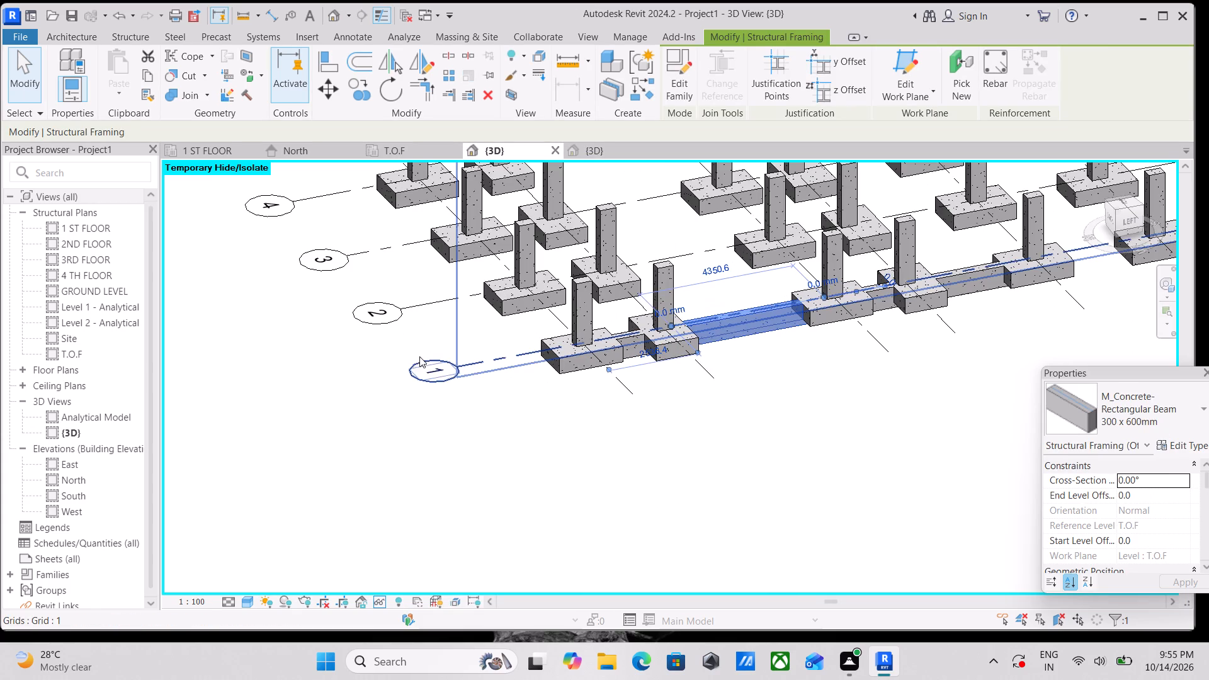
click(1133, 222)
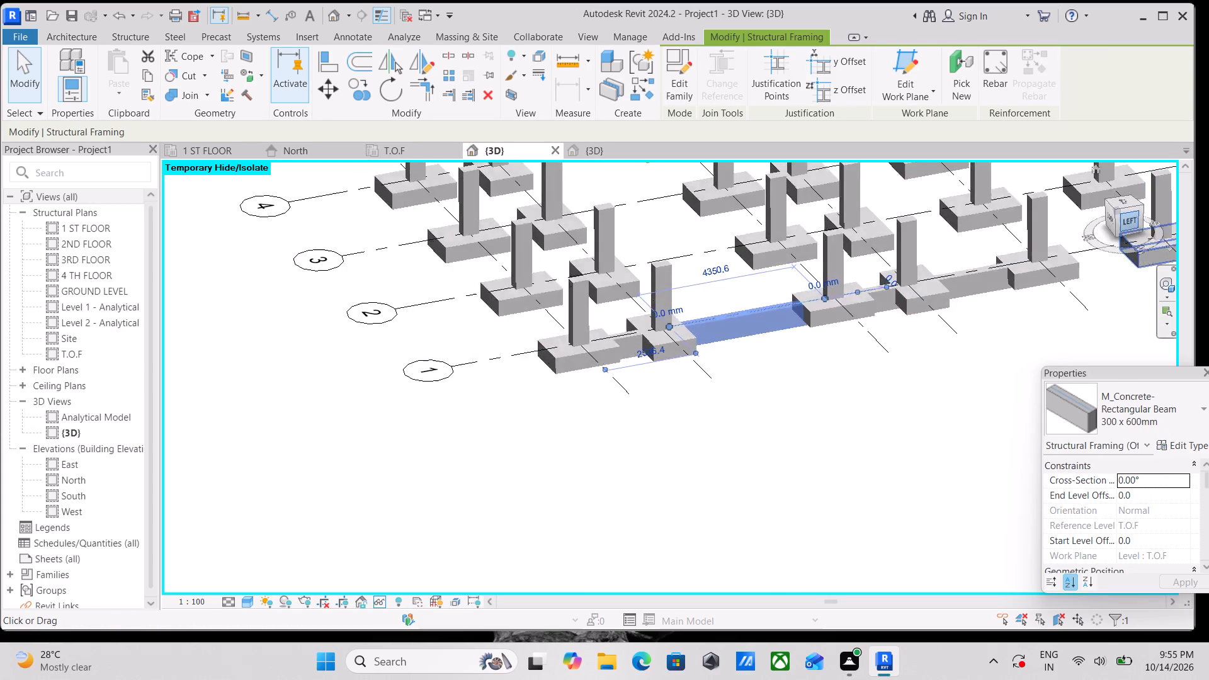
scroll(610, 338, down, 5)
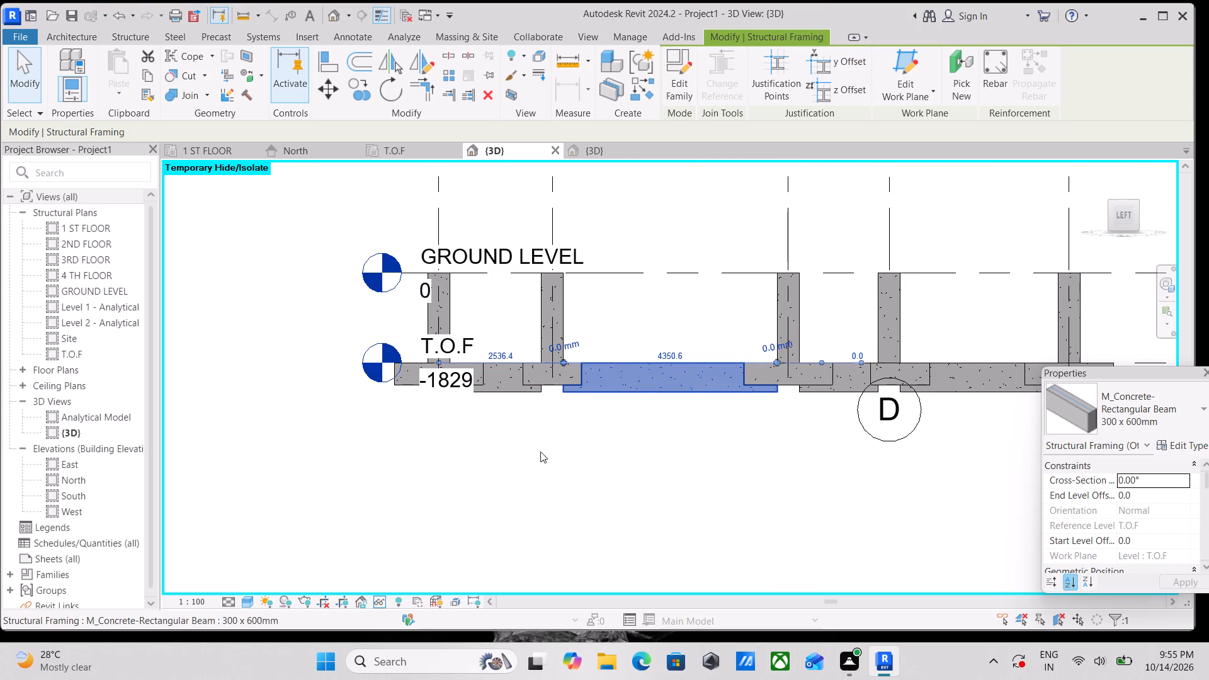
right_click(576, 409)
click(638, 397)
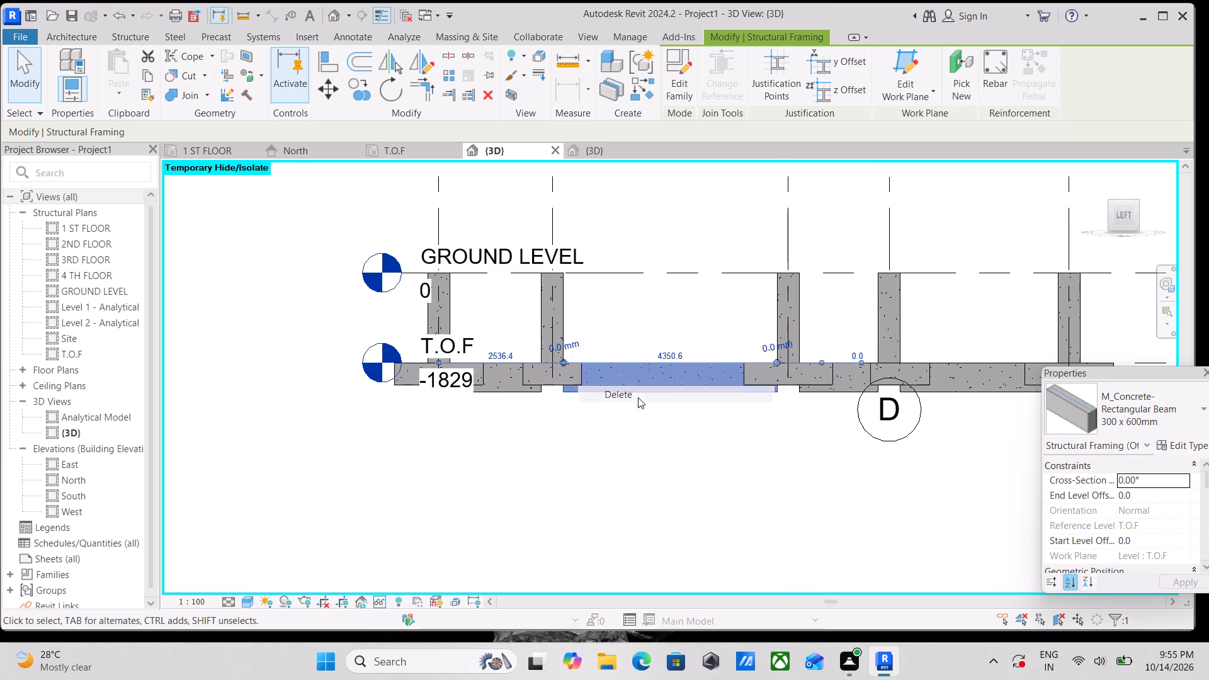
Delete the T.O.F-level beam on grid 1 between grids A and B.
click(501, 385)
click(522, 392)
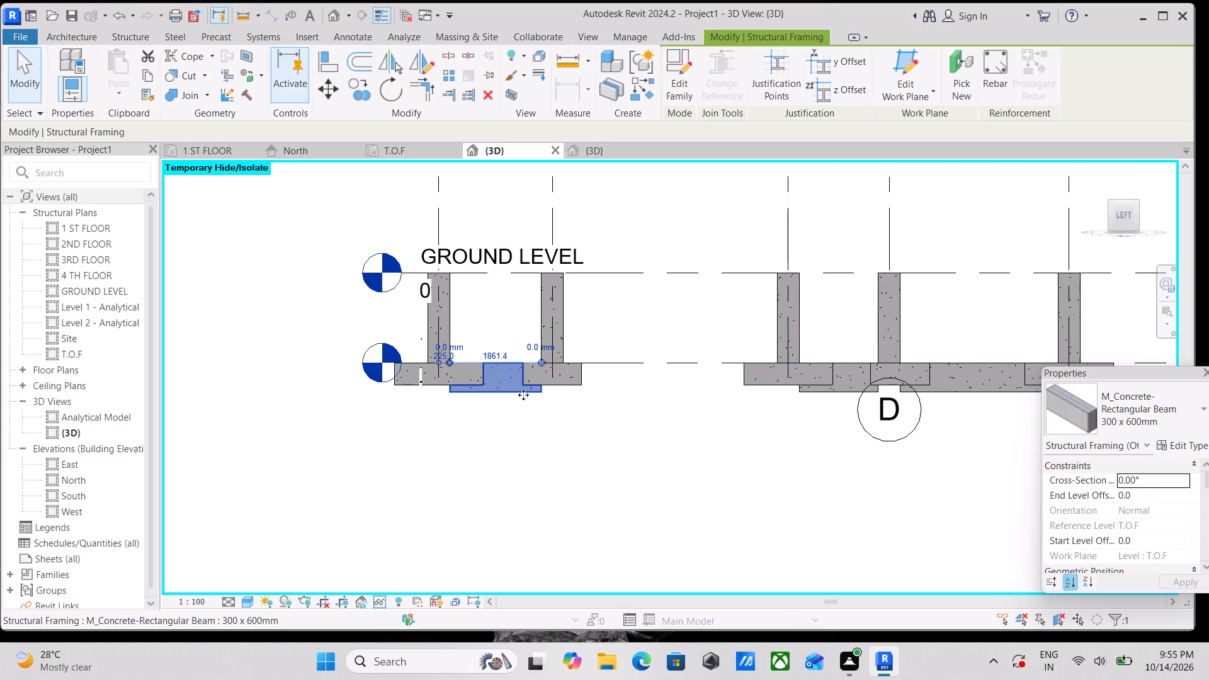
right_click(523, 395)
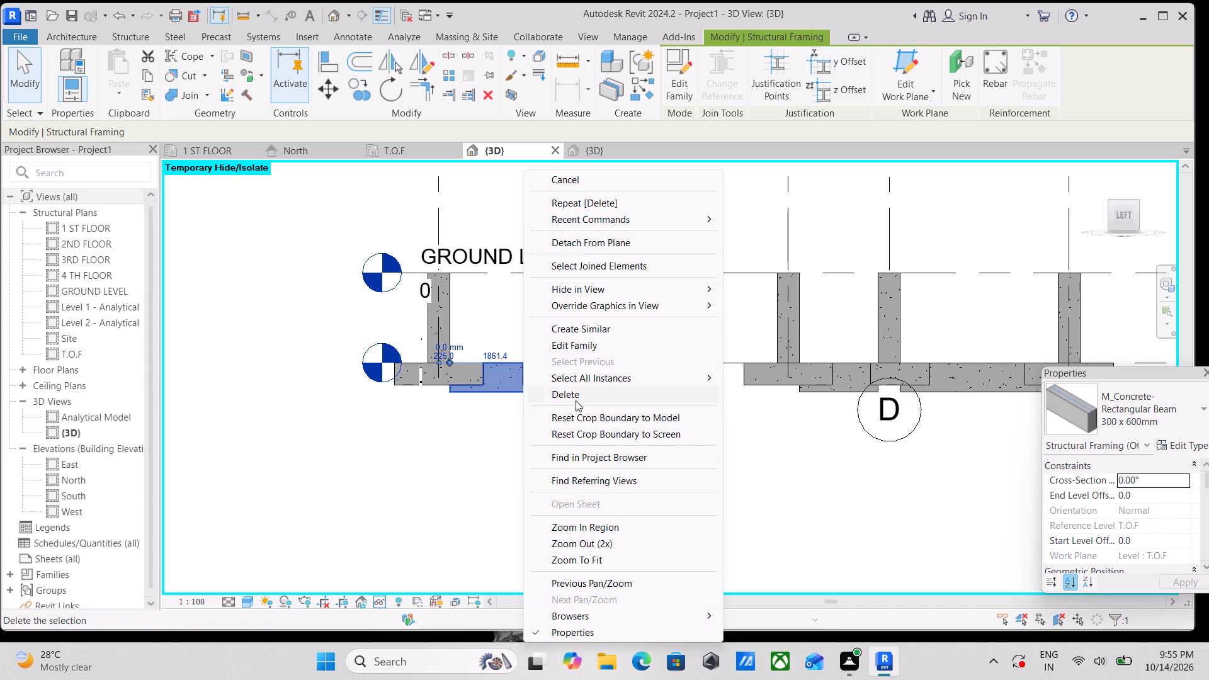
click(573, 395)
In the GROUND LEVEL structural plan, temporarily hide the imported CAD floor plan drawing.
scroll(573, 395, down, 3)
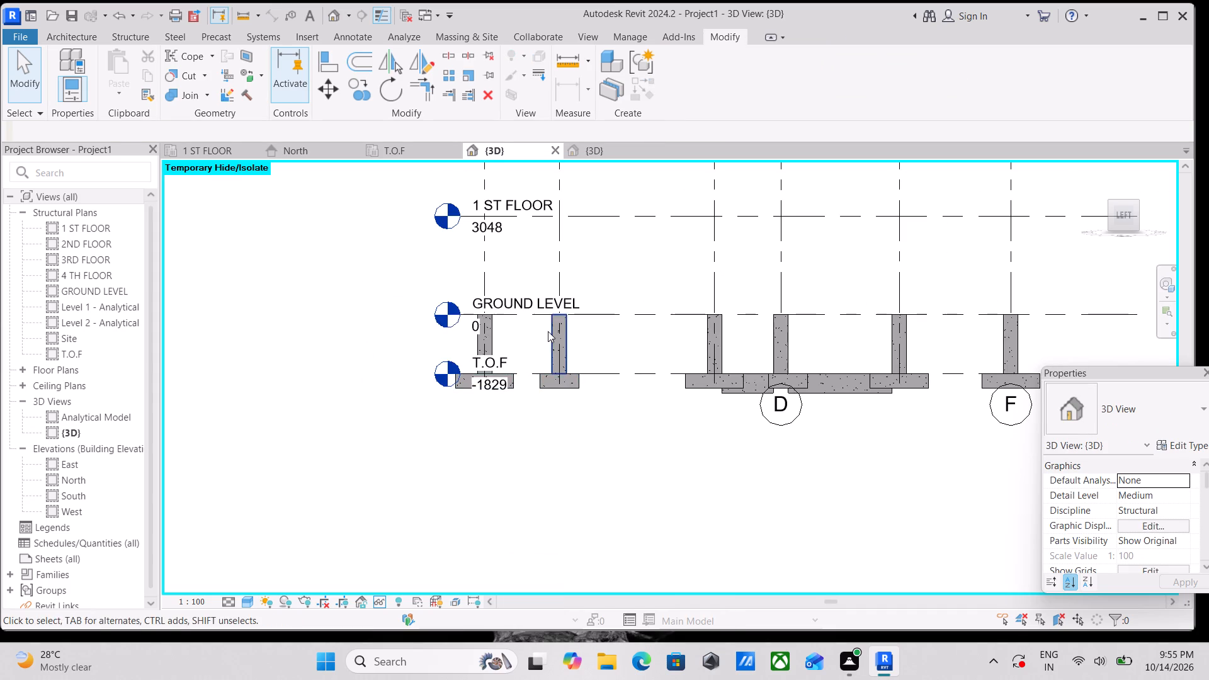
scroll(548, 331, down, 2)
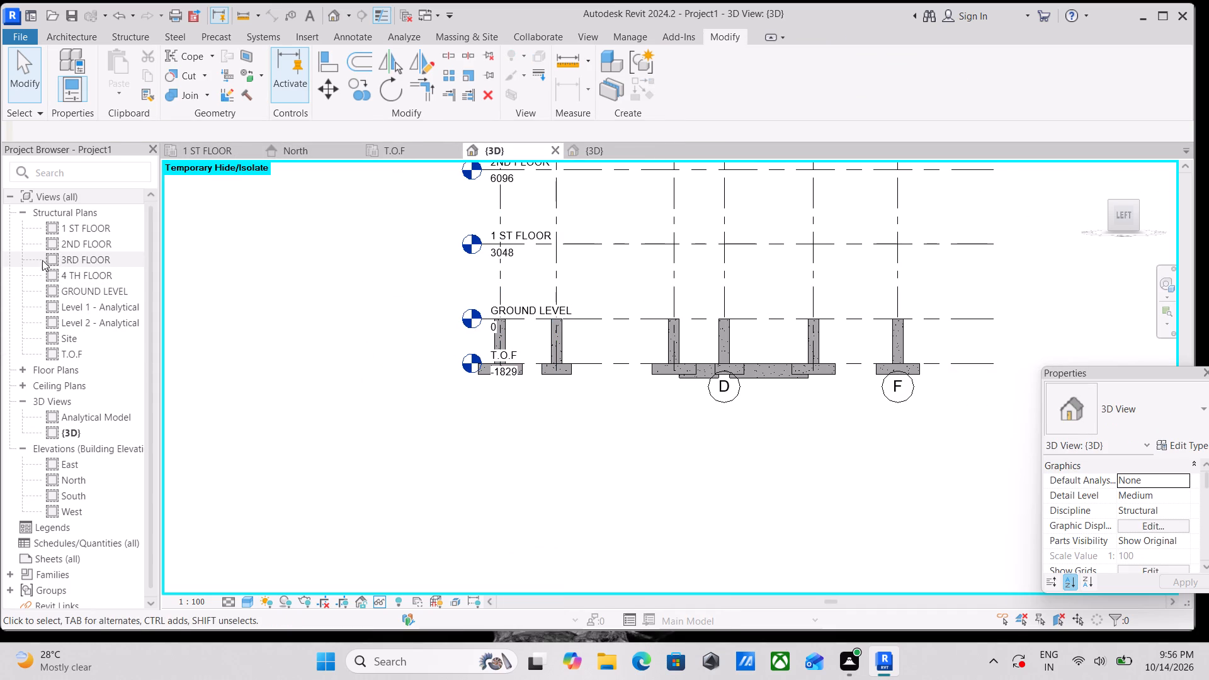
click(47, 286)
click(47, 285)
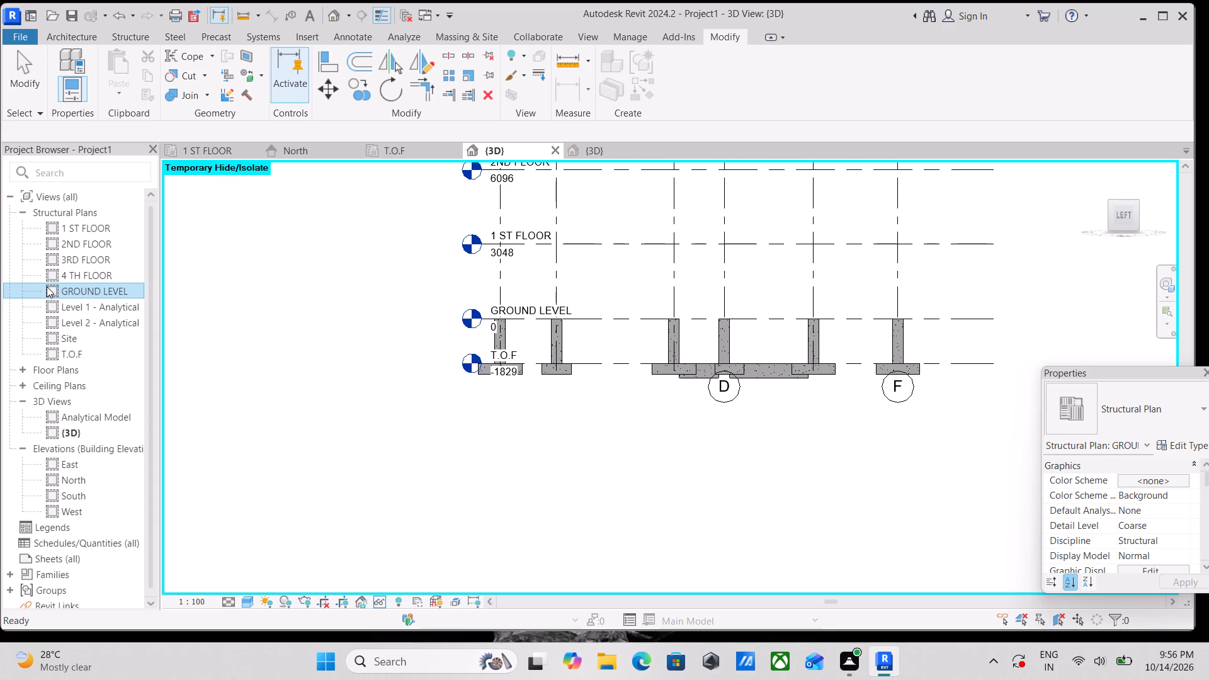
double_click(47, 286)
scroll(739, 331, up, 2)
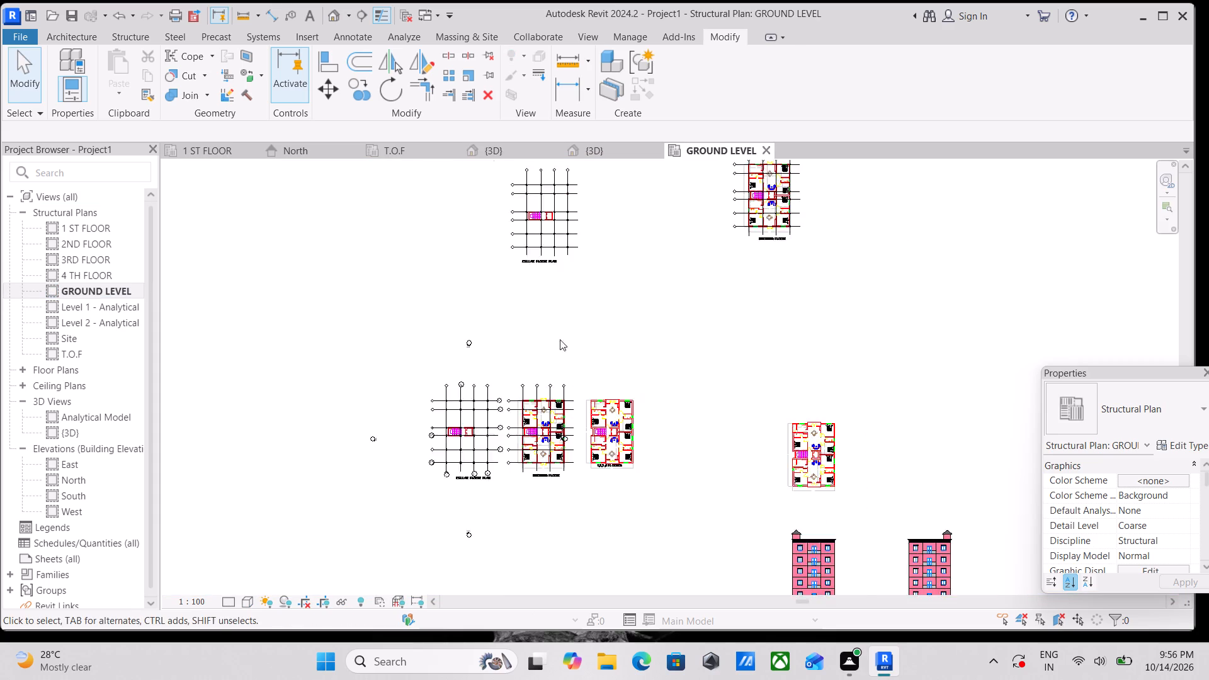
scroll(560, 339, up, 1)
scroll(497, 463, up, 3)
click(581, 375)
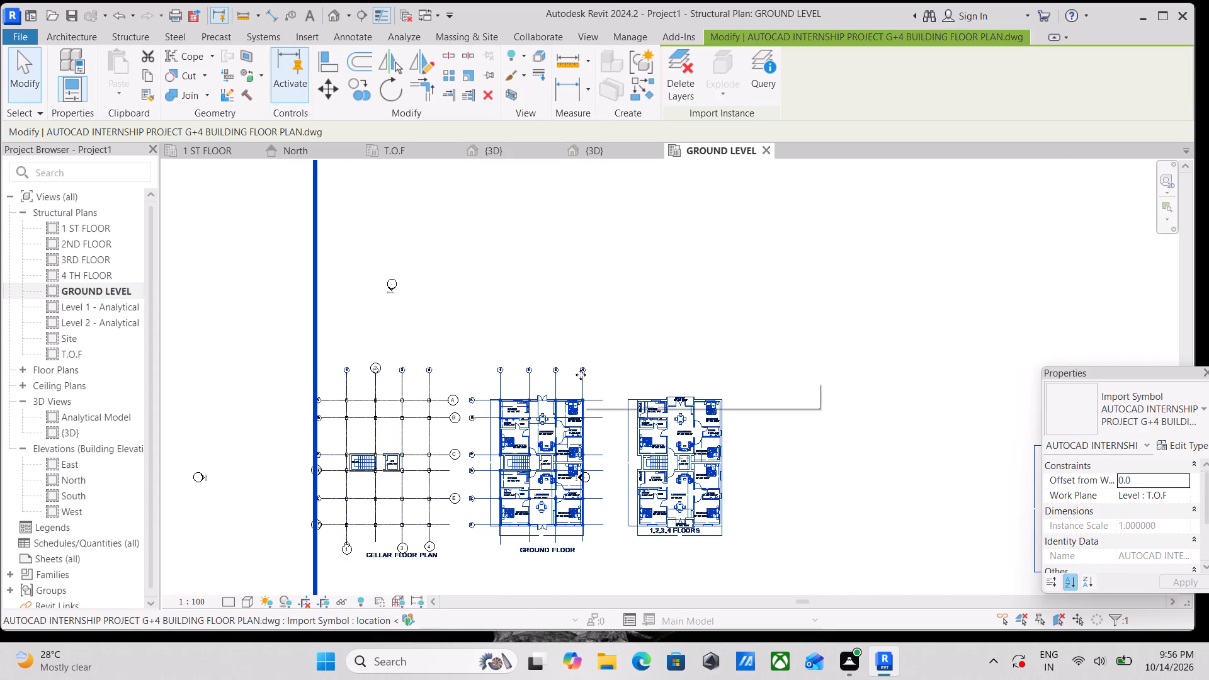
scroll(691, 370, down, 2)
middle_drag(696, 370, 873, 383)
text(HH)
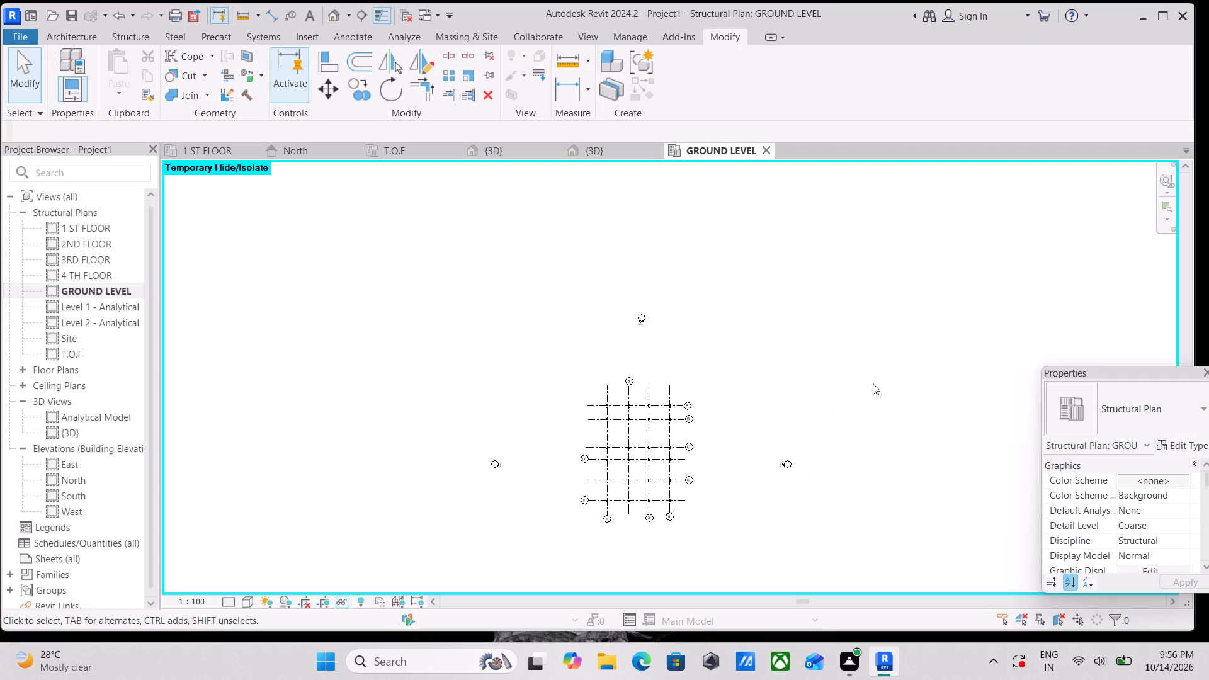
Place a 300 x 600mm concrete beam on grid 1 between the columns at grids A and B.
scroll(807, 501, up, 3)
scroll(546, 423, up, 3)
scroll(557, 329, up, 3)
scroll(504, 334, up, 3)
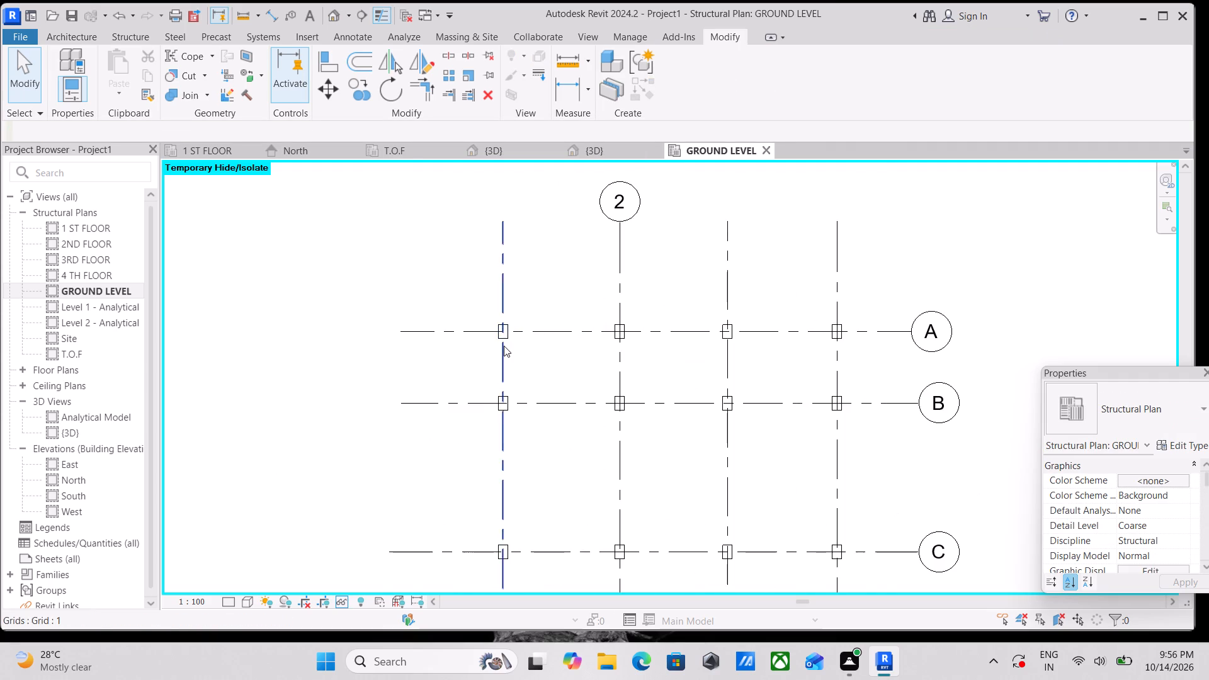
middle_drag(504, 345, 589, 228)
middle_drag(580, 246, 625, 340)
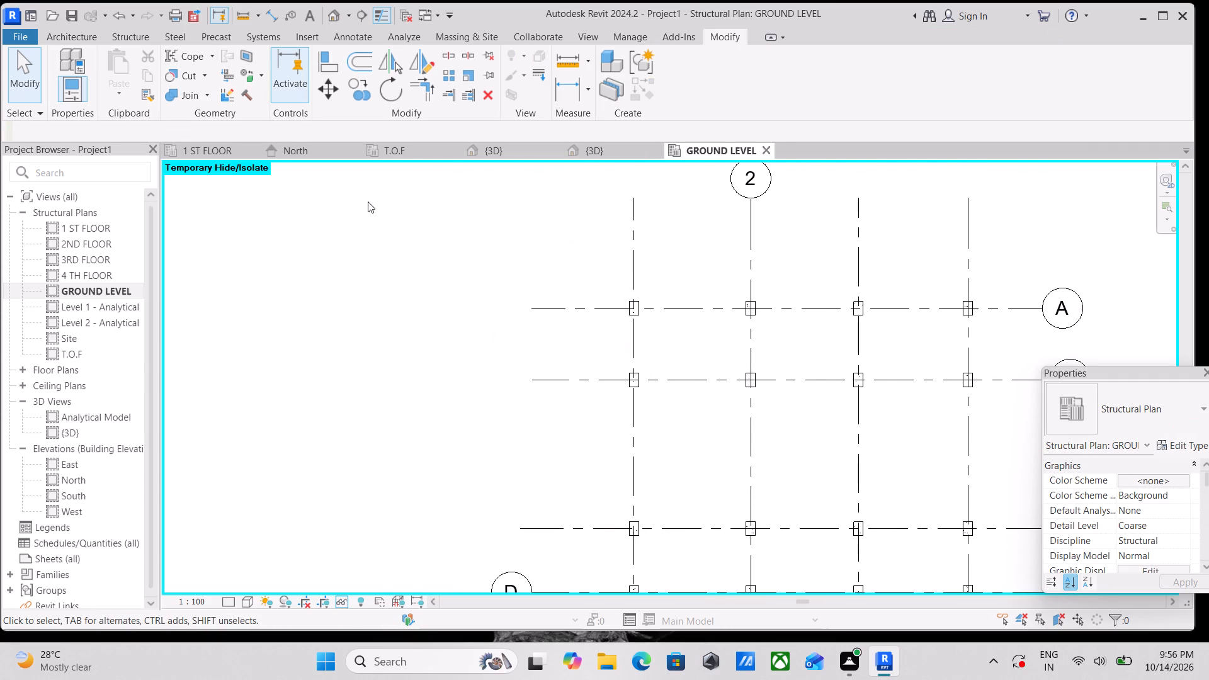
key(b)
key(m)
scroll(633, 338, up, 5)
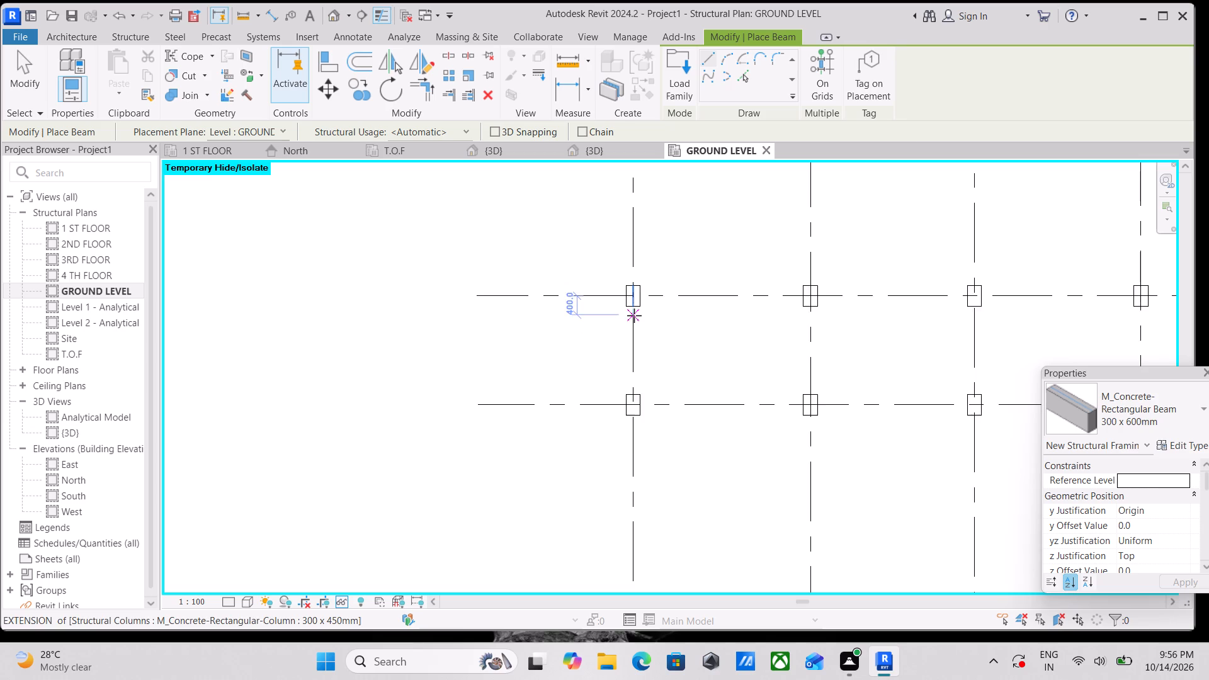
scroll(634, 315, up, 4)
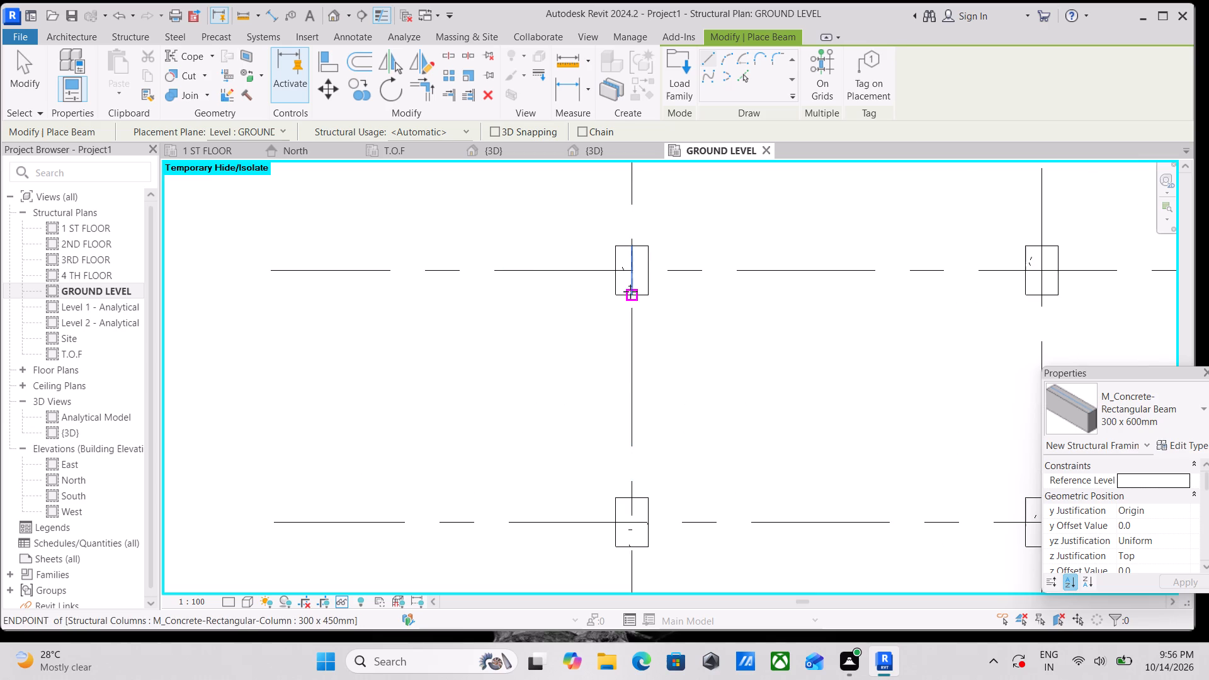
click(630, 292)
middle_drag(633, 404, 667, 332)
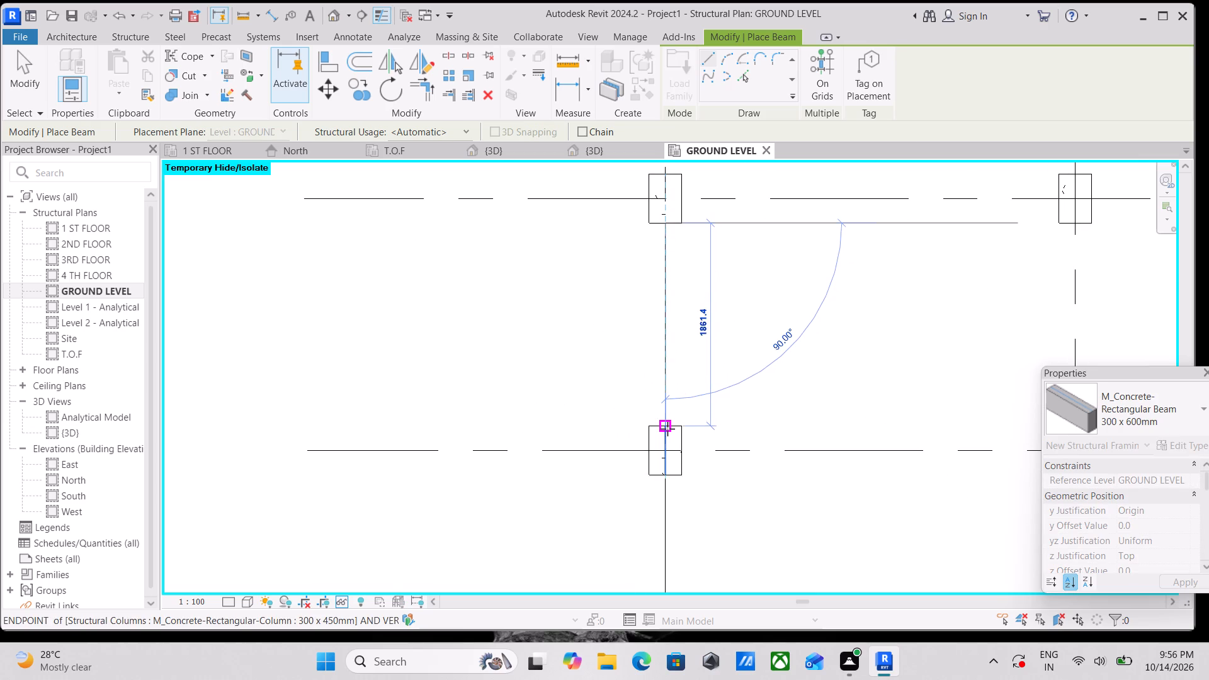
click(667, 429)
key(Escape)
Place 300 x 600mm concrete beams on grid 1 between the columns at grids B and C and at grids C and D.
scroll(667, 429, down, 3)
middle_drag(667, 428, 713, 258)
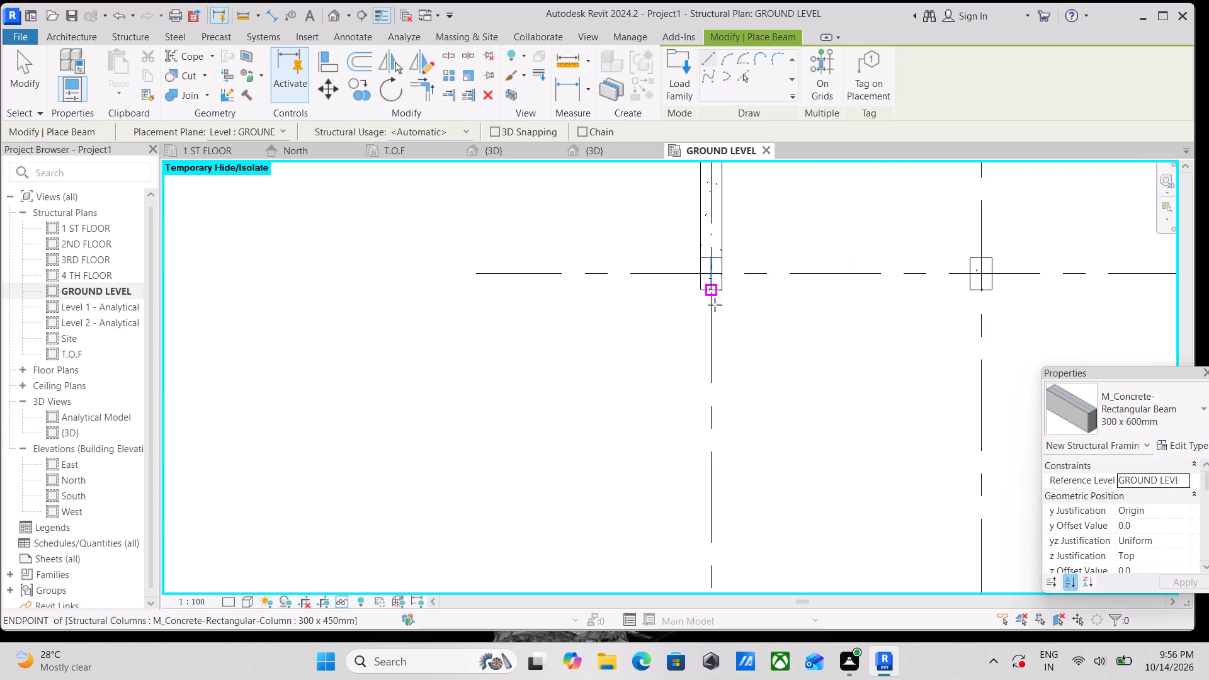
click(713, 287)
middle_drag(712, 391, 718, 122)
scroll(716, 305, down, 1)
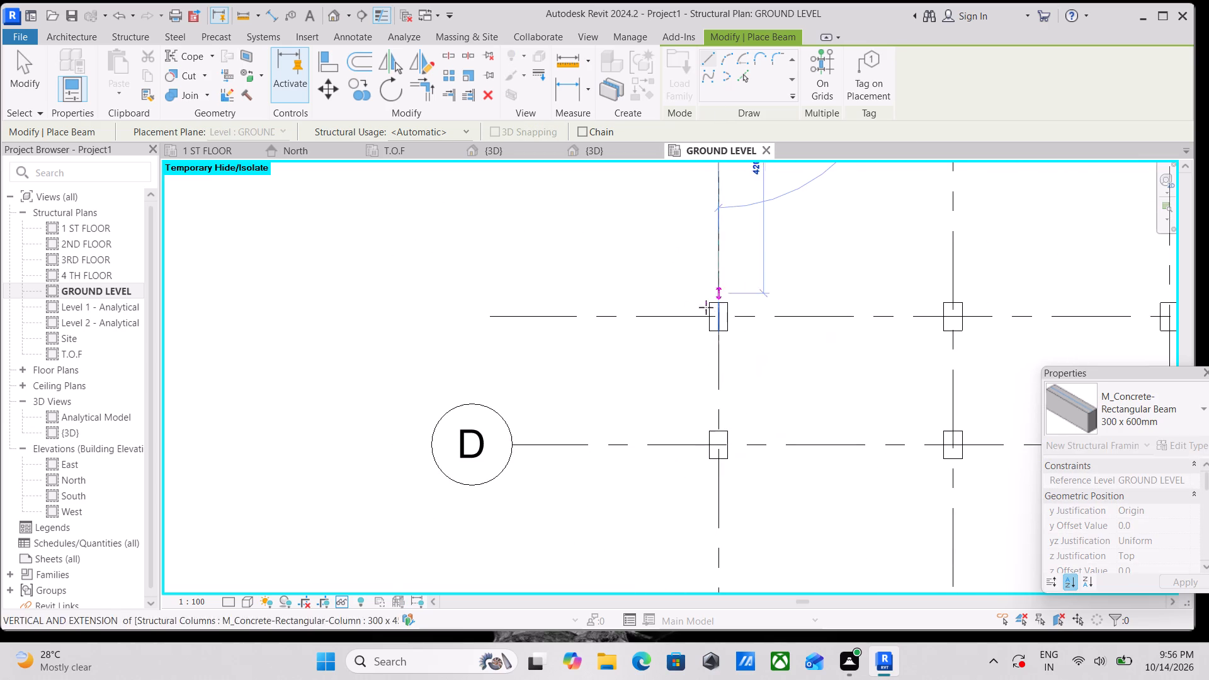
click(717, 306)
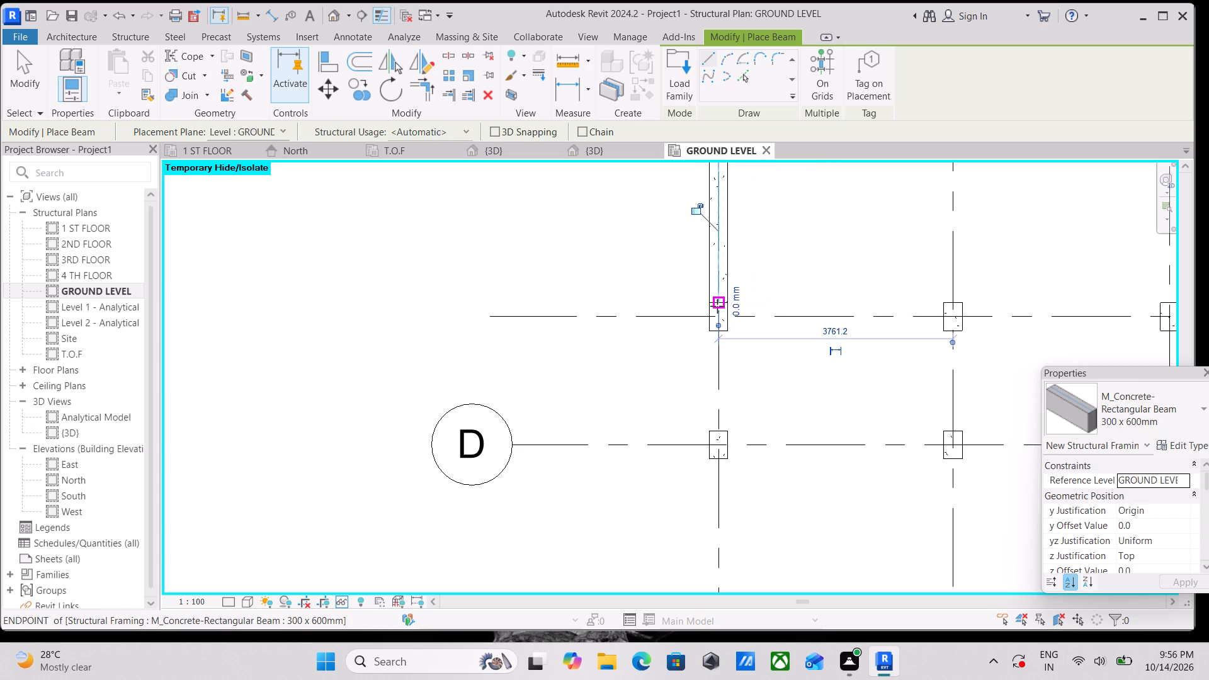
key(Escape)
click(722, 331)
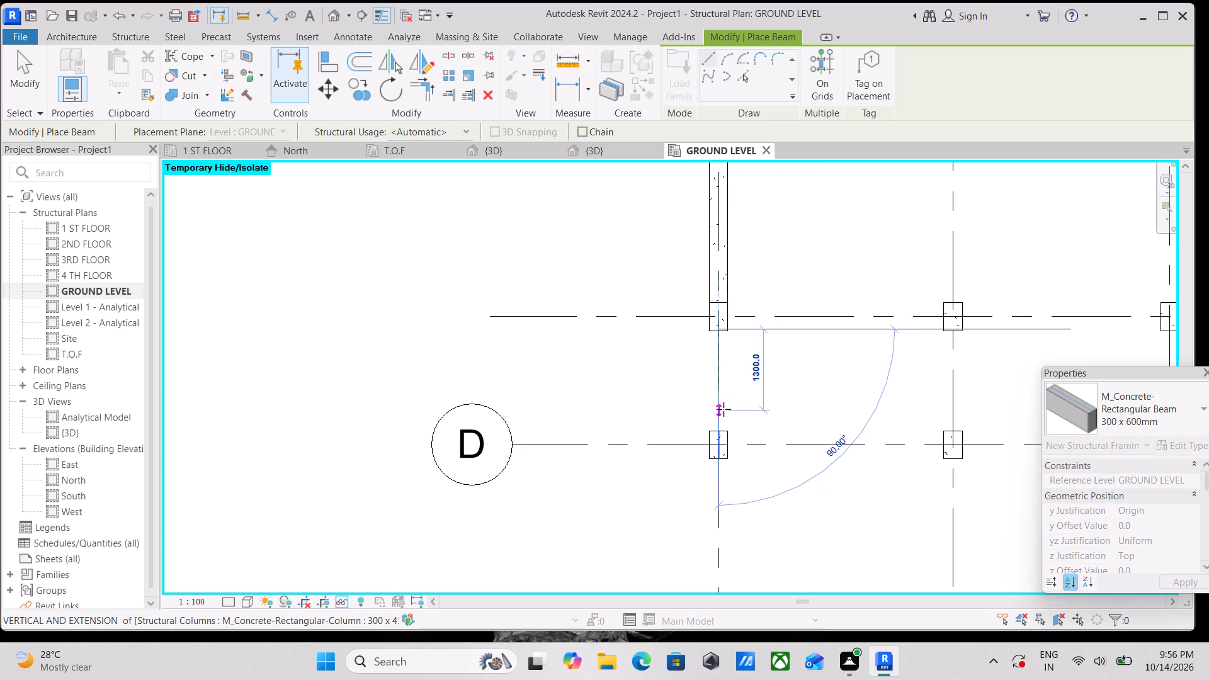
click(720, 433)
key(Escape)
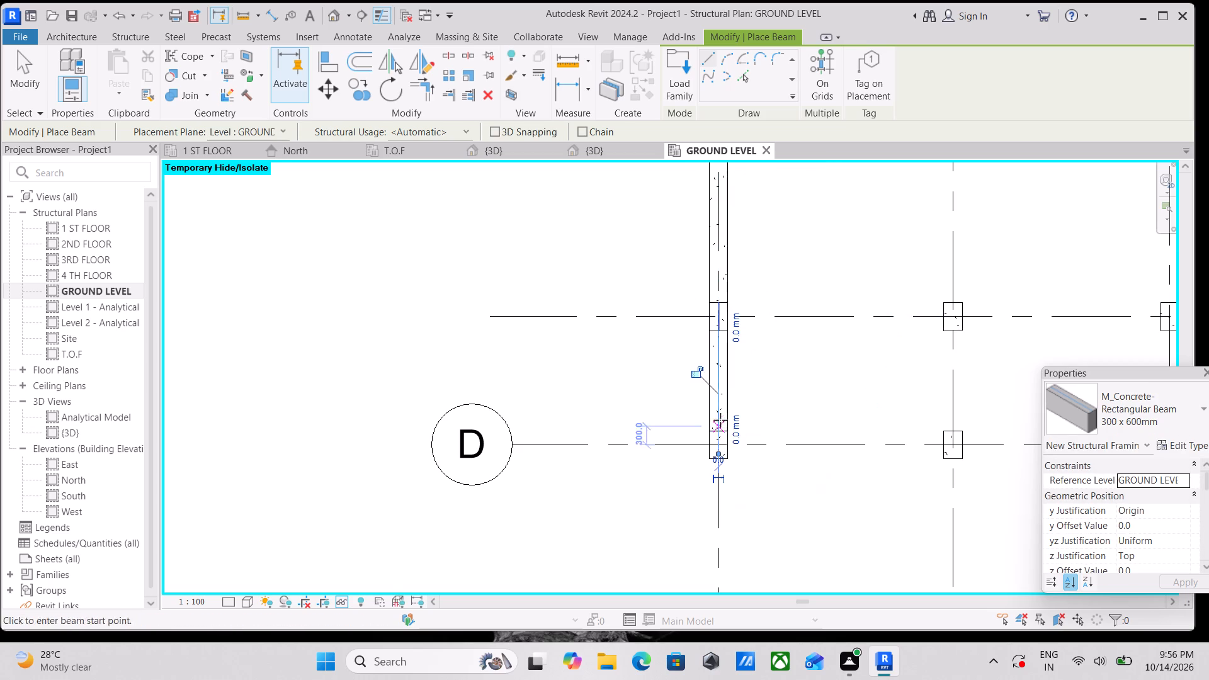
Place 300 x 600mm concrete beams on grid 1 between the columns at grids D and E and at grids E and F.
scroll(721, 419, down, 2)
middle_drag(721, 419, 727, 298)
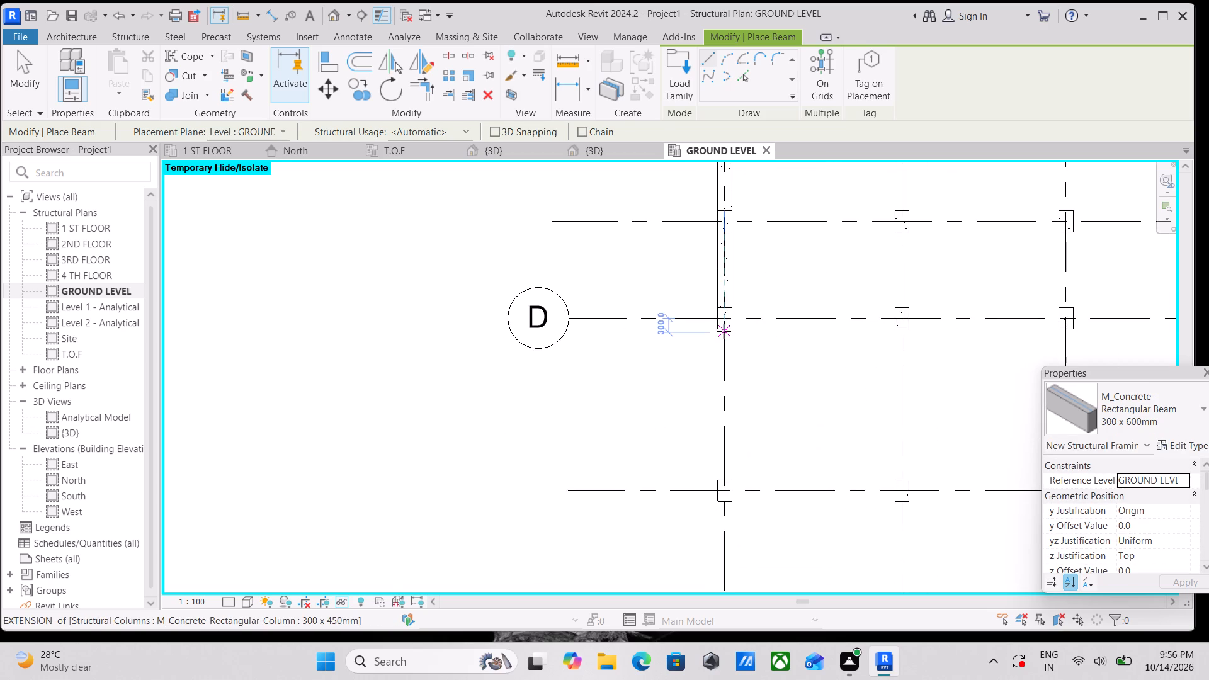
click(724, 328)
middle_drag(724, 404, 697, 290)
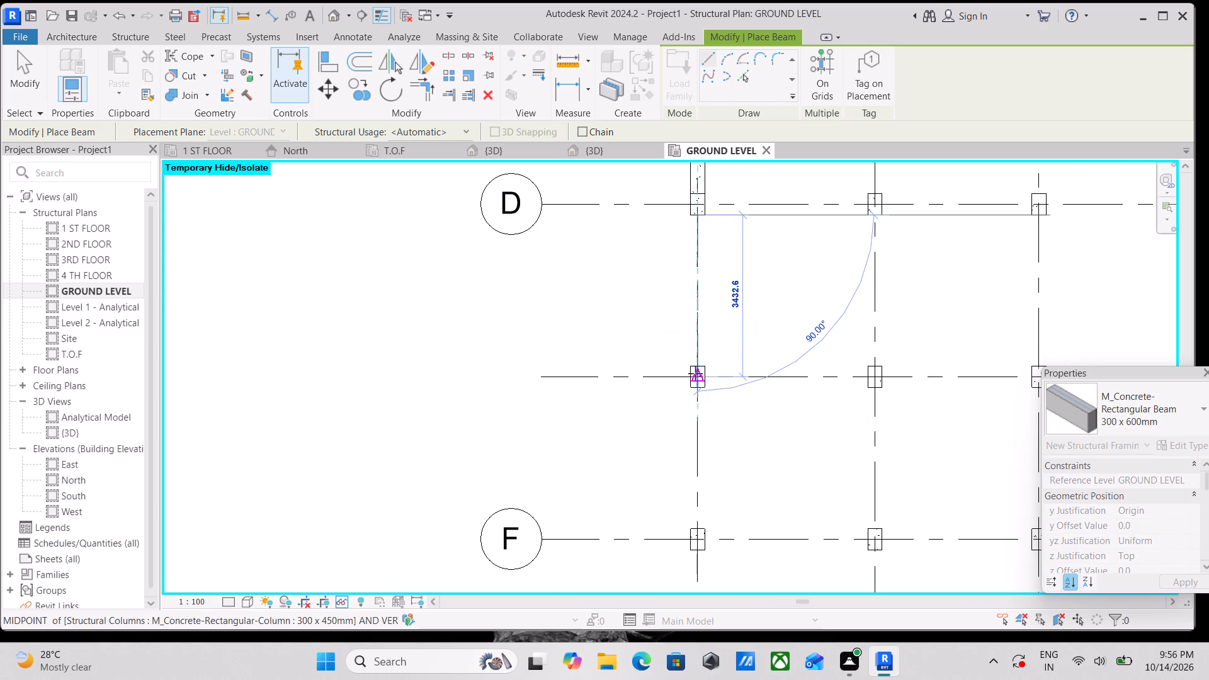
click(696, 368)
key(Escape)
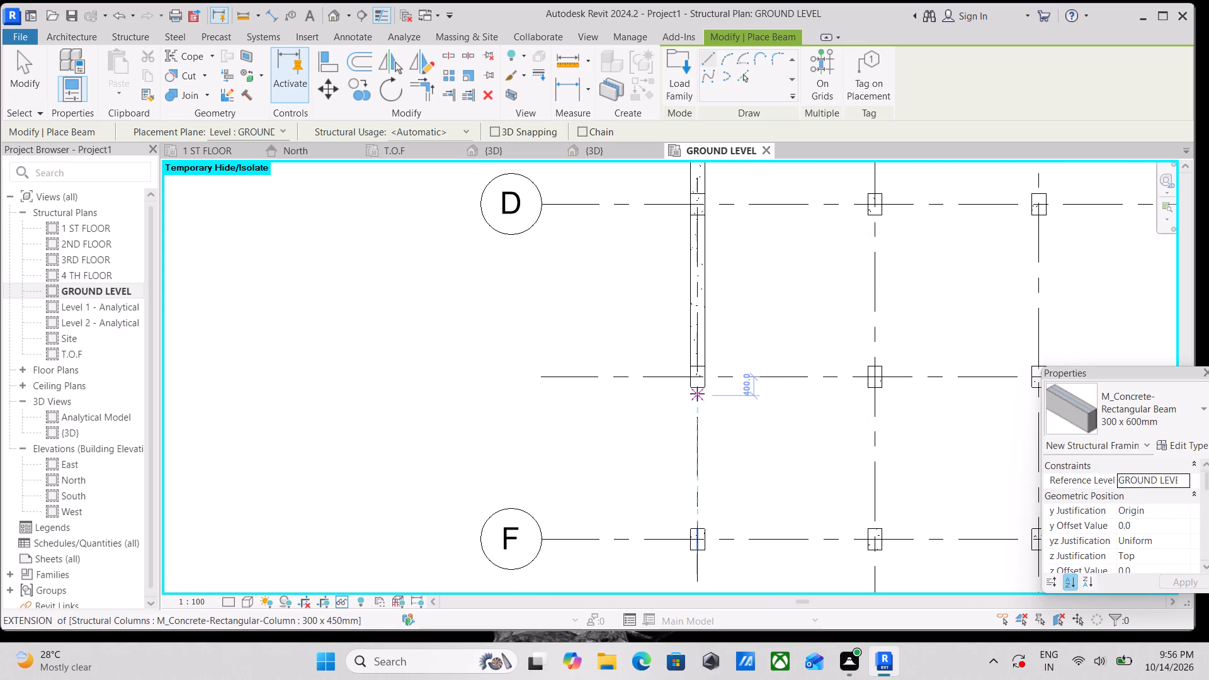
click(697, 385)
middle_drag(695, 436, 706, 341)
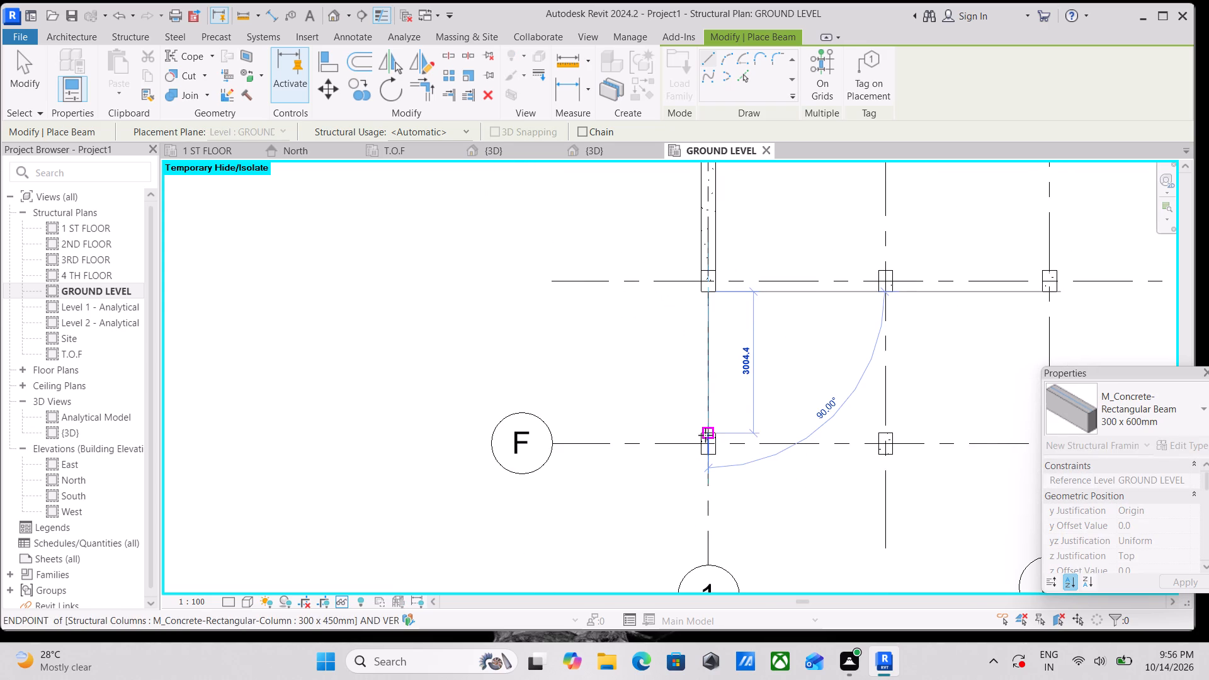
click(705, 435)
key(Escape)
Place a 300 x 600mm concrete beam on grid F between the columns at grids 1 and 2.
scroll(724, 405, down, 5)
middle_drag(773, 399, 752, 336)
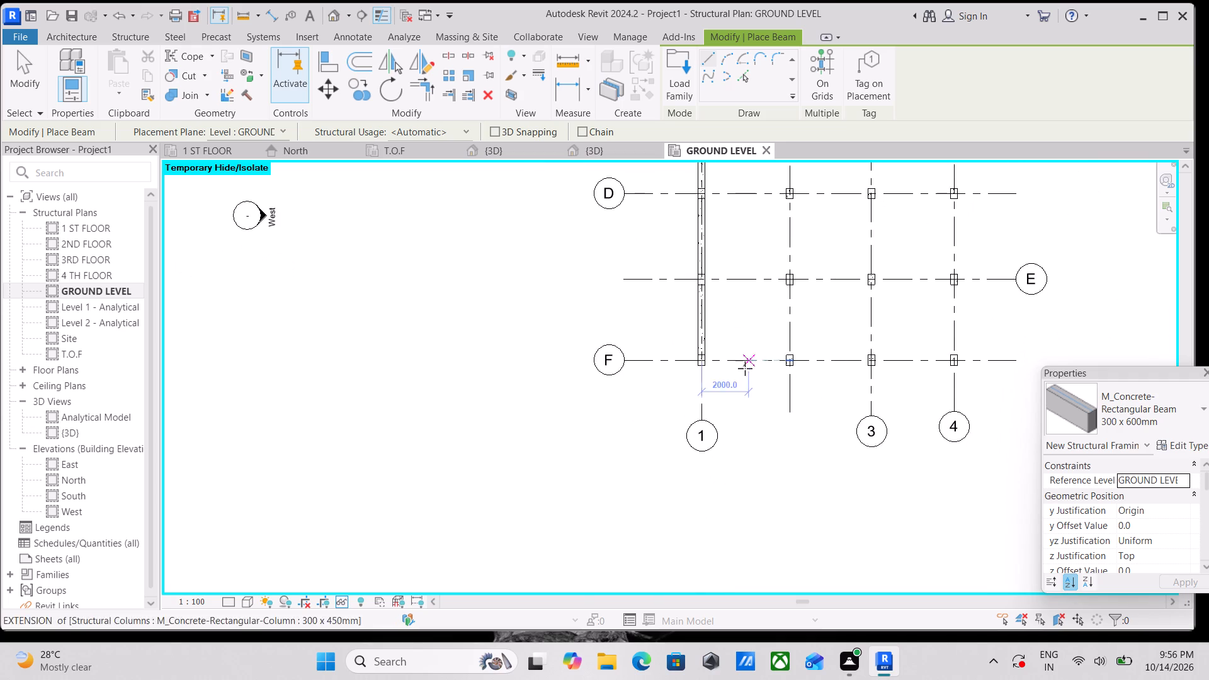
scroll(727, 364, up, 8)
scroll(633, 373, up, 3)
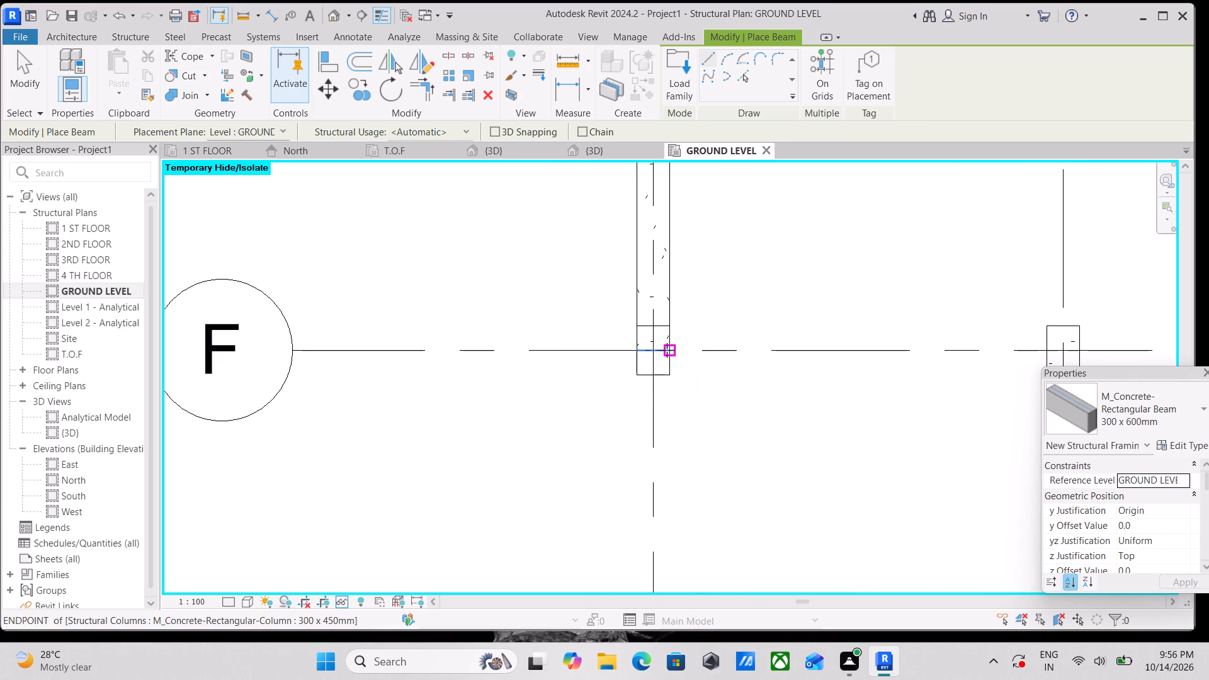
click(667, 350)
scroll(863, 335, down, 1)
middle_drag(863, 335, 659, 338)
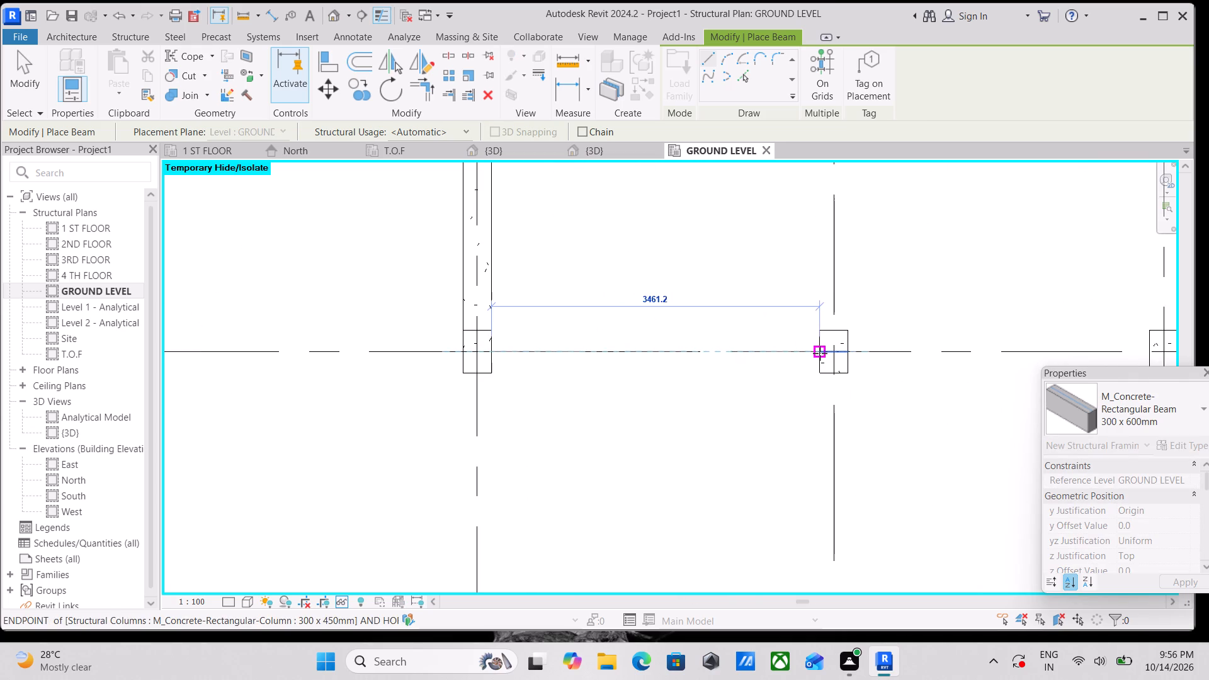
click(820, 353)
key(Escape)
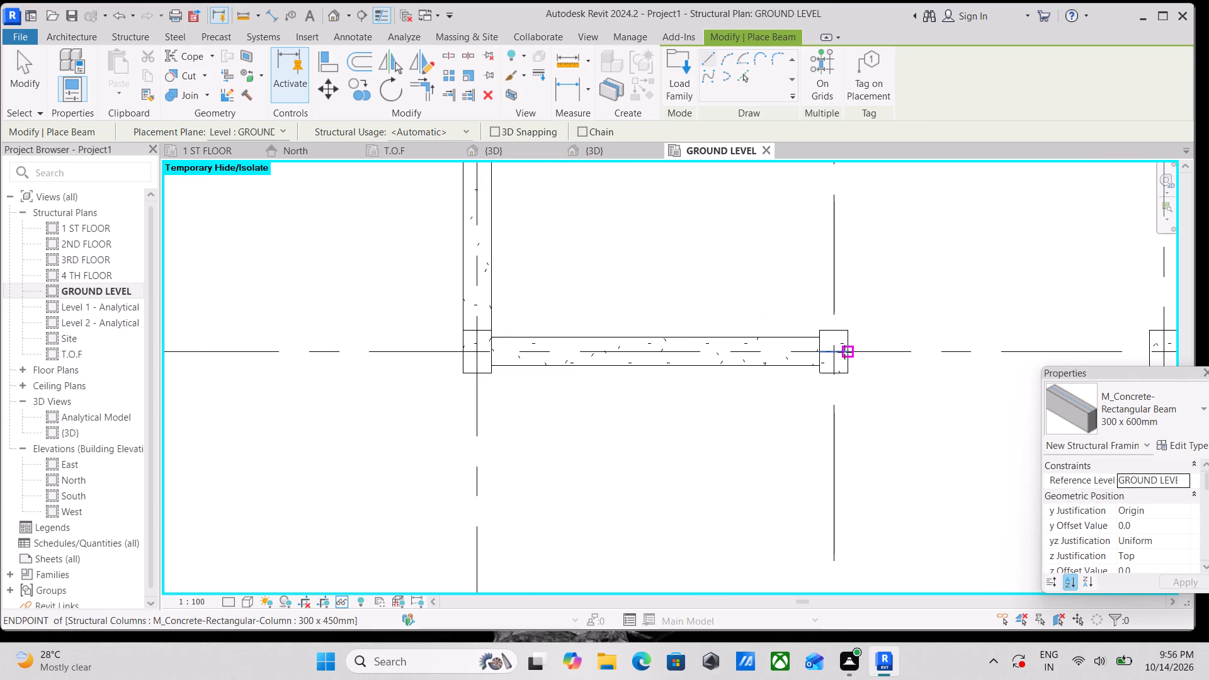
Place 300 x 600mm beams on grid F between grids 2 and 3 and grids 3 and 4, and end beam placement.
click(844, 352)
scroll(914, 334, down, 1)
middle_drag(914, 334, 605, 332)
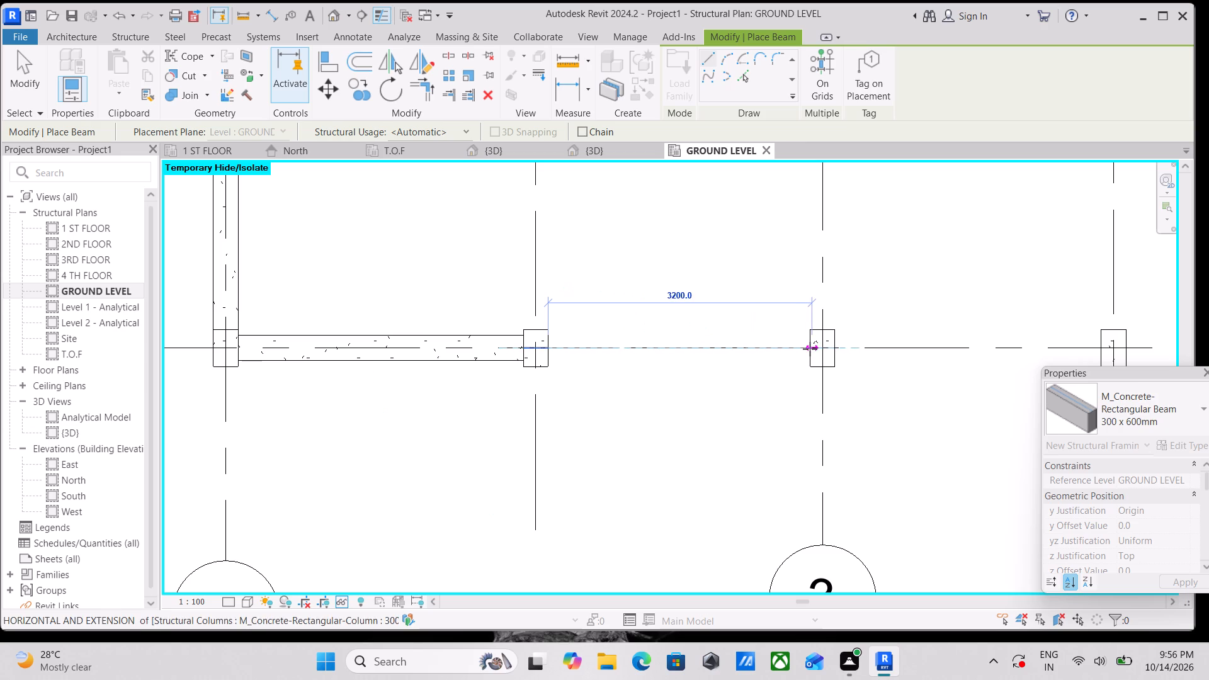
click(810, 349)
key(Escape)
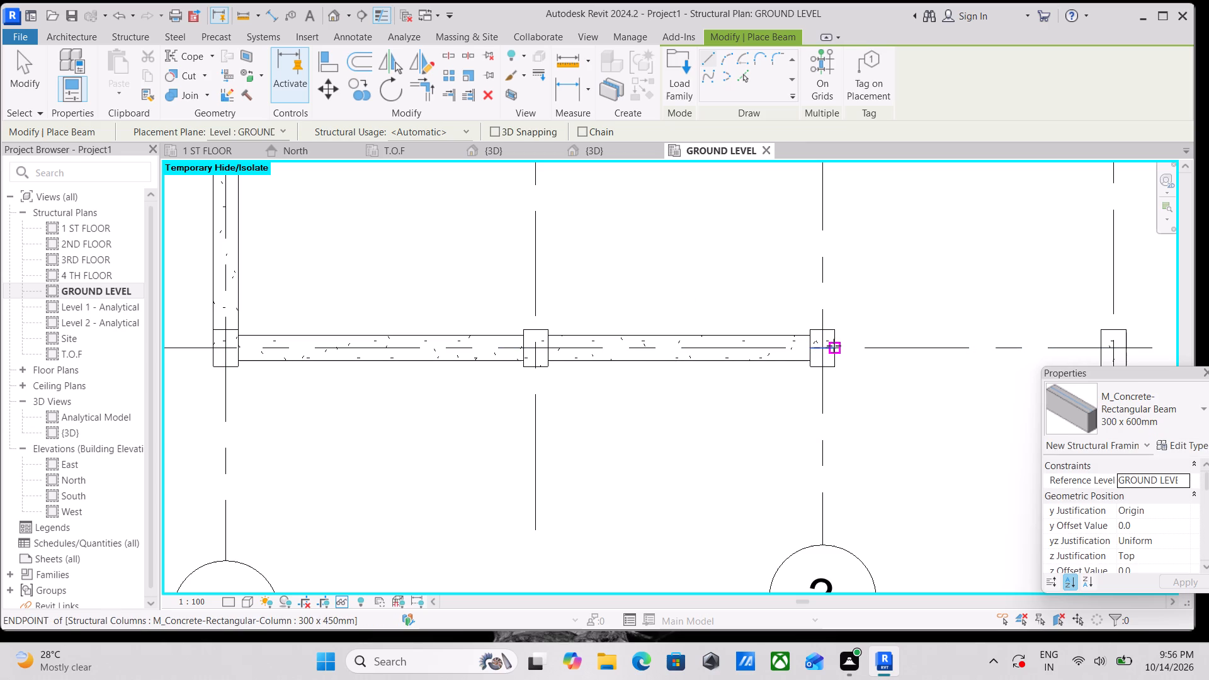
click(834, 345)
middle_drag(1048, 347, 752, 337)
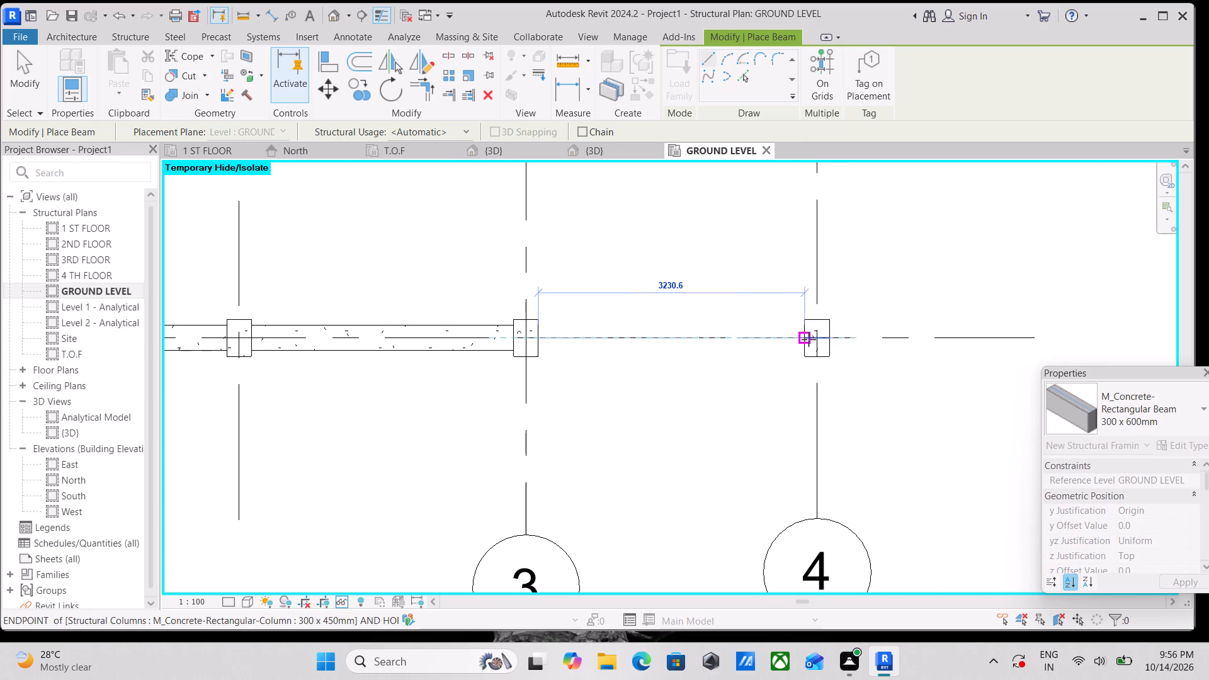
click(800, 339)
key(Escape)
scroll(804, 345, up, 3)
key(Escape)
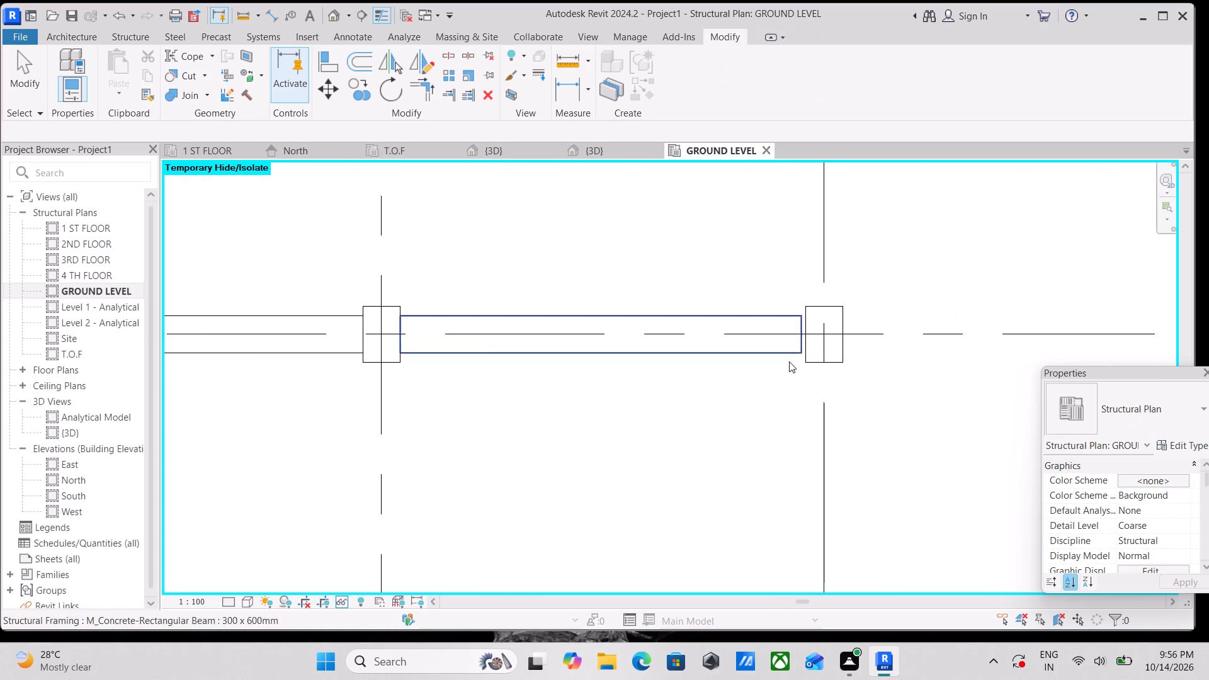
Adjust the end of the grid F beam between grids 3 and 4 to meet the face of the grid 4 column.
click(785, 354)
click(801, 331)
click(805, 332)
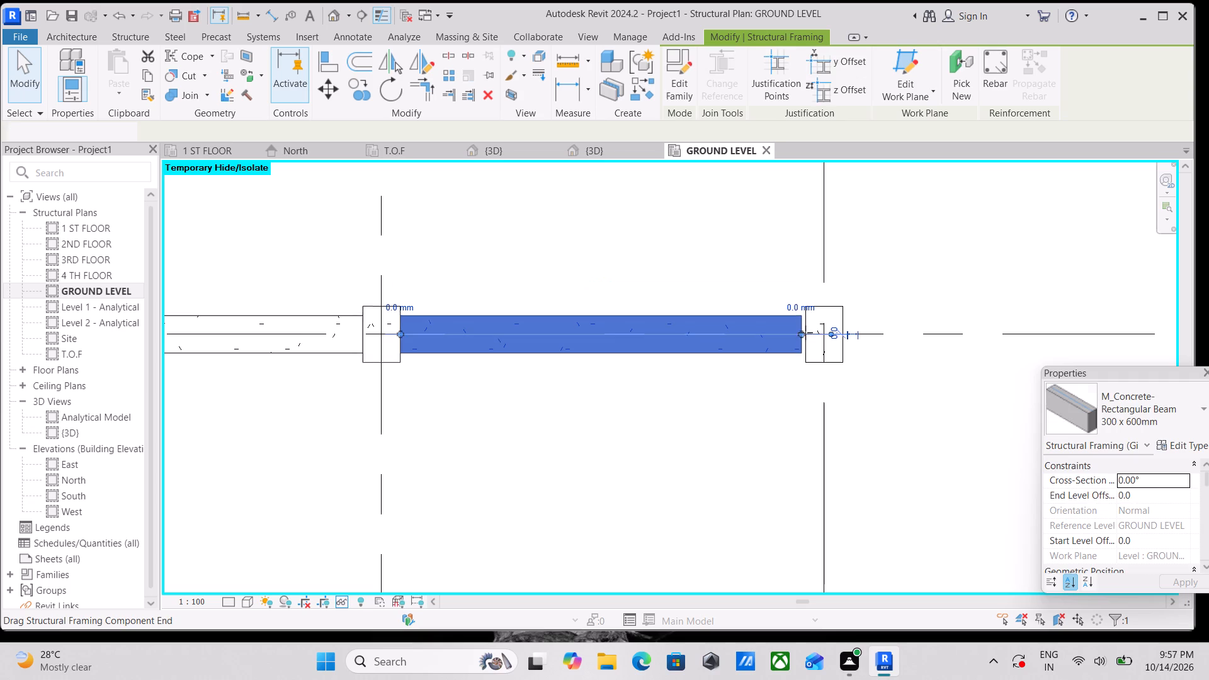
click(803, 333)
key(Escape)
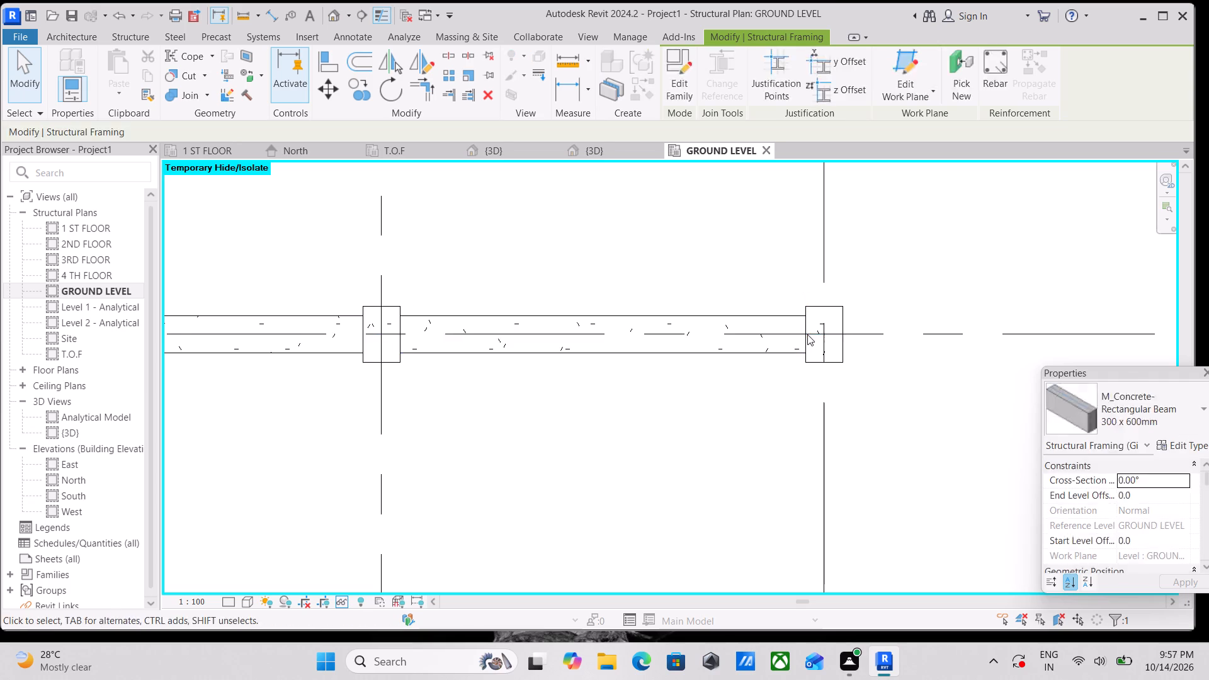
Draw a Generic - 200mm wall on grid 4 between the columns at grids F and E, and end wall placement.
scroll(809, 334, down, 6)
middle_drag(852, 281, 857, 370)
scroll(860, 371, down, 3)
middle_drag(860, 371, 870, 404)
scroll(856, 394, down, 2)
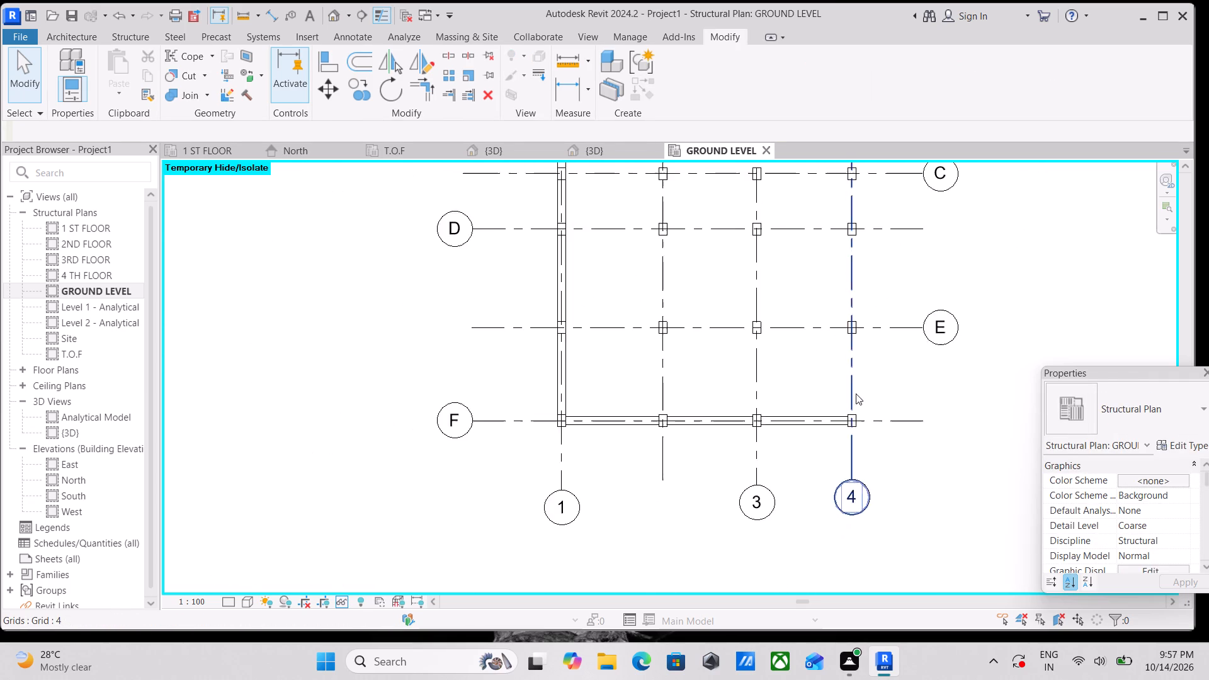
middle_drag(856, 394, 833, 451)
scroll(783, 476, up, 6)
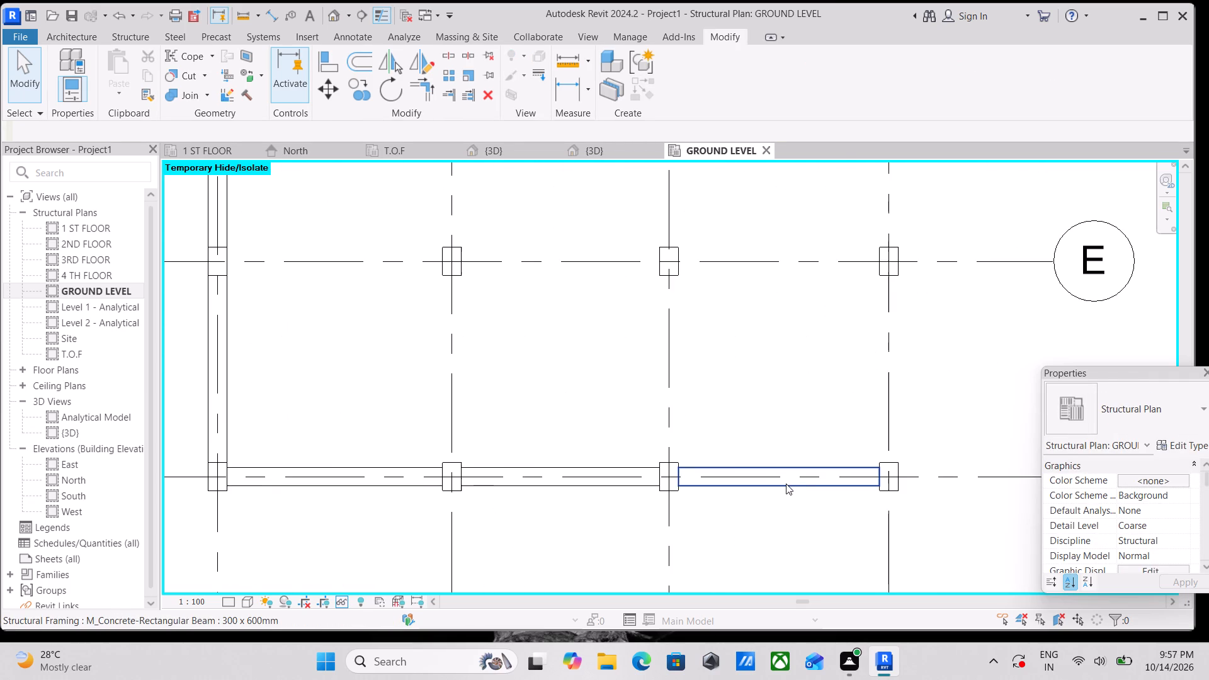
text(WA)
scroll(928, 470, up, 4)
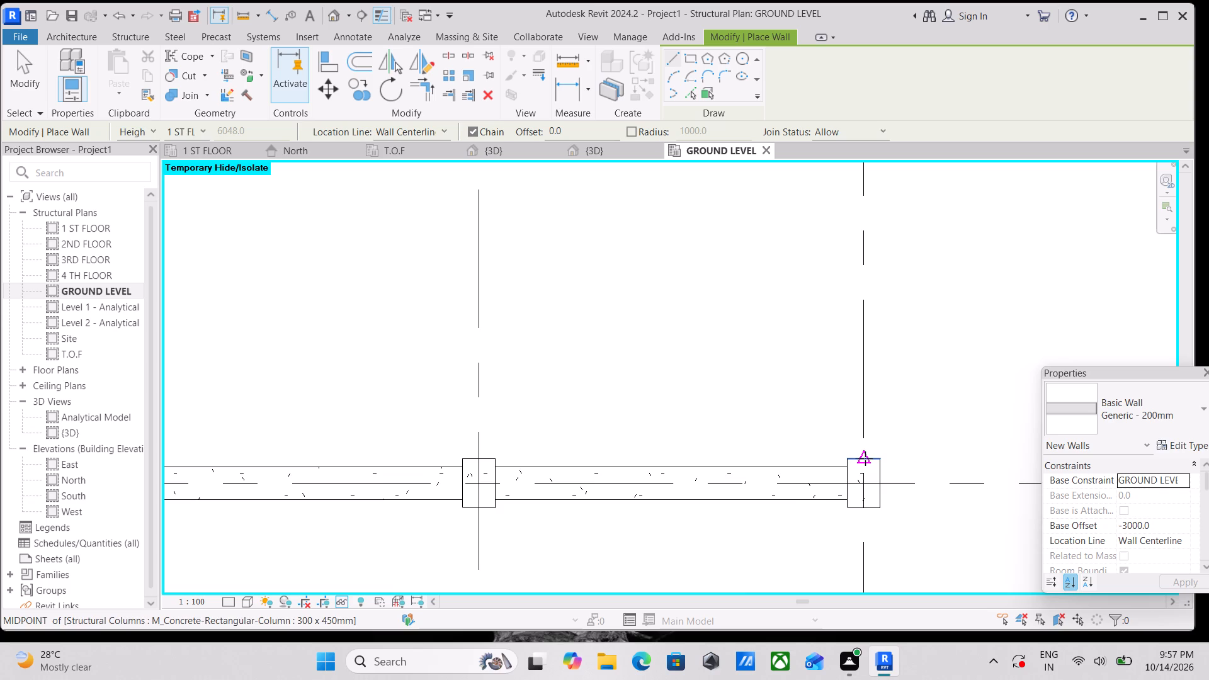
click(865, 457)
scroll(884, 276, down, 1)
middle_drag(887, 285, 882, 521)
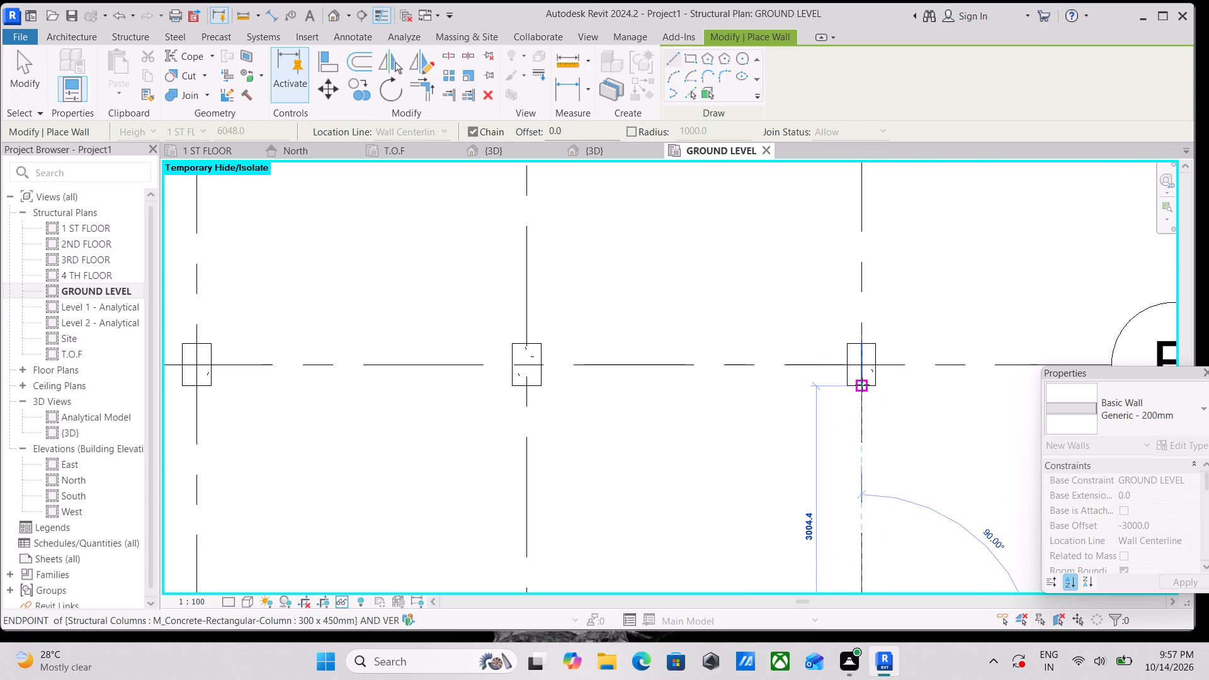
click(862, 384)
key(Escape)
scroll(862, 384, down, 3)
key(Escape)
scroll(866, 389, down, 3)
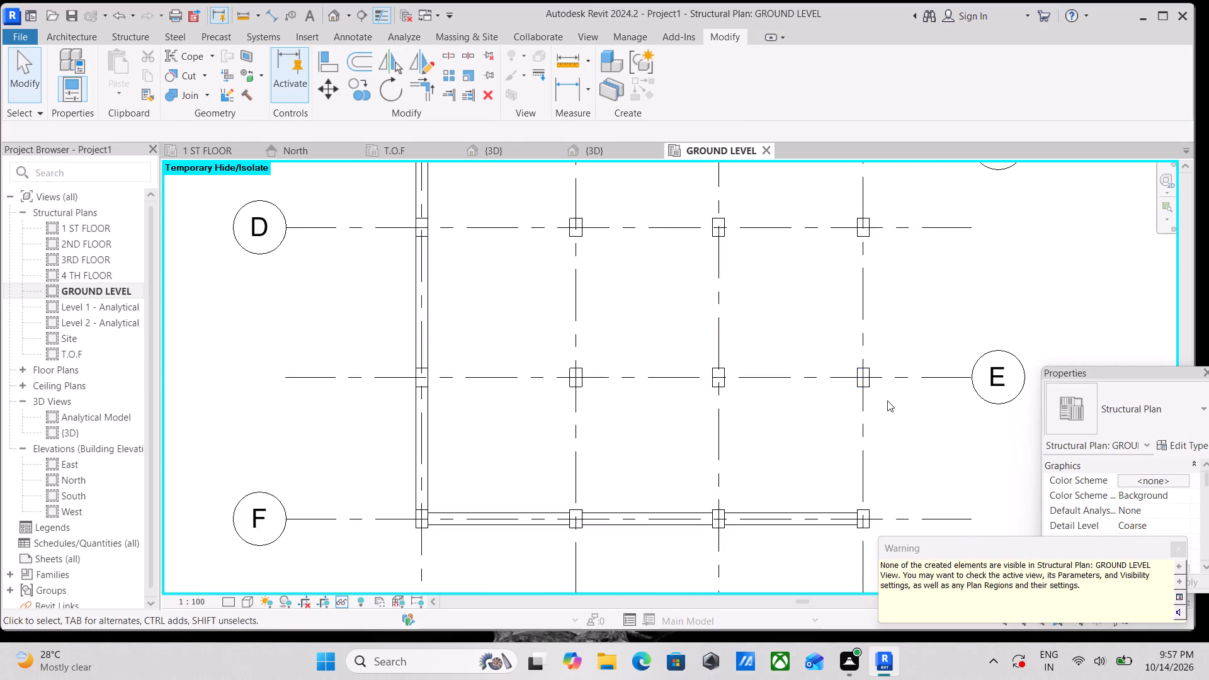
Place a 300 x 600mm concrete beam on grid 4 between the columns at grids F and E.
scroll(887, 403, down, 2)
middle_drag(888, 403, 809, 313)
scroll(802, 397, up, 1)
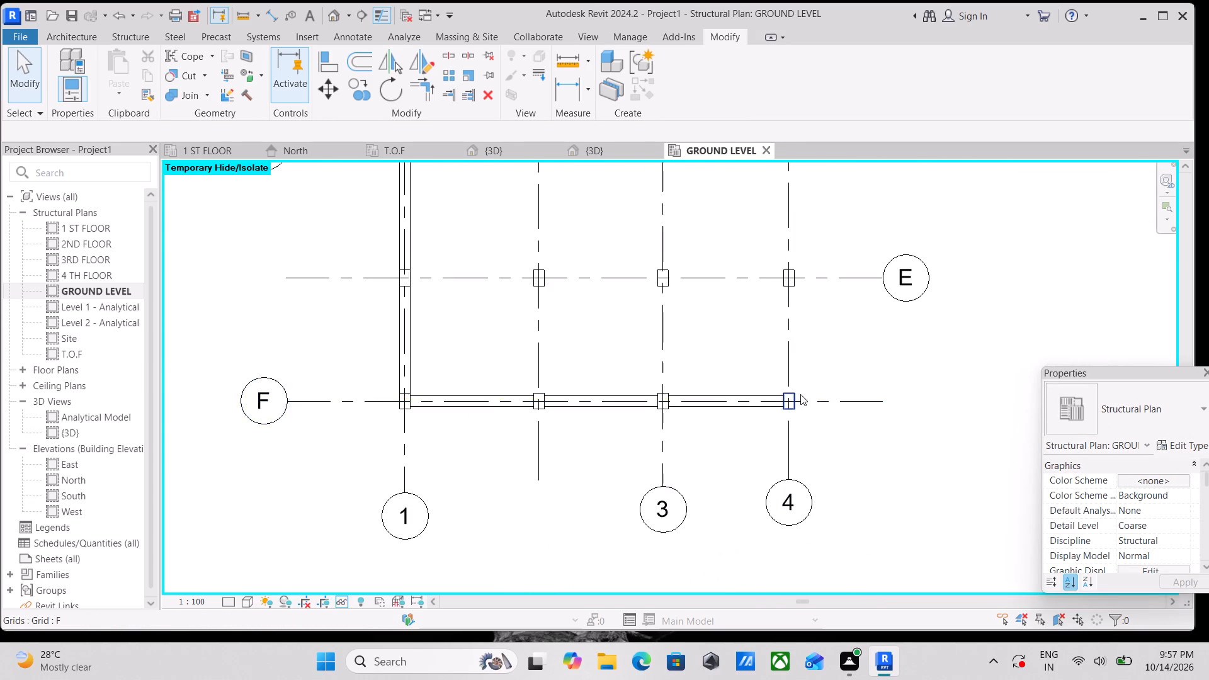
scroll(800, 394, up, 2)
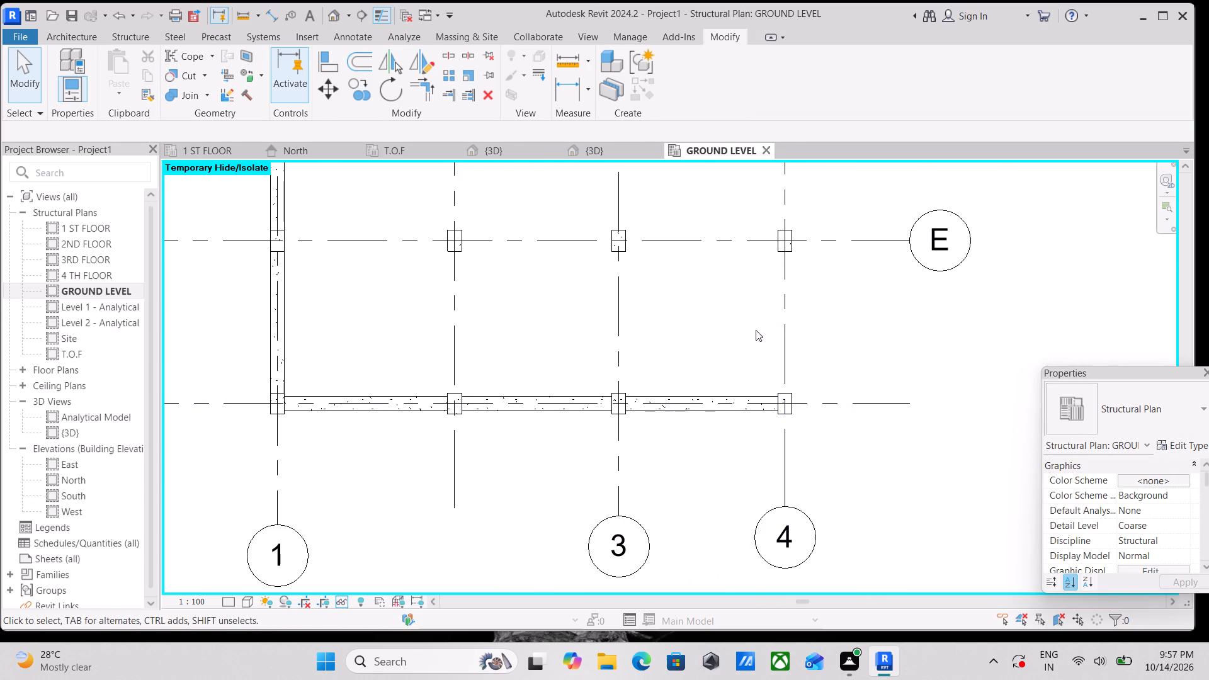
text(BM)
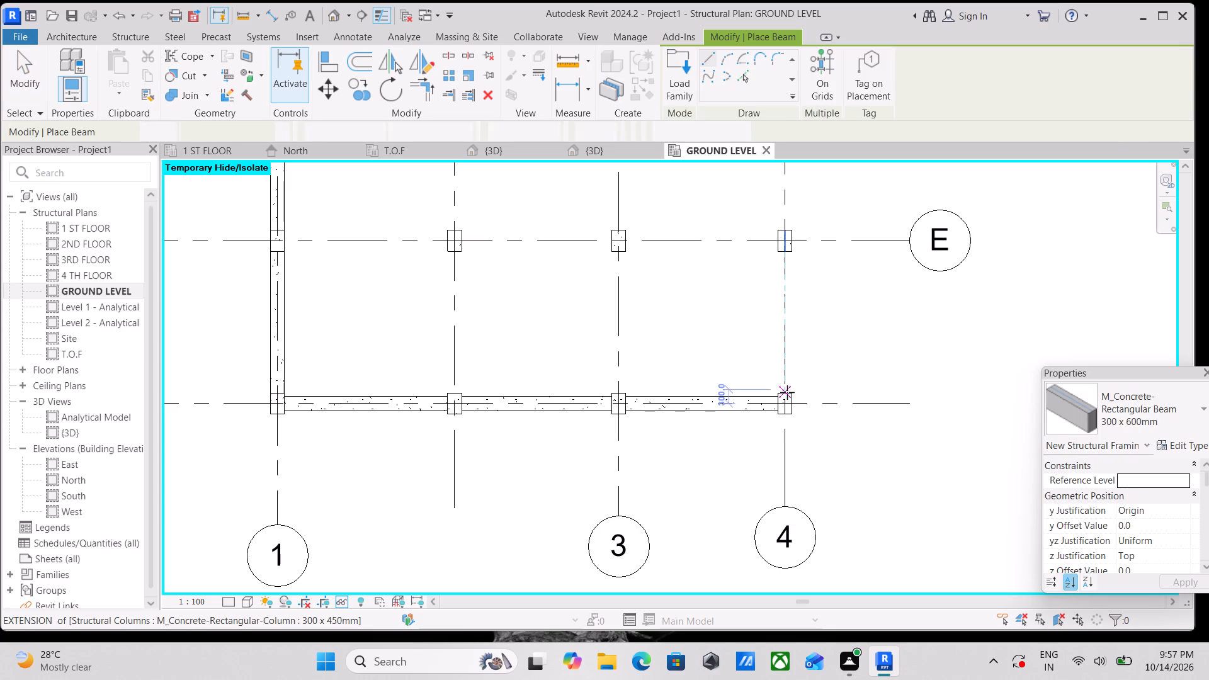
drag(786, 395, 787, 382)
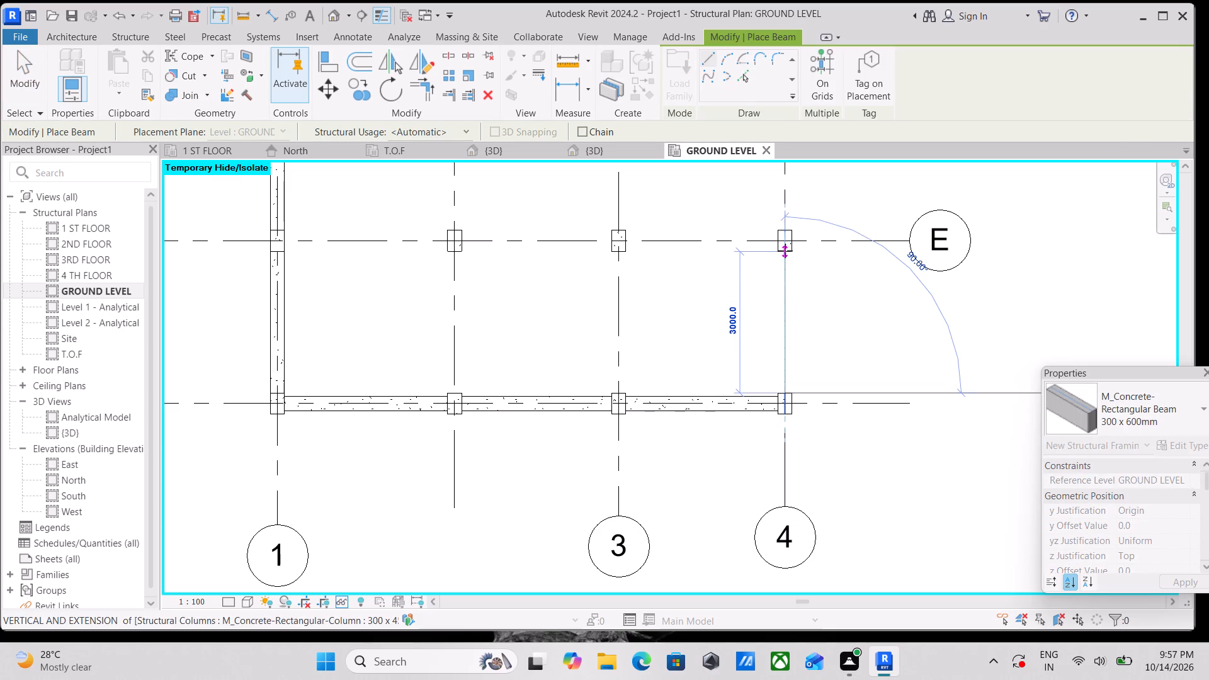
click(785, 251)
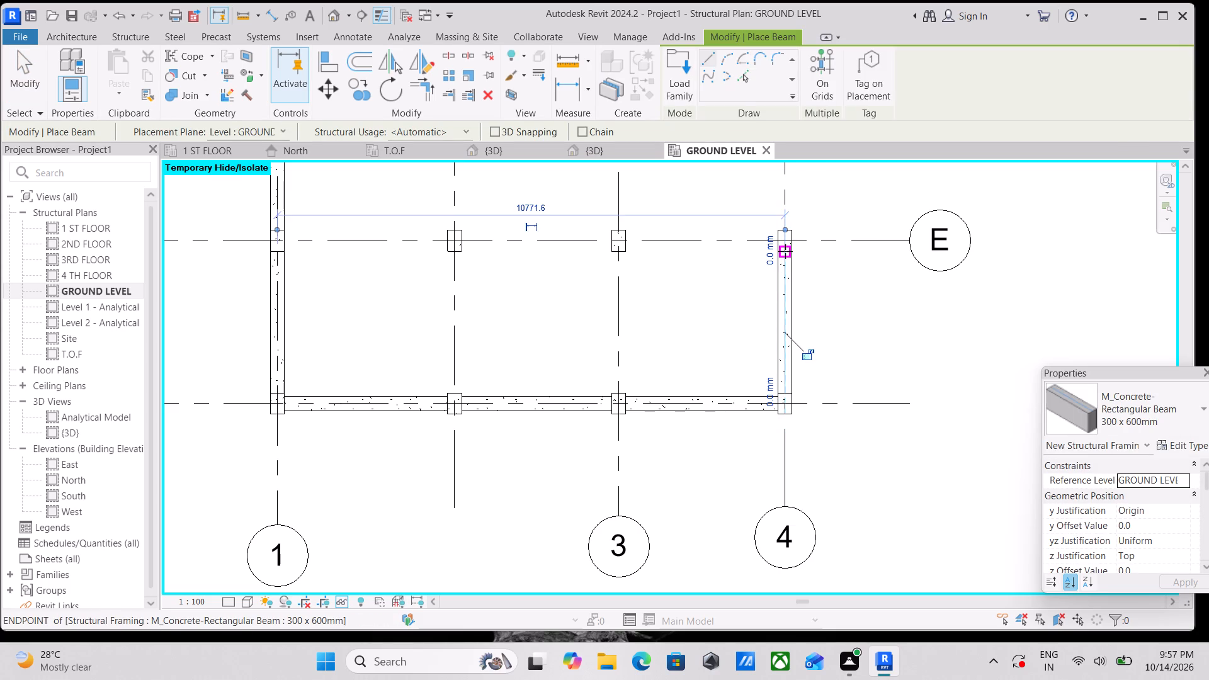
key(Escape)
Place a 300 x 600mm concrete beam on grid 4 between the columns at grids E and D.
middle_drag(790, 229, 833, 390)
scroll(792, 239, down, 1)
scroll(834, 393, up, 1)
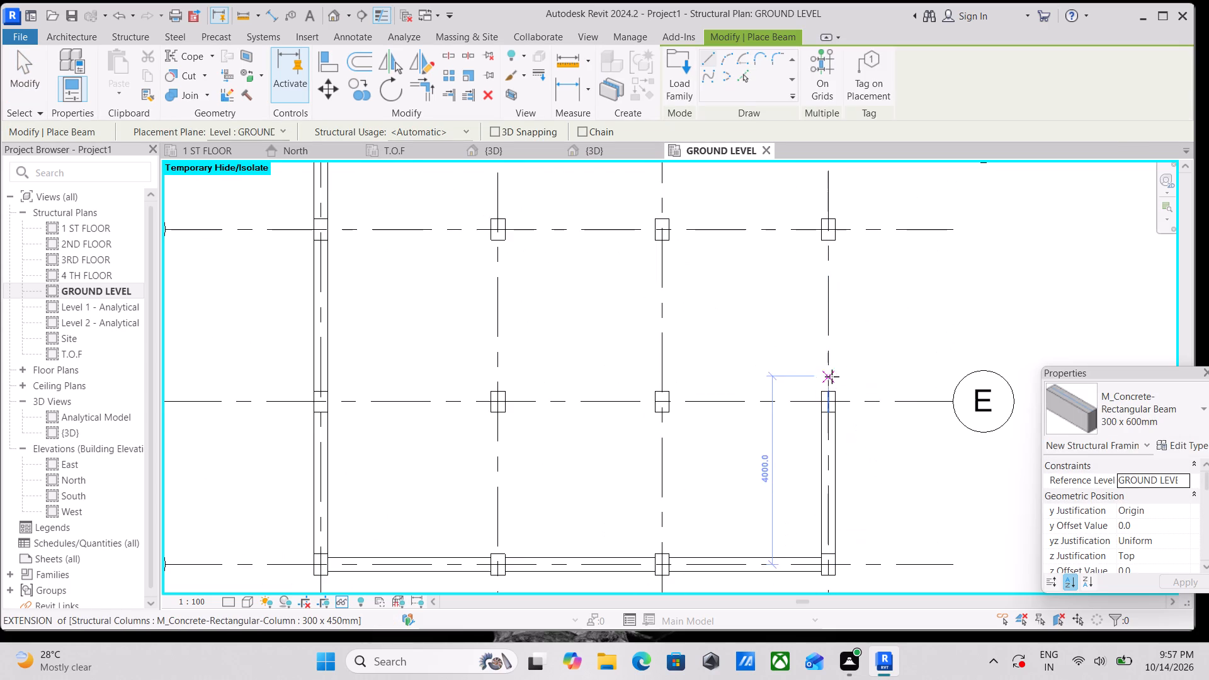
click(827, 392)
middle_drag(834, 247, 834, 329)
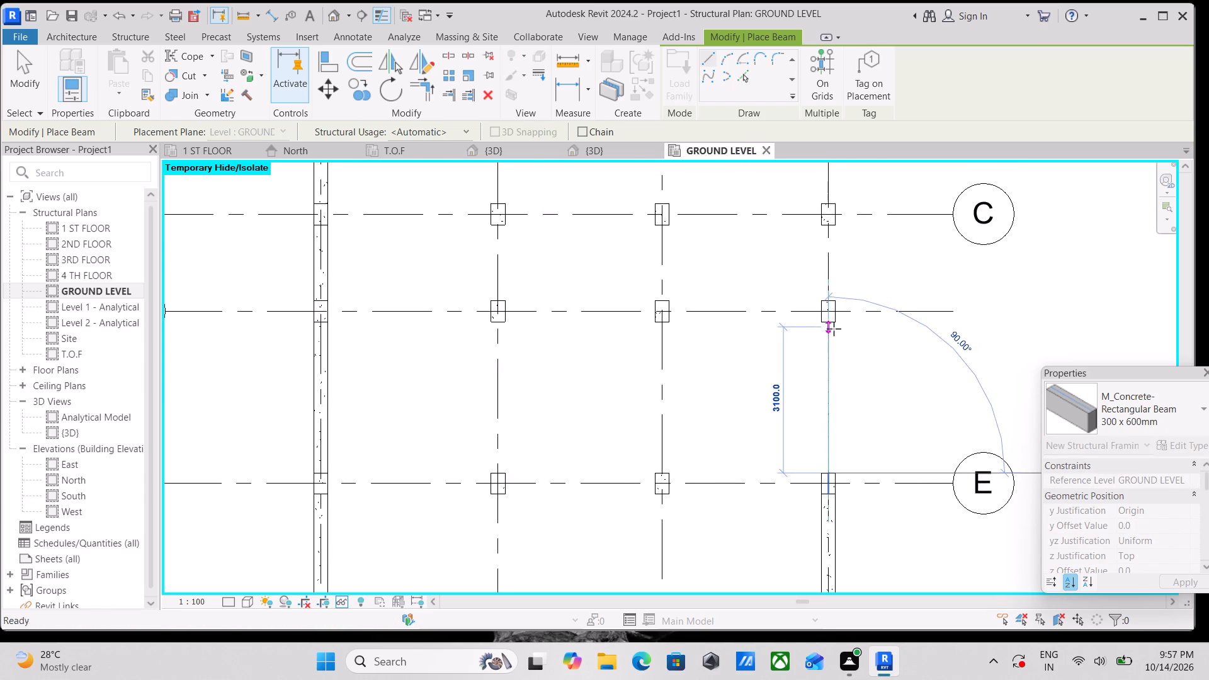
click(829, 322)
key(Escape)
Place a 300 x 600mm concrete beam on grid 4 between the columns at grids D and C.
scroll(829, 322, up, 1)
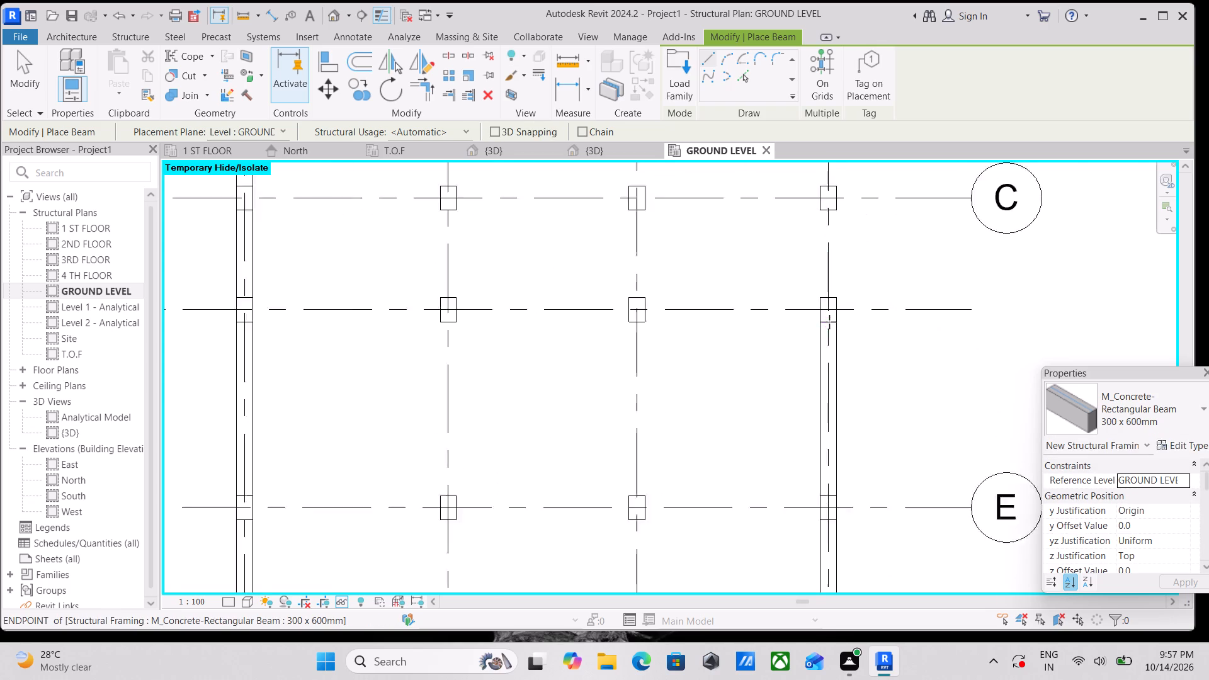
scroll(829, 322, up, 3)
scroll(864, 258, down, 2)
middle_drag(866, 263, 887, 356)
scroll(843, 368, up, 3)
click(862, 374)
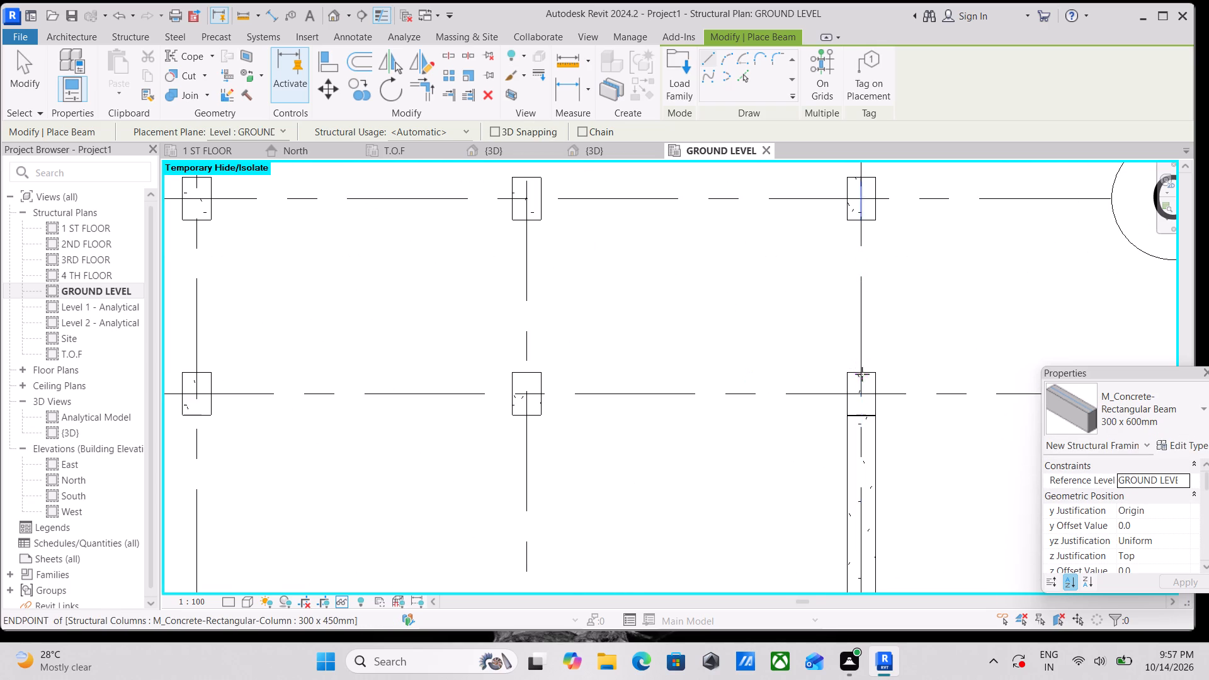
middle_drag(880, 293, 877, 385)
click(865, 305)
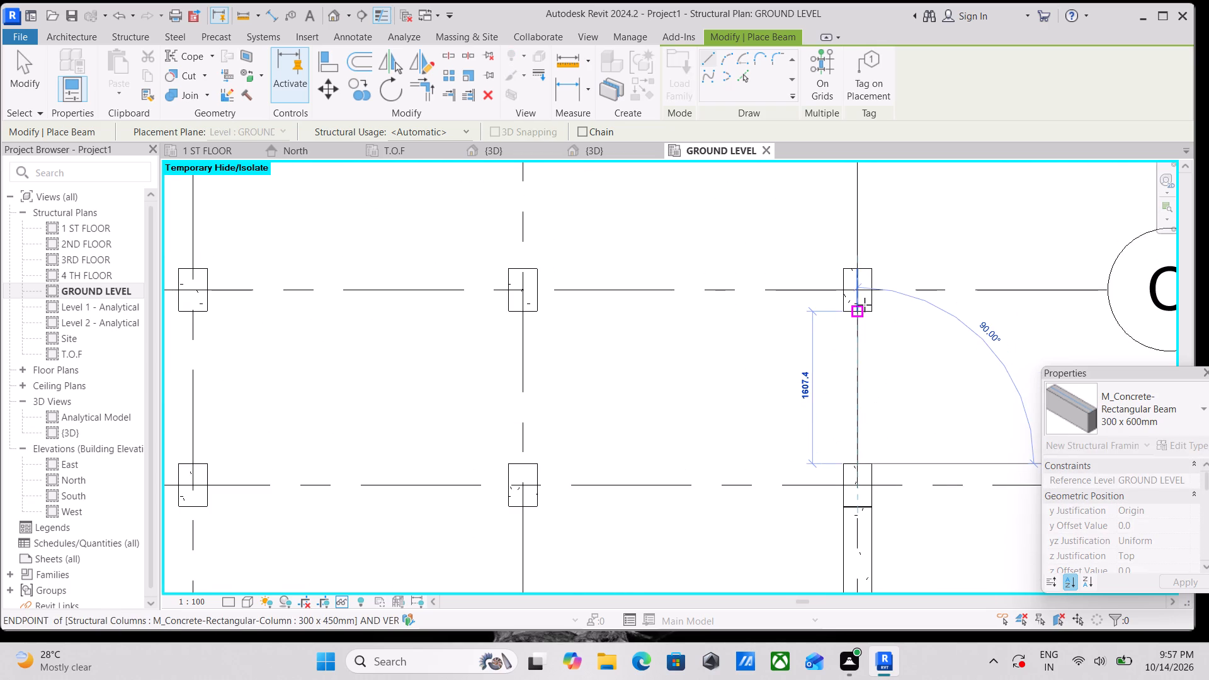
key(Escape)
Place a 300 x 600mm concrete beam on grid 4 between the columns at grids C and B.
scroll(865, 305, down, 3)
middle_drag(870, 280, 873, 385)
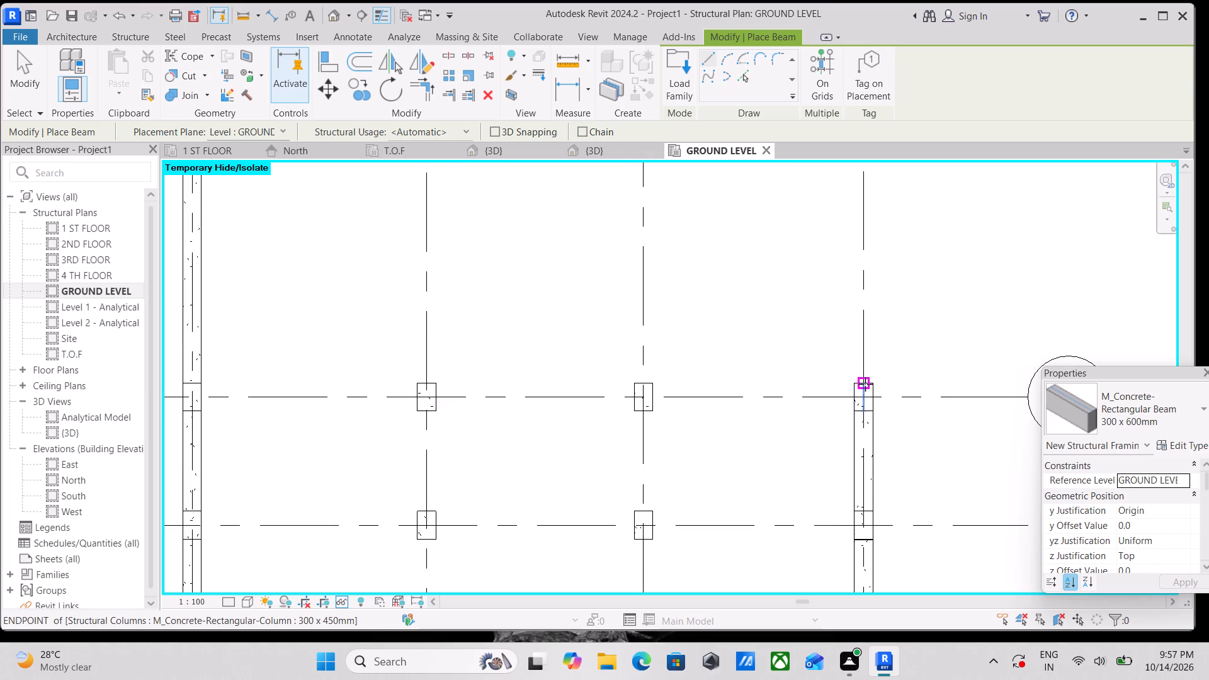
click(865, 384)
scroll(853, 262, down, 1)
middle_drag(858, 270, 896, 441)
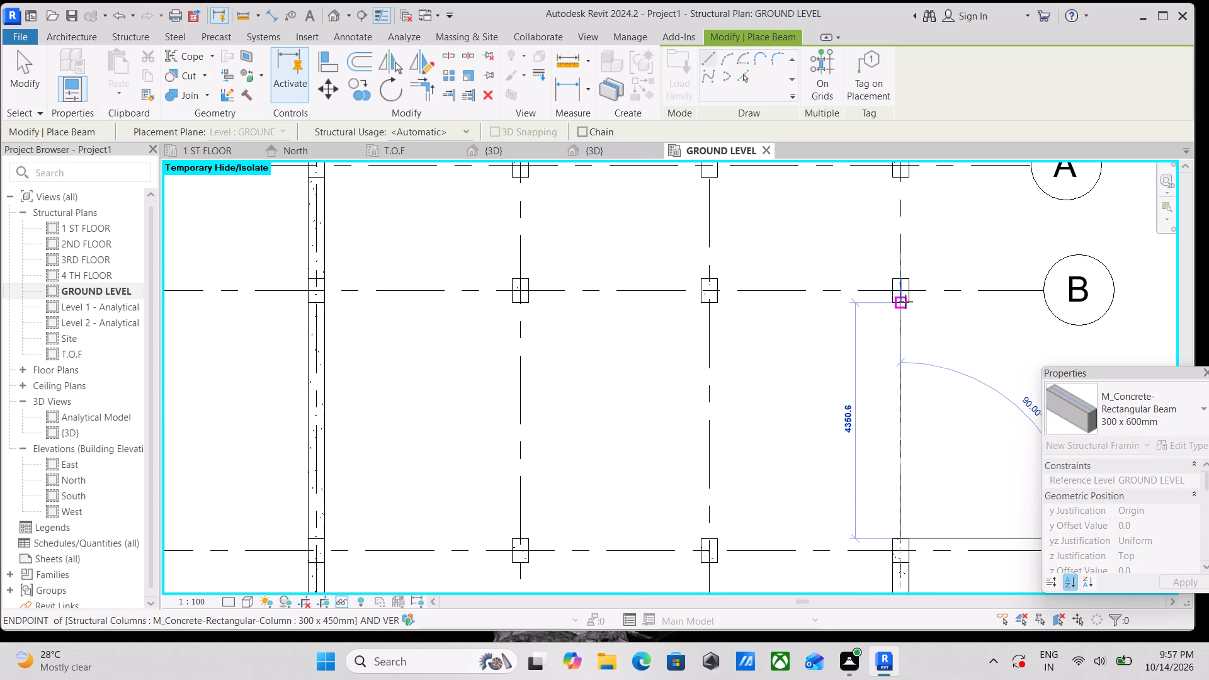
click(905, 302)
key(Escape)
Place a 300 x 600mm concrete beam on grid 4 between the columns at grids B and A, and end beam placement.
scroll(906, 292, down, 2)
middle_drag(906, 292, 913, 388)
scroll(898, 371, up, 3)
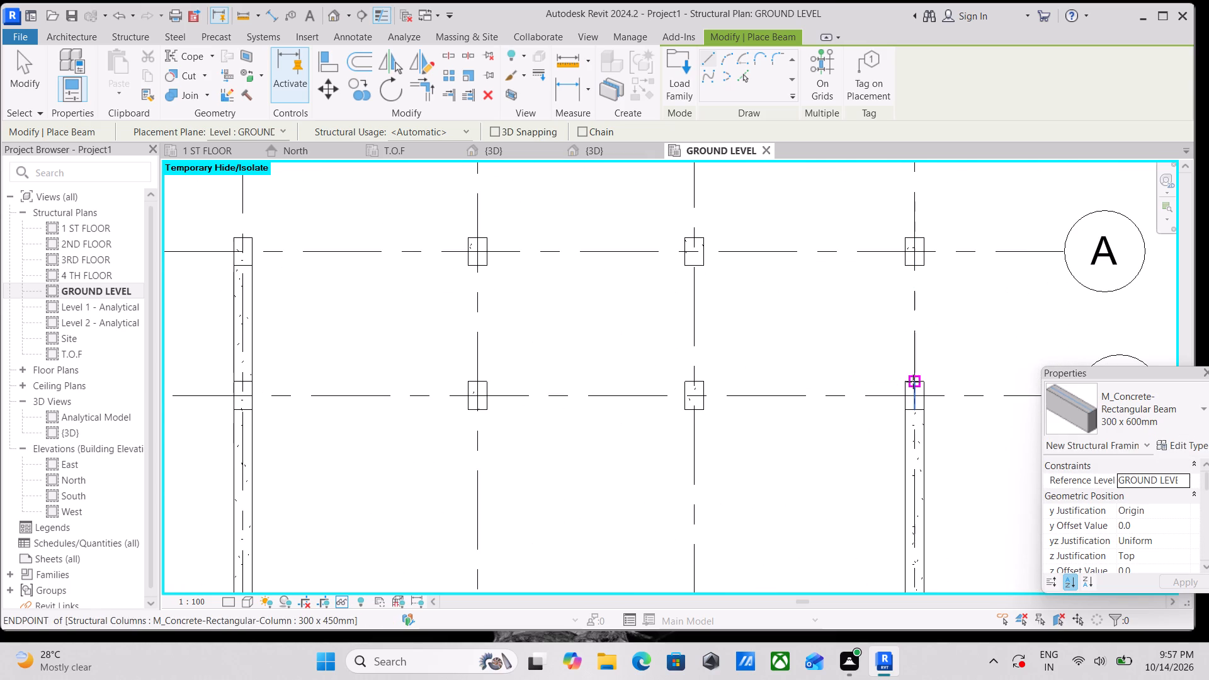
click(914, 382)
click(914, 265)
key(Escape)
scroll(914, 265, down, 6)
middle_drag(917, 275, 928, 332)
key(Escape)
scroll(914, 329, up, 3)
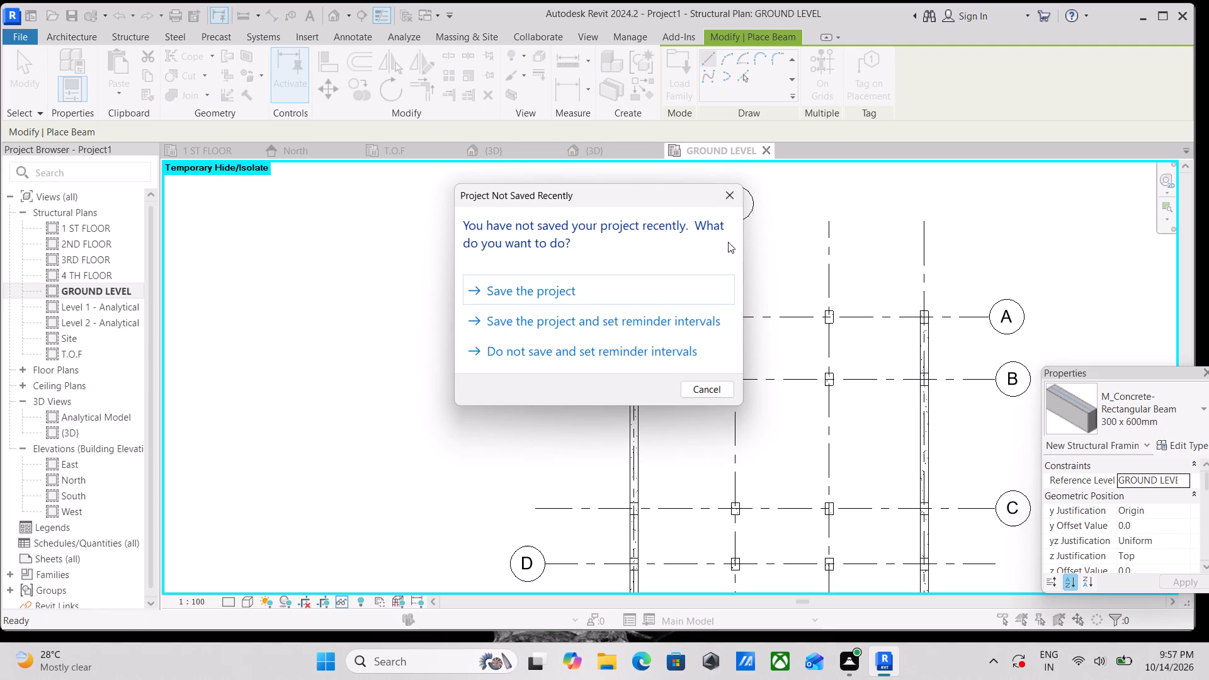
click(739, 192)
scroll(906, 317, up, 3)
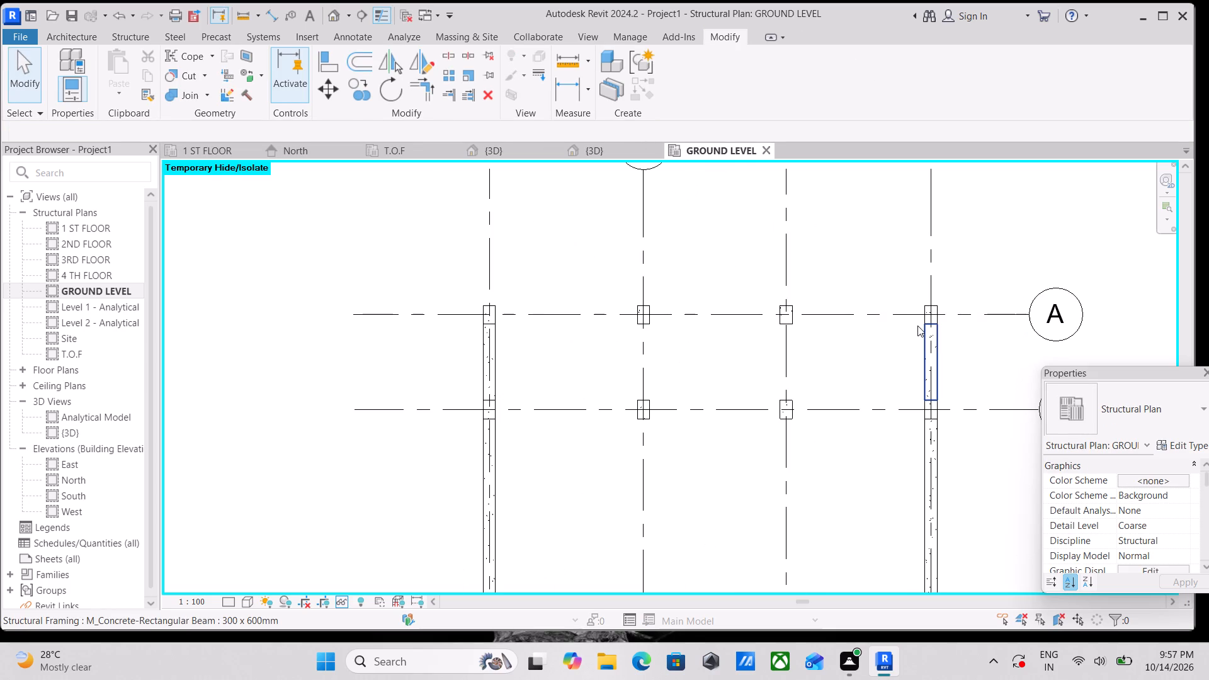
Place 300 x 600mm concrete beams on grid A between grids 4 and 3 and between grids 3 and 2.
text(BM)
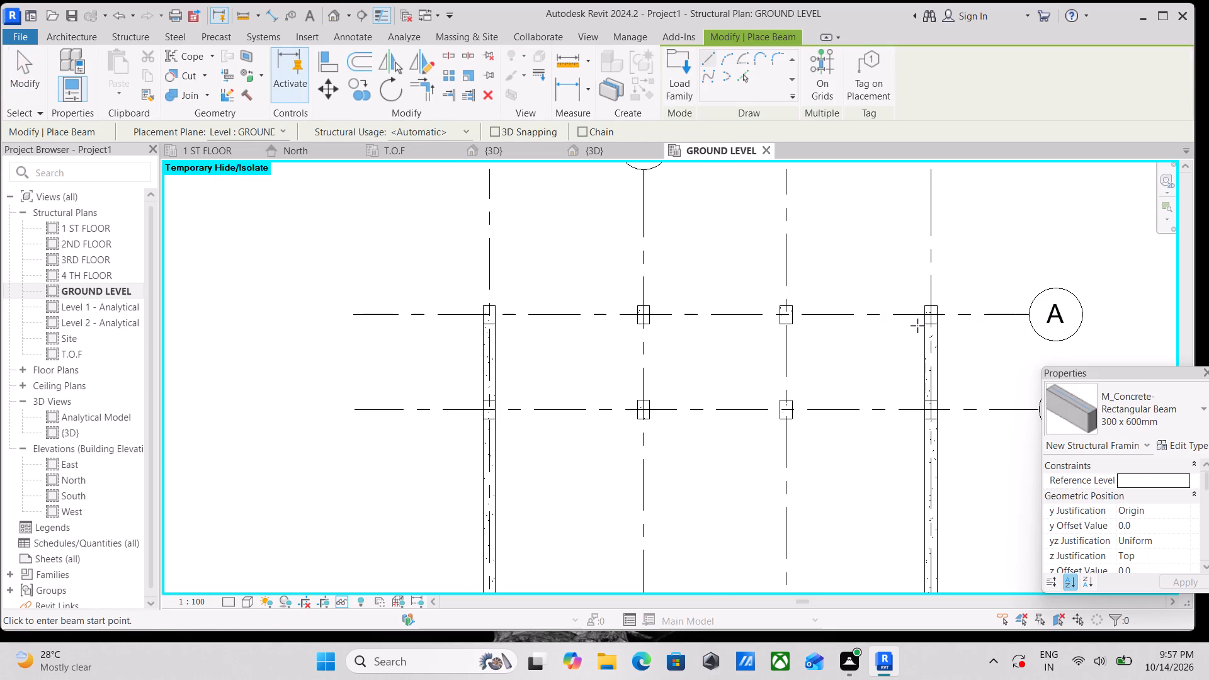
scroll(921, 328, up, 6)
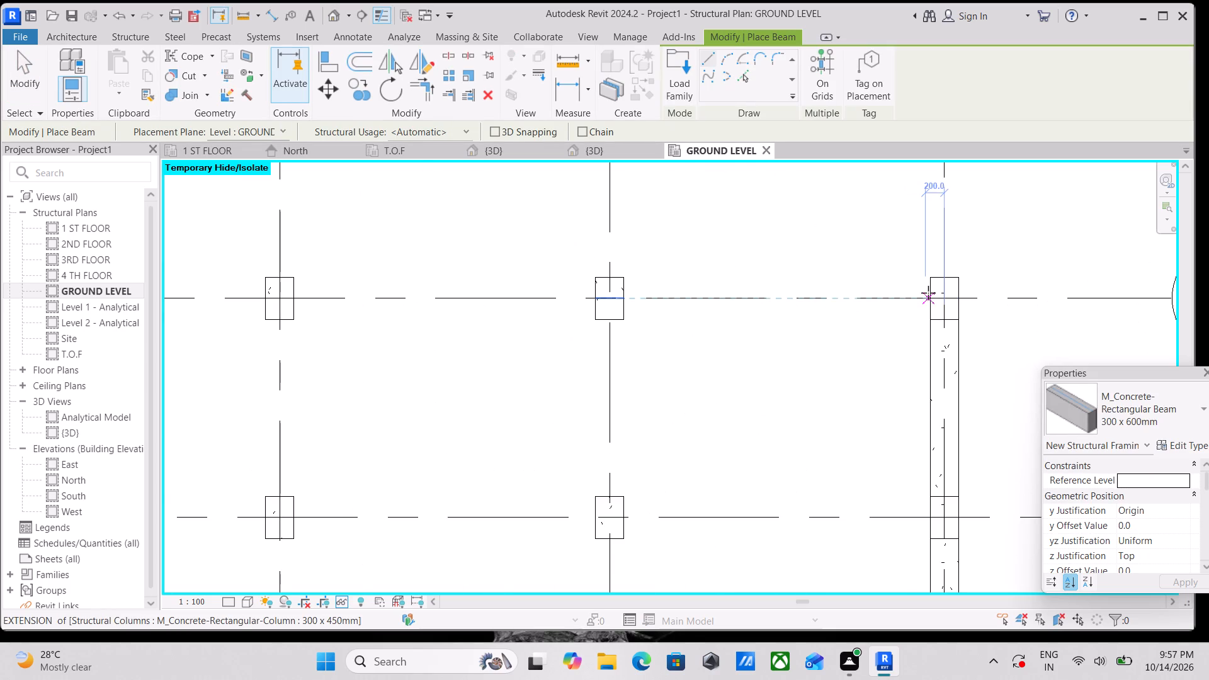
click(933, 298)
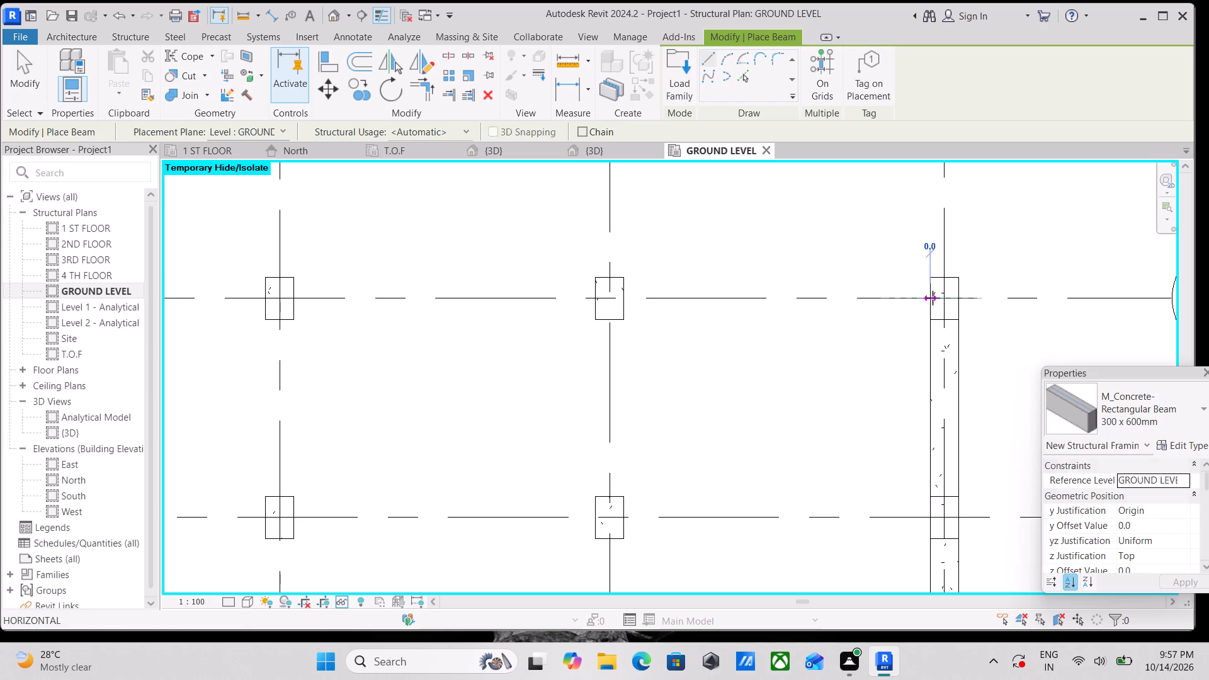
click(622, 296)
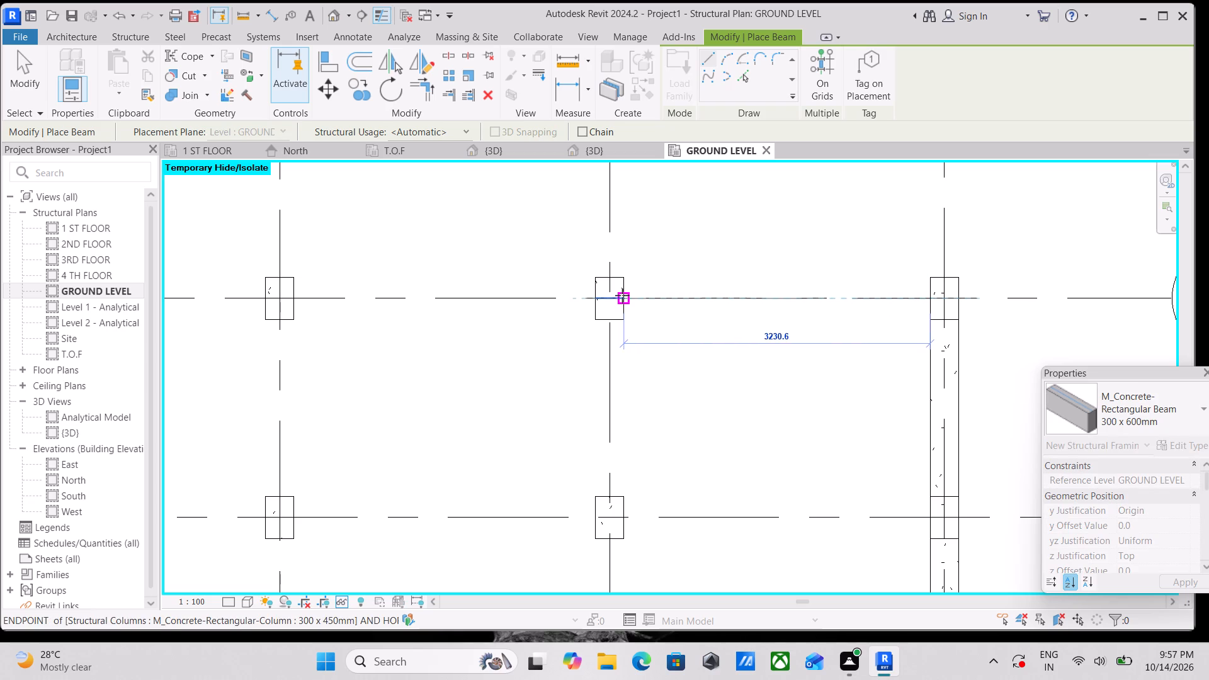
key(Escape)
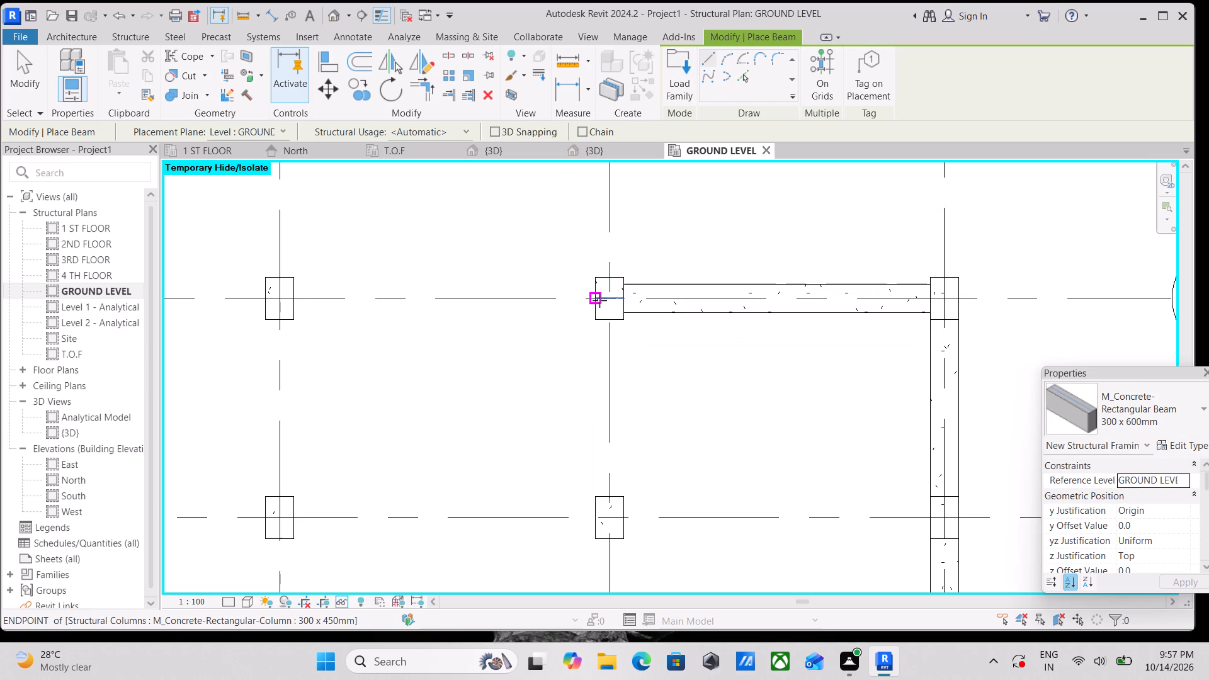
drag(599, 297, 570, 292)
middle_drag(360, 290, 677, 290)
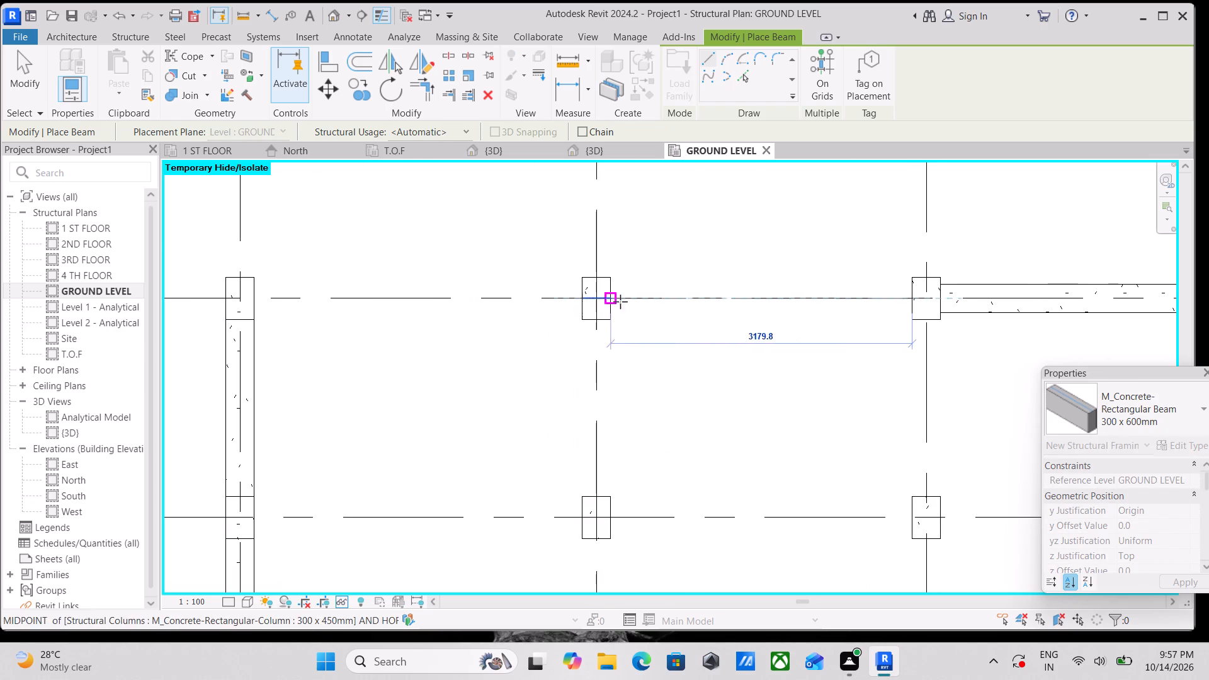
click(608, 300)
key(Escape)
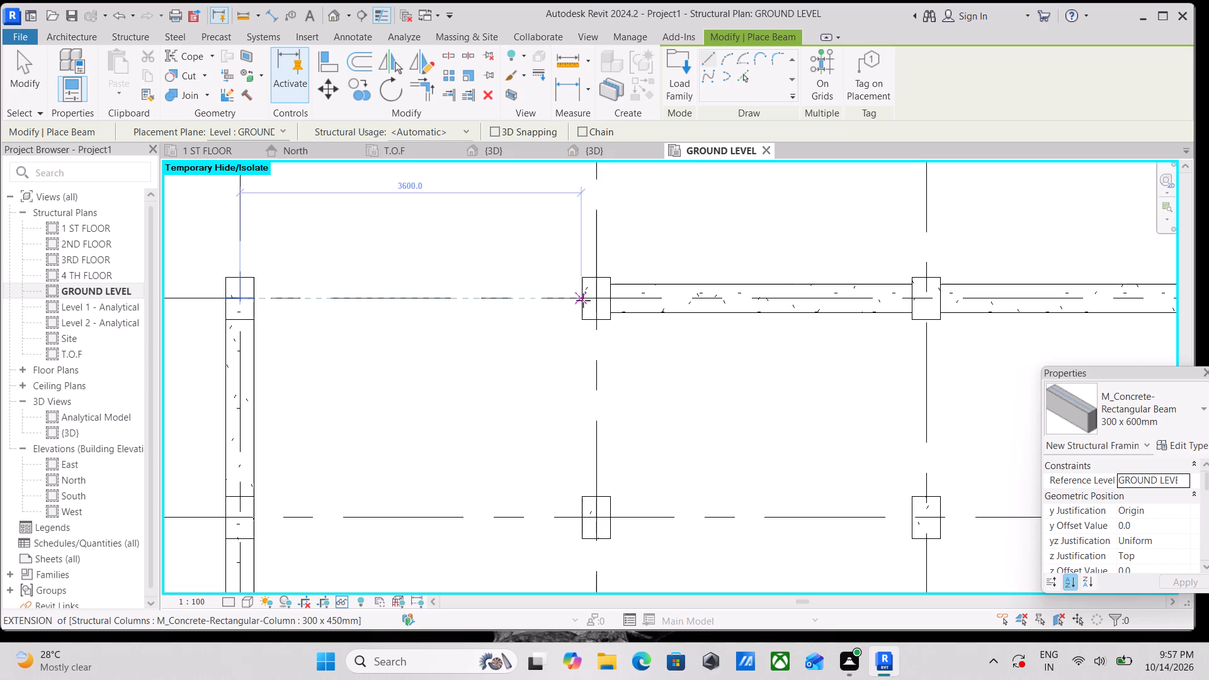
Place a 300 x 600mm concrete beam on grid A between the columns at grids 2 and 1, and end beam placement.
click(586, 300)
middle_drag(447, 293, 926, 263)
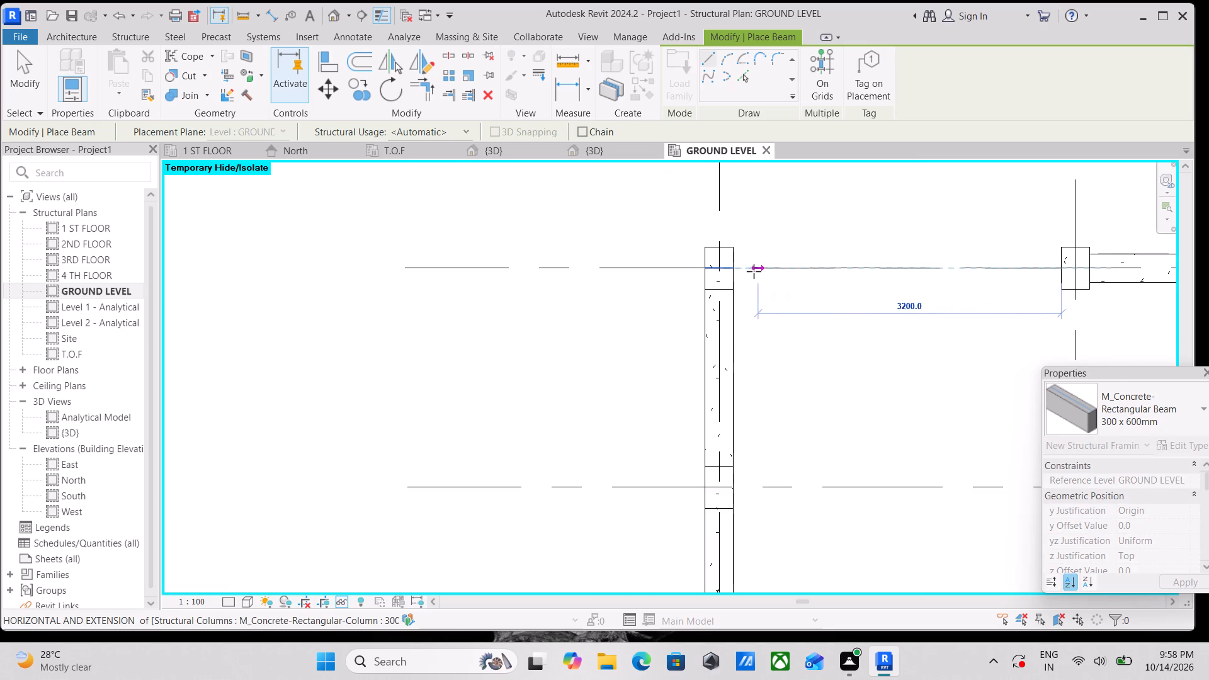
click(729, 269)
key(Escape)
scroll(781, 264, down, 4)
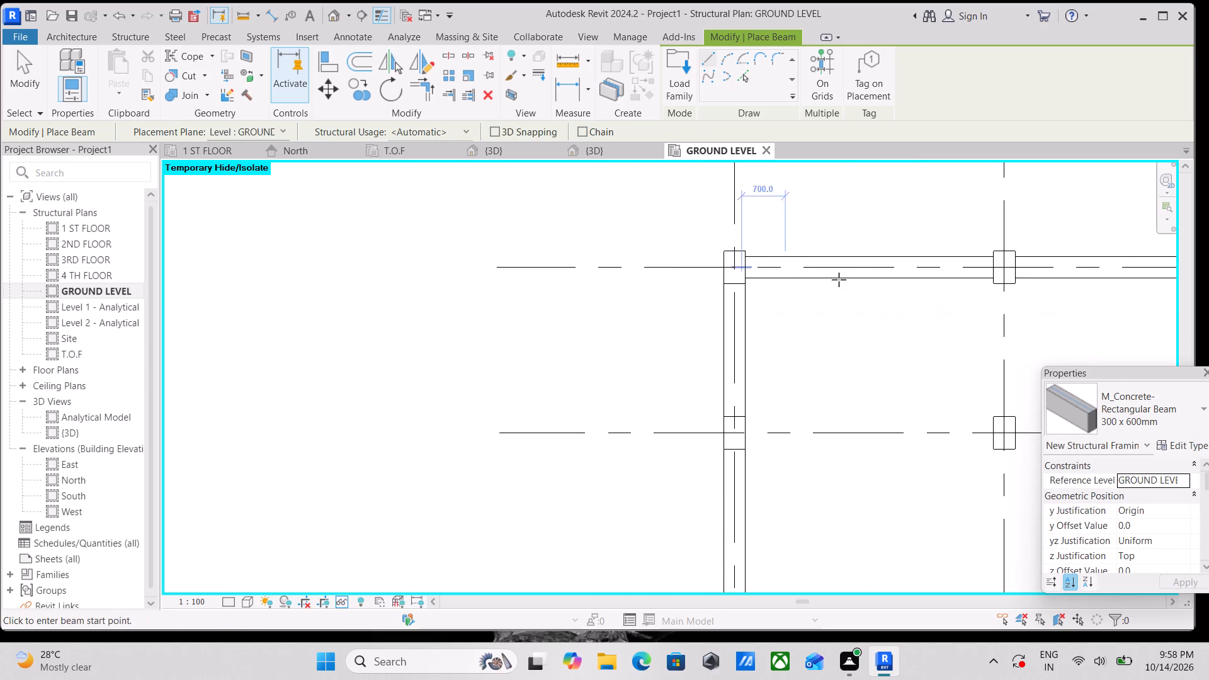
scroll(851, 288, down, 3)
key(Escape)
Place a 300 x 600mm concrete beam on grid E between the columns at grids 4 and 3.
middle_drag(849, 283, 781, 183)
scroll(865, 281, down, 3)
middle_drag(868, 275, 863, 227)
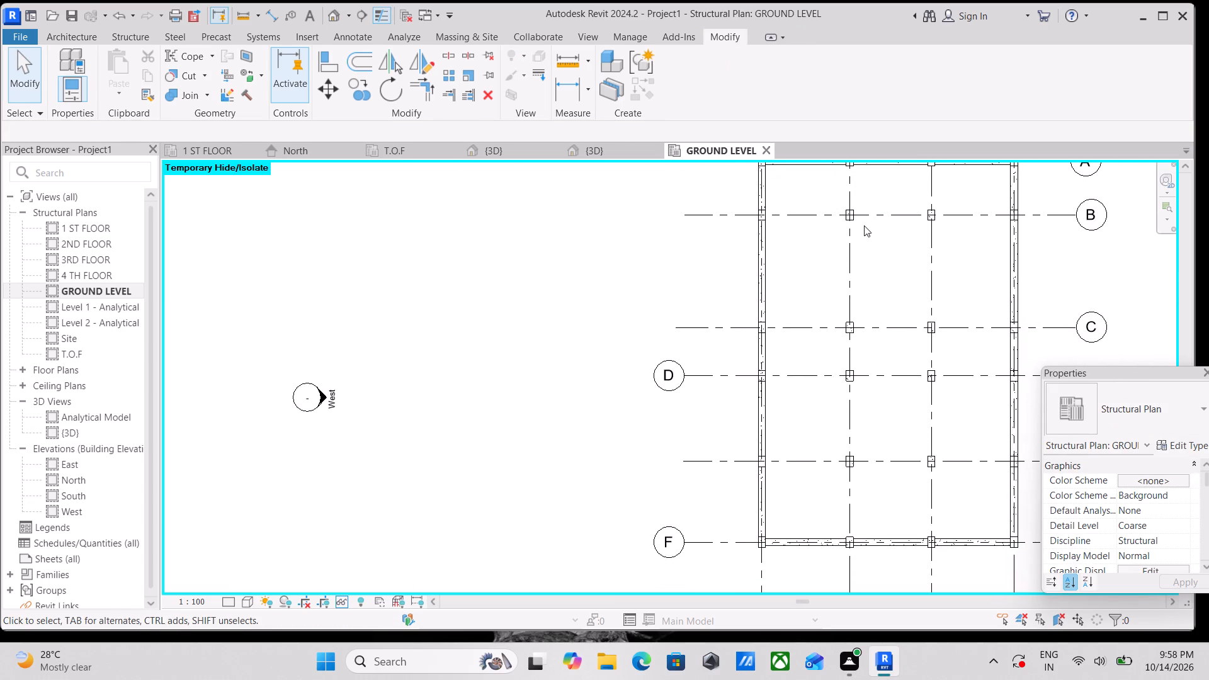
scroll(864, 225, down, 1)
scroll(876, 480, up, 3)
middle_drag(883, 445, 662, 396)
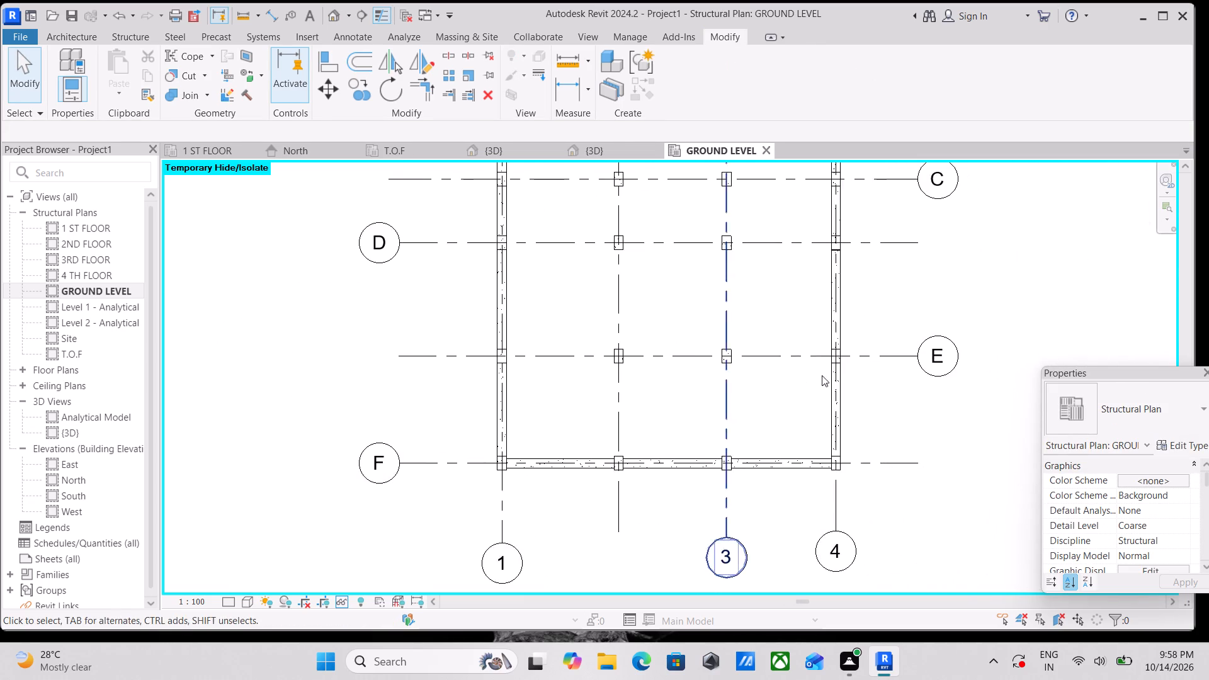
scroll(827, 364, up, 2)
scroll(691, 360, up, 2)
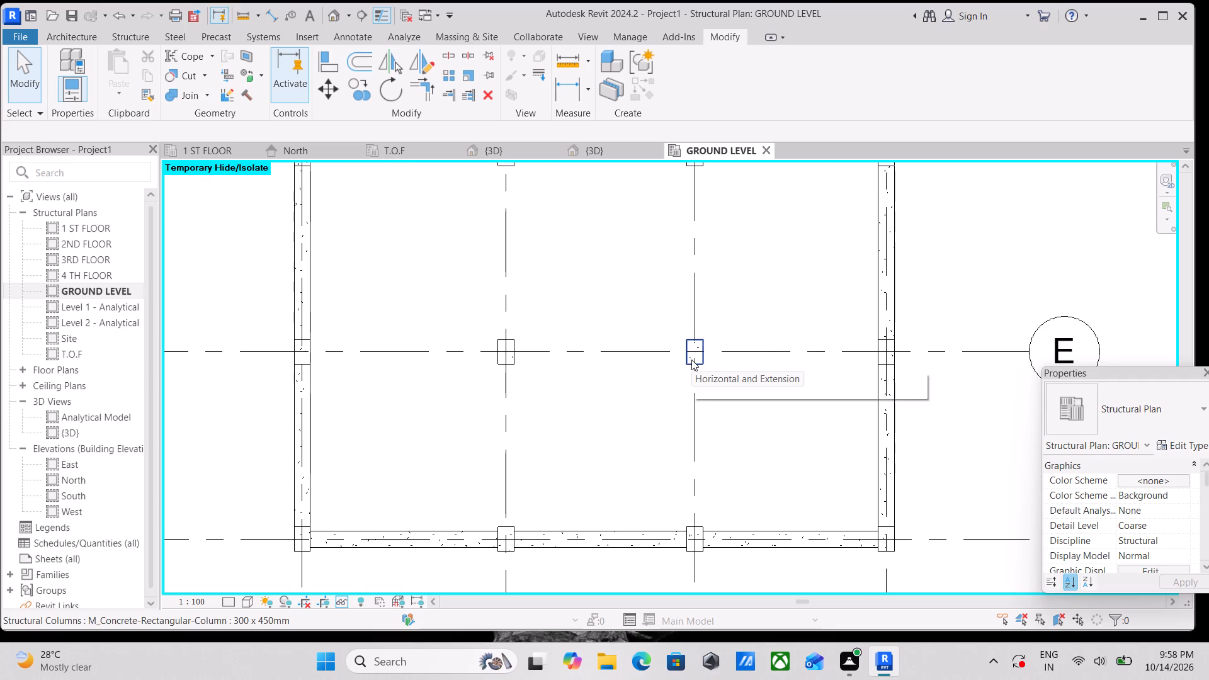
text(BM)
scroll(840, 383, up, 2)
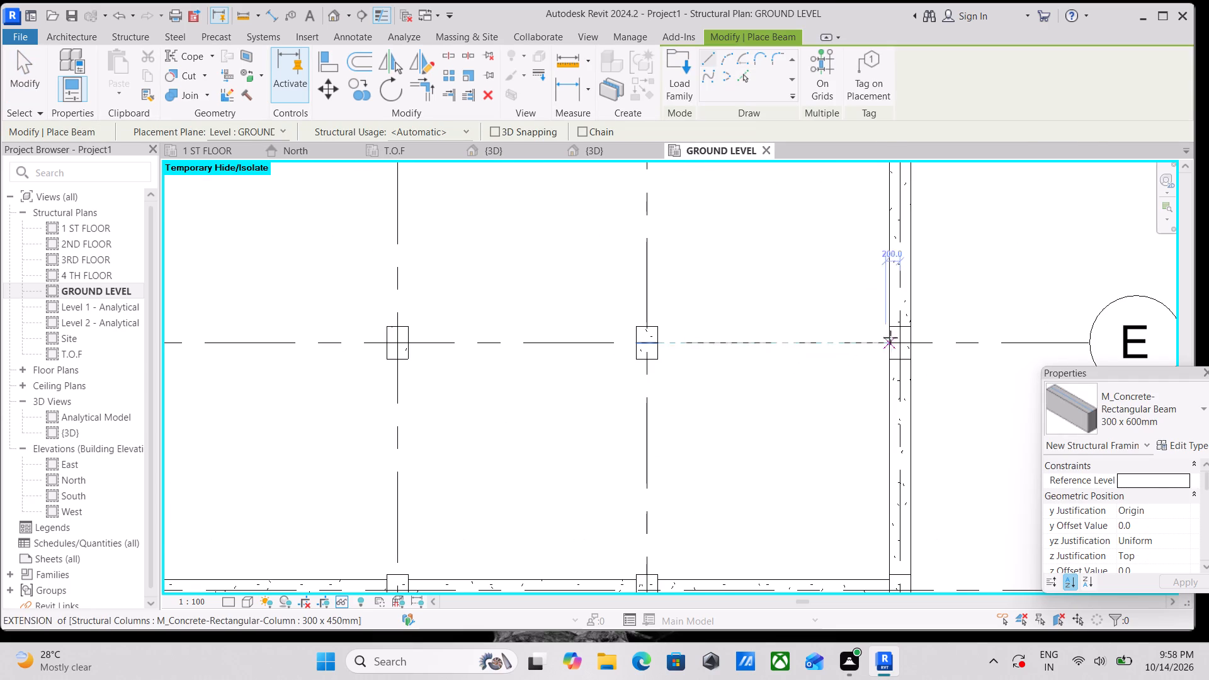
click(891, 341)
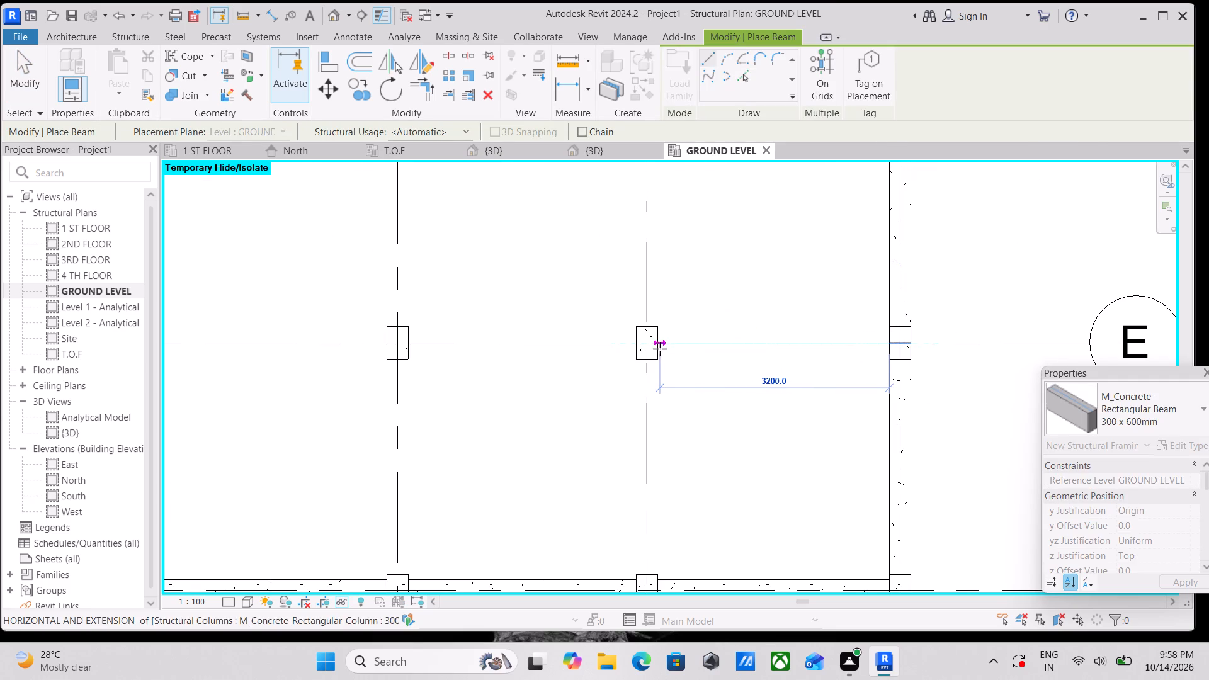
click(657, 348)
key(Escape)
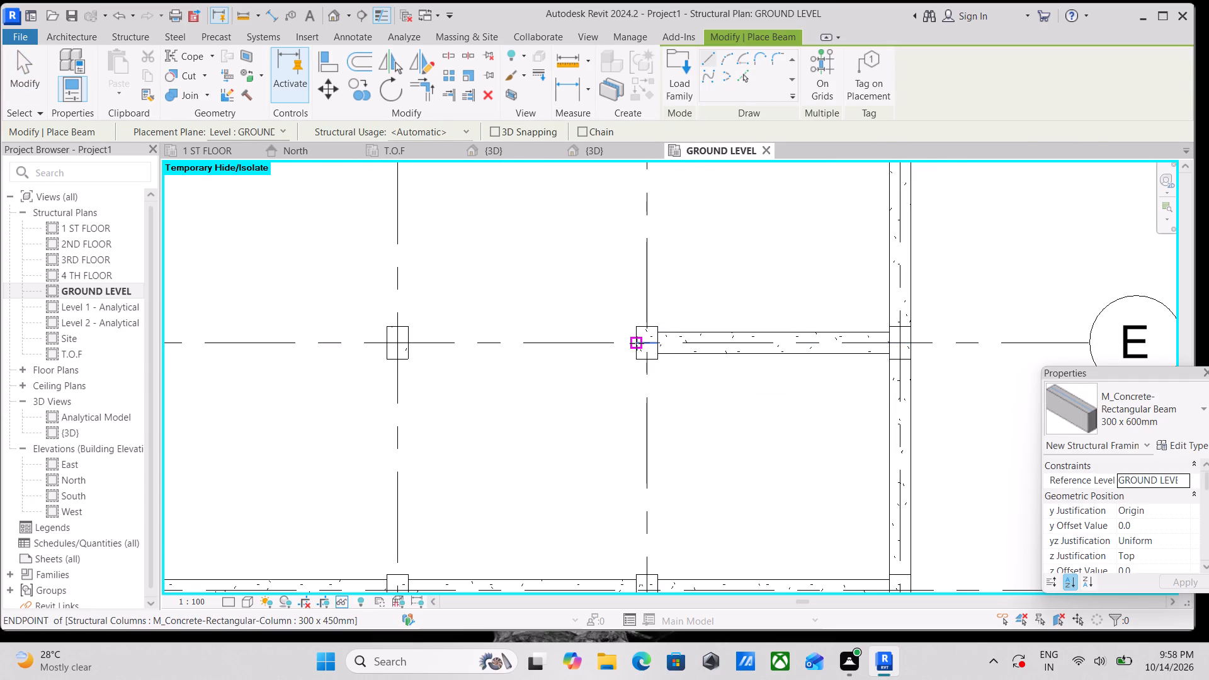
Place 300 x 600mm concrete beams on grid E between grids 3 and 2 and between grids 2 and 1.
click(637, 343)
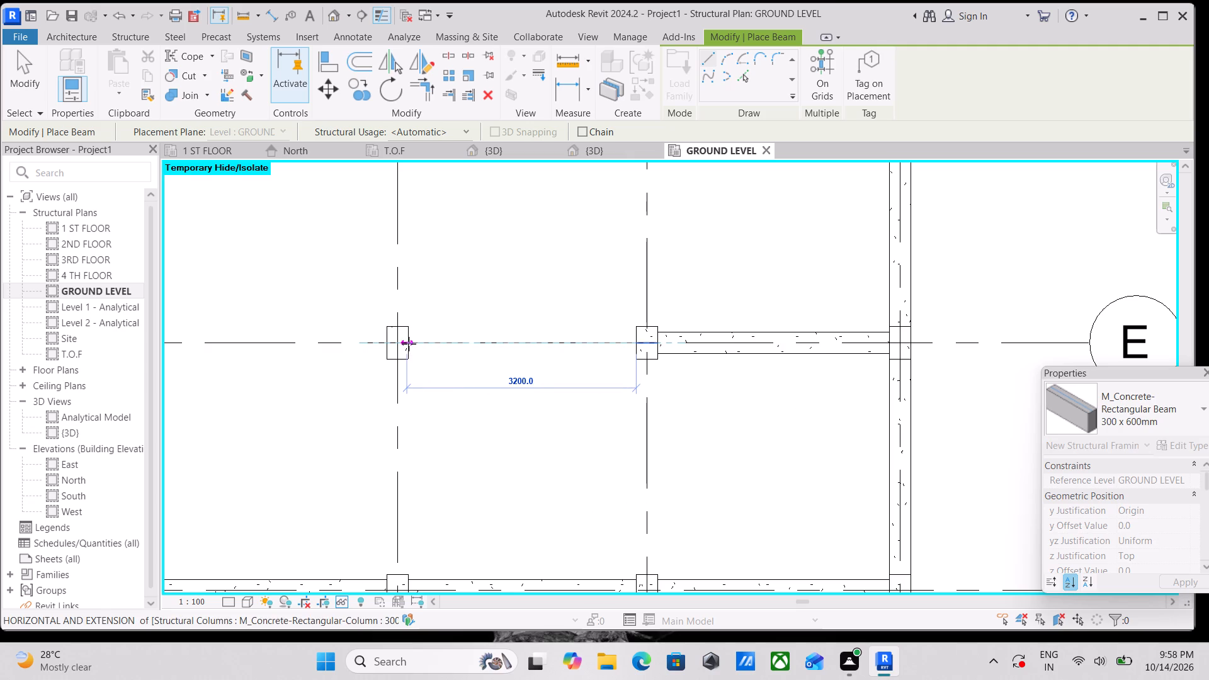
click(409, 344)
key(Escape)
middle_drag(418, 349, 834, 354)
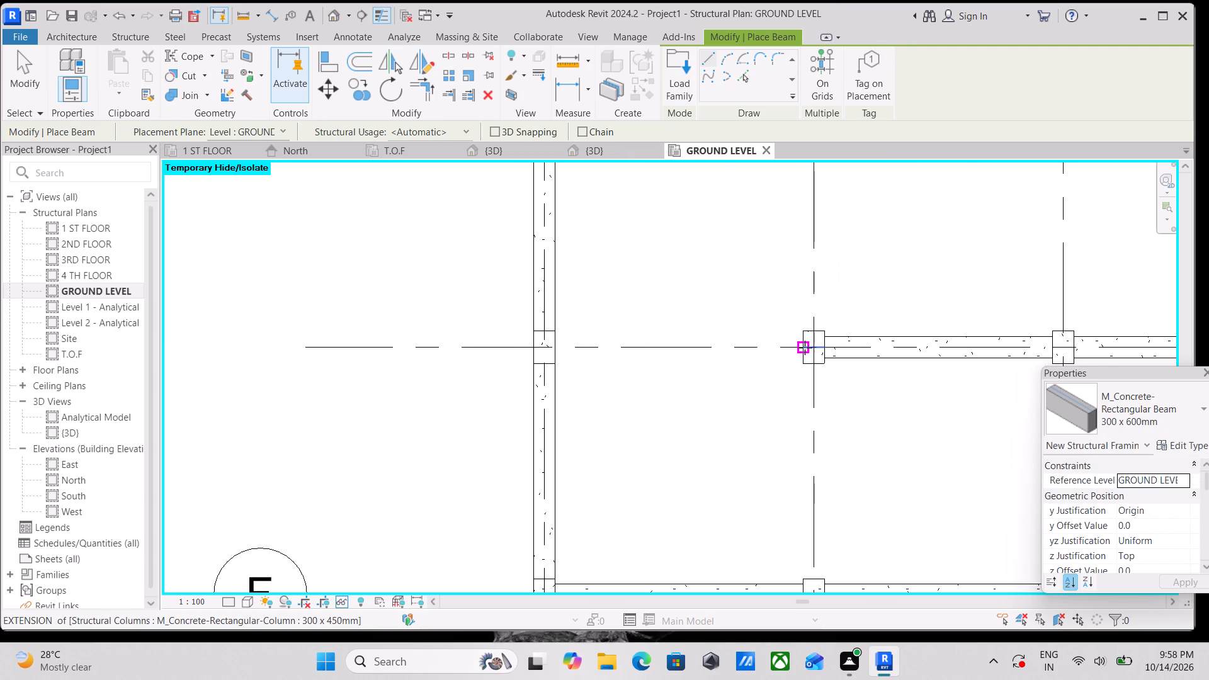
click(805, 347)
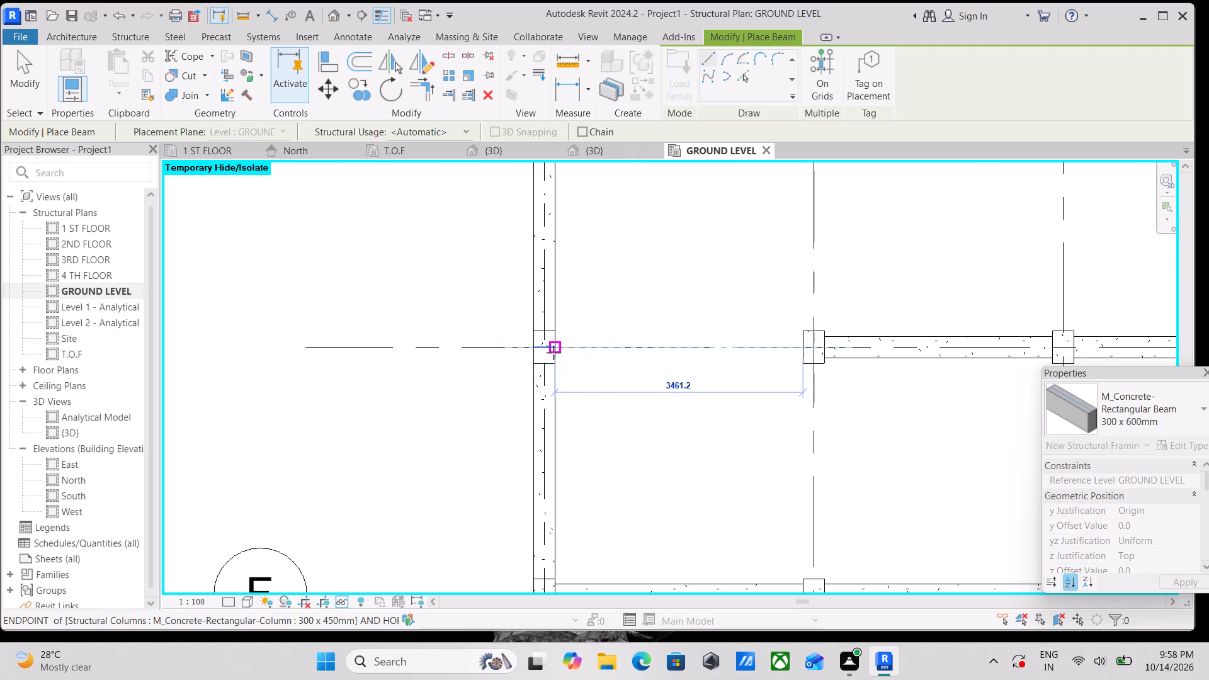
click(553, 353)
key(Escape)
Place a 300 x 600mm concrete beam on grid D between the columns at grids 1 and 2.
scroll(555, 354, down, 3)
scroll(584, 299, down, 1)
middle_drag(587, 305, 586, 450)
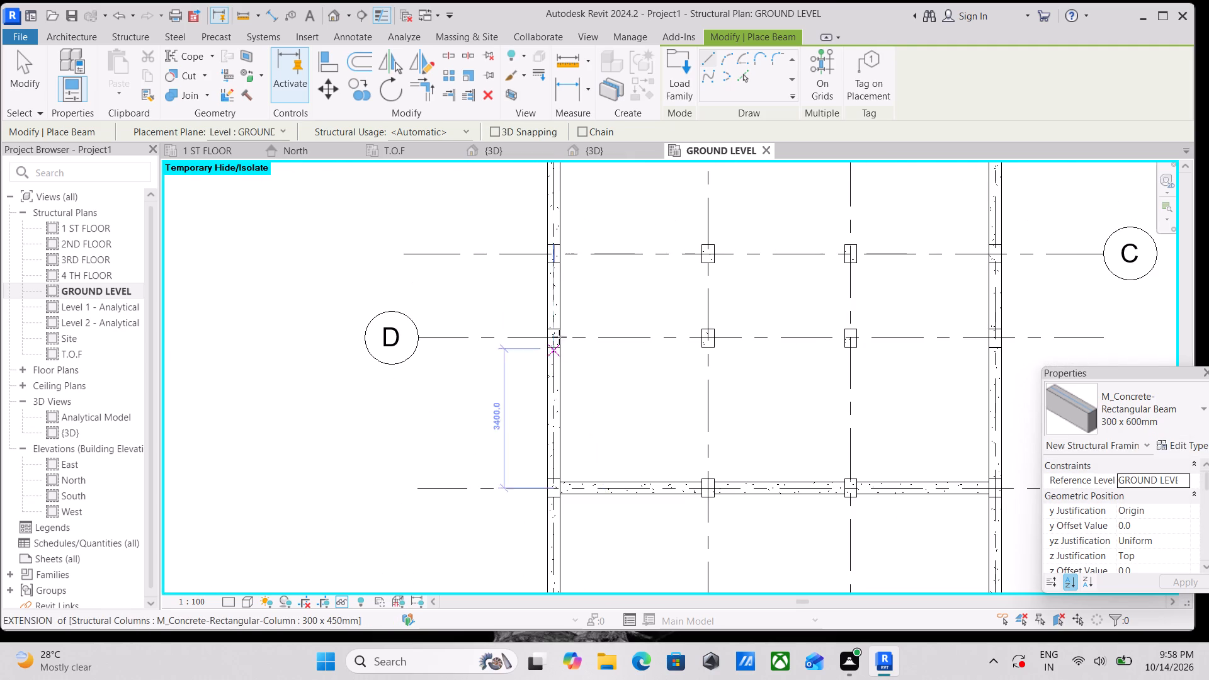
scroll(562, 334, up, 6)
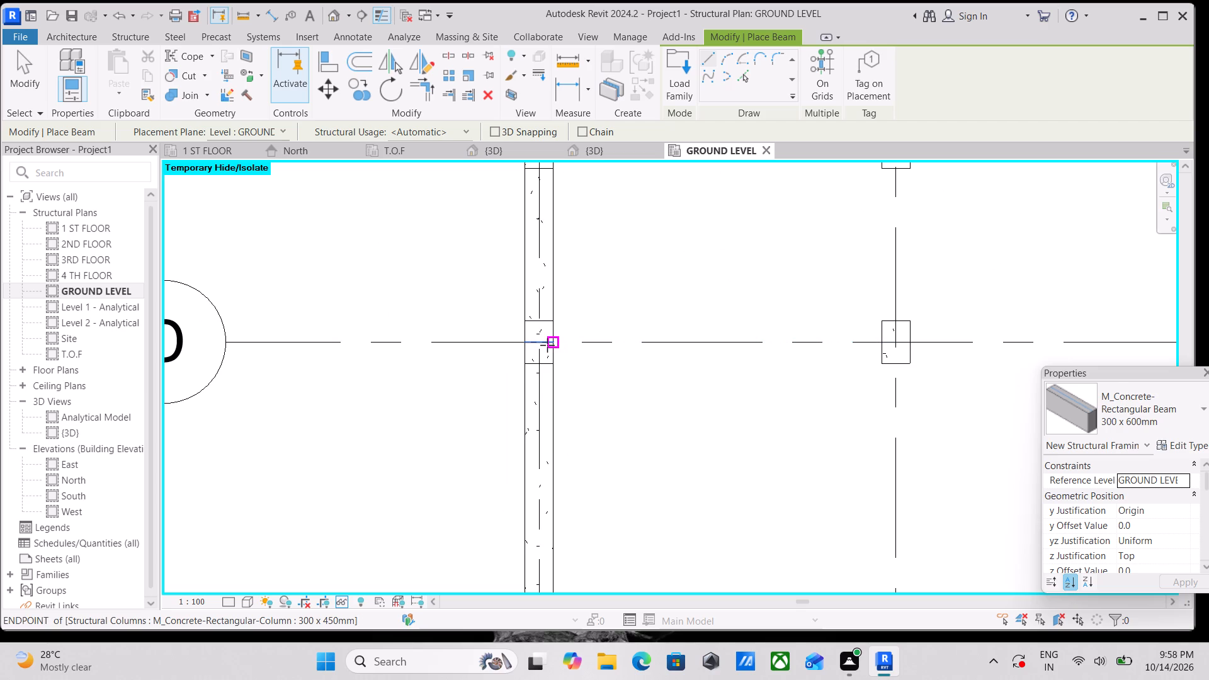
click(547, 345)
middle_drag(717, 322, 570, 350)
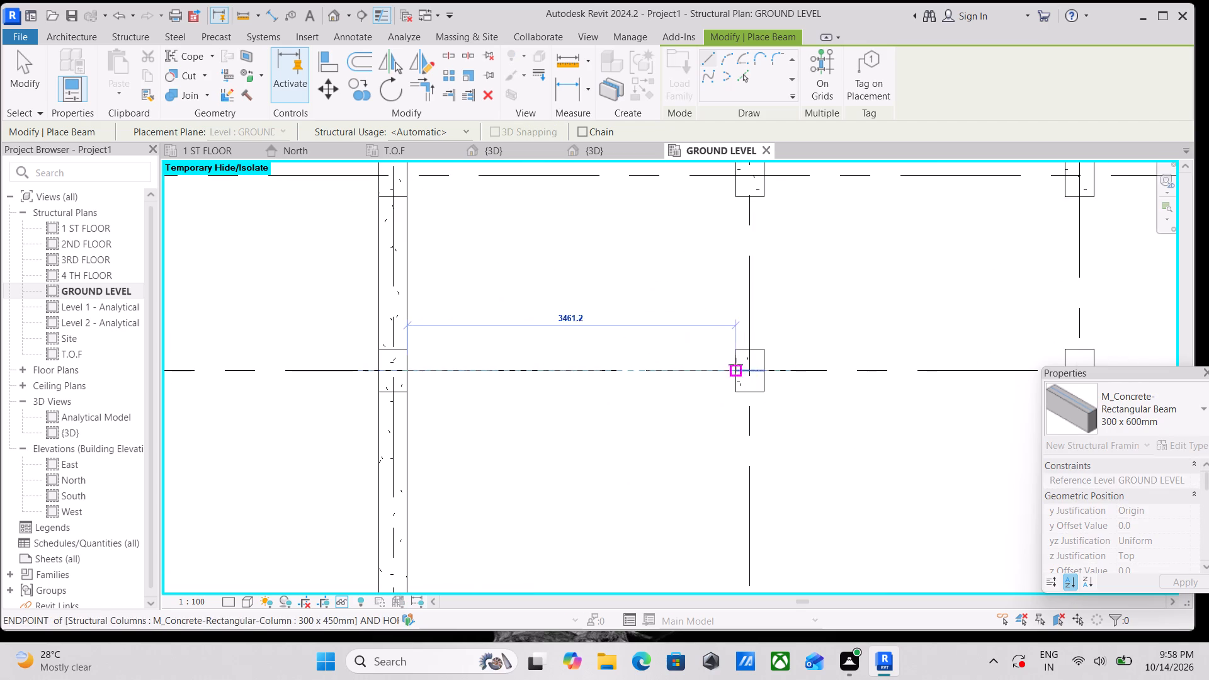
click(737, 371)
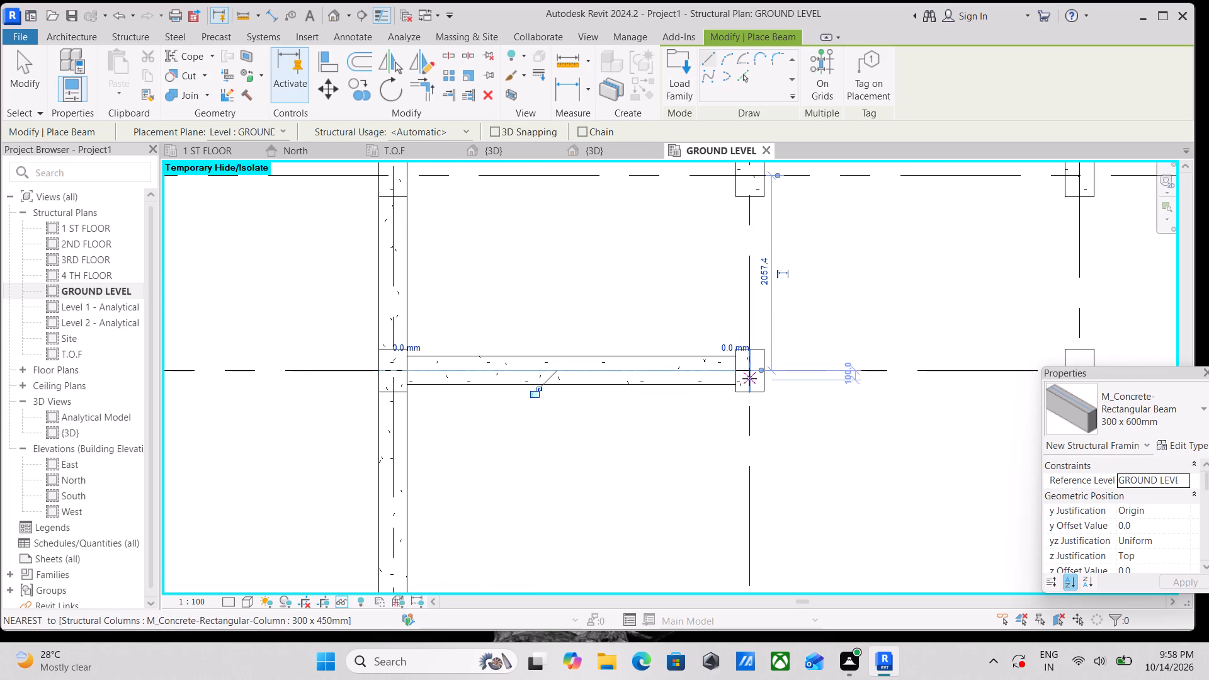
scroll(773, 373, up, 1)
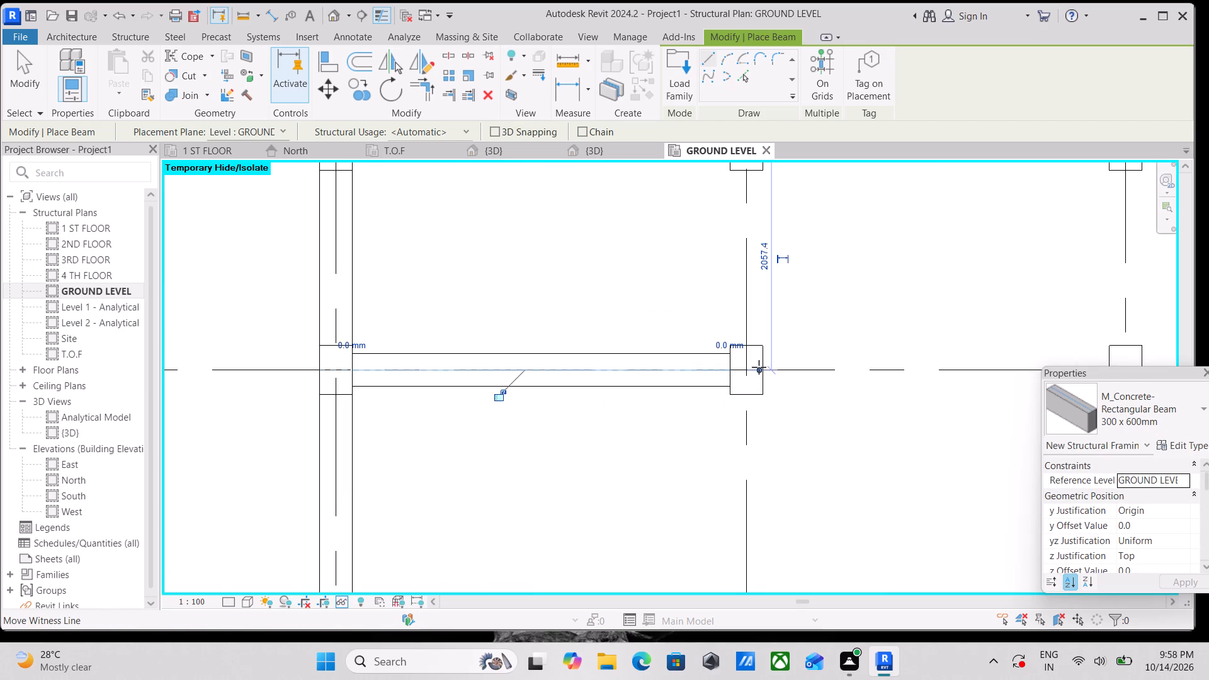
scroll(759, 367, up, 3)
key(Escape)
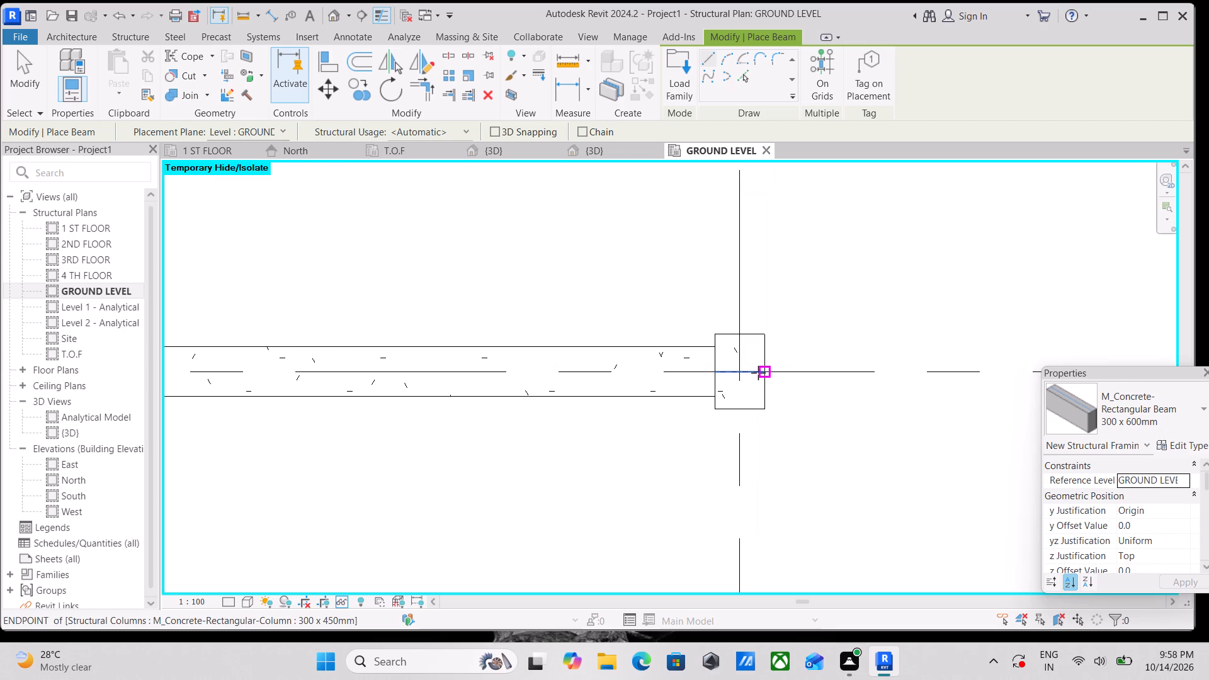
Place 300 x 600mm concrete beams on grid D between grids 2 and 3 and between grids 3 and 4.
click(766, 371)
scroll(895, 358, down, 1)
middle_drag(895, 358, 472, 356)
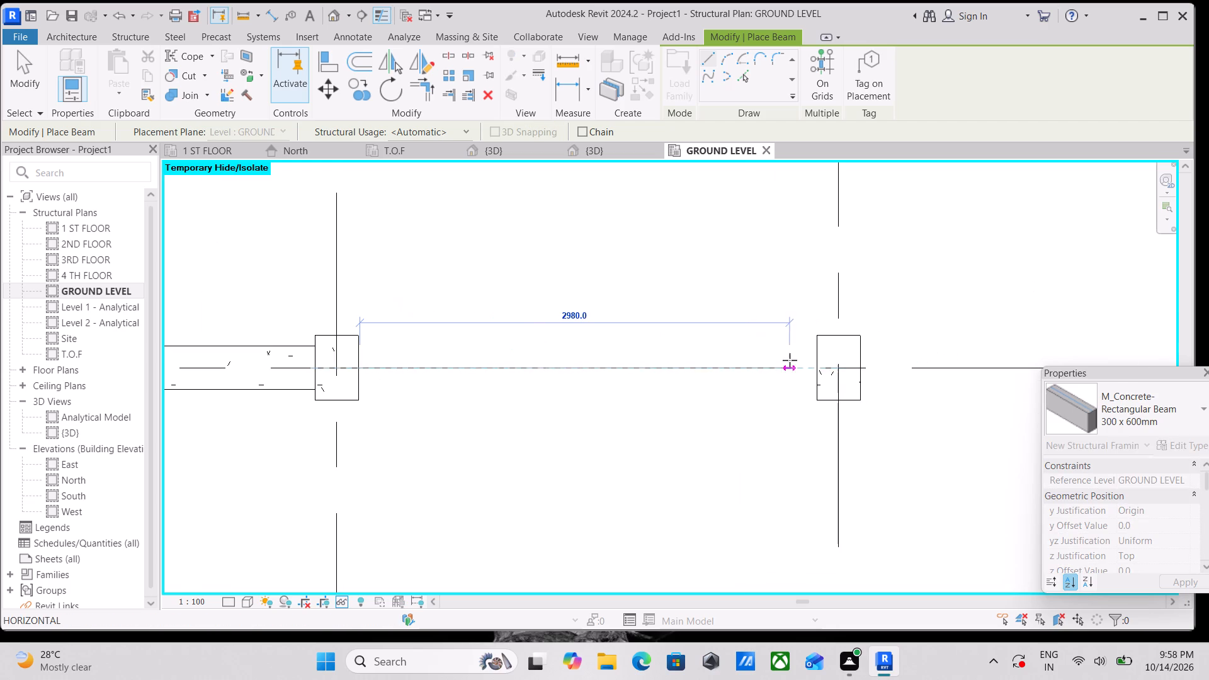
click(824, 372)
key(Escape)
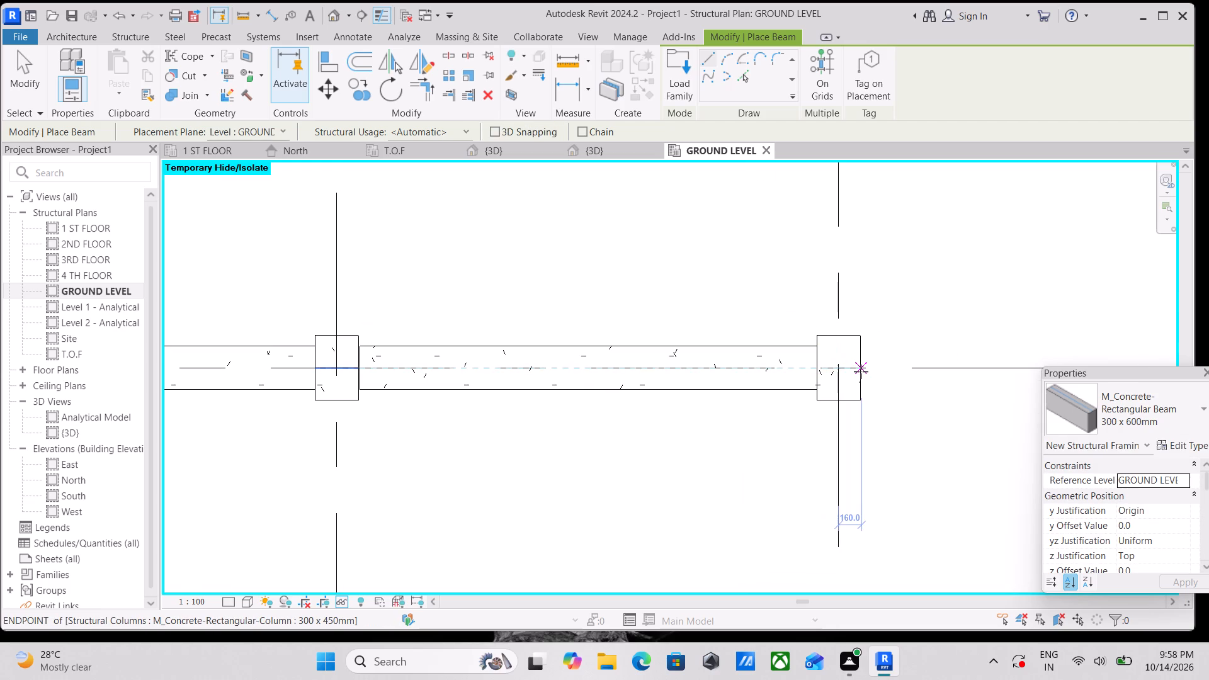
click(861, 371)
middle_drag(983, 337, 258, 344)
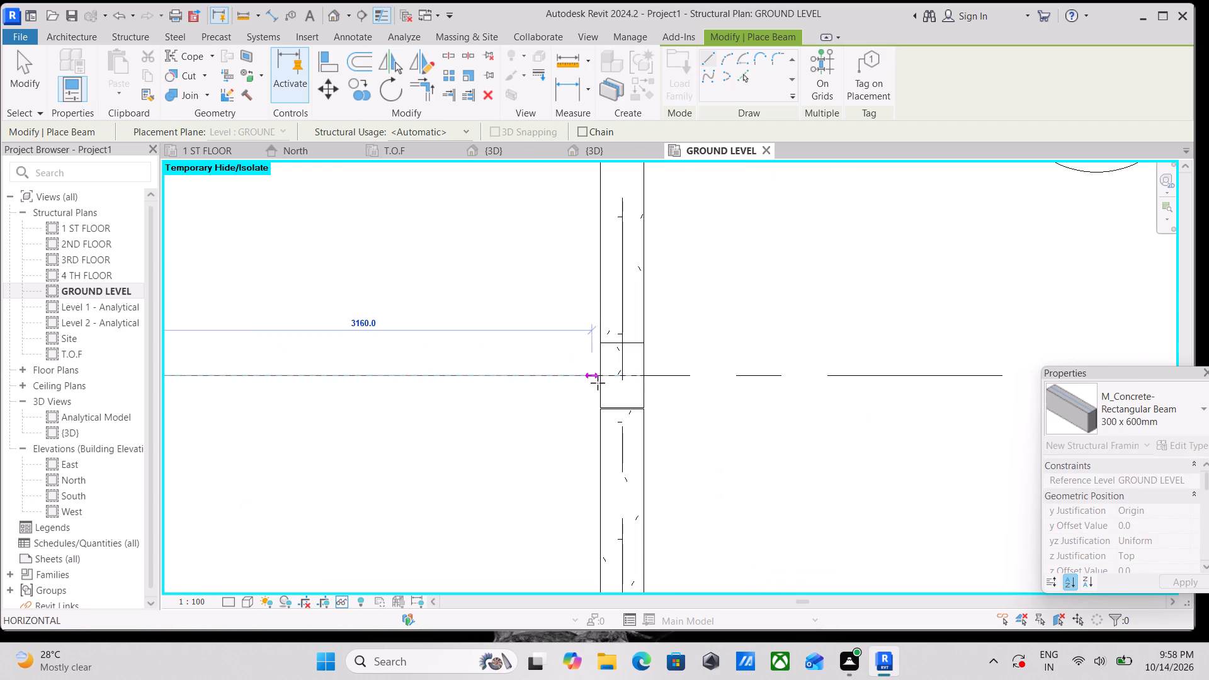
click(603, 376)
key(Escape)
Place a 300 x 600mm concrete beam on grid C between the columns at grids 1 and 2.
scroll(603, 376, down, 8)
middle_drag(521, 339, 938, 351)
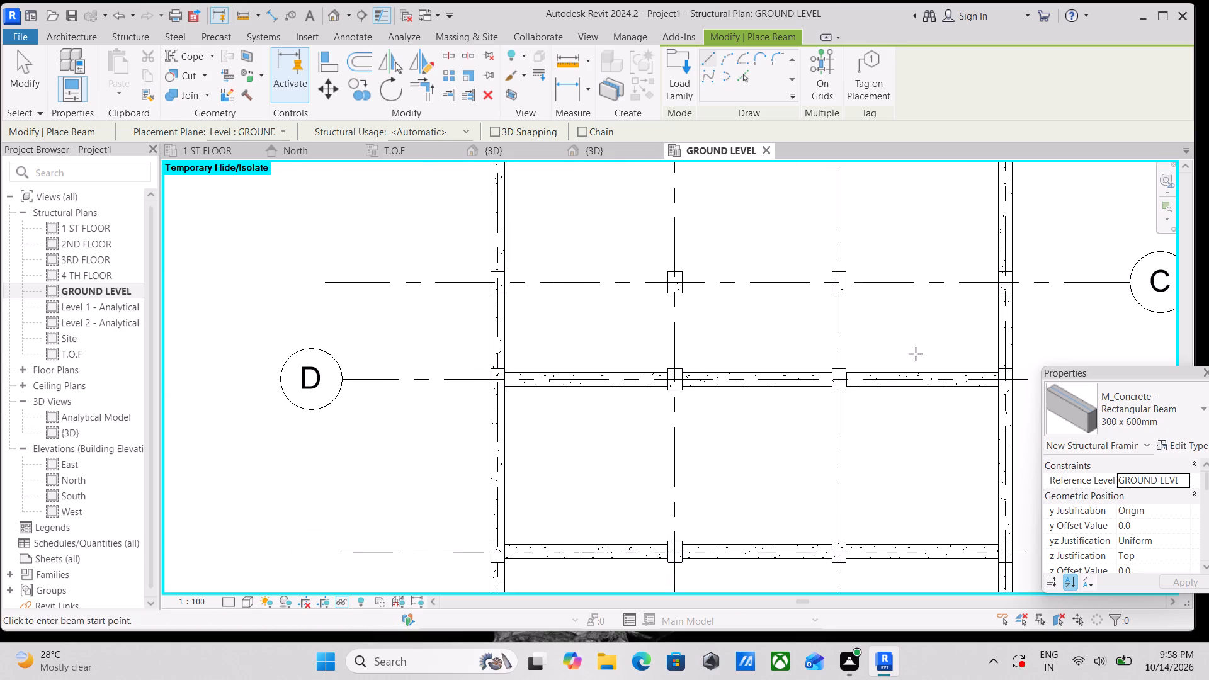
middle_drag(429, 329, 549, 390)
scroll(612, 338, up, 3)
click(627, 343)
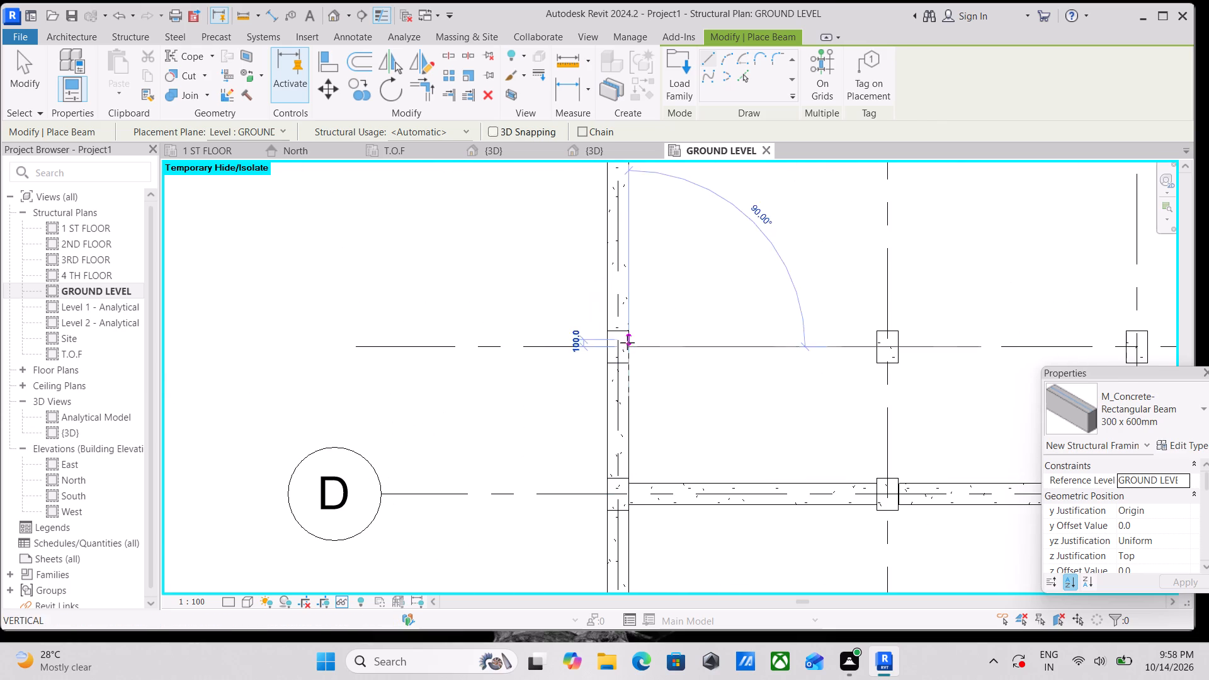
click(880, 350)
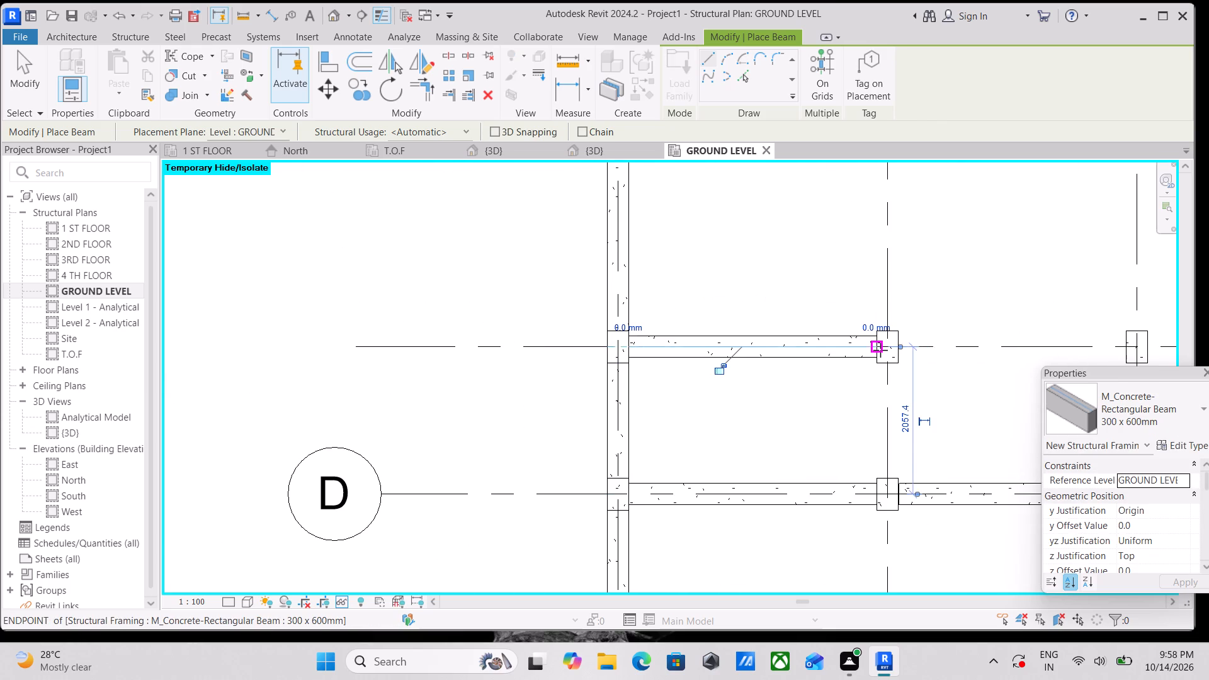
key(Escape)
Place 300 x 600mm concrete beams on grid C between grids 2 and 3 and between grids 3 and 4.
scroll(1011, 358, down, 2)
middle_drag(972, 360, 849, 367)
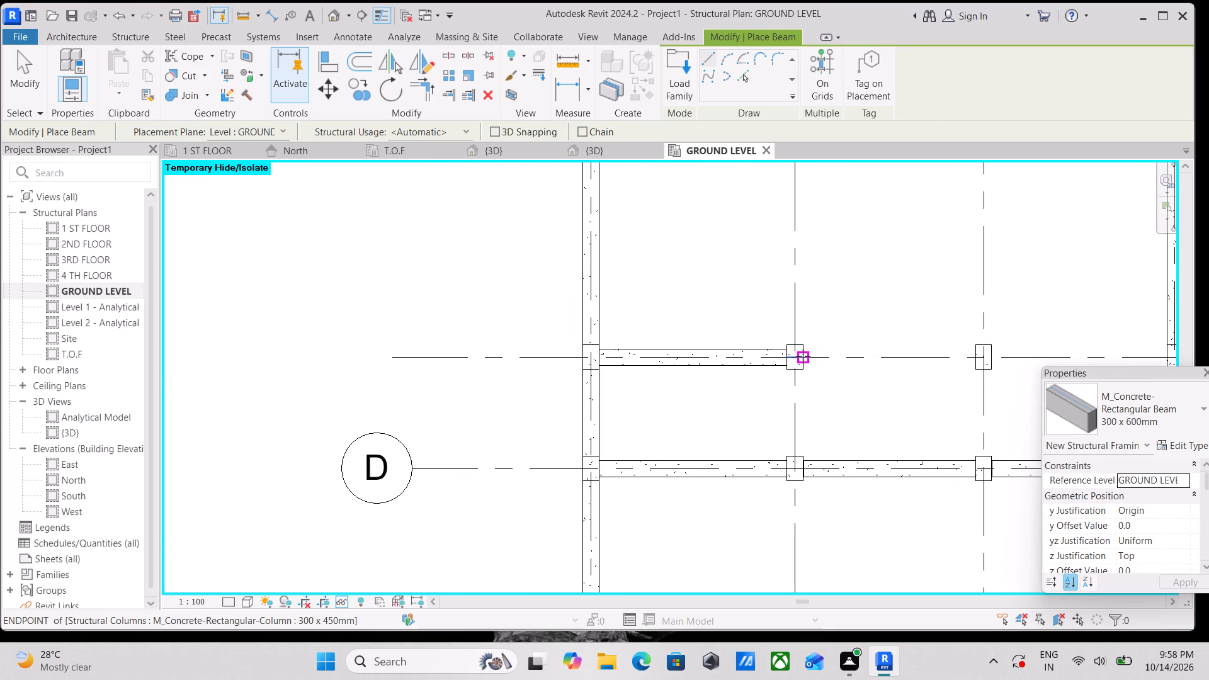
click(803, 356)
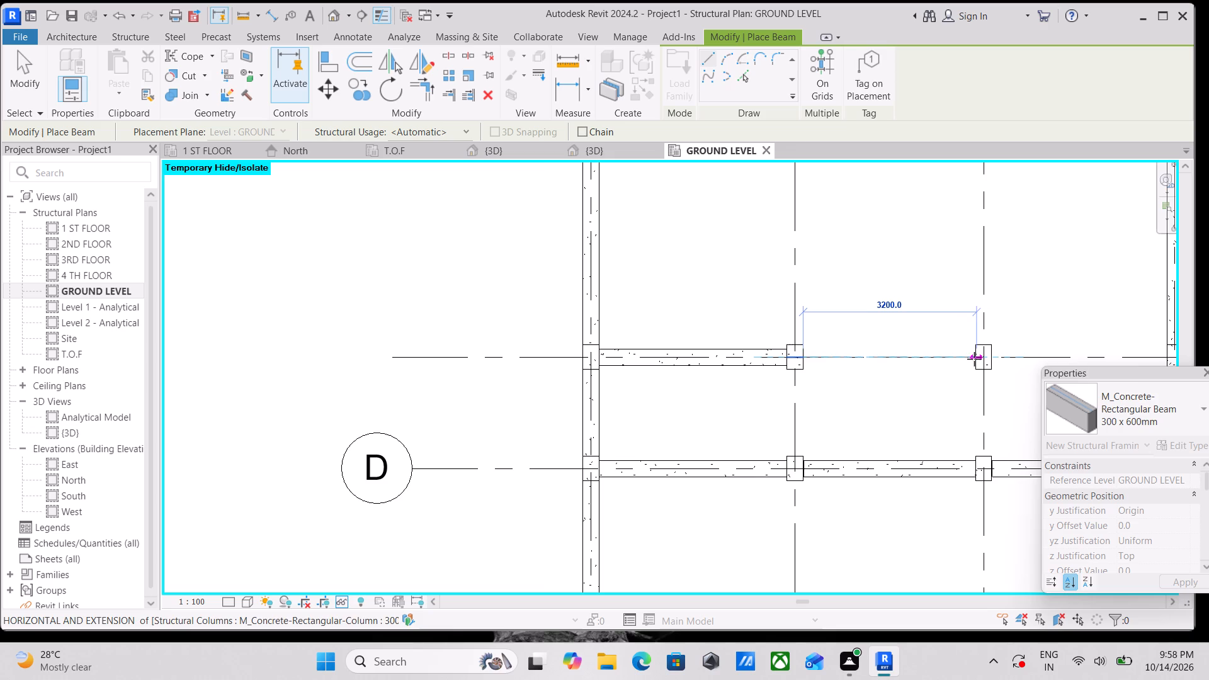
scroll(974, 359, up, 3)
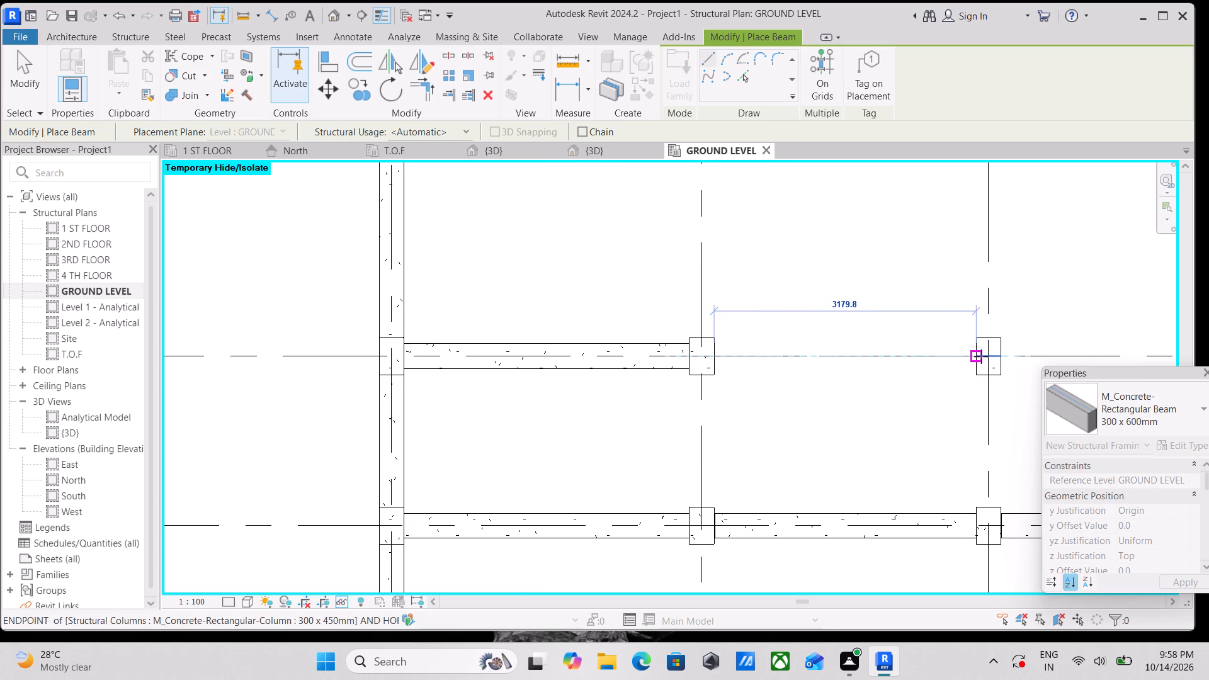
click(981, 356)
key(Escape)
click(996, 358)
middle_drag(1026, 350, 934, 356)
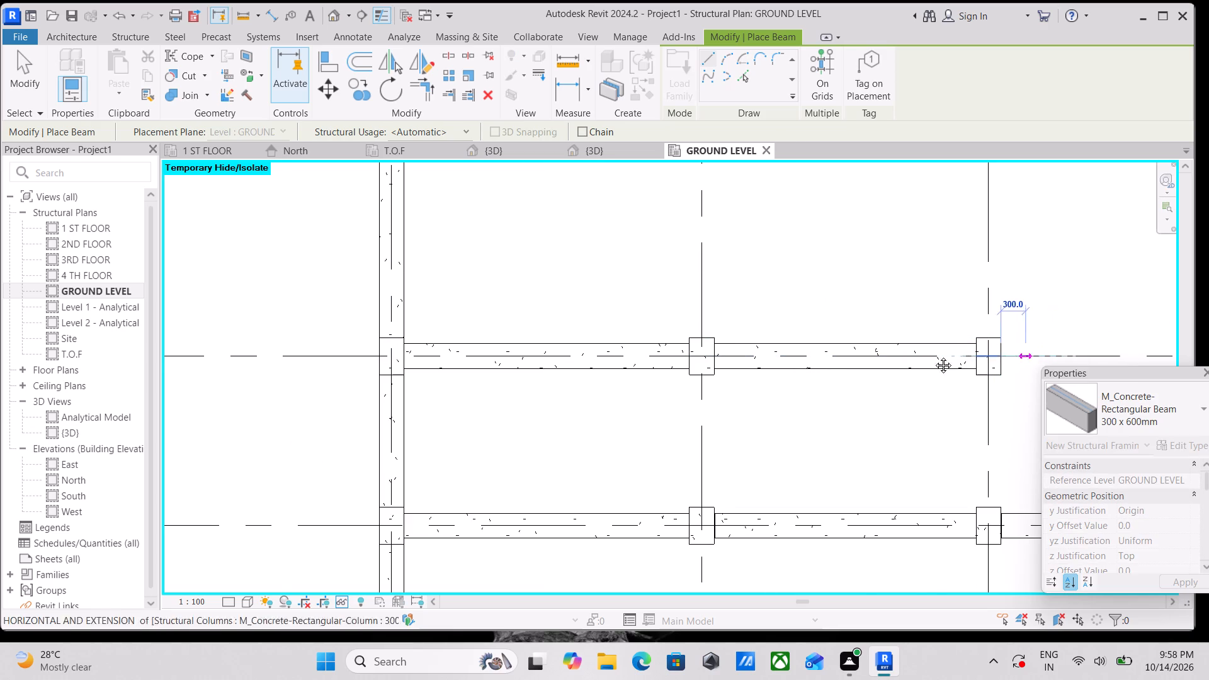
middle_drag(934, 356, 667, 351)
click(911, 358)
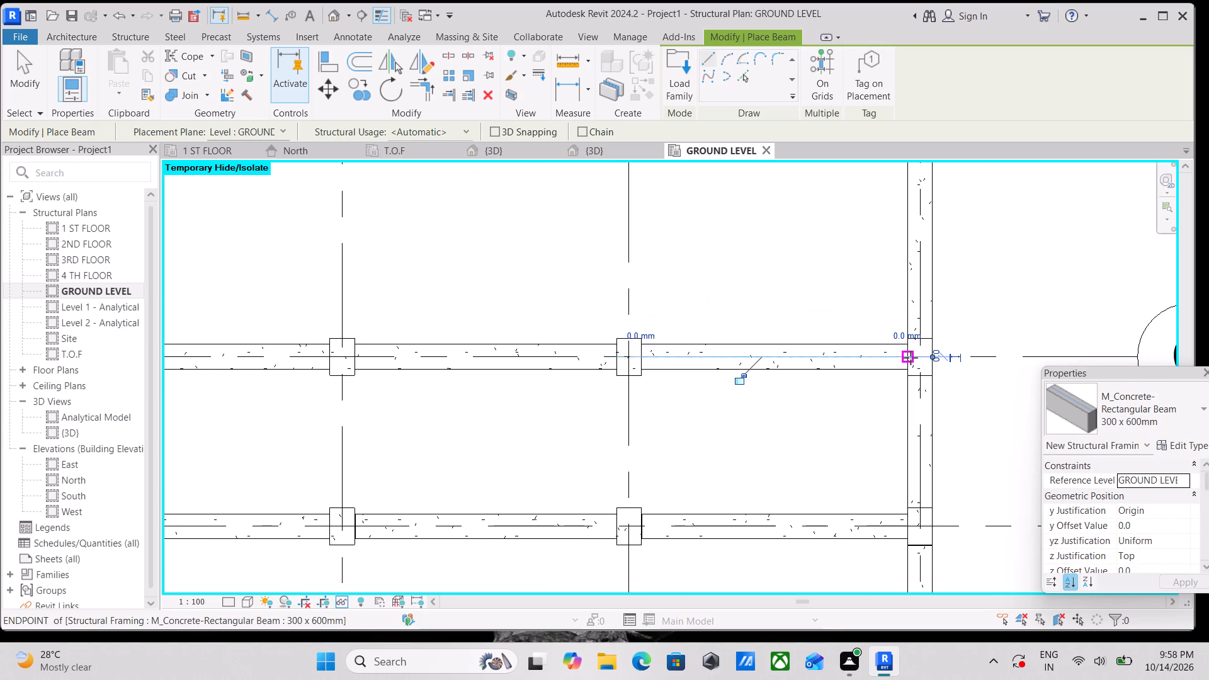
key(Escape)
Place a 300 x 600mm concrete beam on grid B between the columns at grids 1 and 2.
scroll(911, 358, down, 7)
middle_drag(707, 331, 865, 328)
middle_drag(815, 266, 838, 426)
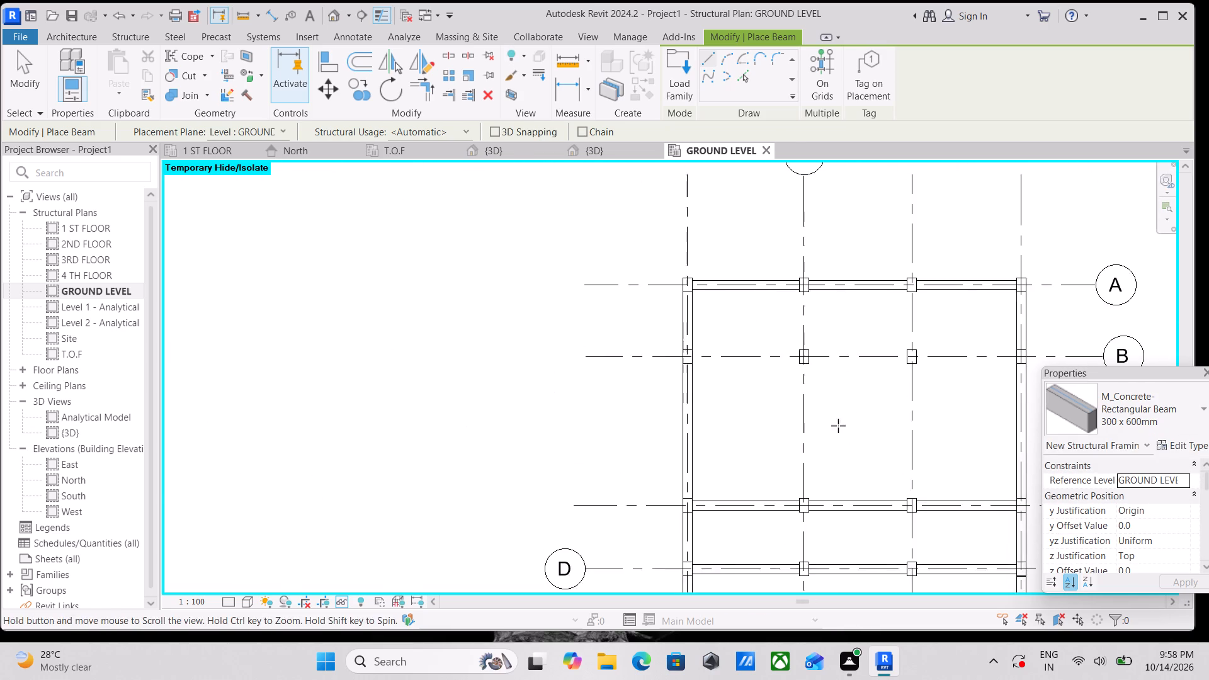
scroll(712, 388, up, 2)
scroll(684, 344, up, 7)
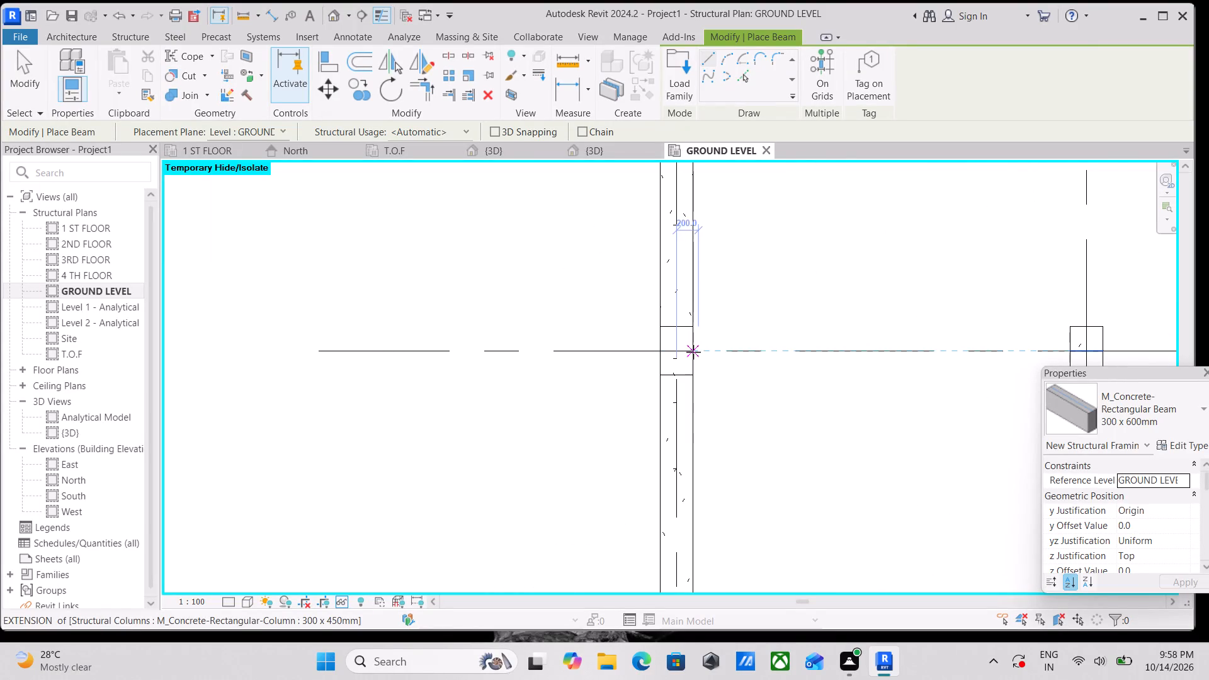
click(693, 351)
middle_drag(914, 349, 596, 350)
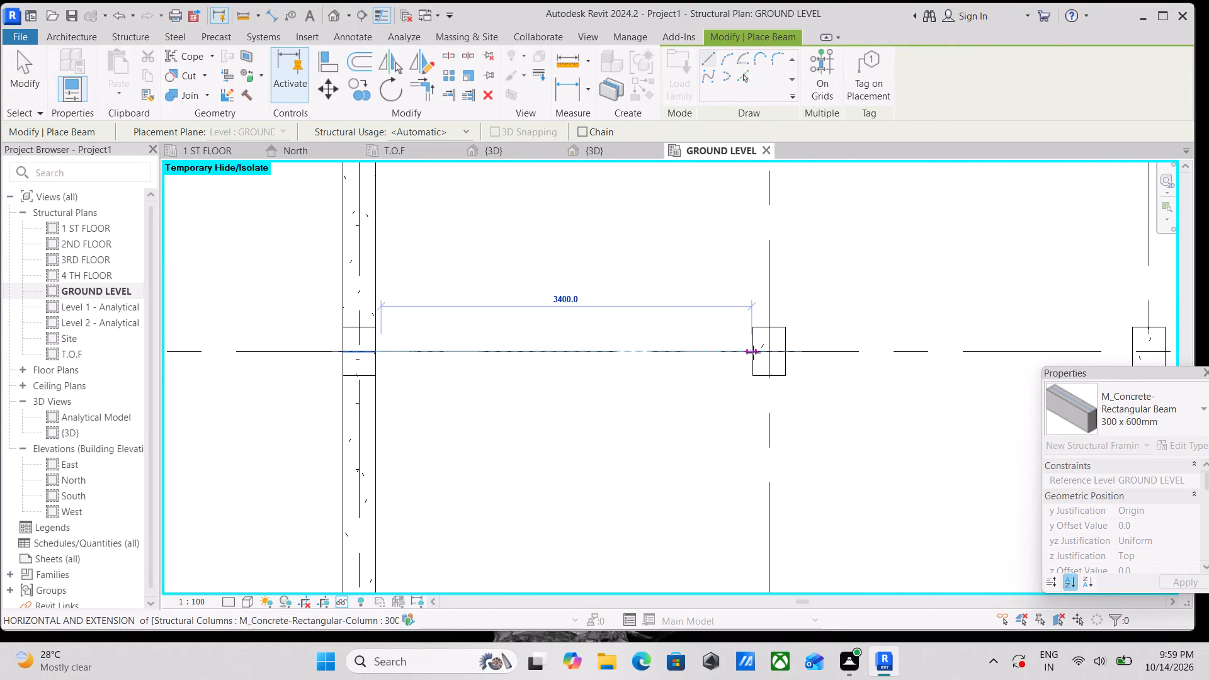
click(755, 352)
key(Escape)
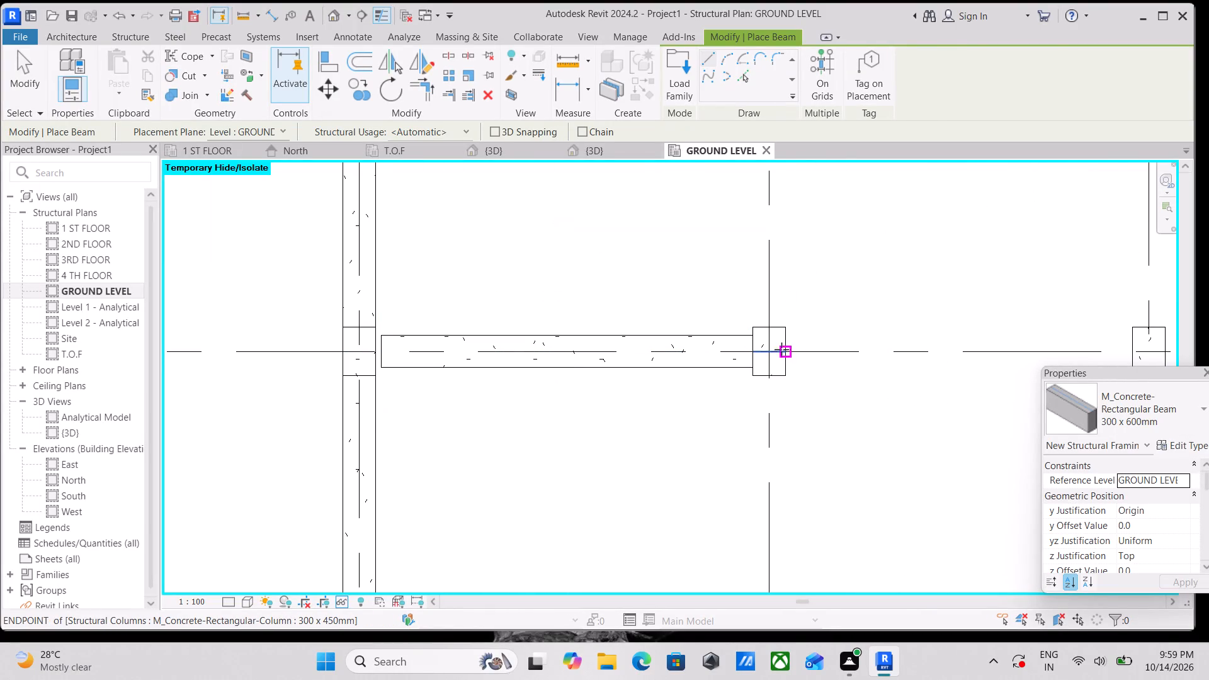
Place 300 x 600mm concrete beams on grid B between grids 2 and 3 and between grids 3 and 4.
click(784, 350)
scroll(1025, 355, down, 1)
middle_drag(1024, 355, 706, 351)
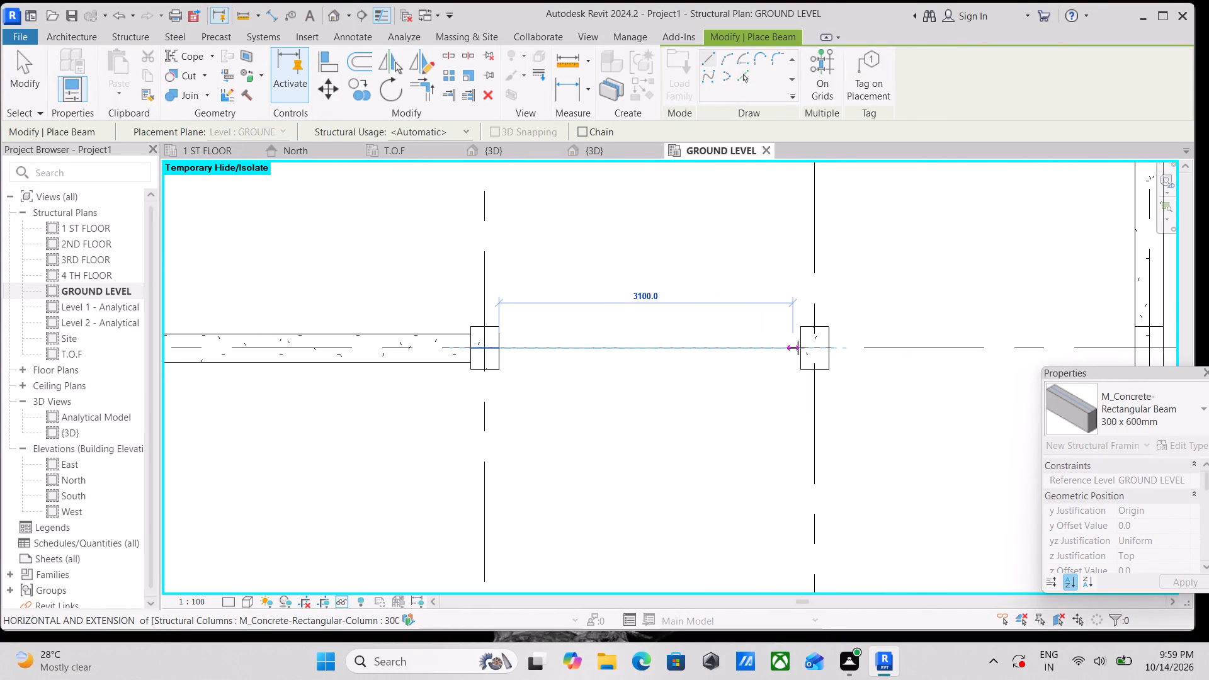
click(805, 347)
key(Escape)
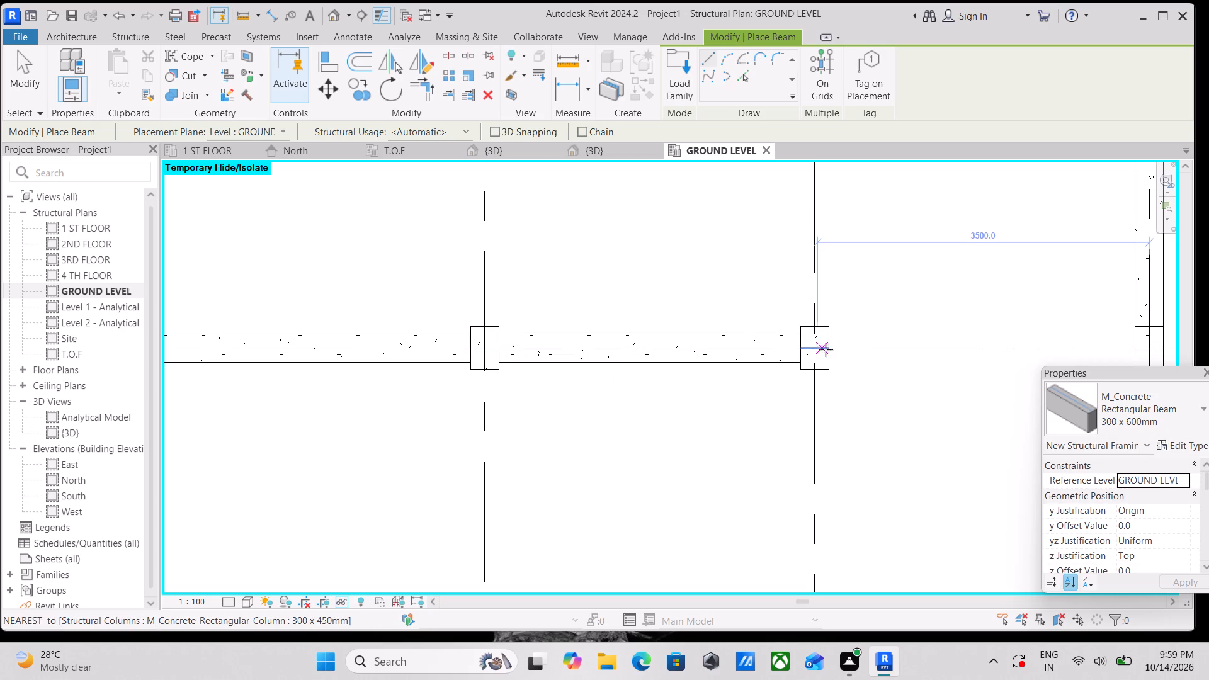
click(827, 351)
middle_drag(1006, 344, 743, 338)
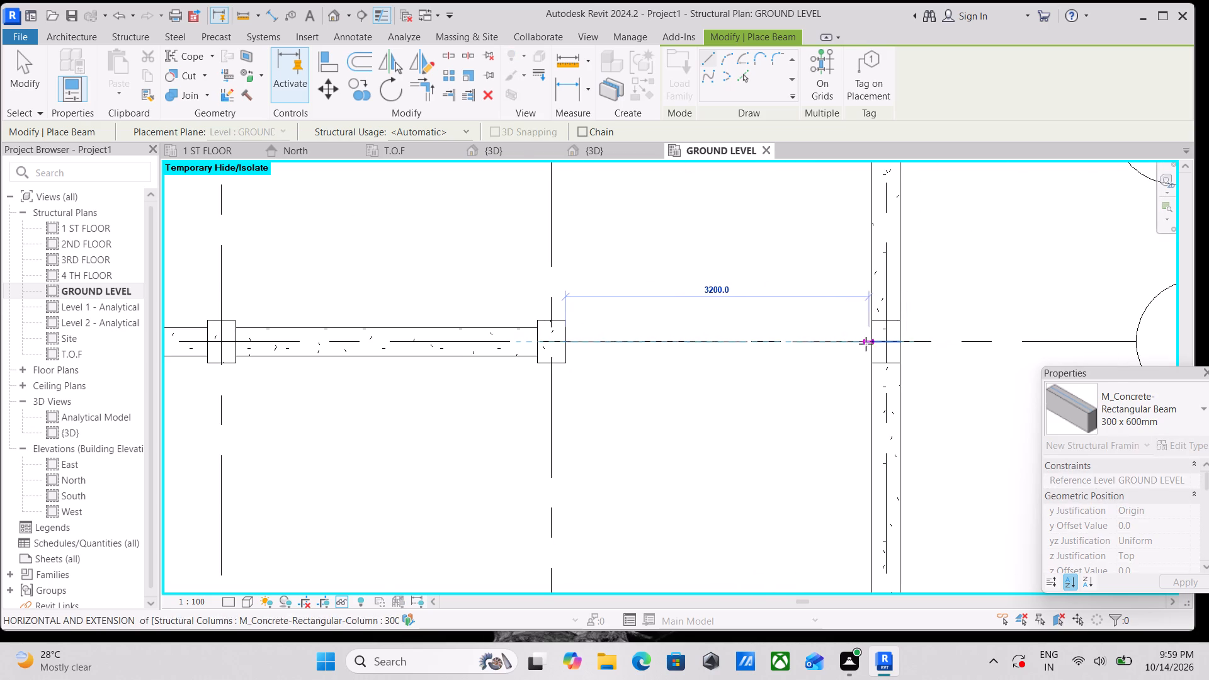
click(875, 344)
key(Escape)
Place a 300 x 600mm concrete beam on grid 2 between the columns at grids F and E.
scroll(875, 344, down, 11)
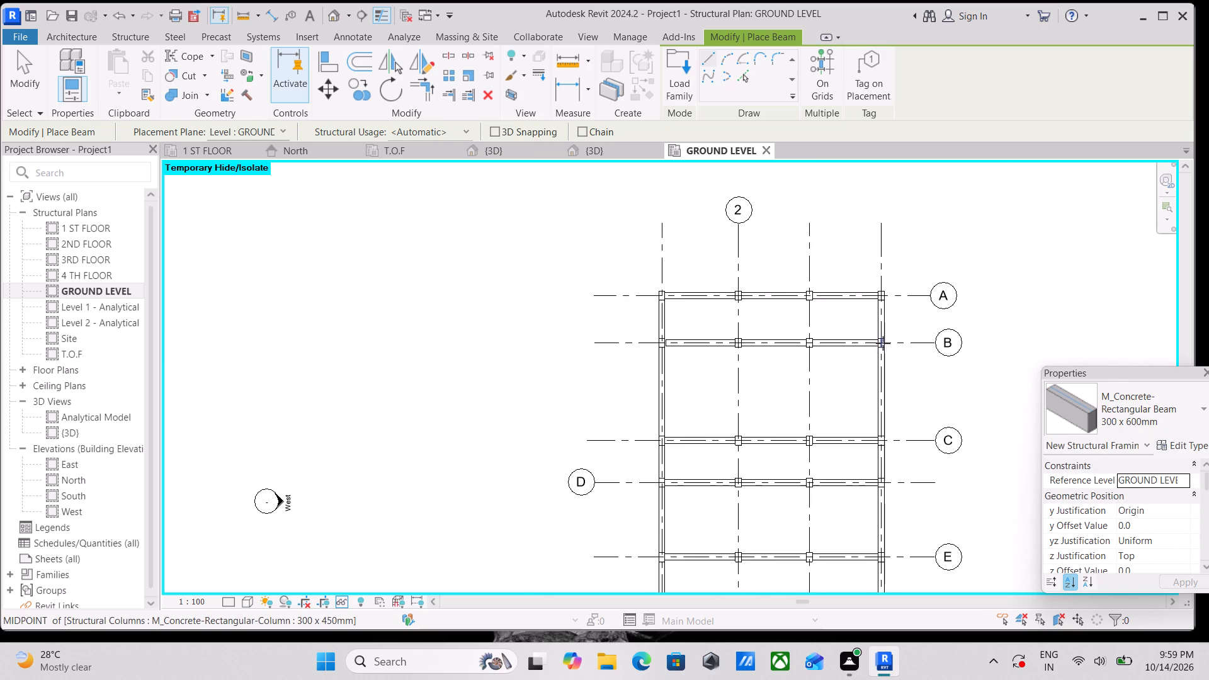
scroll(857, 395, down, 1)
middle_drag(857, 394, 871, 295)
scroll(804, 499, up, 3)
scroll(709, 494, up, 3)
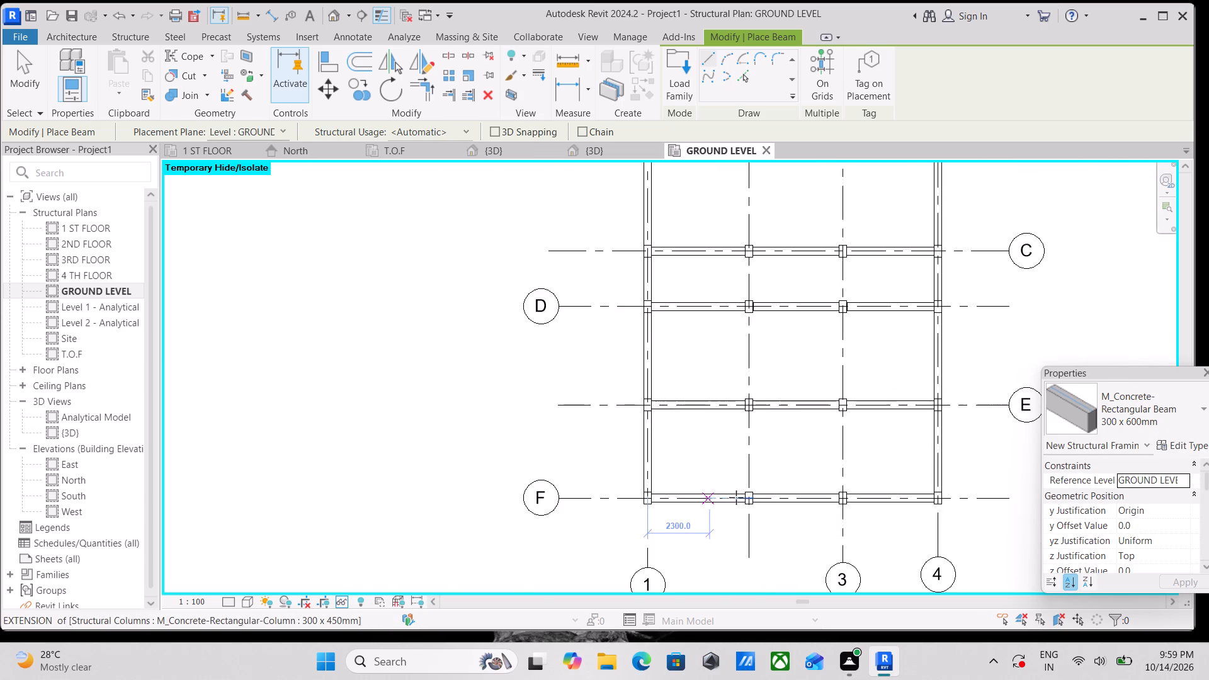
scroll(736, 497, up, 8)
click(820, 484)
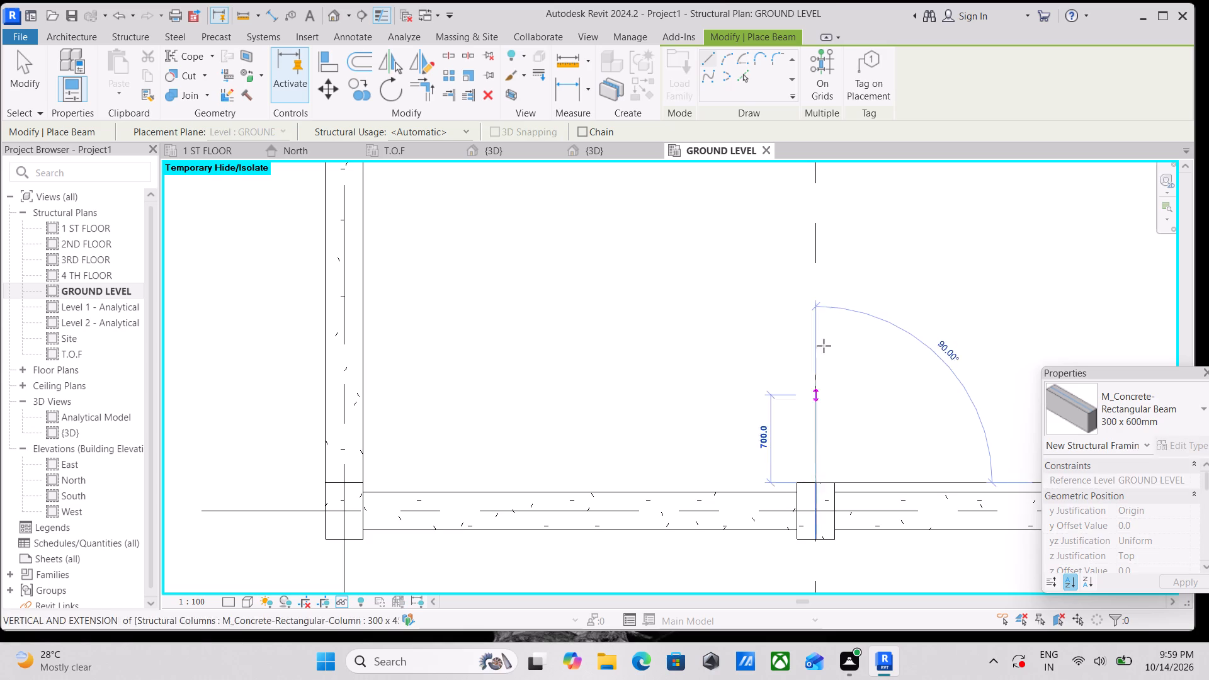
middle_drag(802, 348, 691, 535)
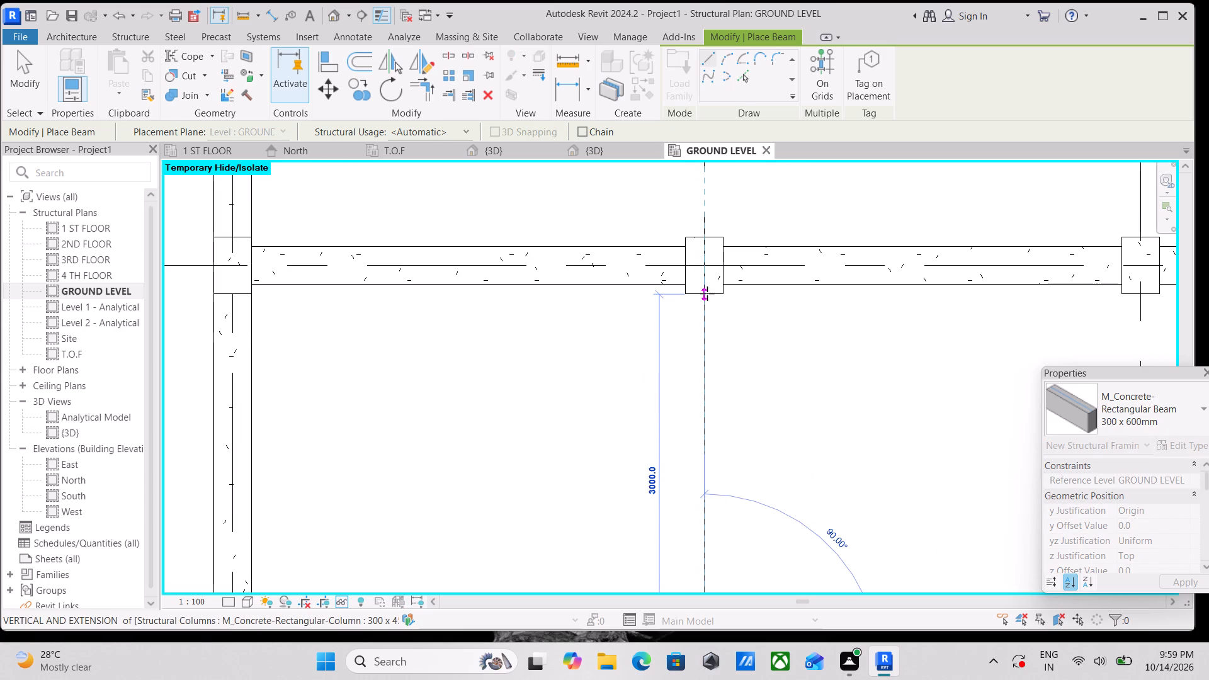
click(707, 293)
scroll(707, 293, down, 7)
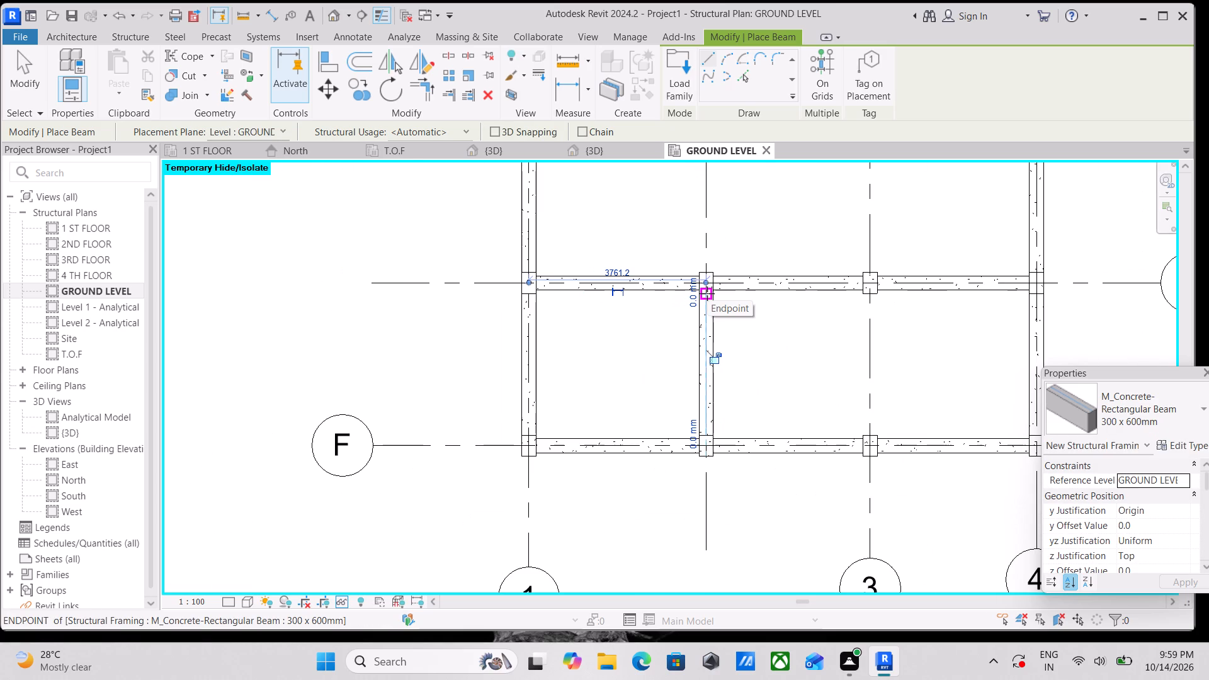
key(Escape)
Place a 300 x 600mm concrete beam on grid 2 between the columns at grids E and D.
middle_drag(711, 258, 713, 416)
scroll(712, 414, up, 3)
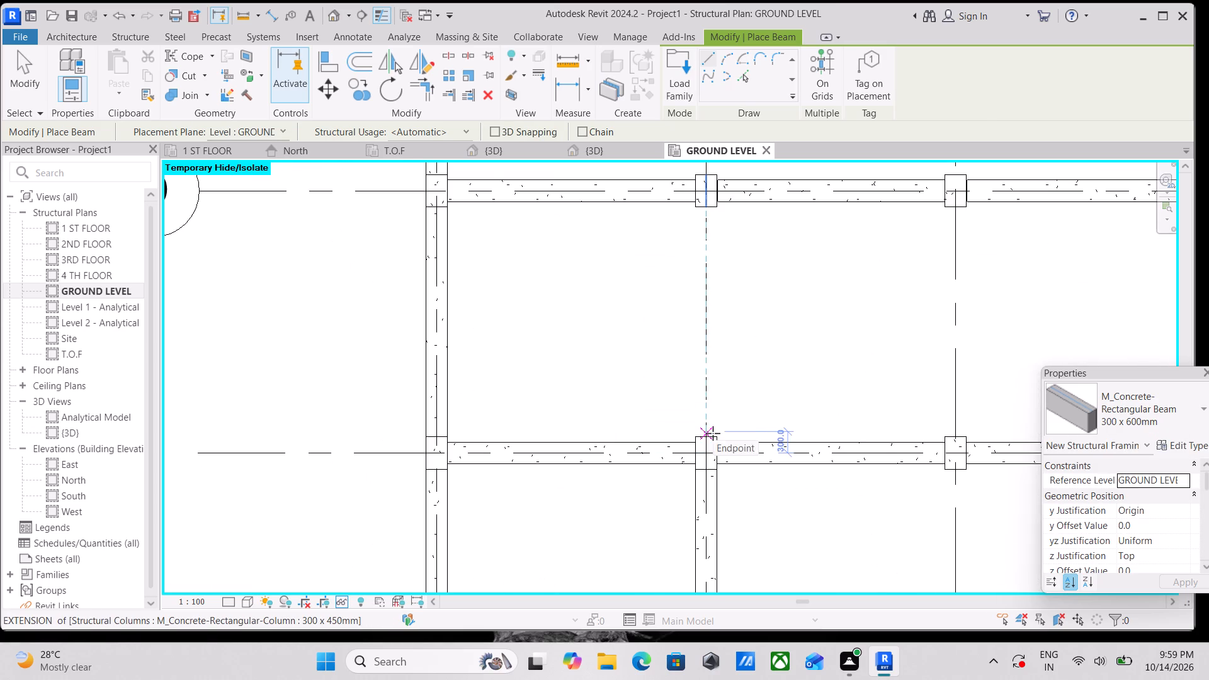
click(708, 438)
middle_drag(689, 315, 724, 463)
scroll(700, 337, down, 1)
scroll(725, 459, up, 1)
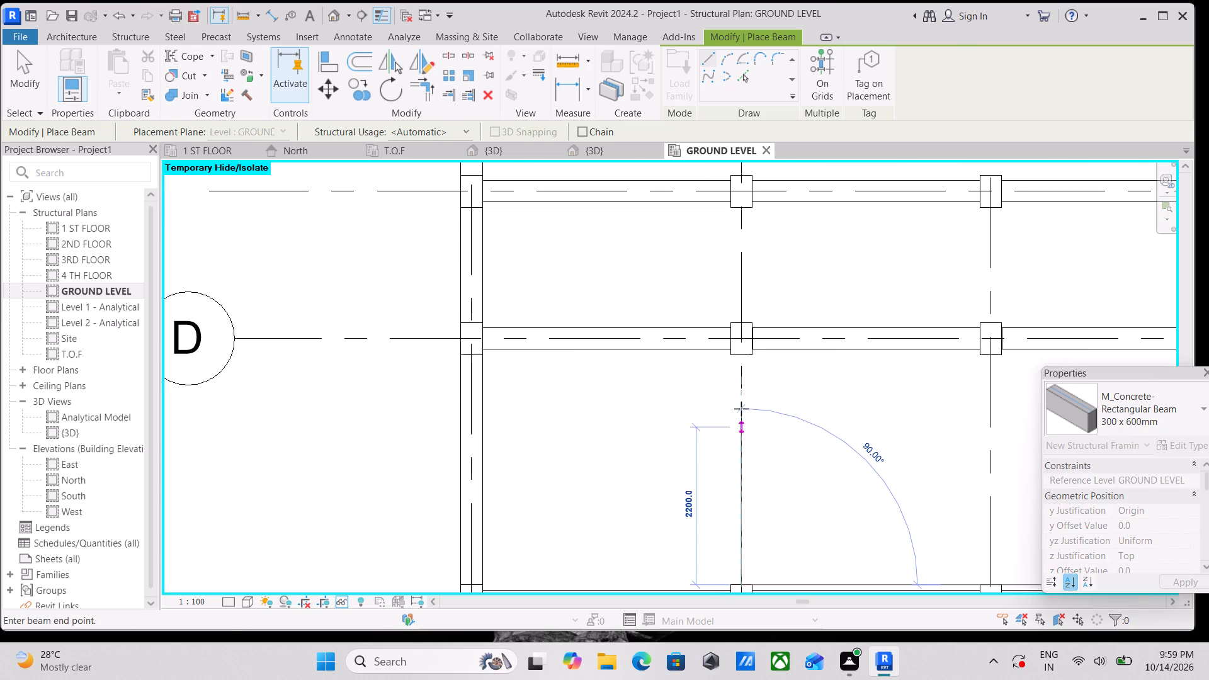
scroll(745, 375, up, 3)
click(738, 341)
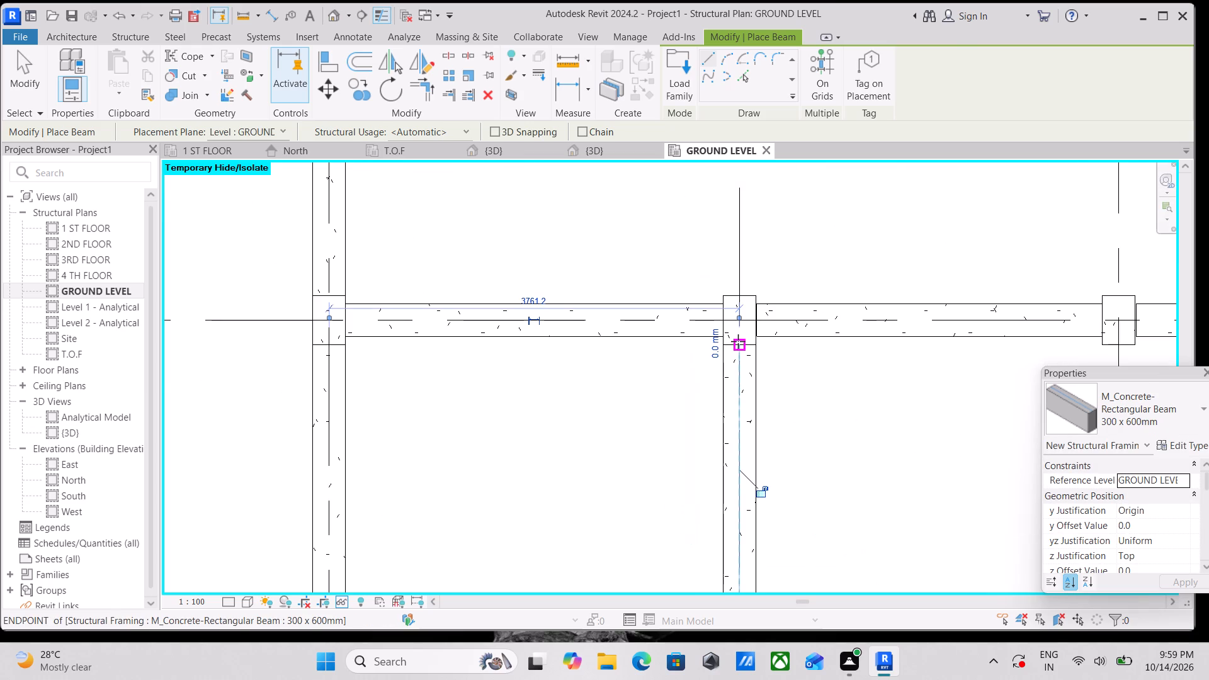
scroll(738, 341, down, 1)
key(Escape)
Place 300 x 600mm concrete beams on grid 2 between grids D and C and between grids C and B.
middle_drag(741, 350, 733, 551)
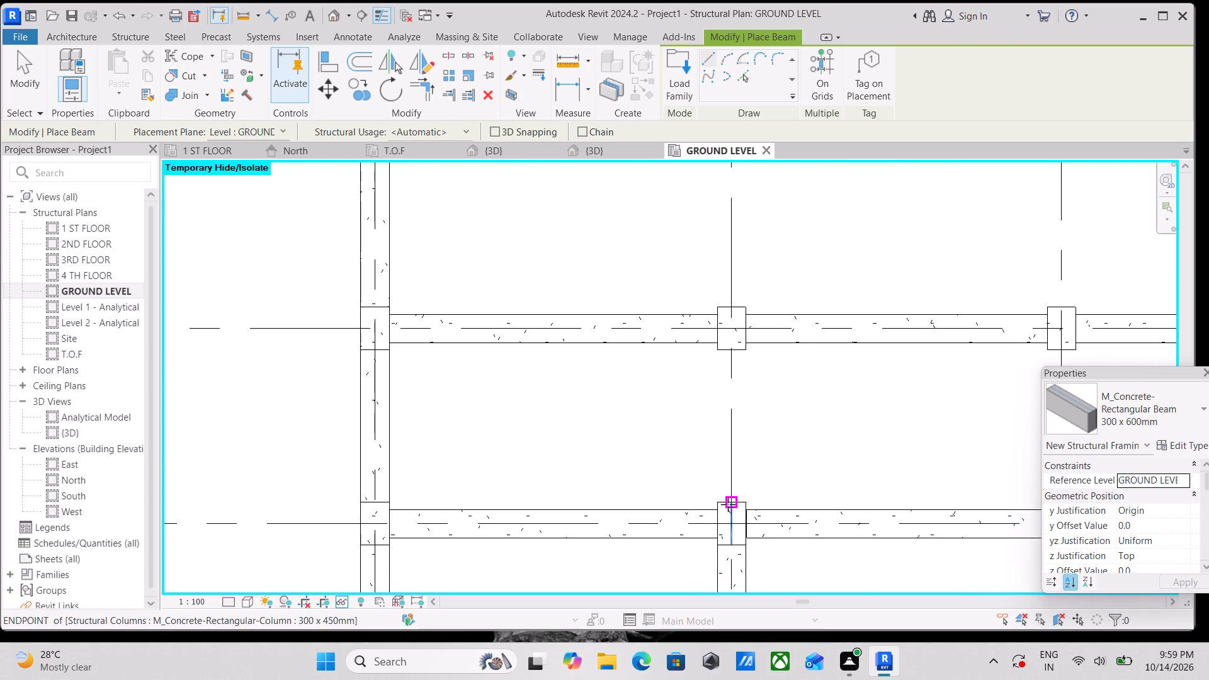
click(728, 504)
click(734, 348)
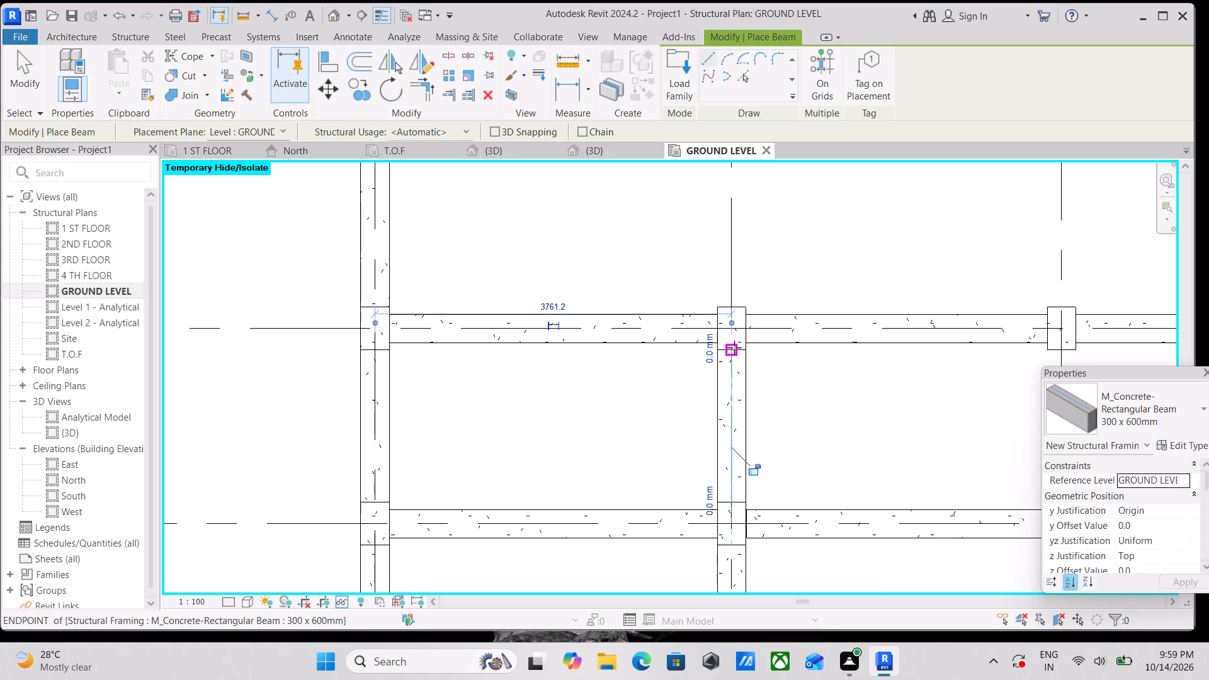
key(Escape)
middle_drag(748, 285, 741, 477)
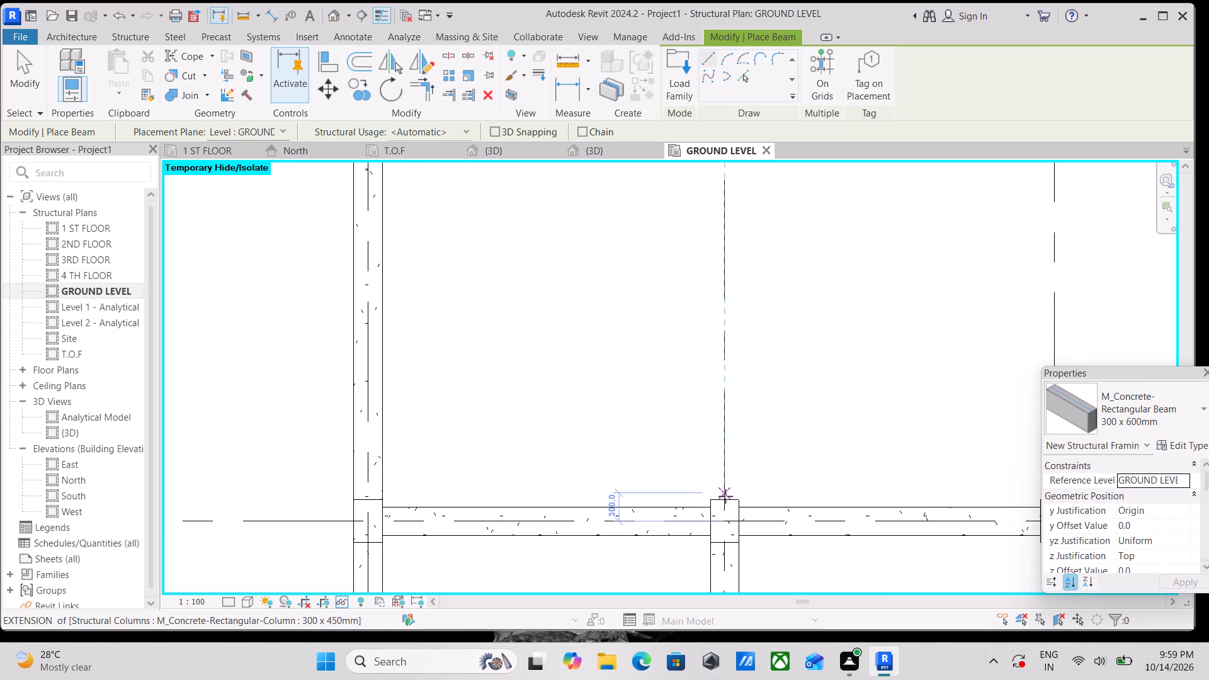
click(725, 504)
middle_drag(705, 284, 804, 532)
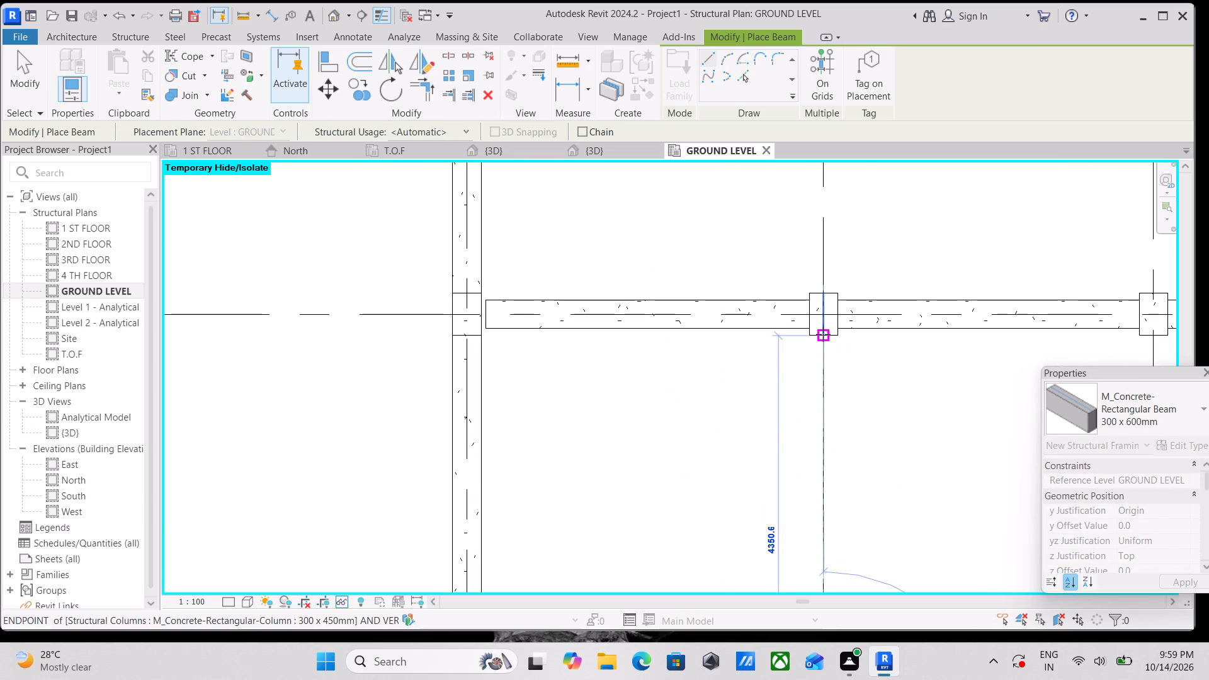
click(823, 334)
key(Escape)
Place a 300 x 600mm concrete beam on grid 2 between the columns at grids B and A.
scroll(826, 334, down, 3)
middle_drag(826, 334, 814, 476)
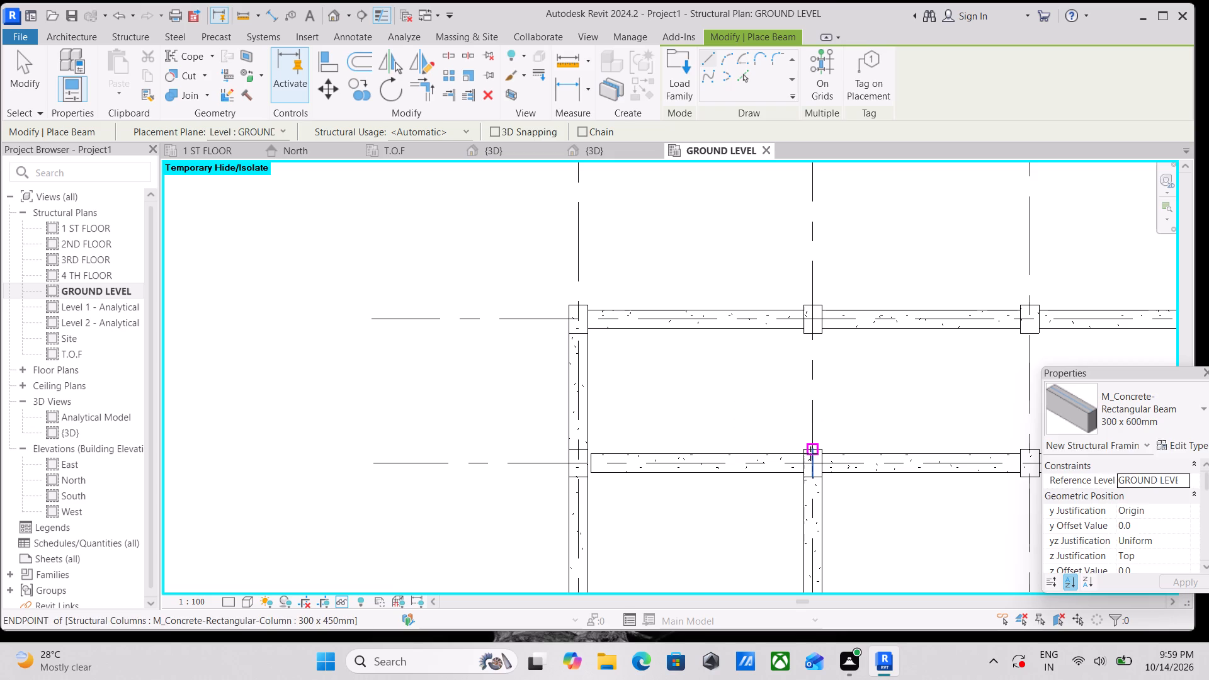
click(810, 453)
click(812, 332)
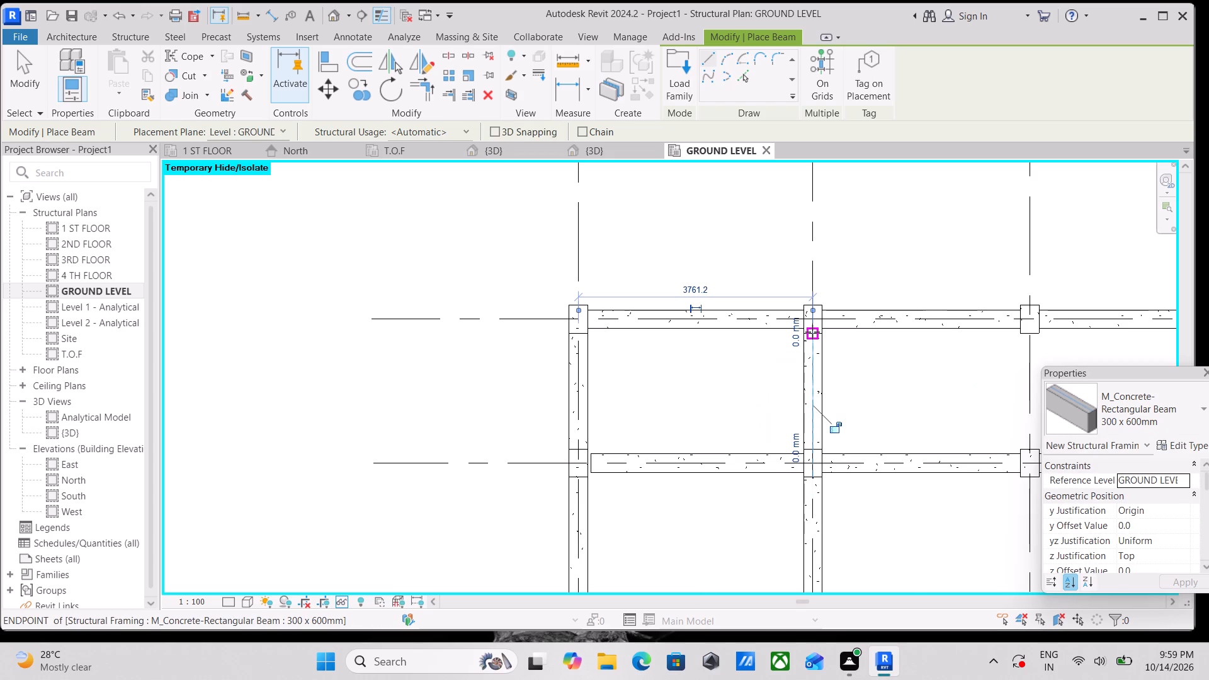
key(Escape)
Place a 300 x 600mm concrete beam on grid 3 between the columns at grids A and B.
scroll(844, 362, down, 1)
middle_drag(846, 363, 625, 336)
scroll(778, 308, up, 2)
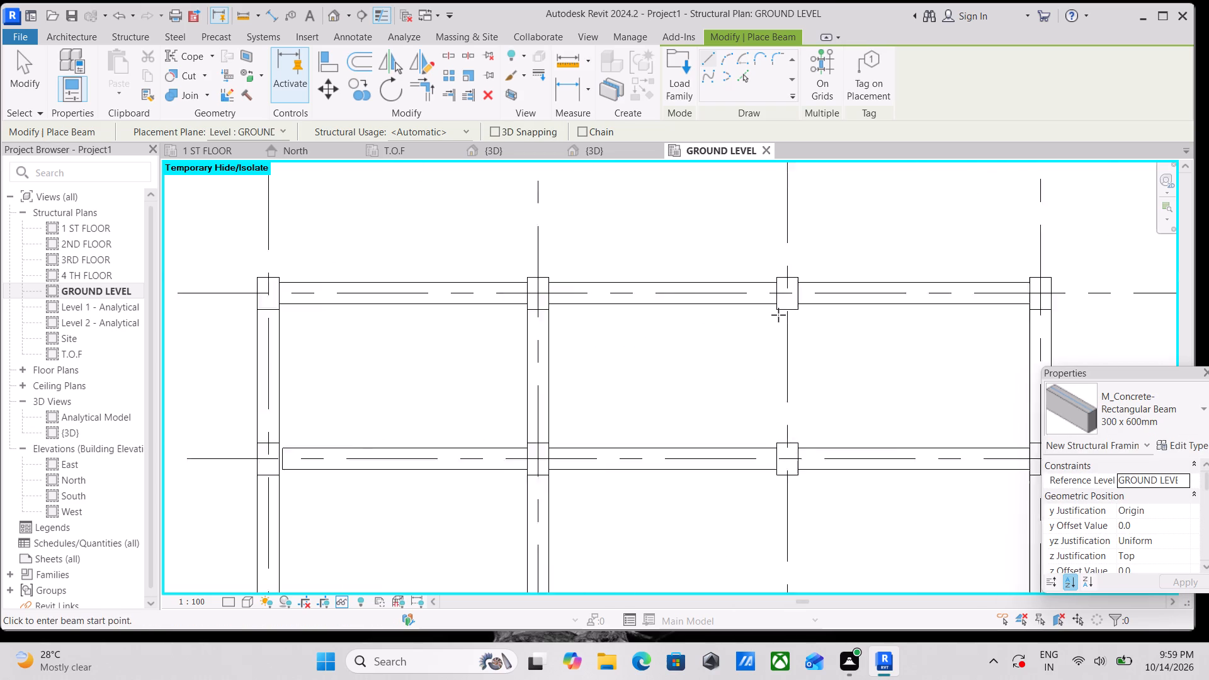
scroll(778, 315, up, 4)
click(798, 300)
middle_drag(861, 490, 767, 320)
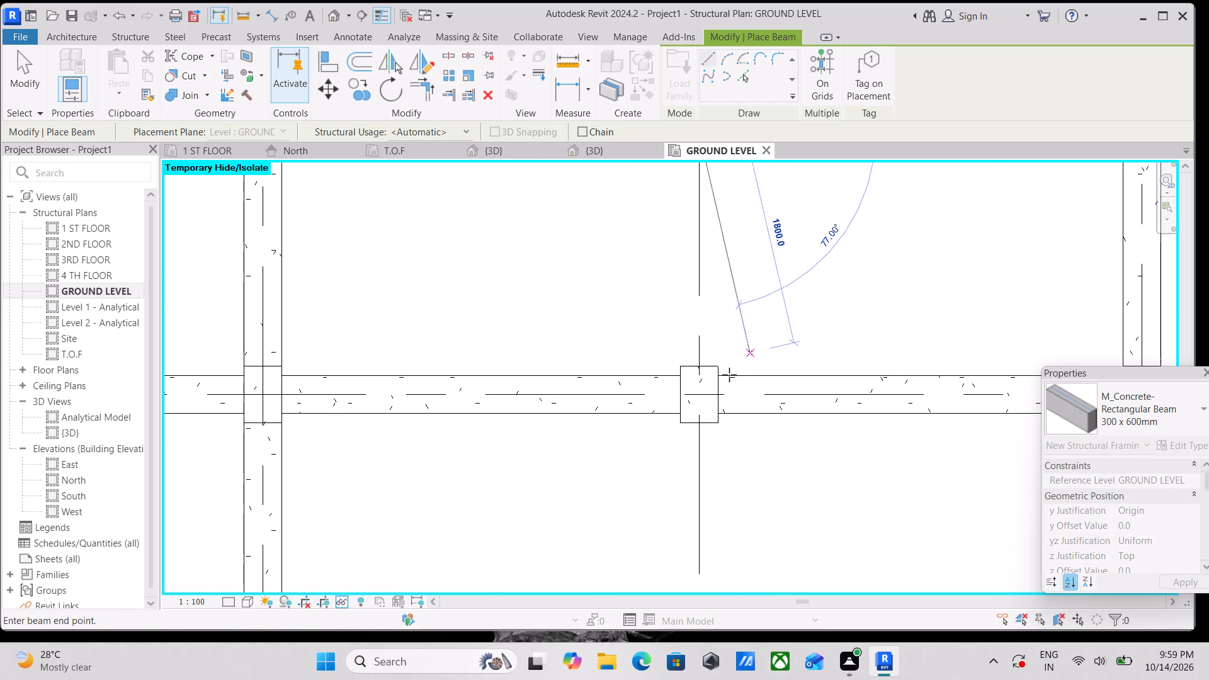
click(698, 369)
scroll(698, 369, down, 3)
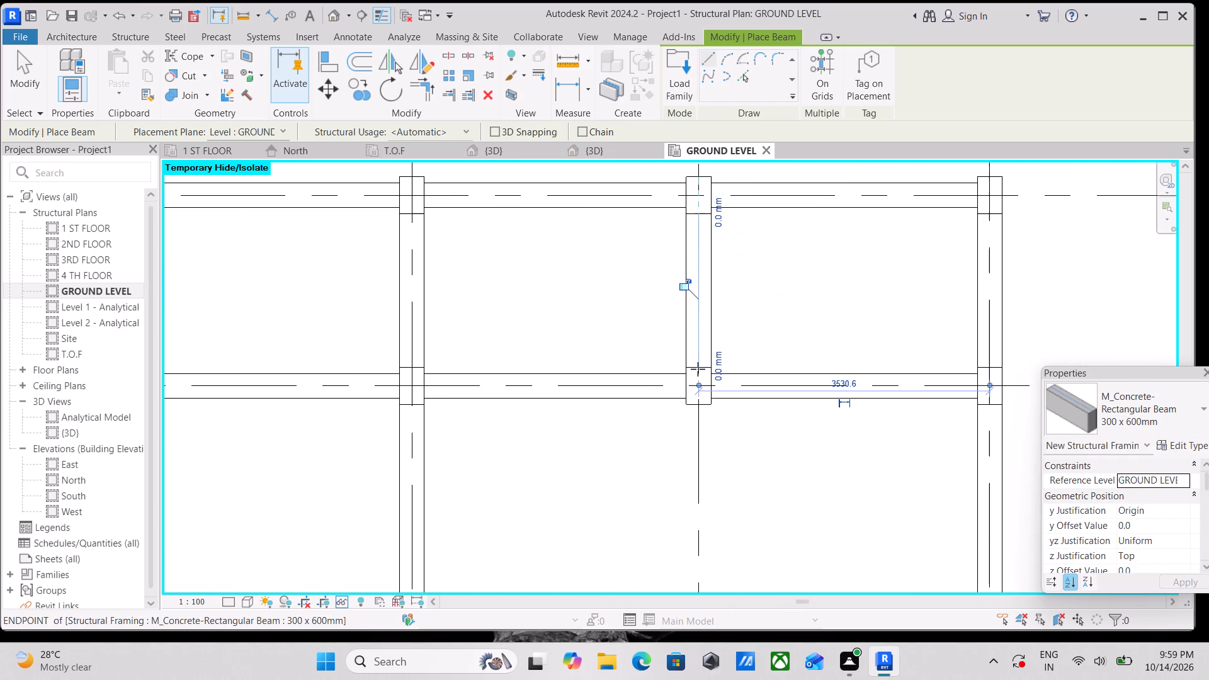
Place 300 x 600mm concrete beams on grid 3 between grids B and C and between grids D and C.
key(Escape)
click(697, 400)
scroll(703, 490, down, 1)
middle_drag(702, 488, 698, 203)
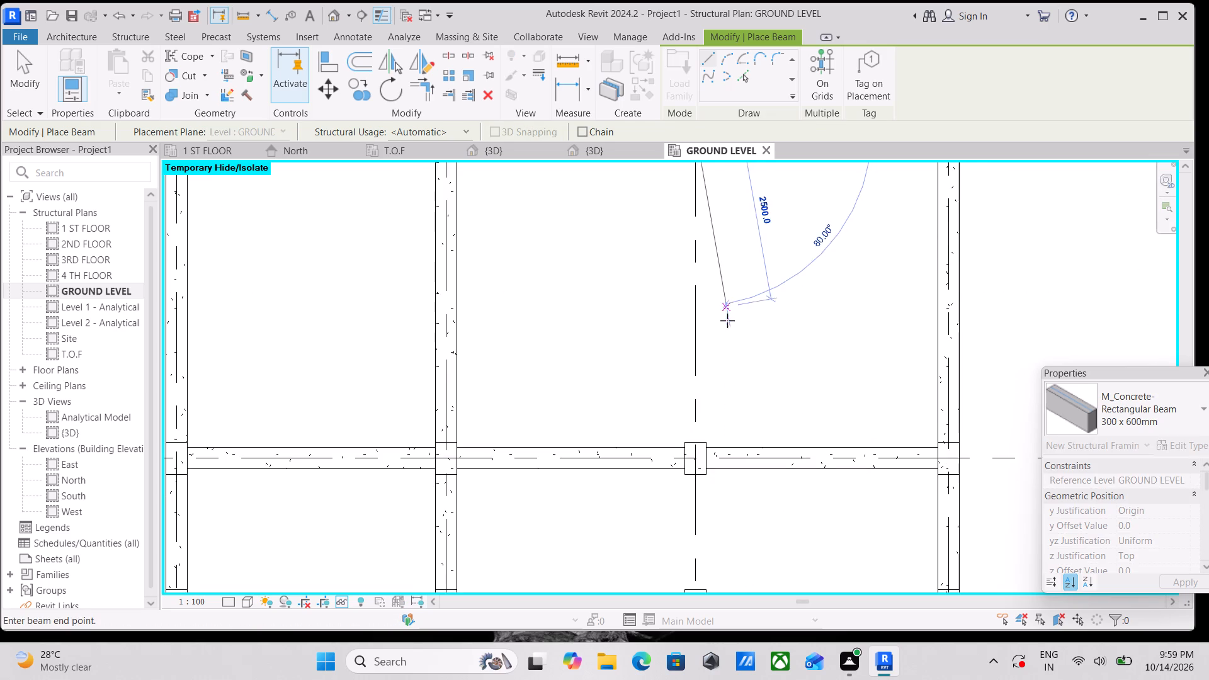
middle_drag(727, 320, 695, 184)
click(665, 306)
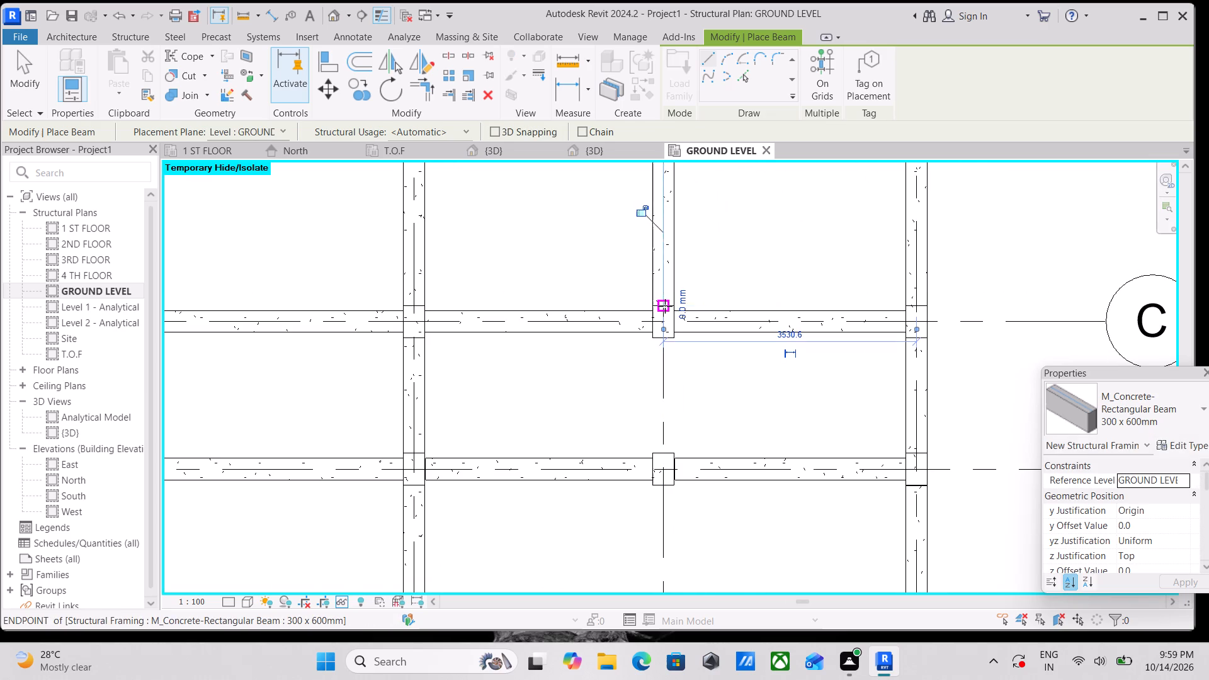
key(Escape)
click(659, 456)
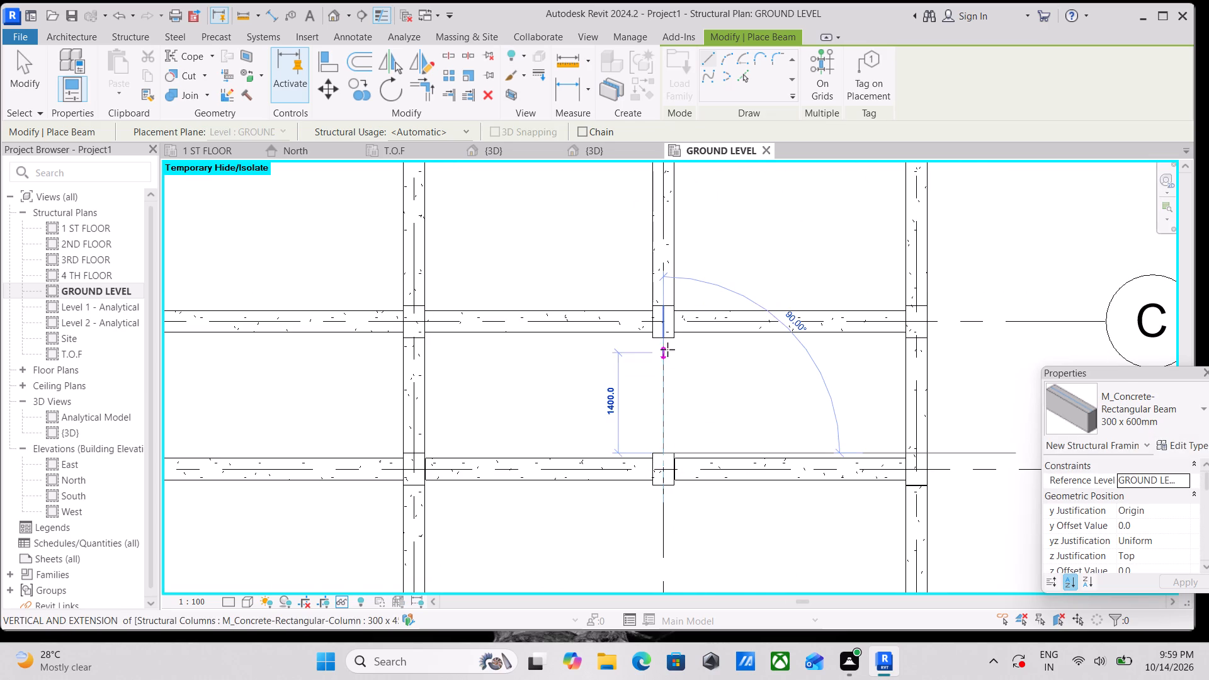
click(666, 336)
key(Escape)
Place a 300 x 600mm concrete beam on grid 3 between the columns at grids E and D.
scroll(713, 388, down, 3)
middle_drag(713, 388, 718, 227)
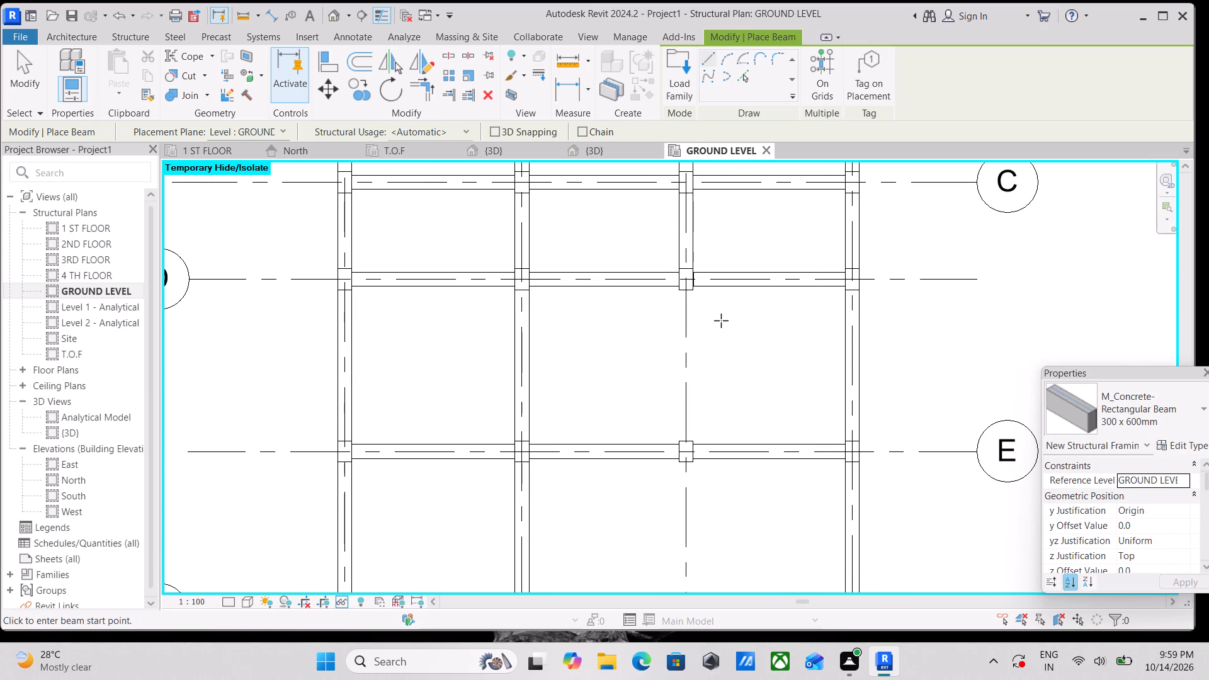
middle_drag(711, 361, 698, 264)
scroll(661, 361, up, 1)
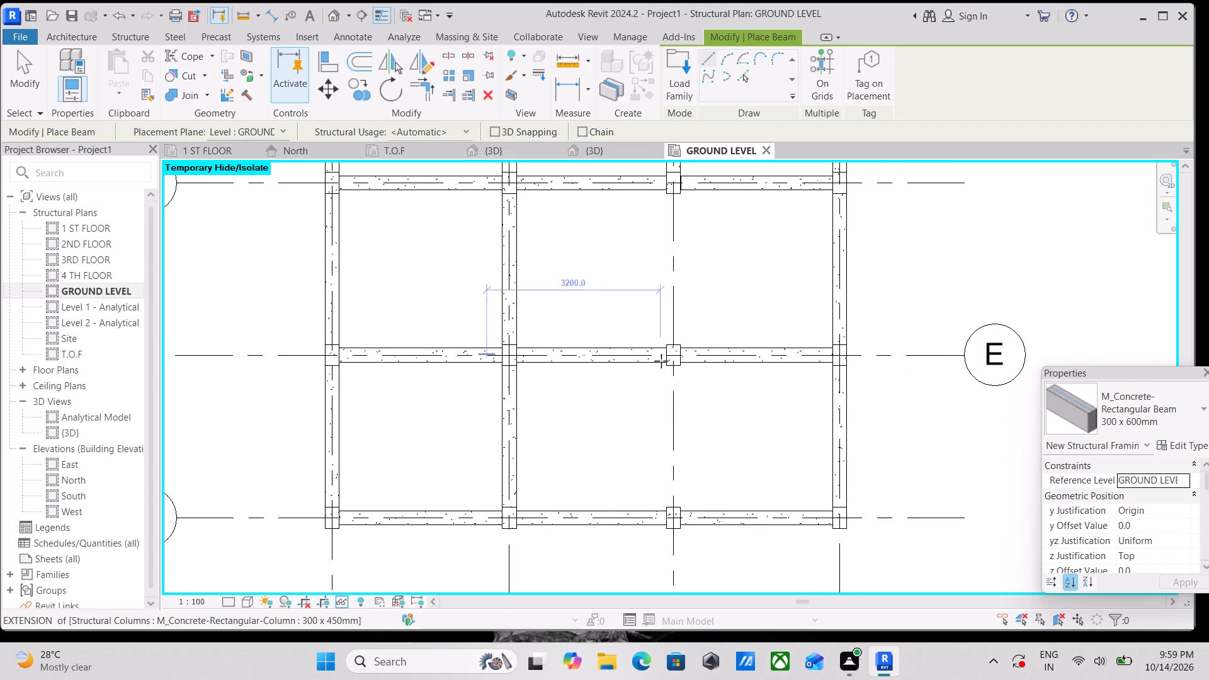
scroll(661, 361, up, 2)
click(683, 342)
middle_drag(713, 244, 682, 591)
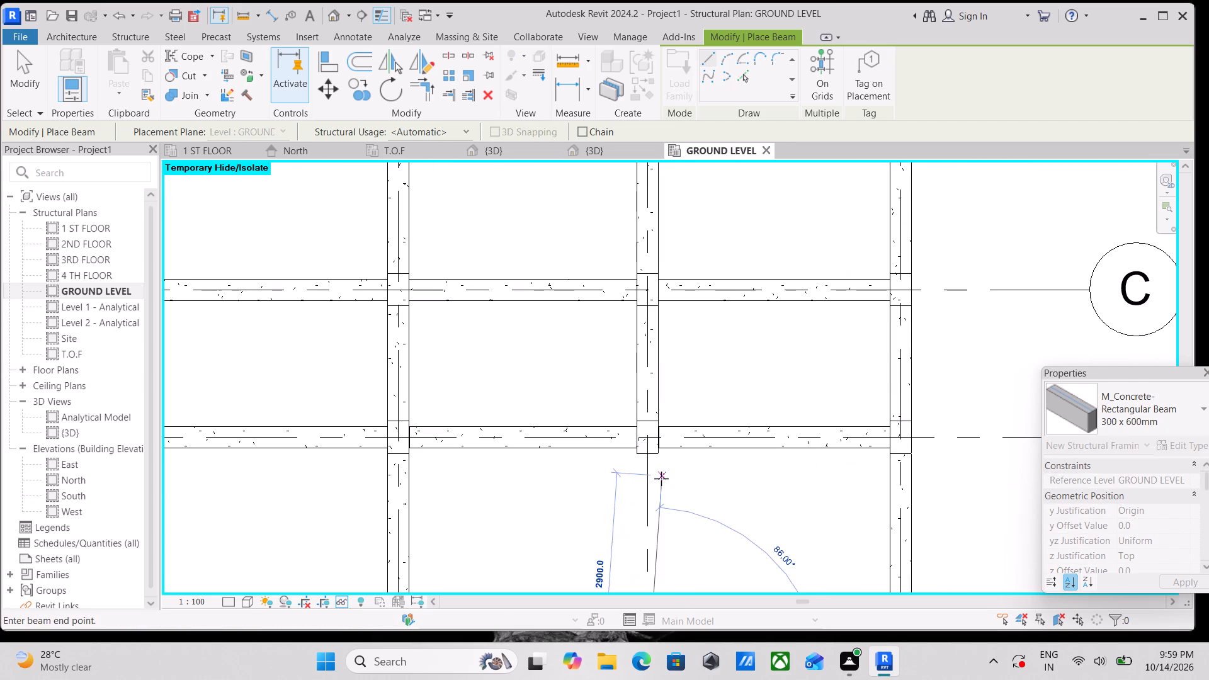
click(646, 453)
key(Escape)
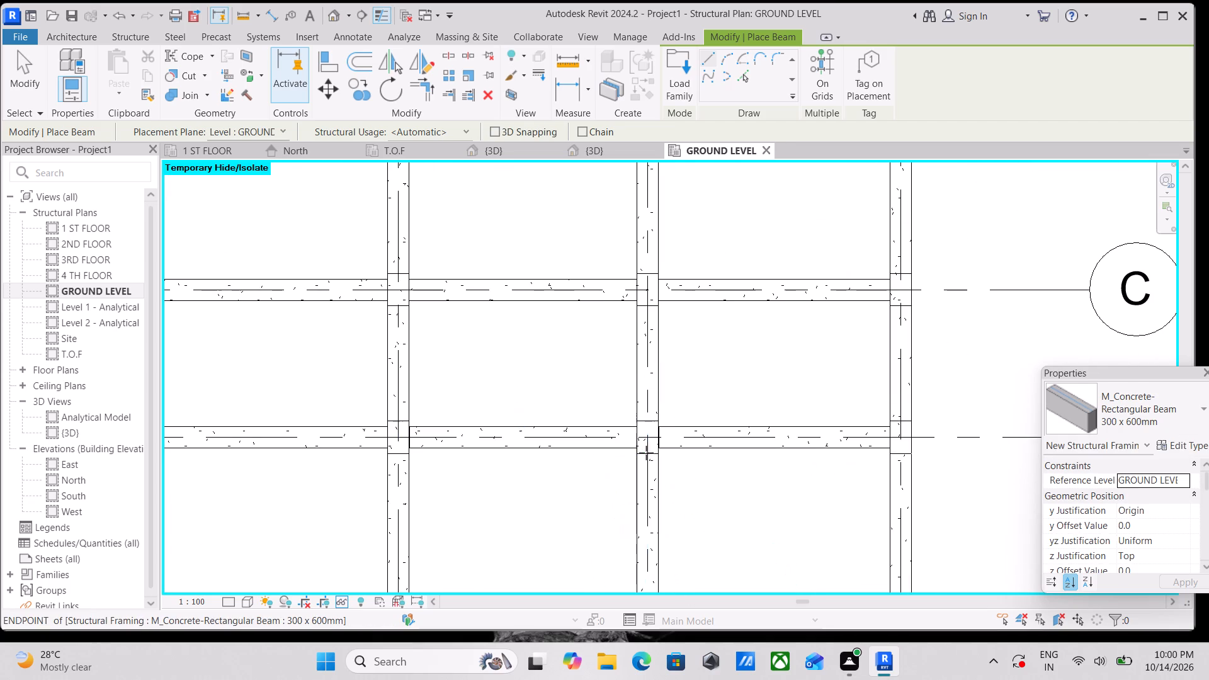
Place a 300 x 600mm concrete beam on grid 3 between the columns at grids F and E.
scroll(674, 463, down, 4)
middle_drag(673, 461, 665, 242)
middle_drag(679, 496, 676, 393)
scroll(651, 404, up, 4)
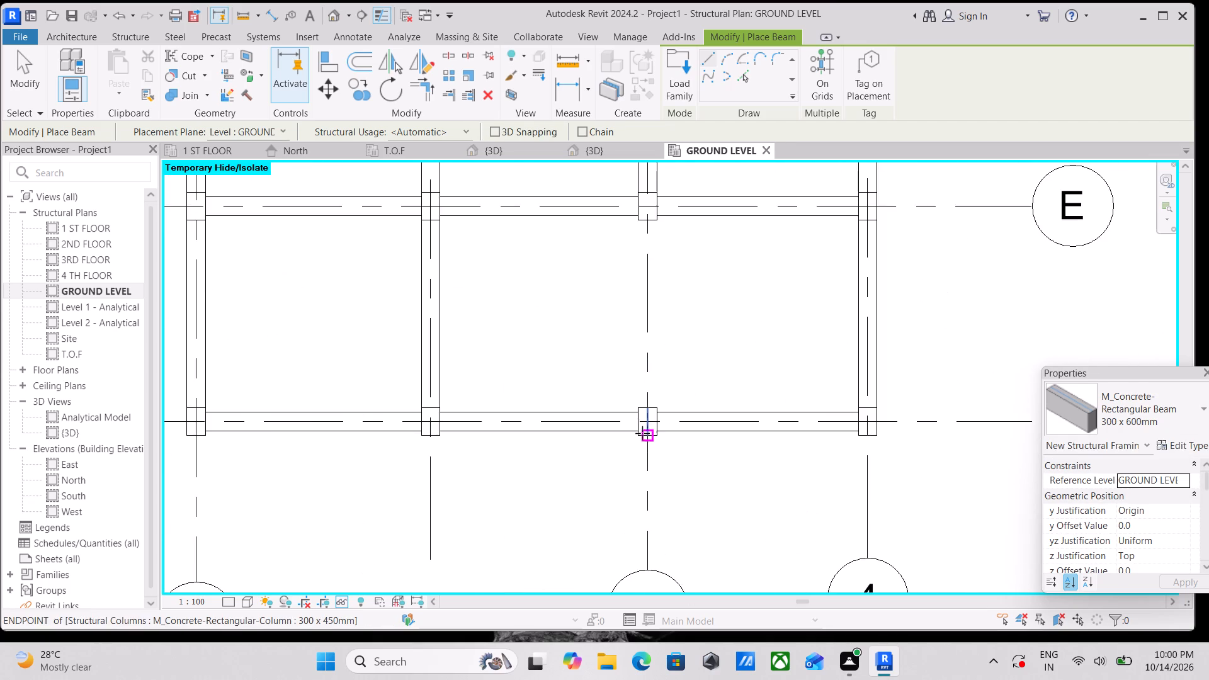
scroll(642, 433, up, 2)
click(650, 399)
middle_drag(649, 320, 664, 608)
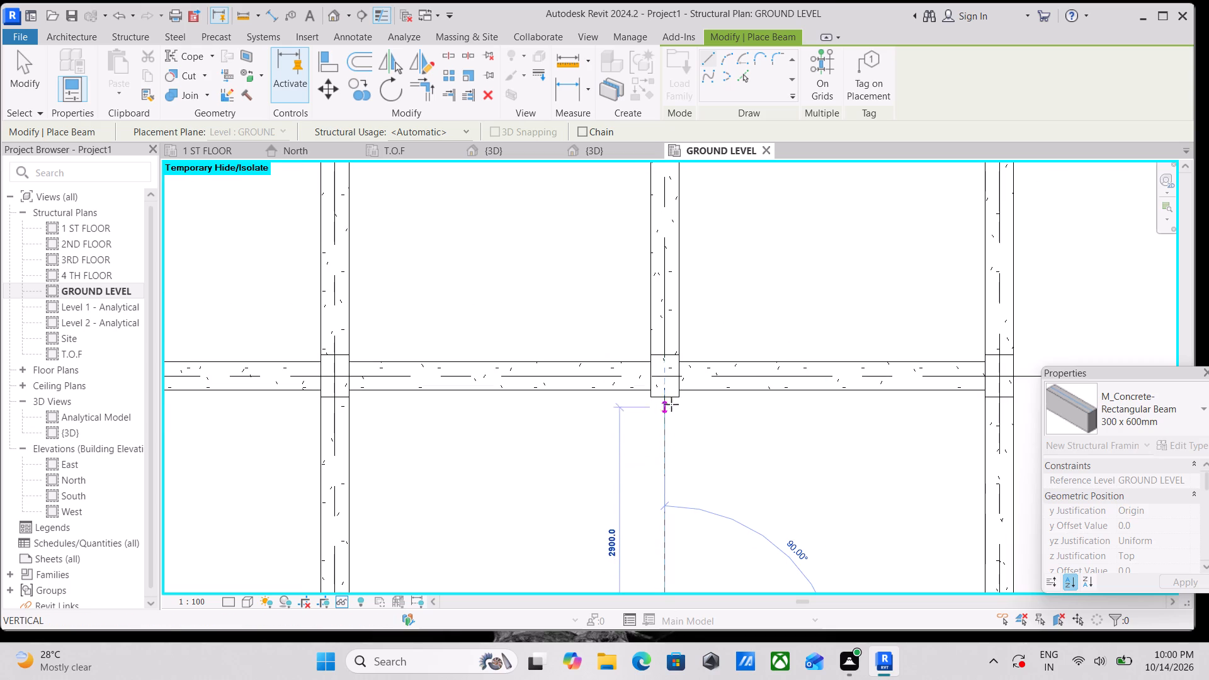
click(664, 396)
scroll(665, 396, down, 5)
key(Escape)
Review the whole ground-level beam layout in plan across all grids and end beam placement.
scroll(703, 402, down, 3)
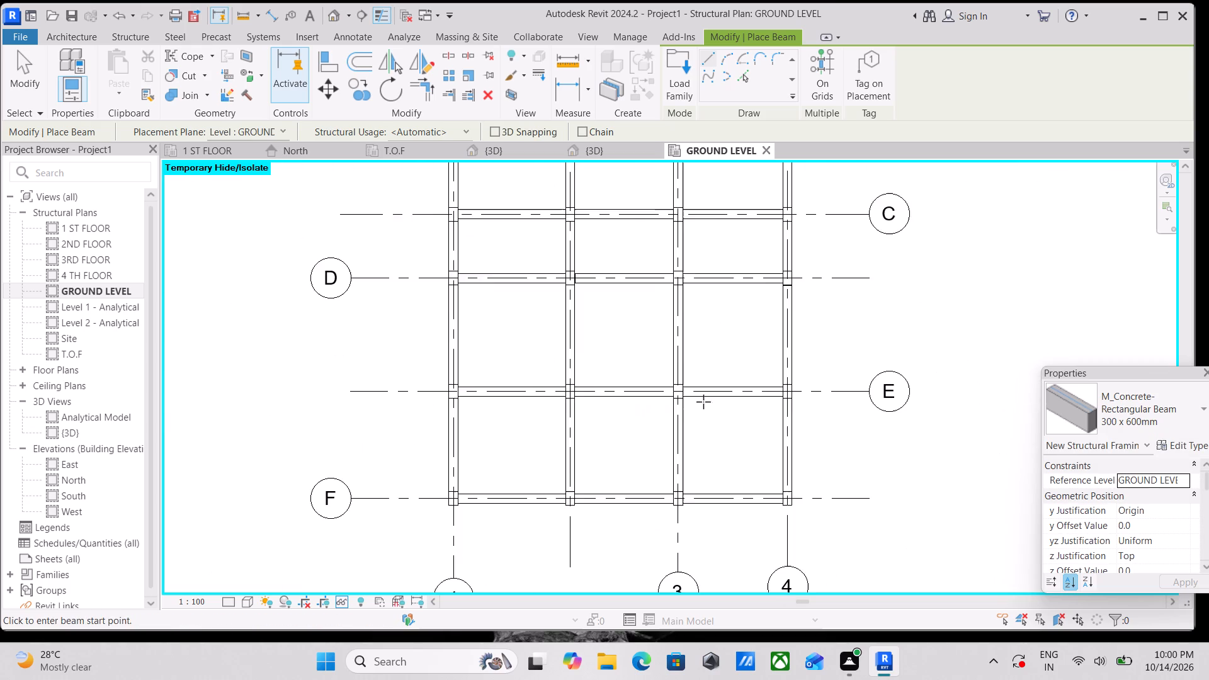
middle_drag(703, 402, 706, 443)
scroll(727, 340, down, 2)
middle_drag(727, 352, 725, 479)
scroll(550, 390, down, 3)
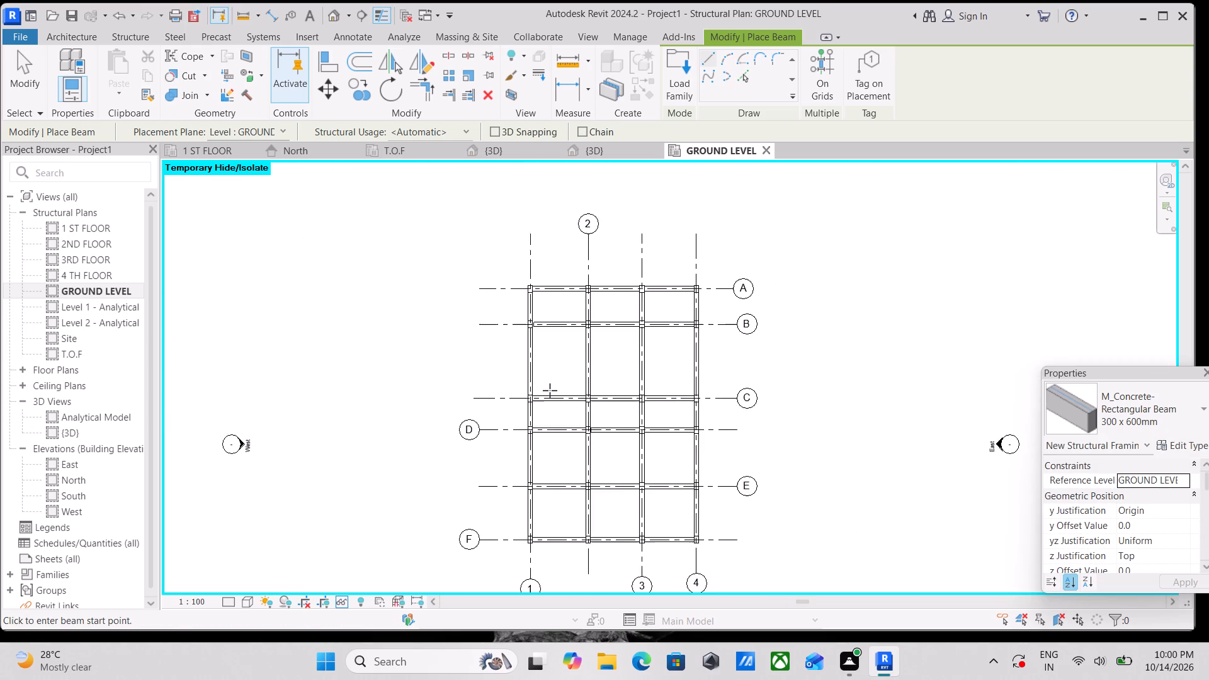
scroll(548, 393, down, 3)
scroll(671, 293, up, 7)
scroll(562, 341, down, 4)
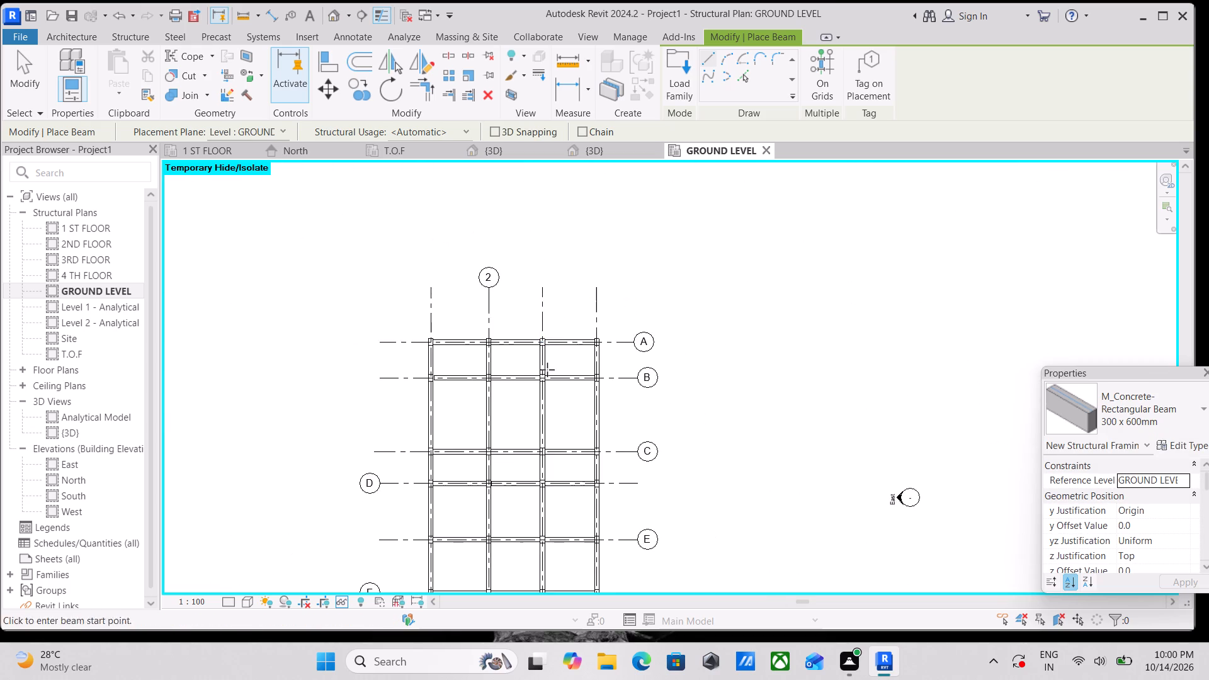
scroll(530, 389, down, 4)
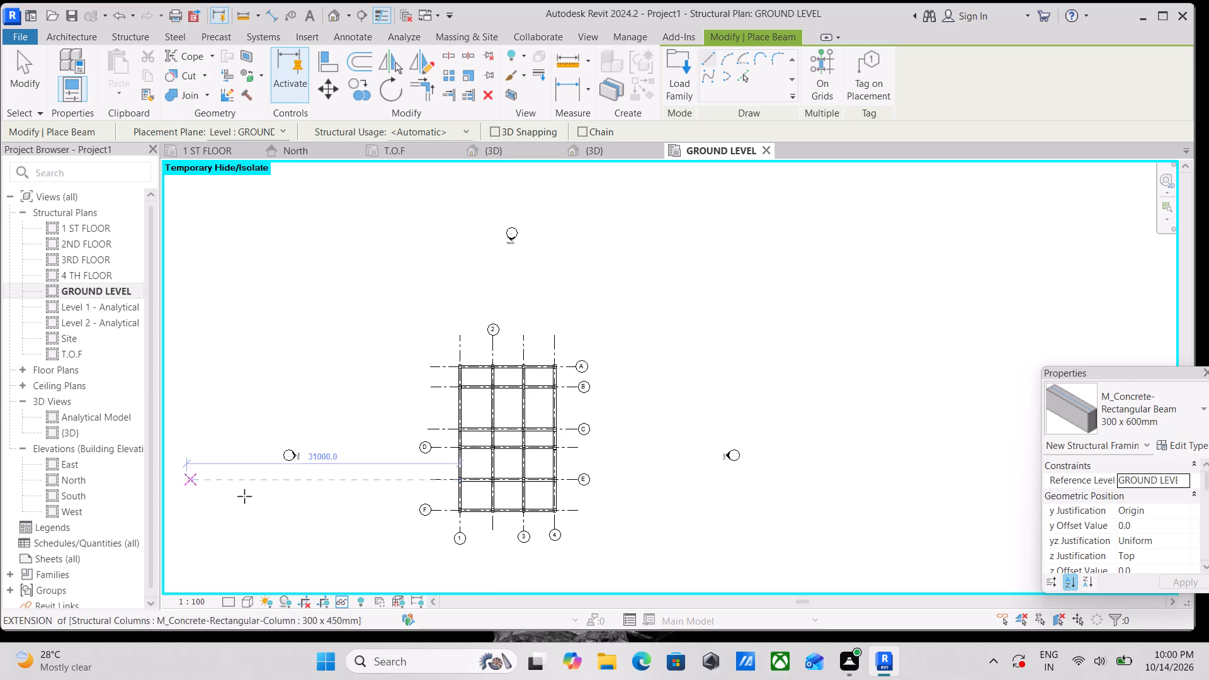
scroll(439, 601, up, 4)
key(Escape)
scroll(494, 548, up, 3)
key(Escape)
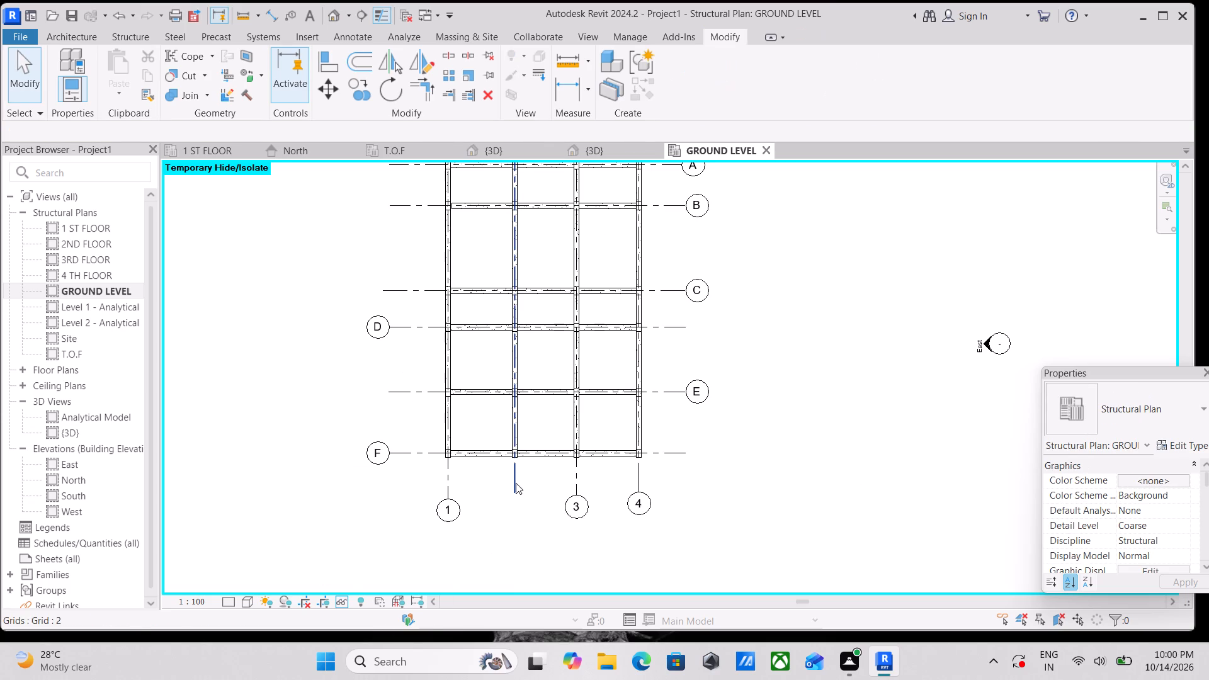
Show grid 2's bubble at the grid F end, alongside grids 1, 3 and 4, and hide its bubble at the grid A end.
click(516, 481)
click(521, 534)
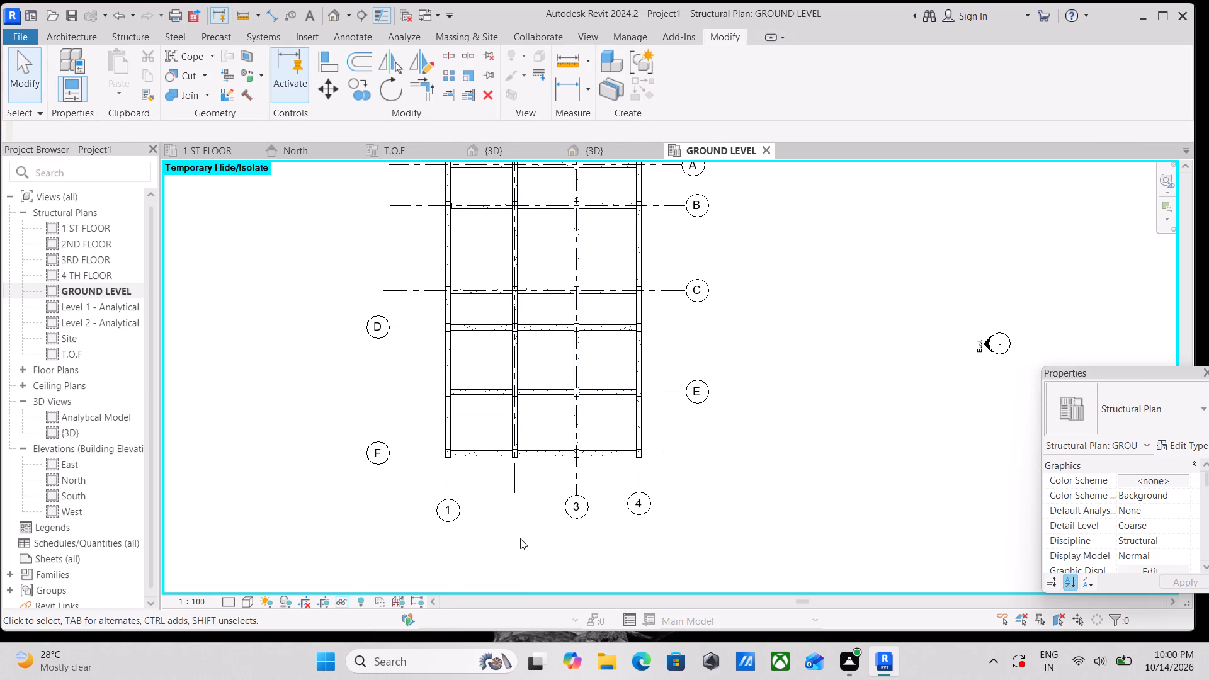
click(513, 480)
click(514, 540)
scroll(530, 508, down, 2)
middle_drag(530, 508, 556, 657)
click(547, 314)
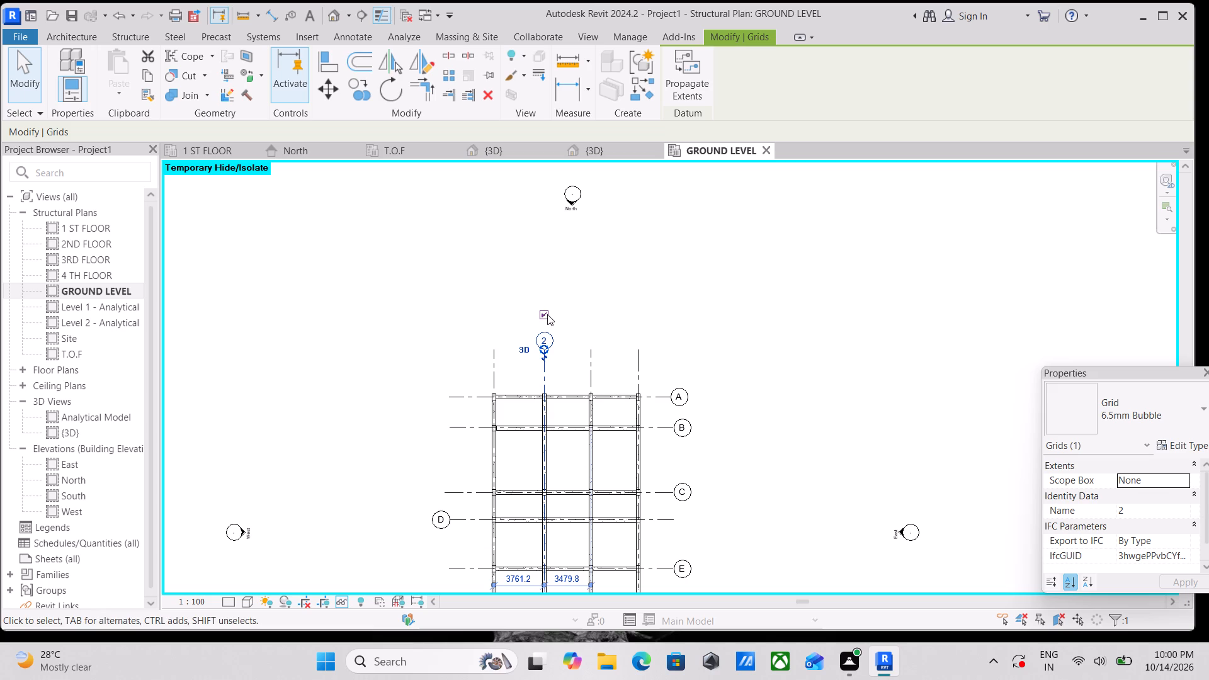
Show grid D's bubble at the end aligned with bubbles C and E, and hide its bubble at the opposite end.
scroll(778, 373, down, 2)
middle_drag(778, 373, 776, 291)
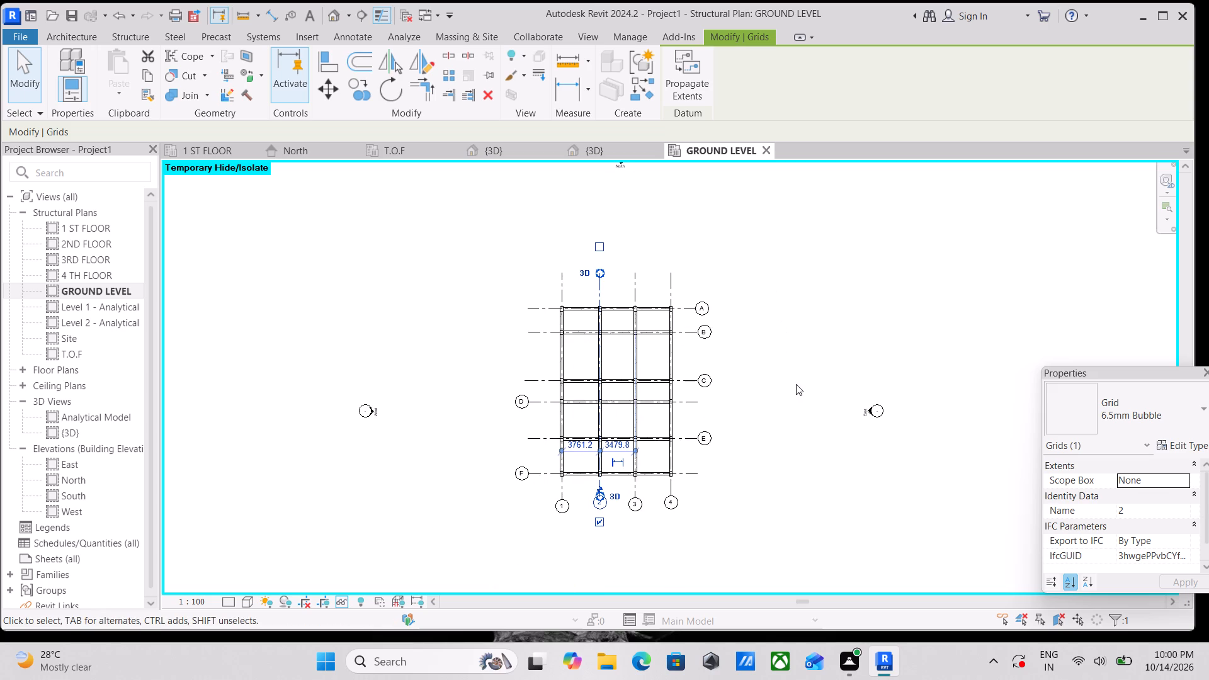
click(686, 401)
scroll(690, 405, up, 6)
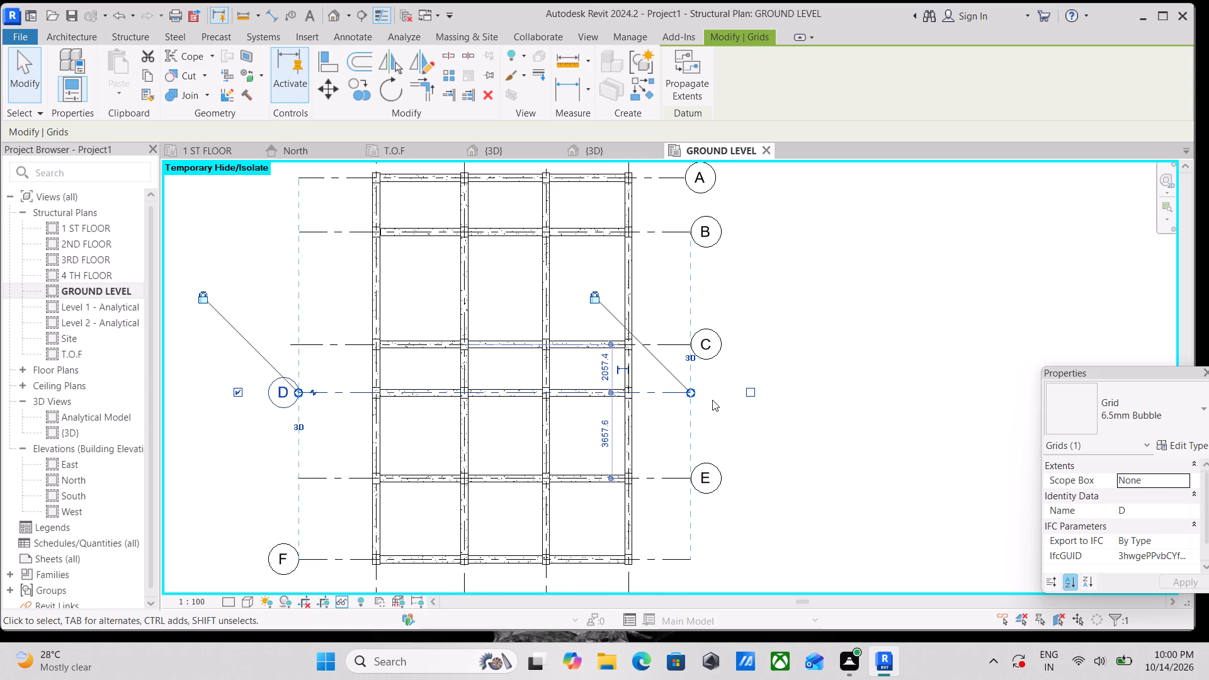
click(747, 393)
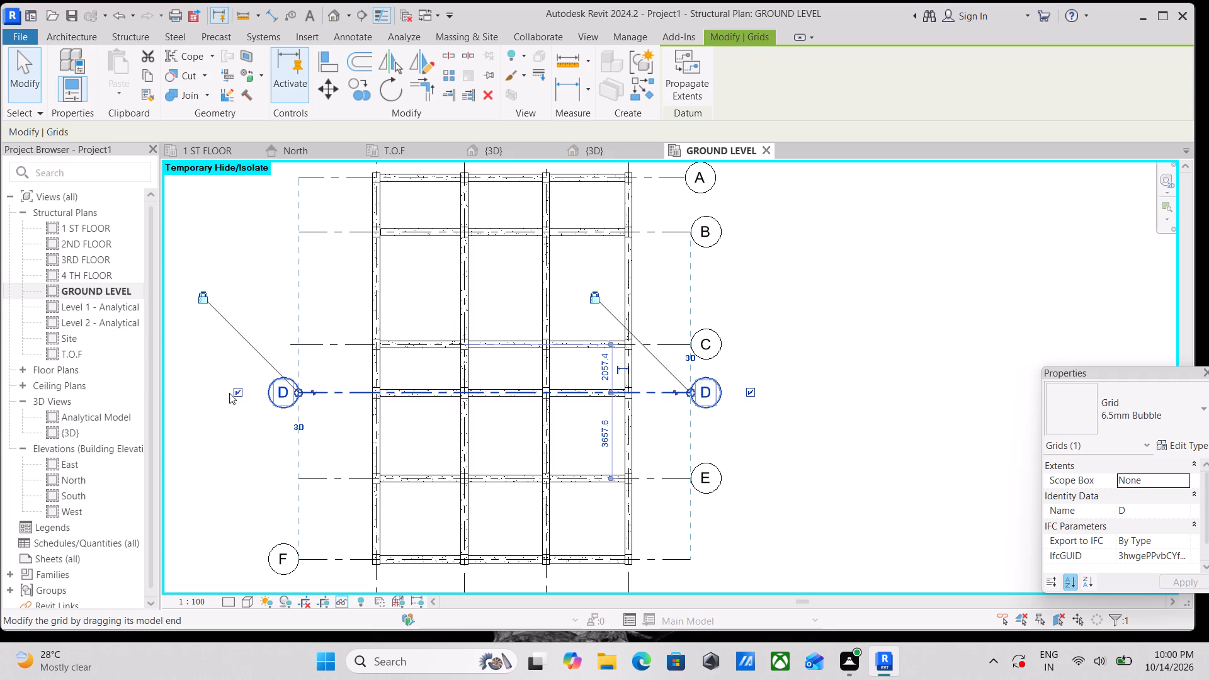
click(237, 391)
Show grid F's bubble at the end aligned with bubbles A to E, hide its opposite bubble, and deselect the grid.
scroll(684, 472, down, 3)
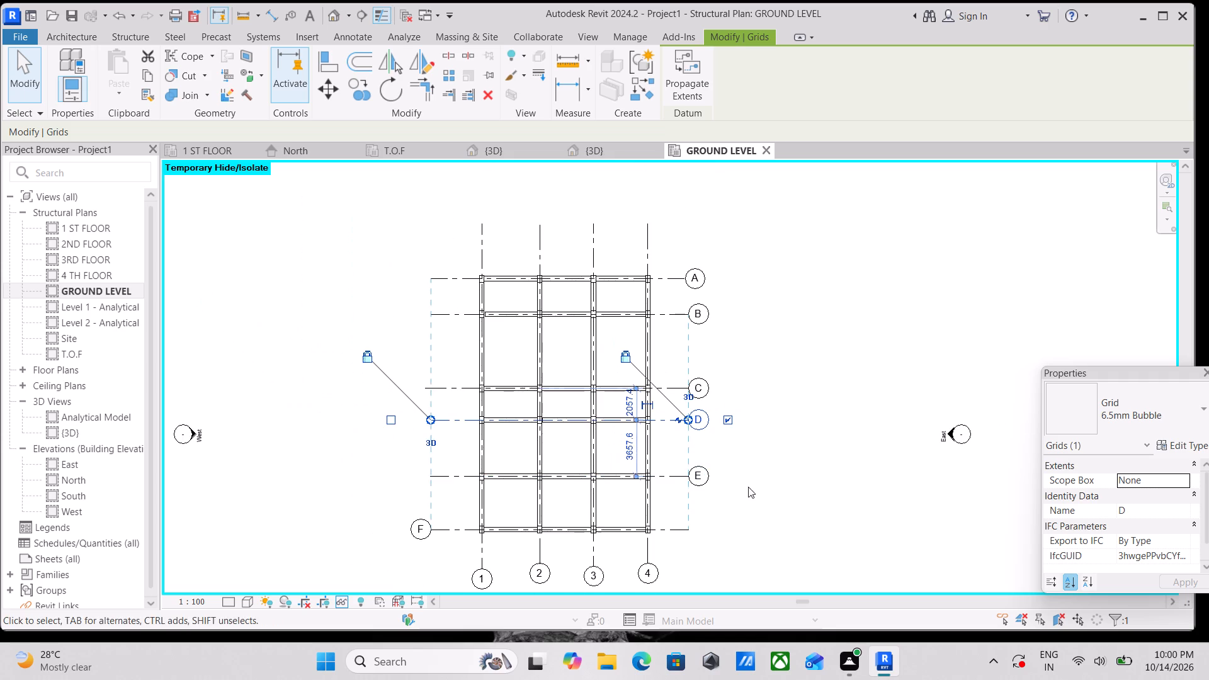
middle_drag(745, 484, 735, 405)
click(668, 450)
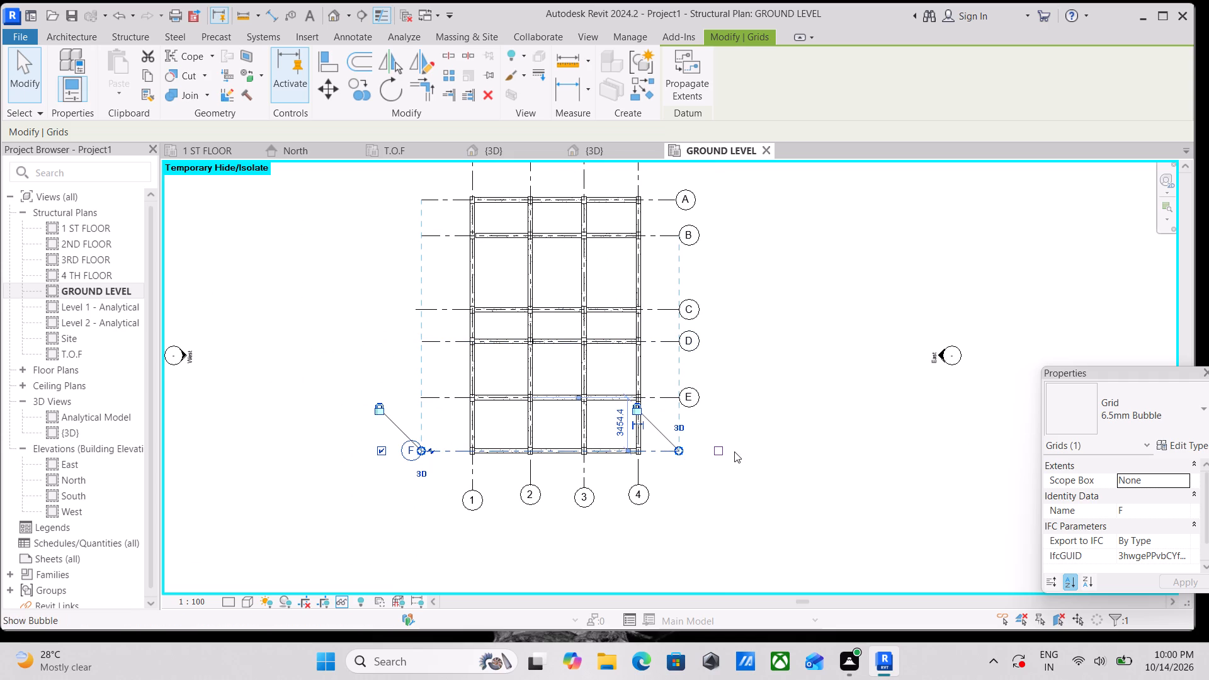
click(725, 450)
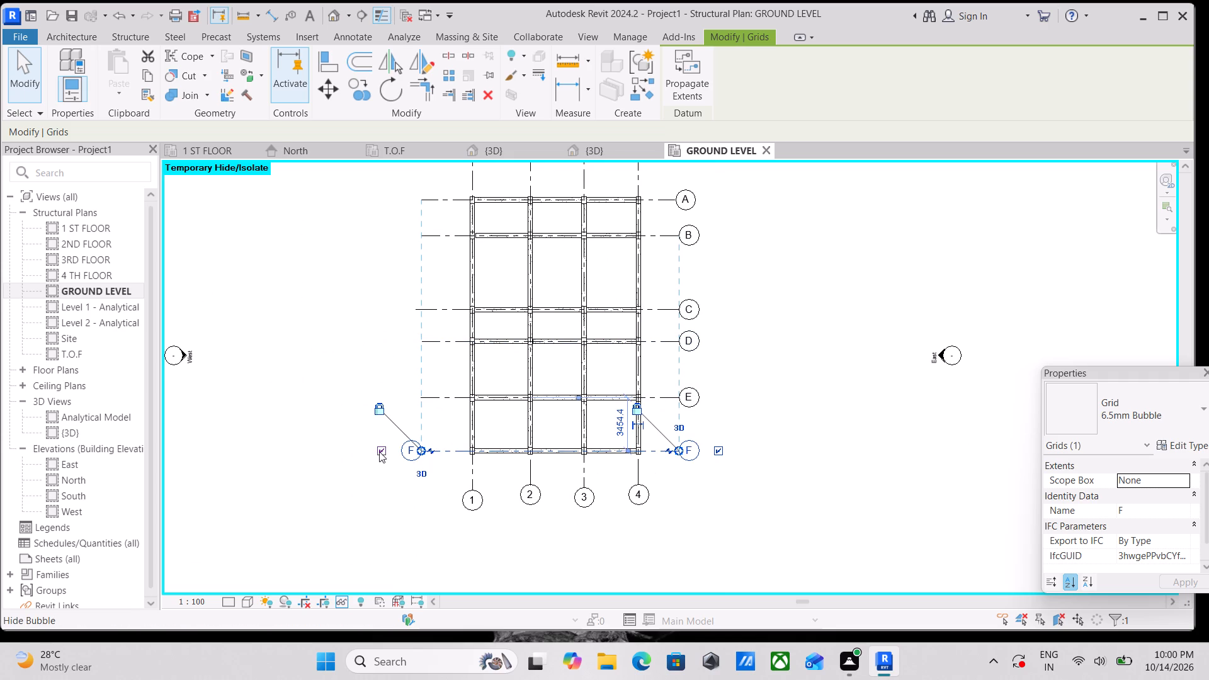
click(379, 451)
scroll(414, 371, down, 2)
middle_drag(399, 337, 424, 443)
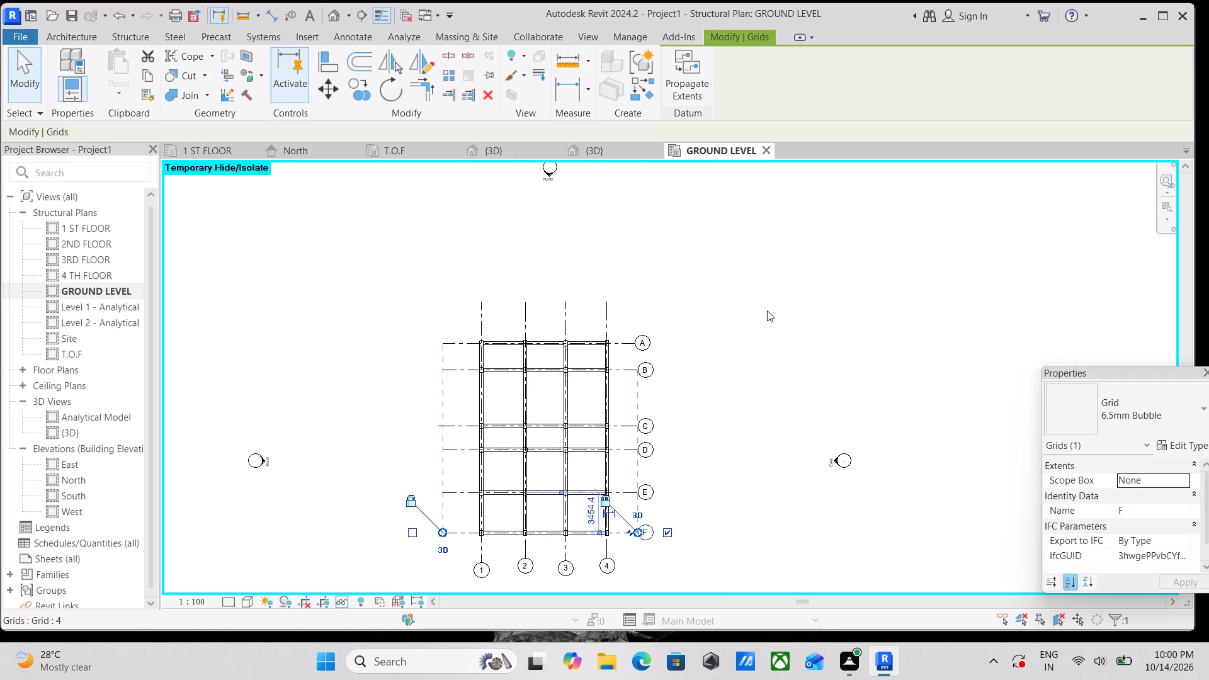
scroll(768, 310, down, 1)
middle_drag(768, 311, 796, 307)
key(Escape)
Switch to the 3D view and examine the ground-level beams, columns and footings from several sides.
scroll(703, 370, up, 1)
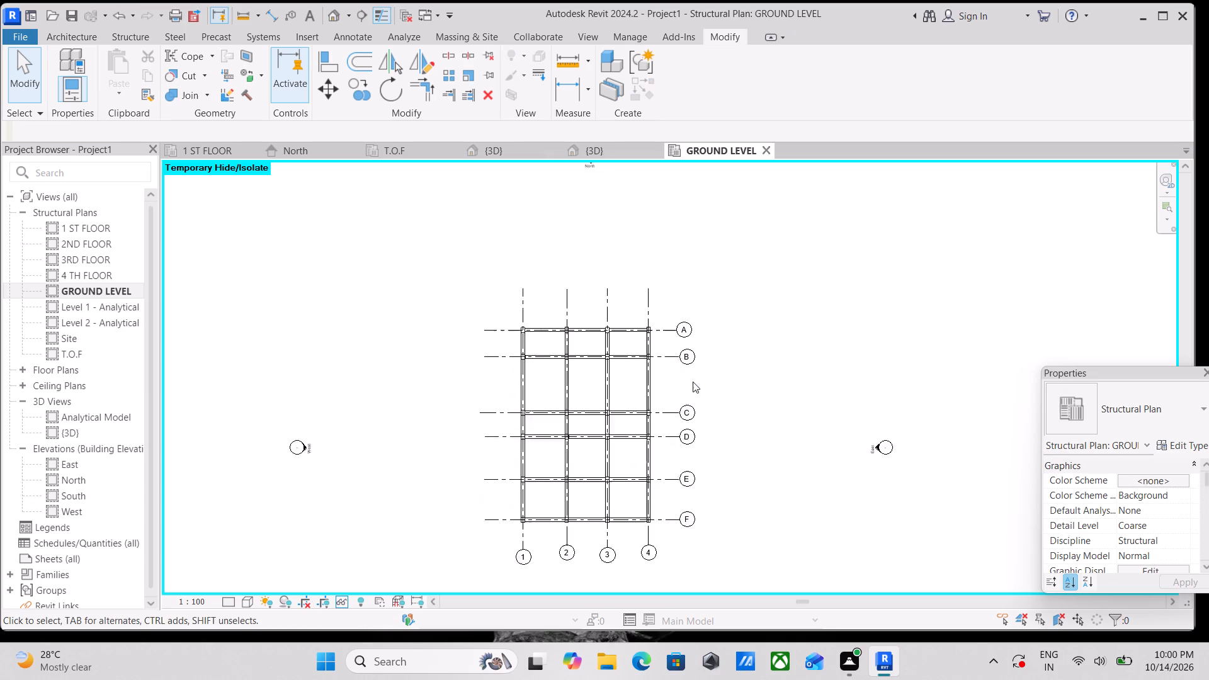
scroll(693, 382, up, 1)
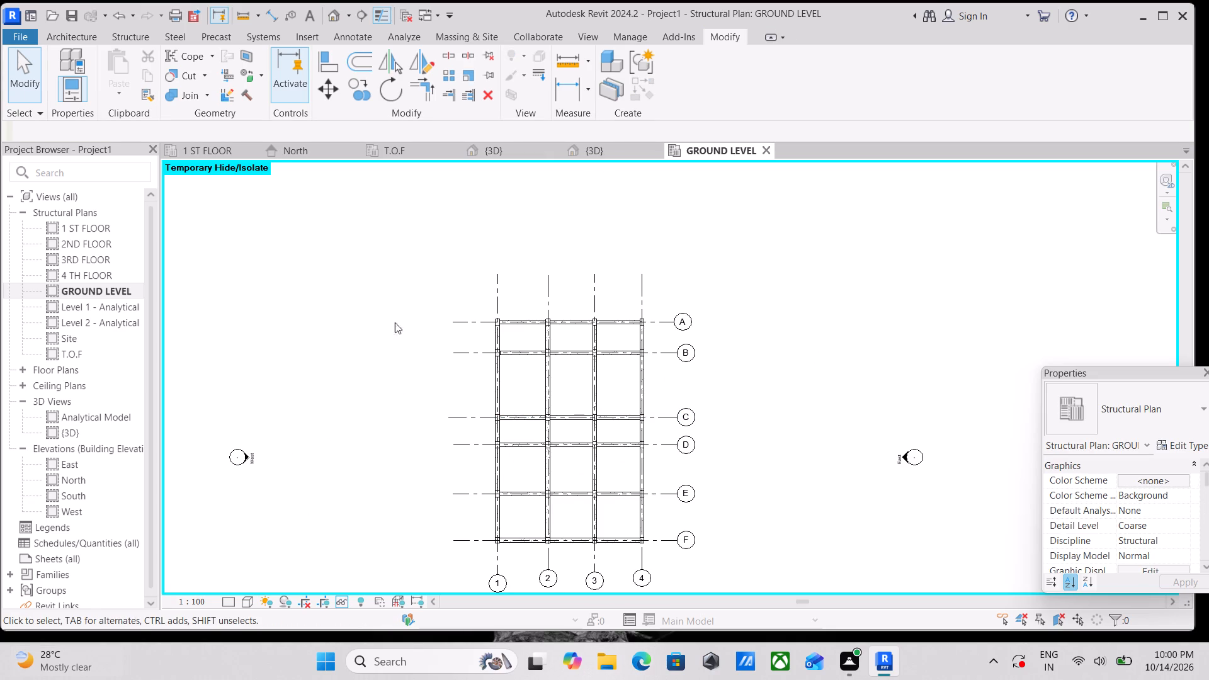
click(496, 148)
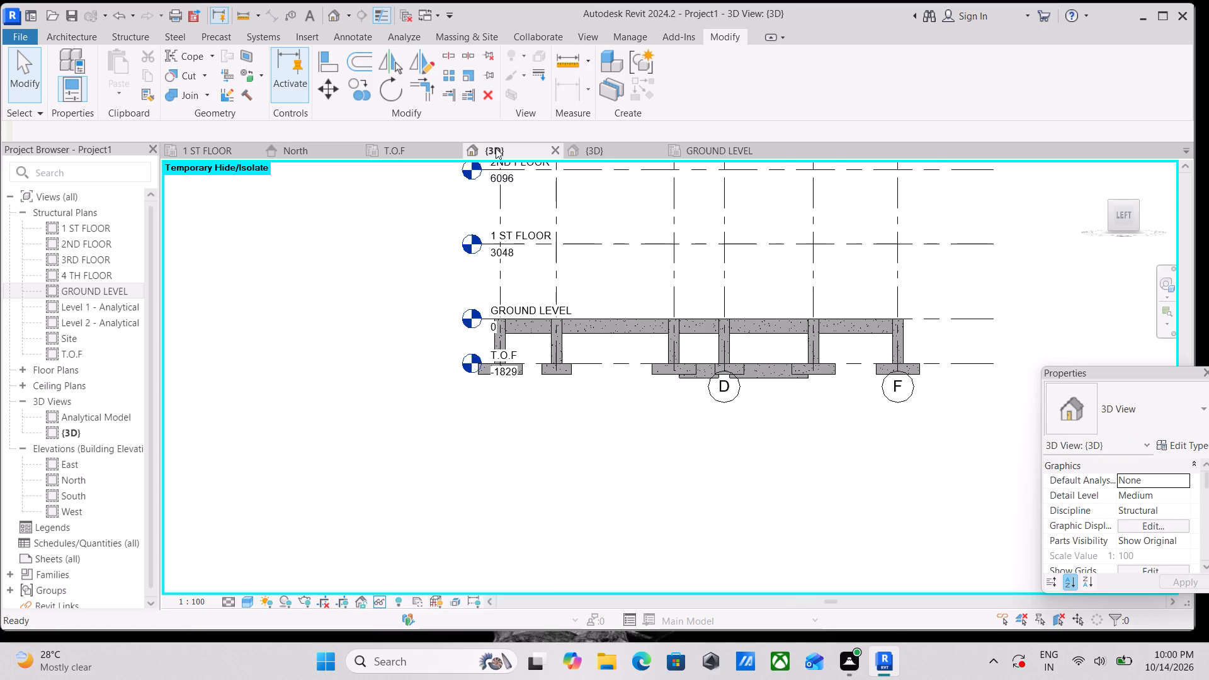
shift+middle_drag(681, 341, 683, 383)
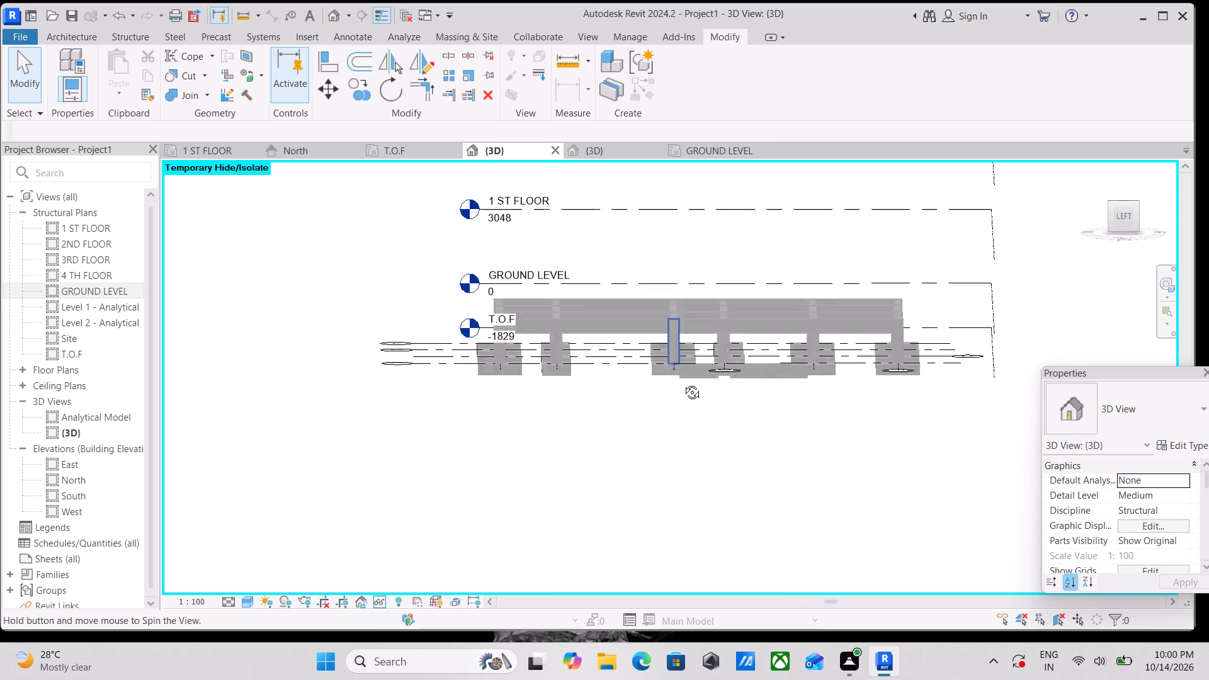
shift+middle_drag(683, 383, 498, 438)
shift+middle_drag(626, 428, 897, 404)
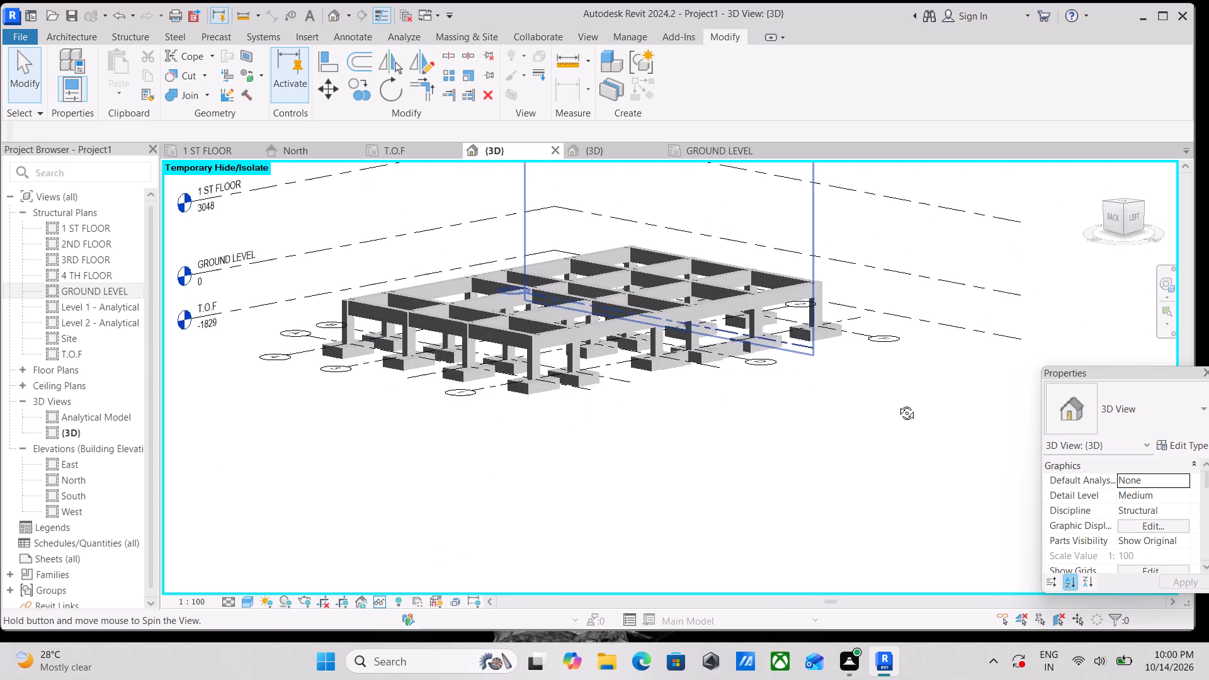
shift+middle_drag(897, 404, 883, 453)
shift+middle_drag(690, 396, 849, 439)
middle_drag(695, 424, 726, 399)
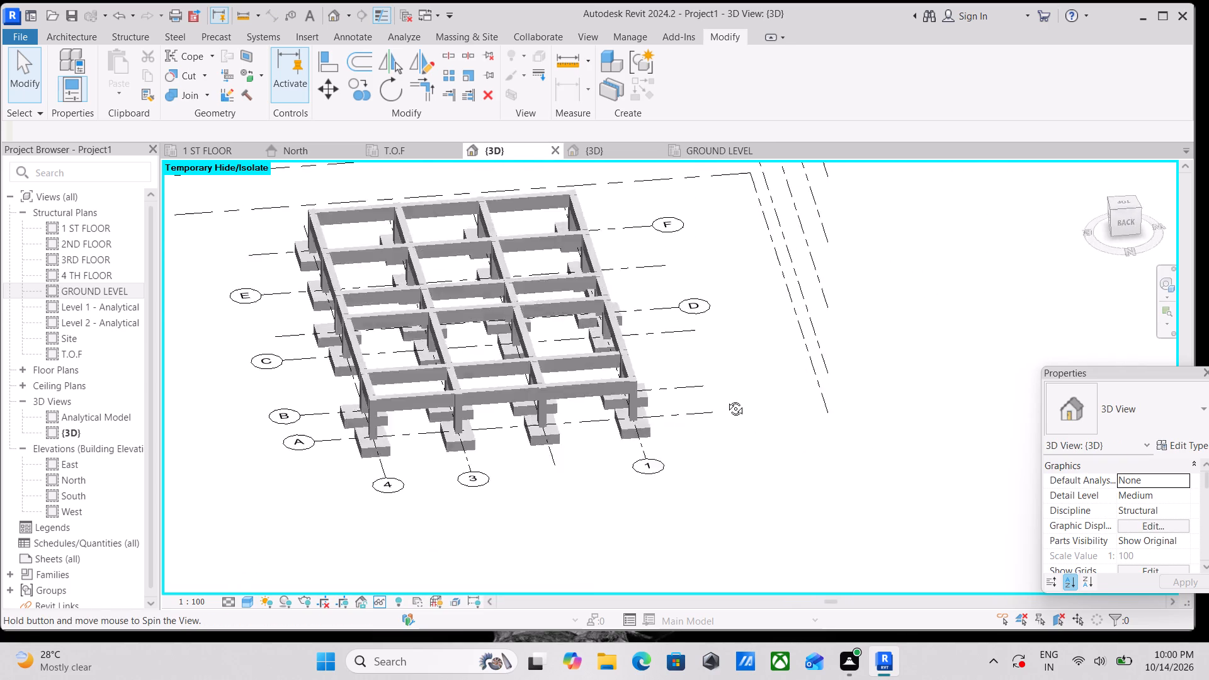
middle_drag(726, 399, 851, 447)
middle_drag(668, 462, 752, 336)
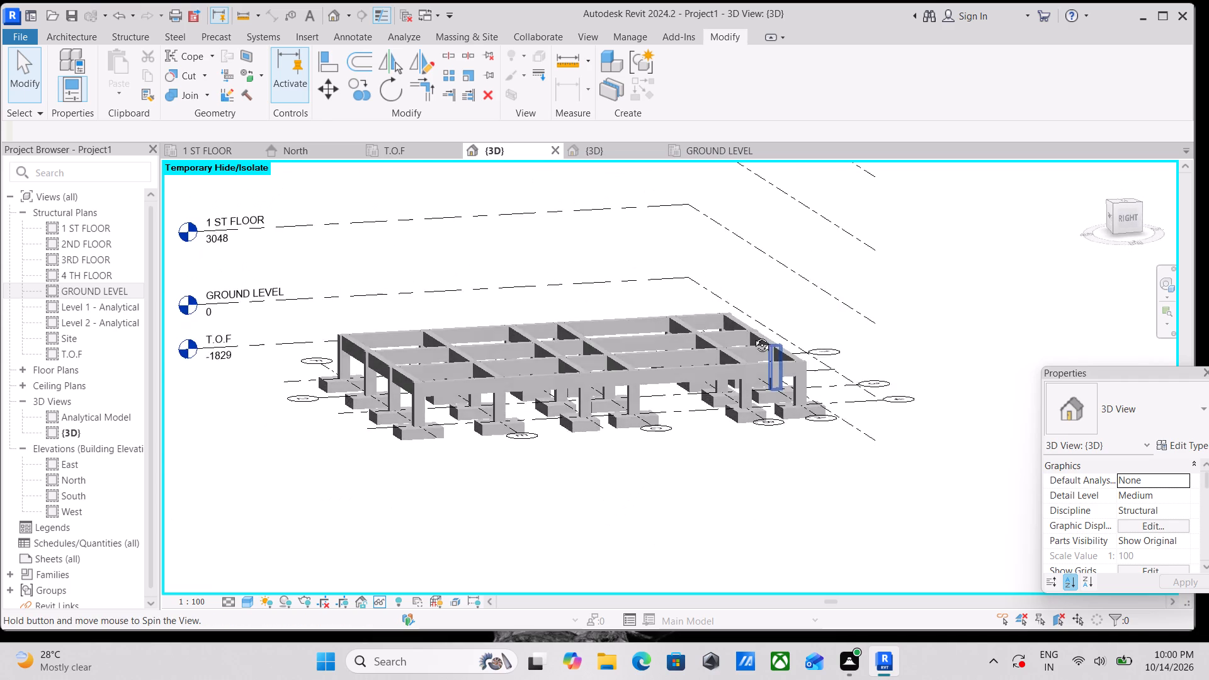
middle_drag(752, 336, 708, 471)
scroll(555, 522, up, 2)
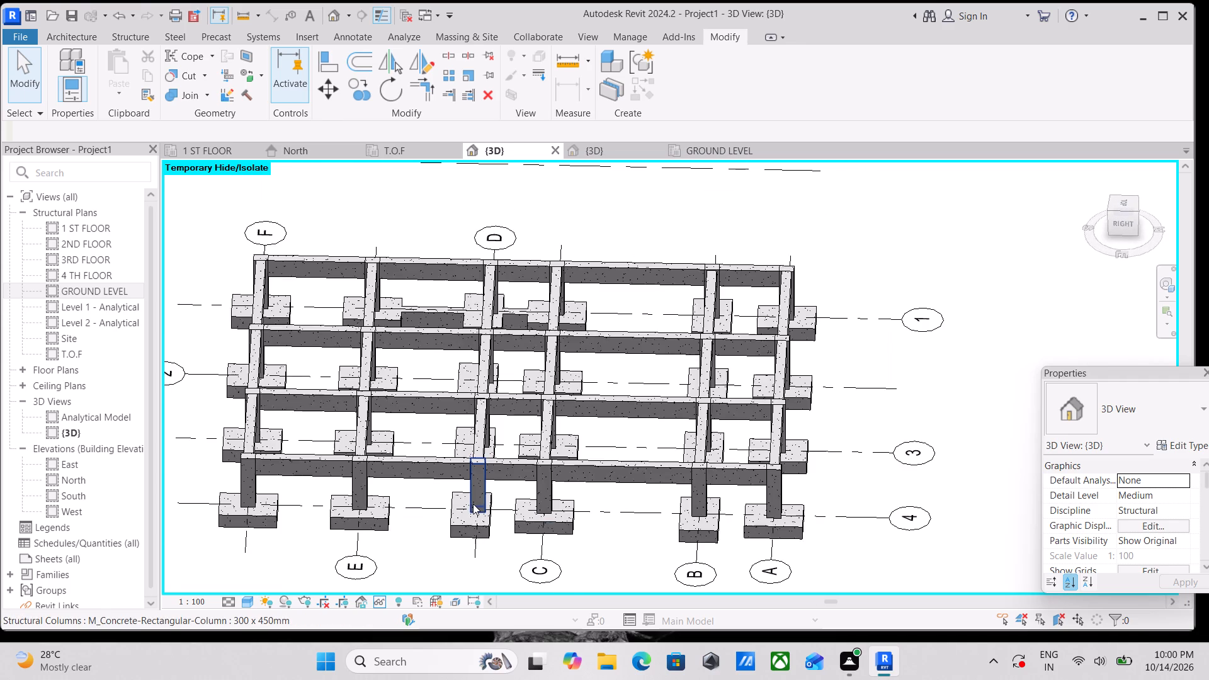
scroll(473, 490, up, 1)
shift+middle_drag(470, 487, 610, 470)
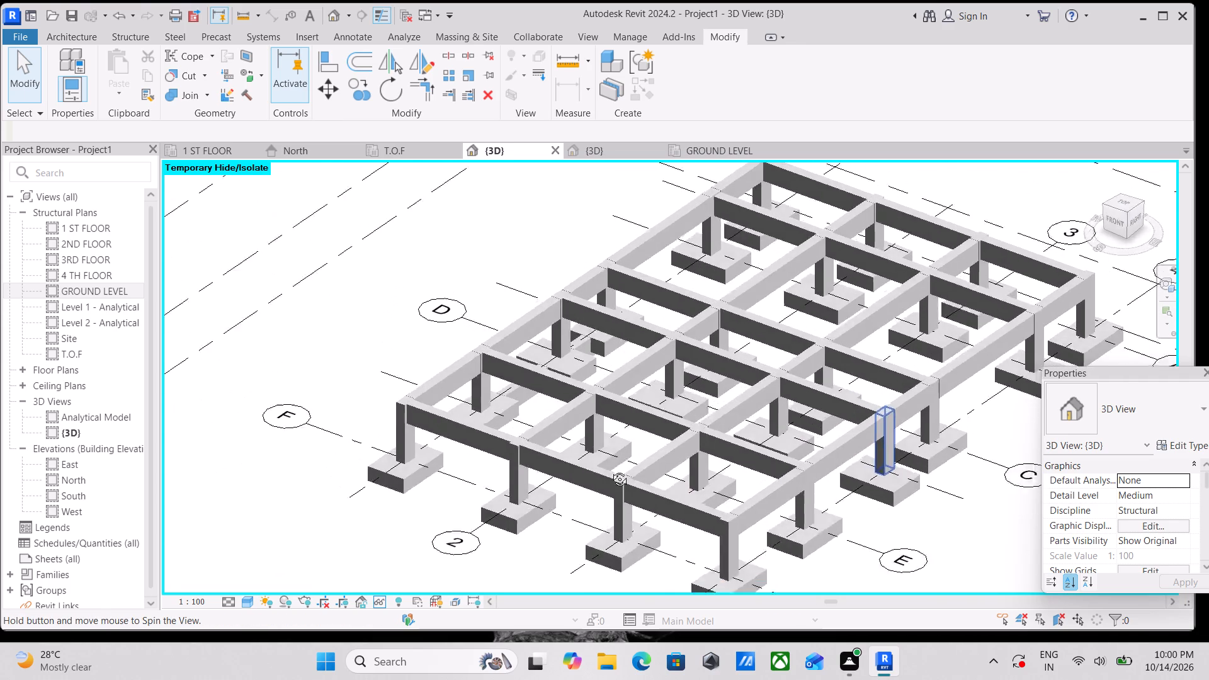
shift+middle_drag(610, 470, 595, 501)
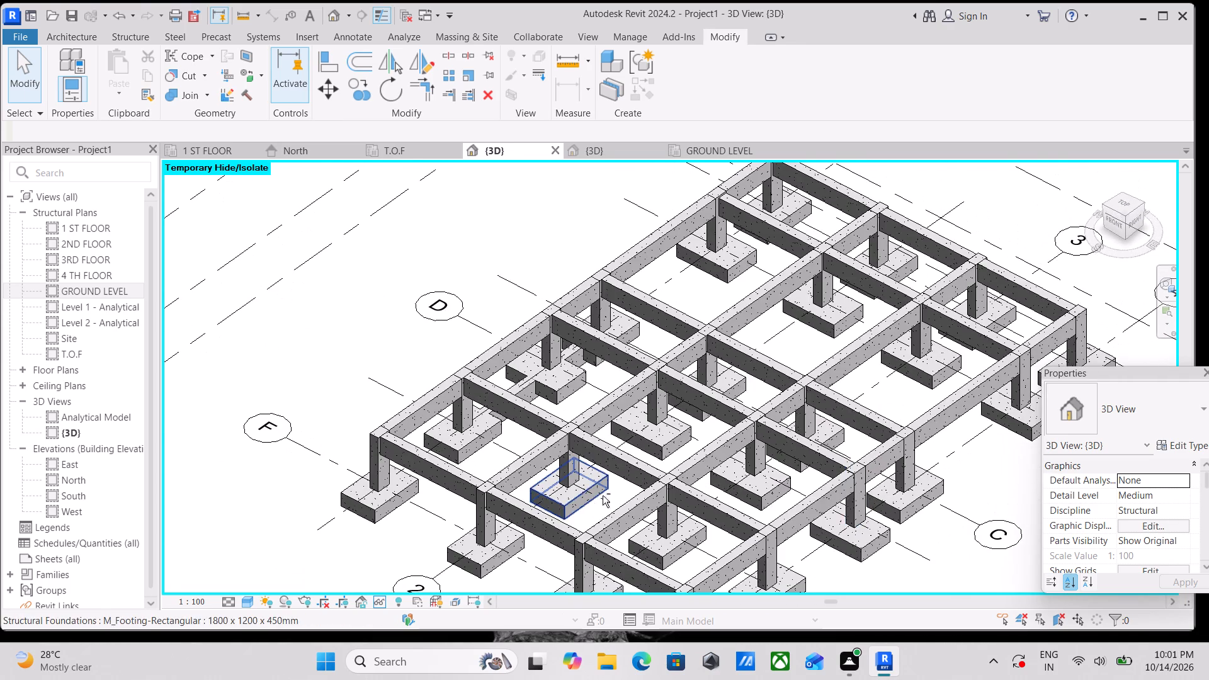
shift+middle_drag(603, 496, 797, 329)
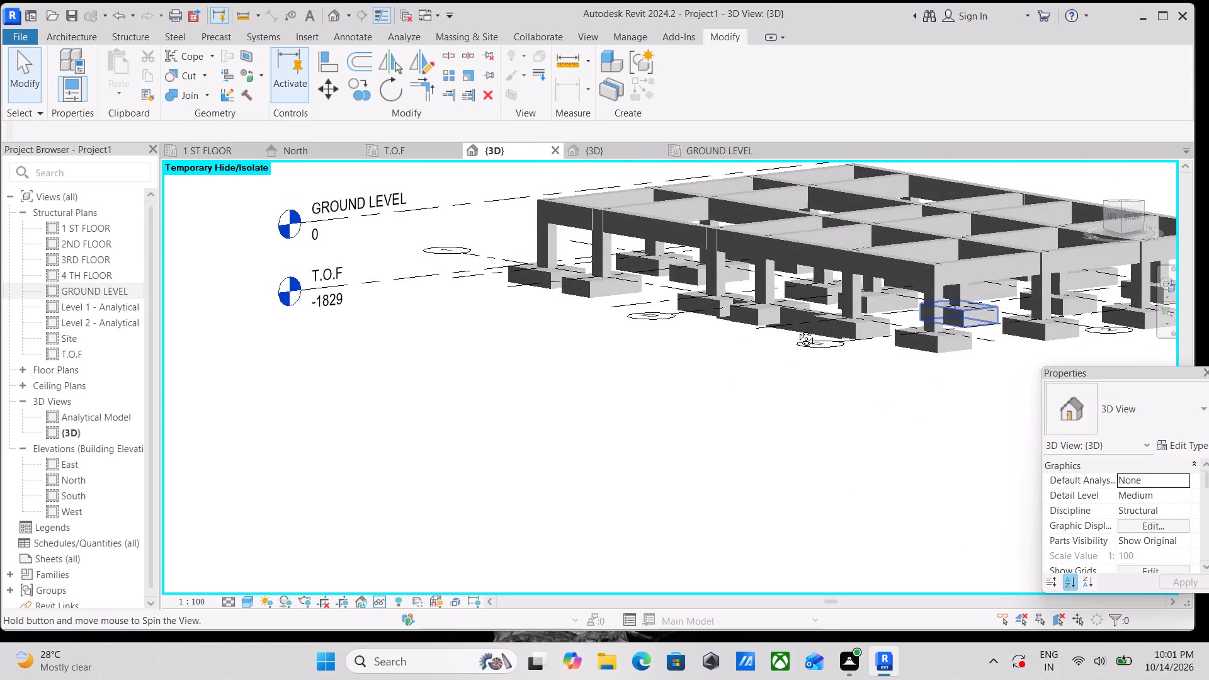
shift+middle_drag(797, 329, 518, 448)
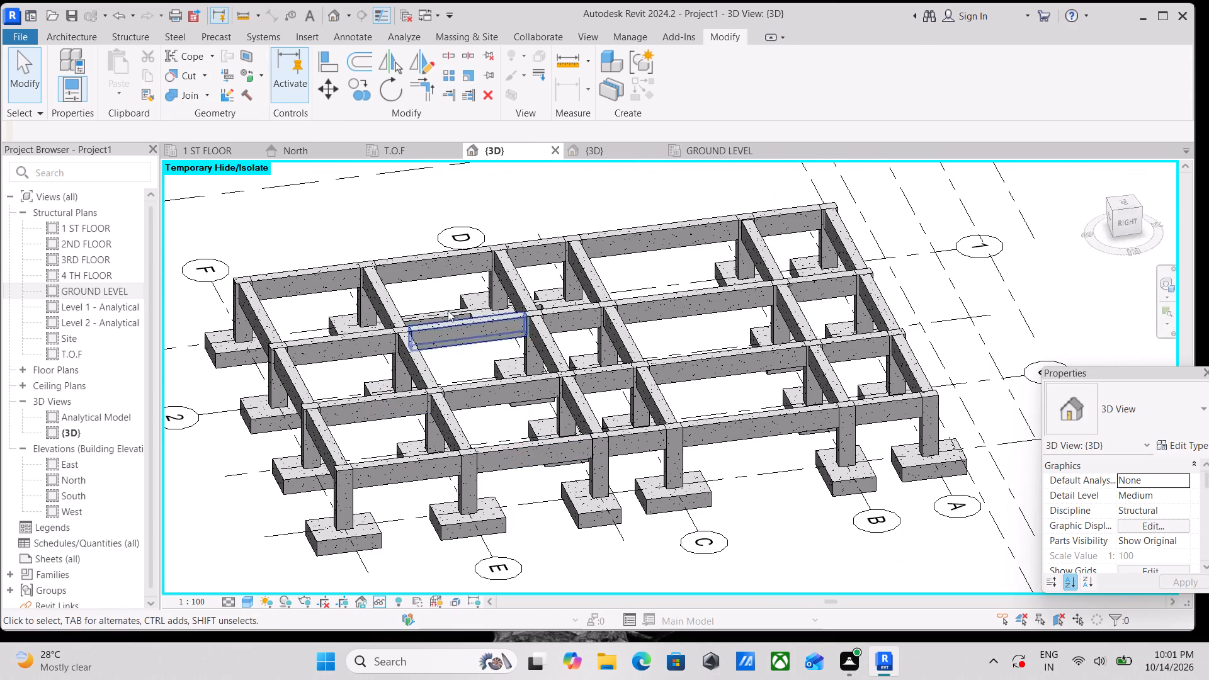
Examine the ground-level beam-to-column joints in the 3D view from a front-right corner angle.
click(1115, 213)
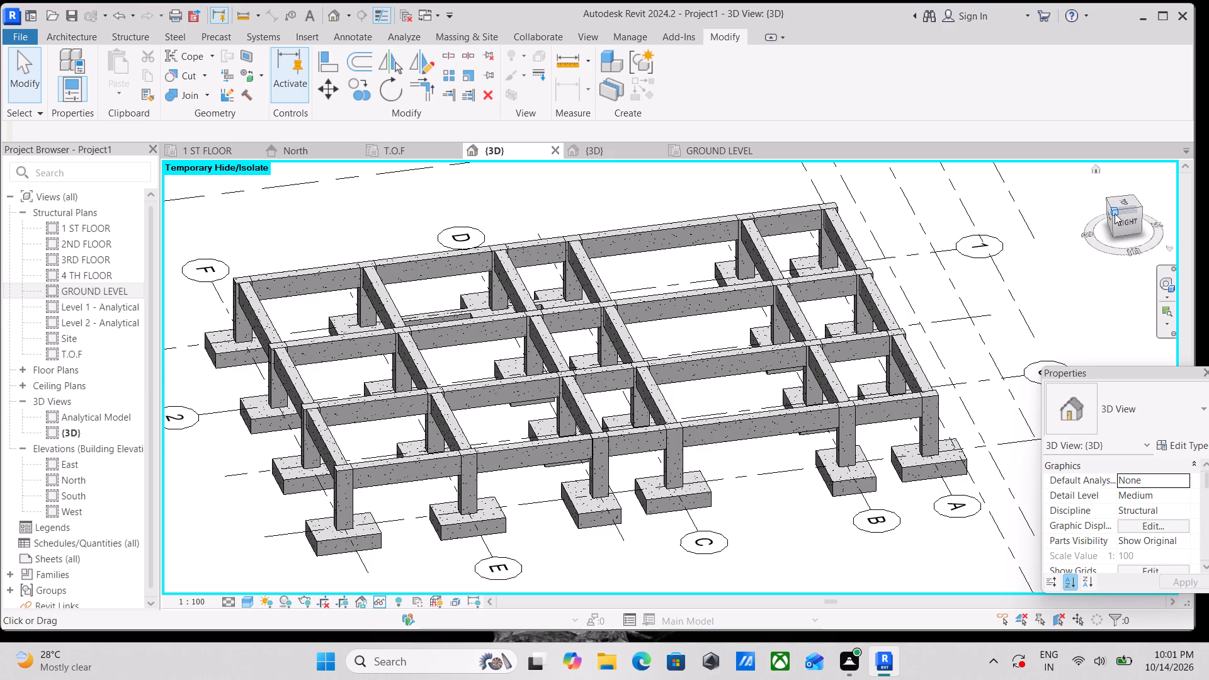
scroll(820, 347, up, 5)
scroll(681, 509, up, 4)
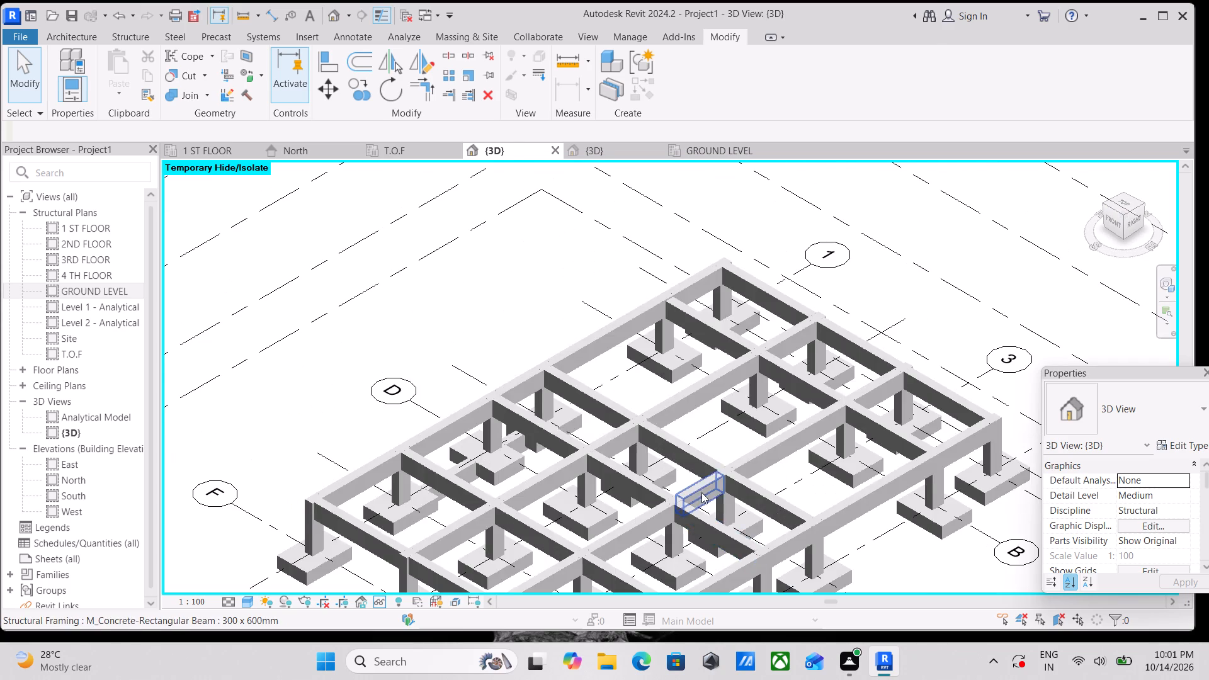
middle_drag(700, 479, 718, 298)
scroll(496, 439, up, 13)
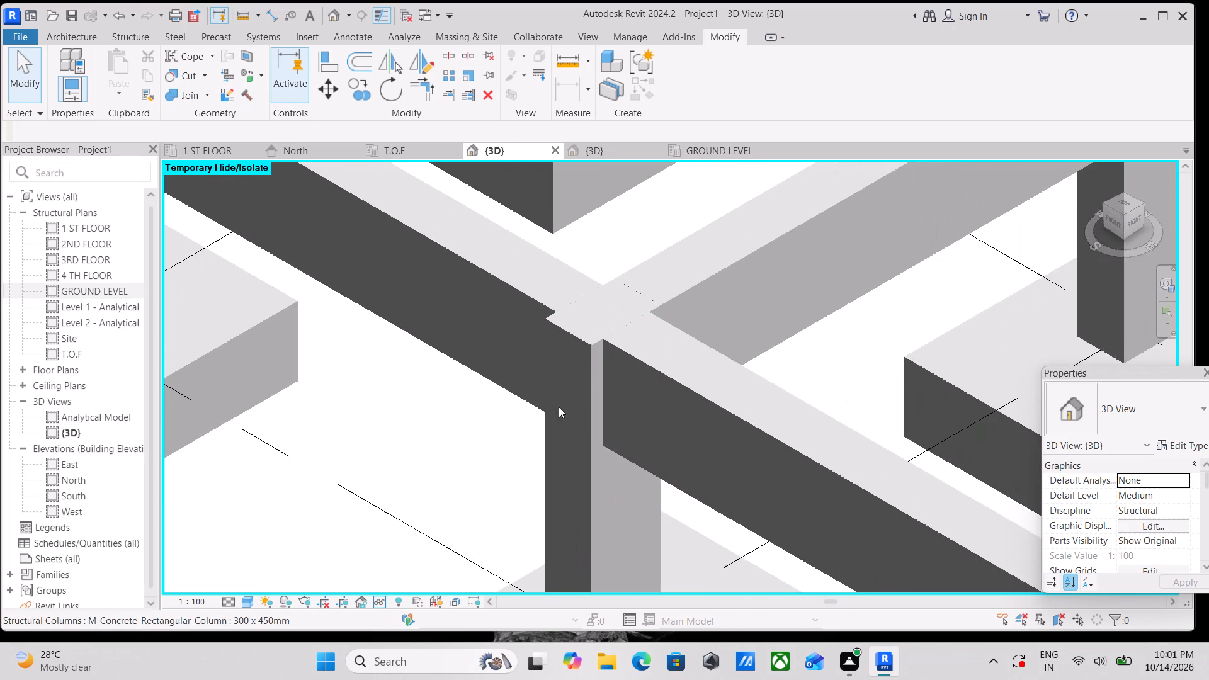
scroll(607, 363, down, 12)
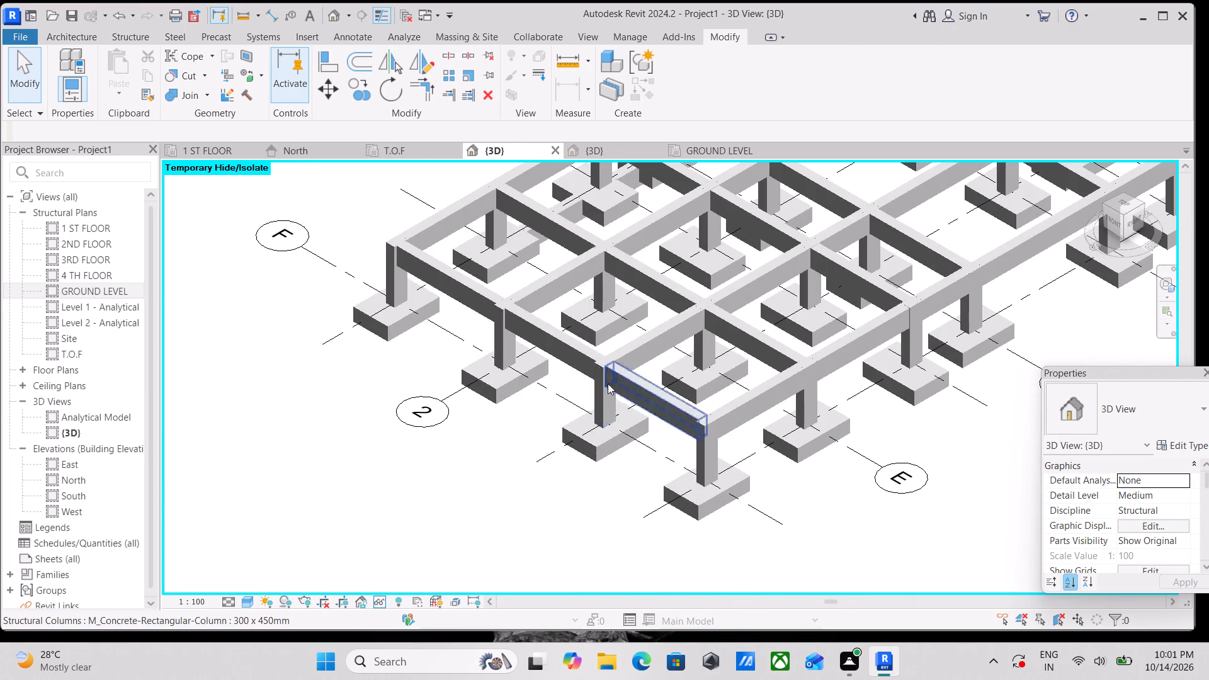
scroll(701, 437, up, 3)
scroll(700, 428, down, 6)
middle_drag(700, 431, 661, 495)
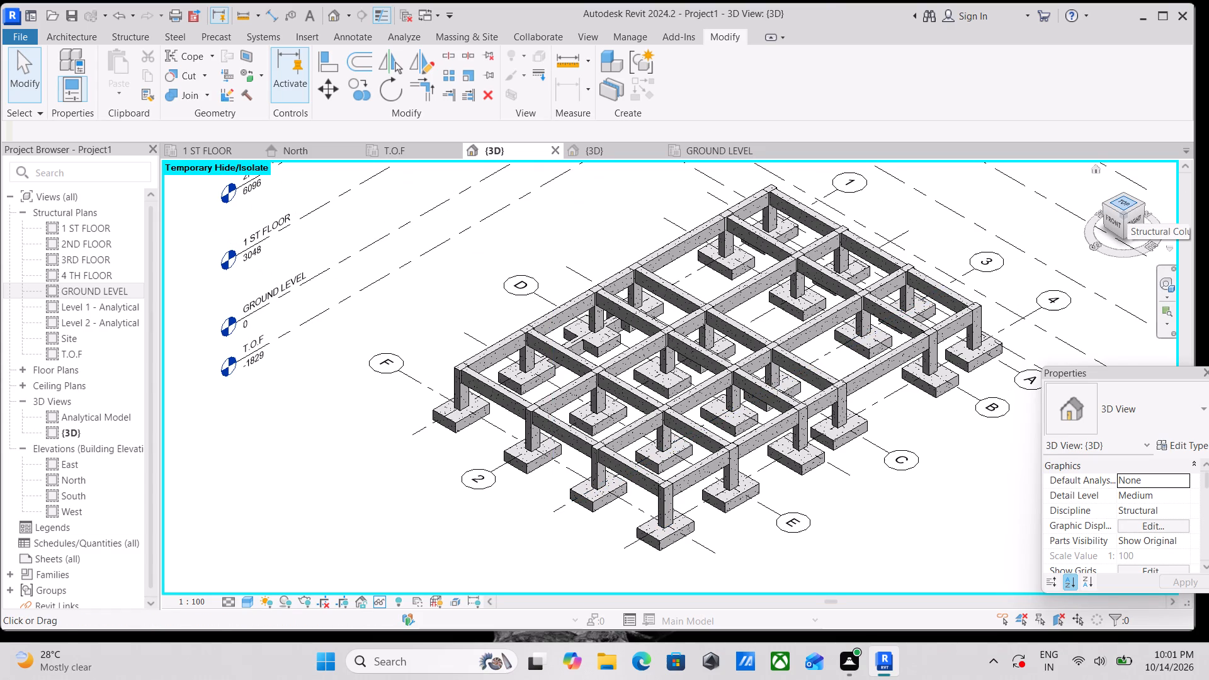
In the GROUND LEVEL plan, align the outer faces of the three grid A beams with the columns' outer face.
click(714, 155)
scroll(565, 293, up, 2)
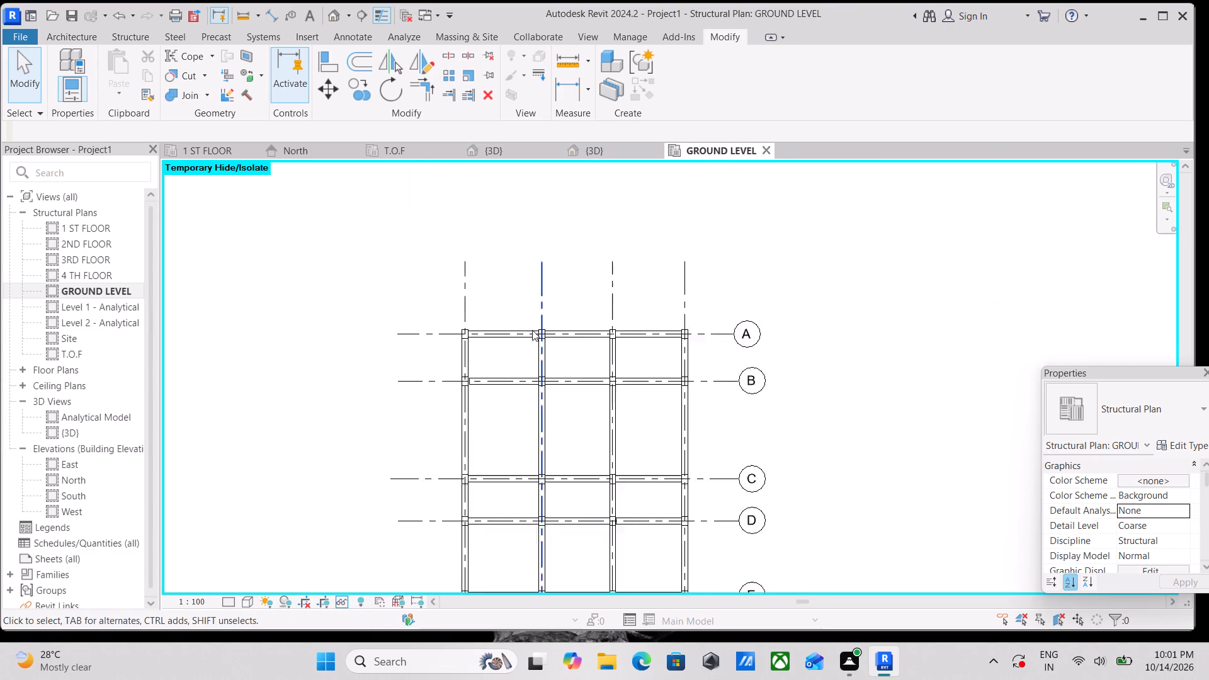
scroll(532, 330, up, 7)
scroll(463, 235, up, 1)
middle_drag(463, 235, 465, 290)
key(a)
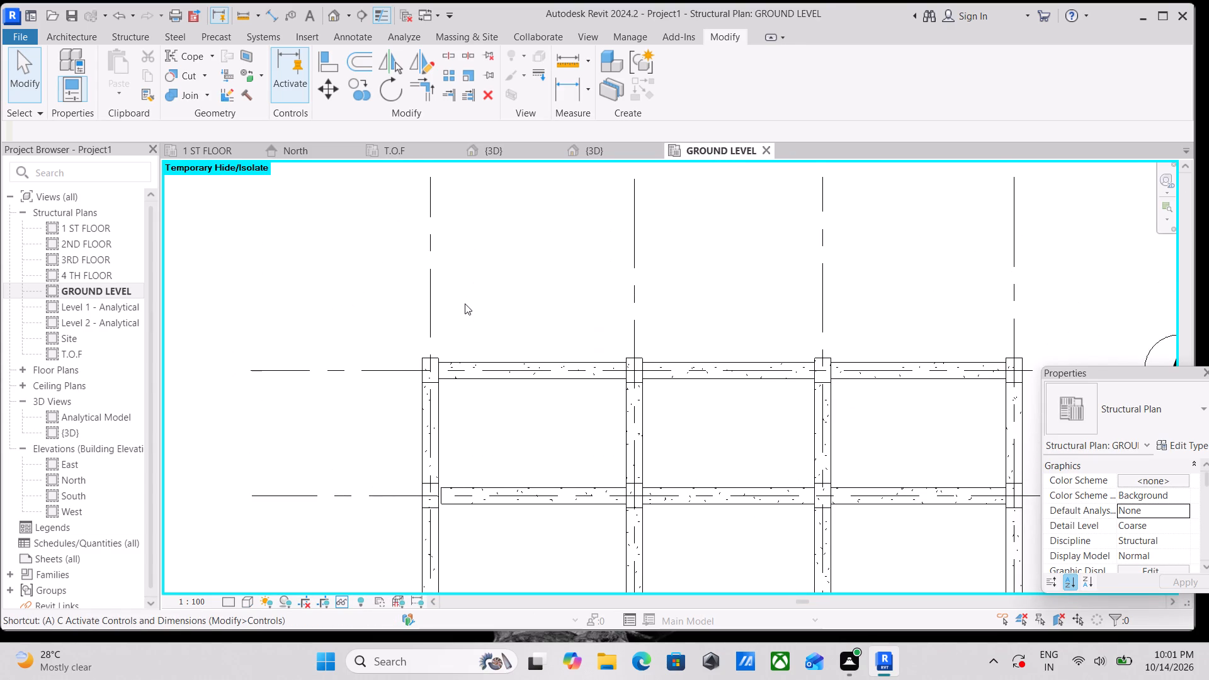
key(l)
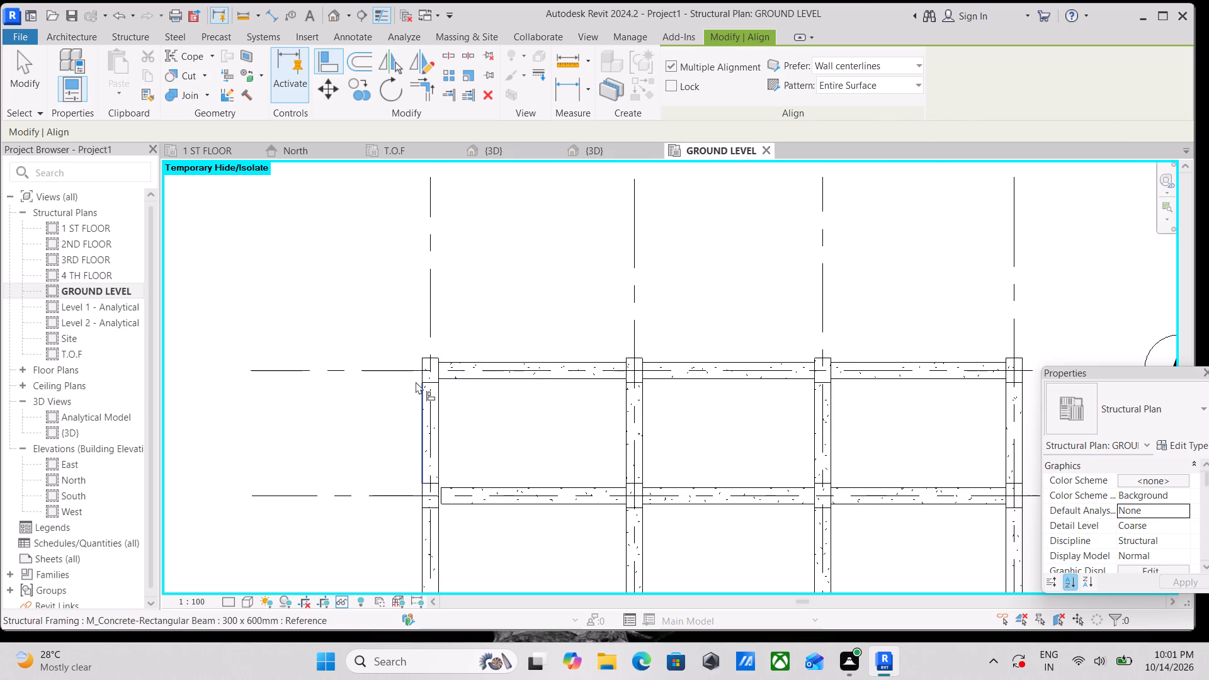
scroll(416, 382, up, 8)
click(443, 329)
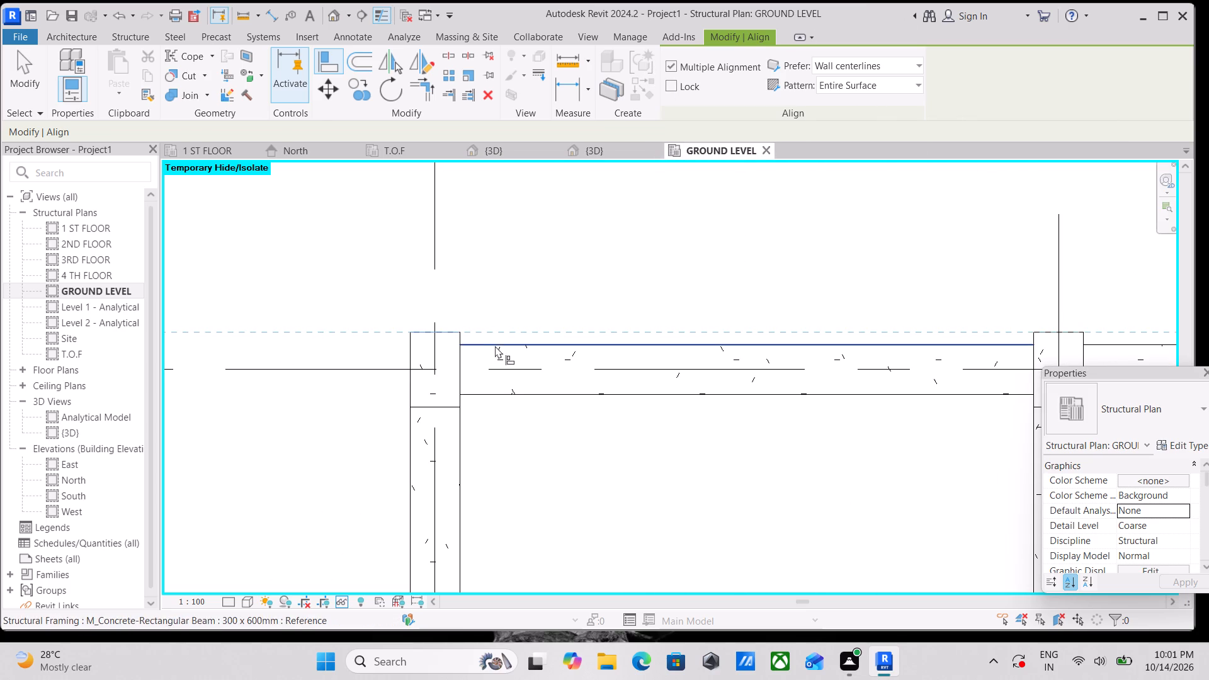
click(495, 346)
scroll(586, 346, down, 2)
middle_drag(586, 346, 373, 337)
click(776, 336)
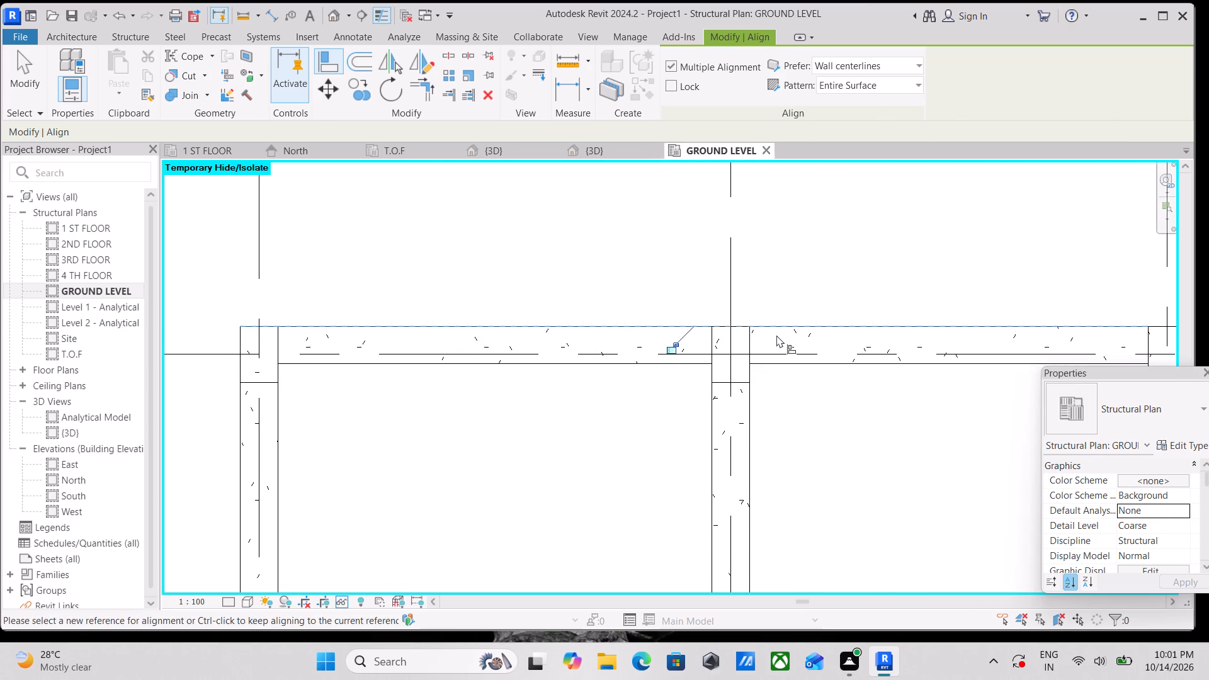
scroll(802, 332, down, 2)
middle_drag(802, 332, 492, 332)
click(801, 332)
scroll(801, 332, down, 3)
middle_drag(801, 332, 484, 309)
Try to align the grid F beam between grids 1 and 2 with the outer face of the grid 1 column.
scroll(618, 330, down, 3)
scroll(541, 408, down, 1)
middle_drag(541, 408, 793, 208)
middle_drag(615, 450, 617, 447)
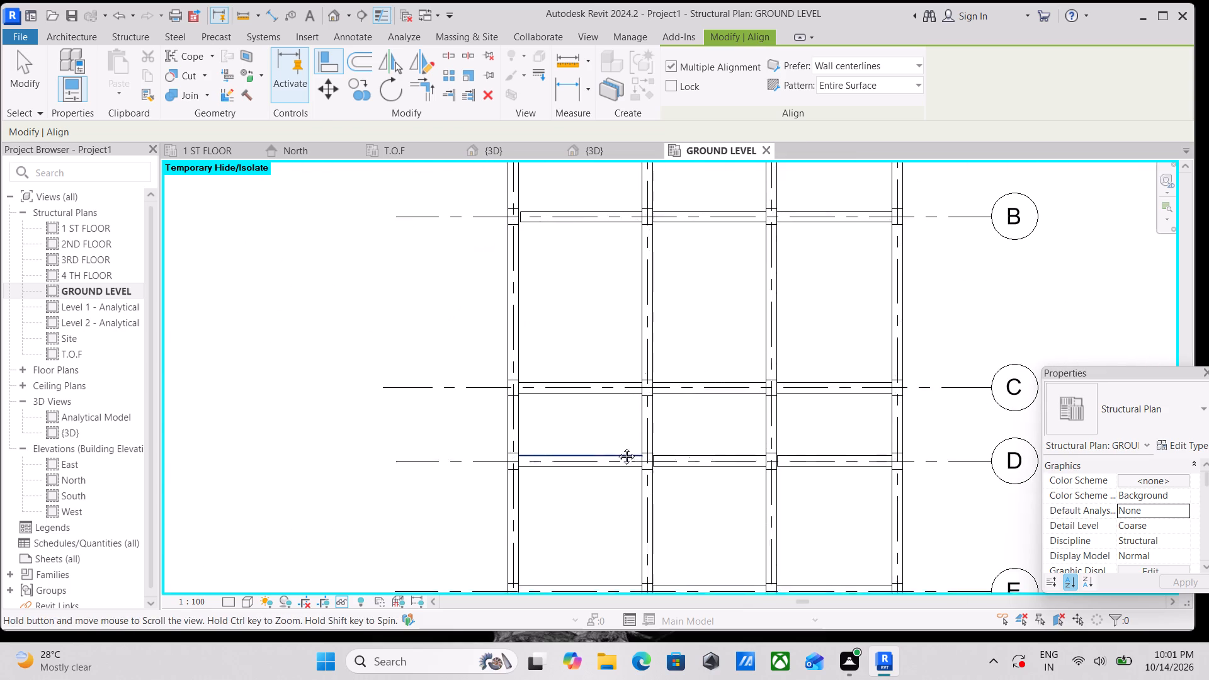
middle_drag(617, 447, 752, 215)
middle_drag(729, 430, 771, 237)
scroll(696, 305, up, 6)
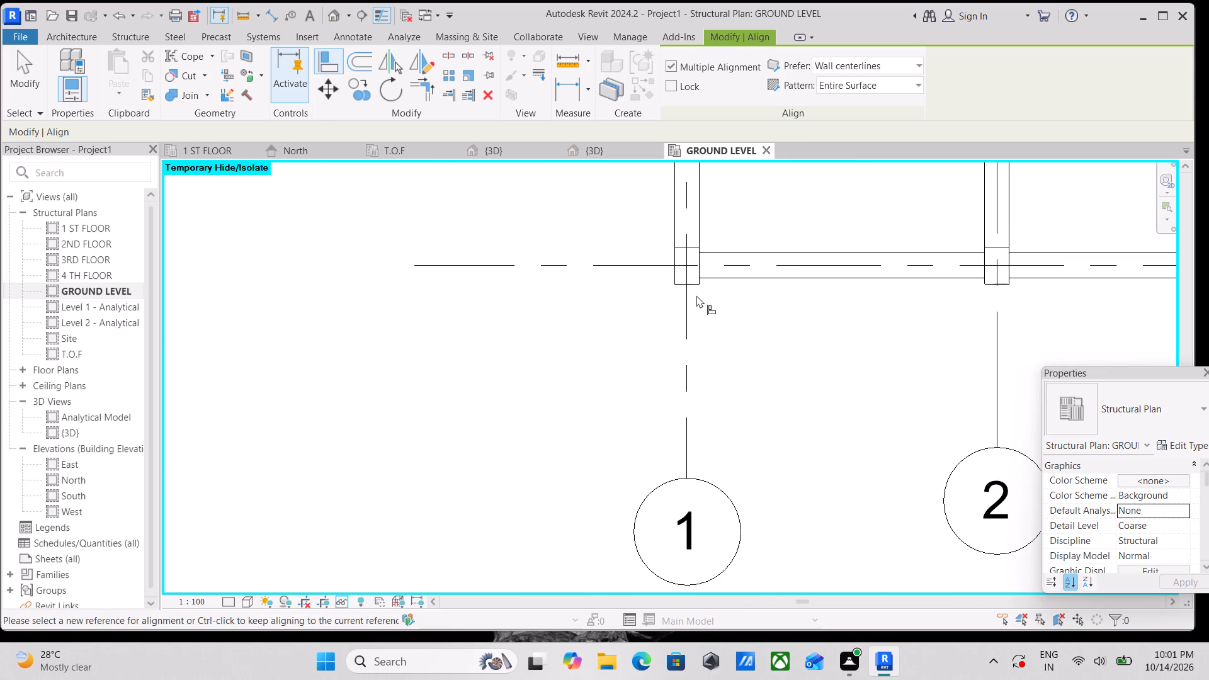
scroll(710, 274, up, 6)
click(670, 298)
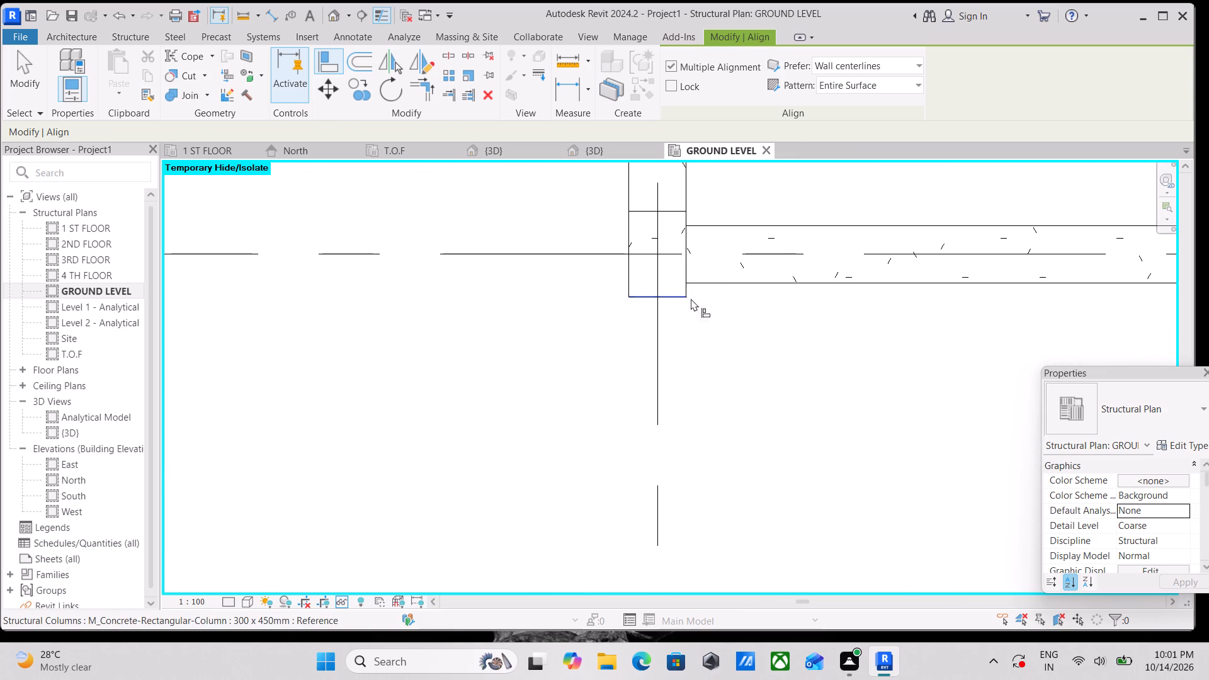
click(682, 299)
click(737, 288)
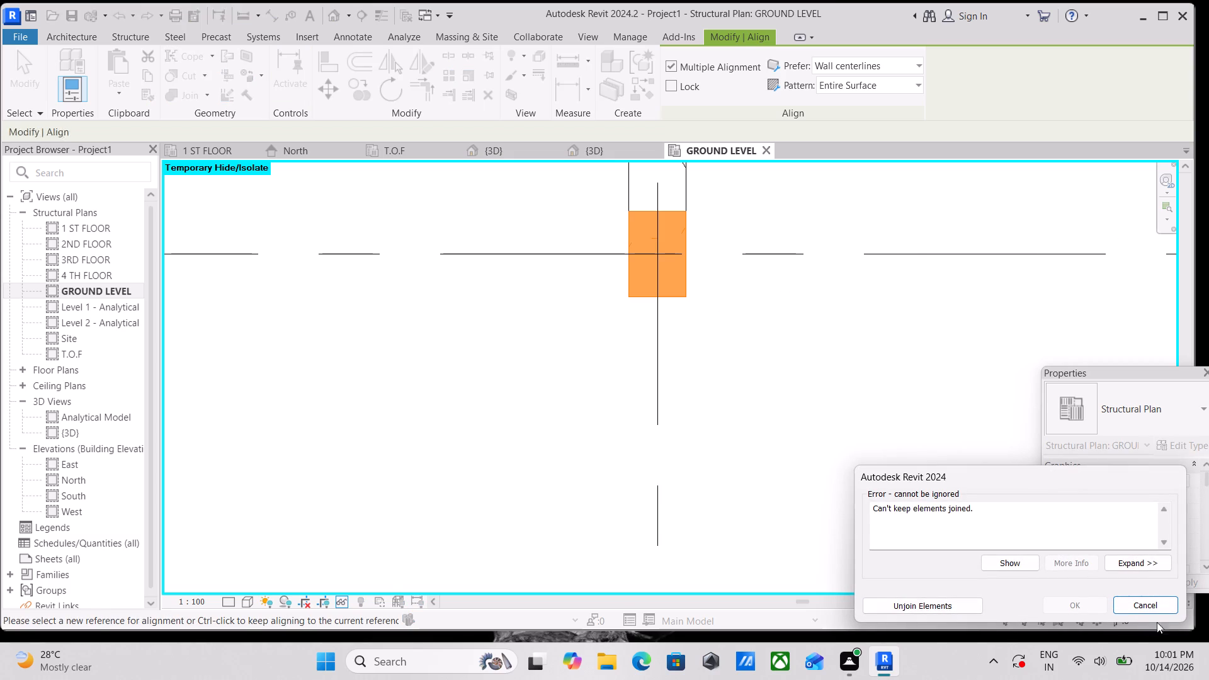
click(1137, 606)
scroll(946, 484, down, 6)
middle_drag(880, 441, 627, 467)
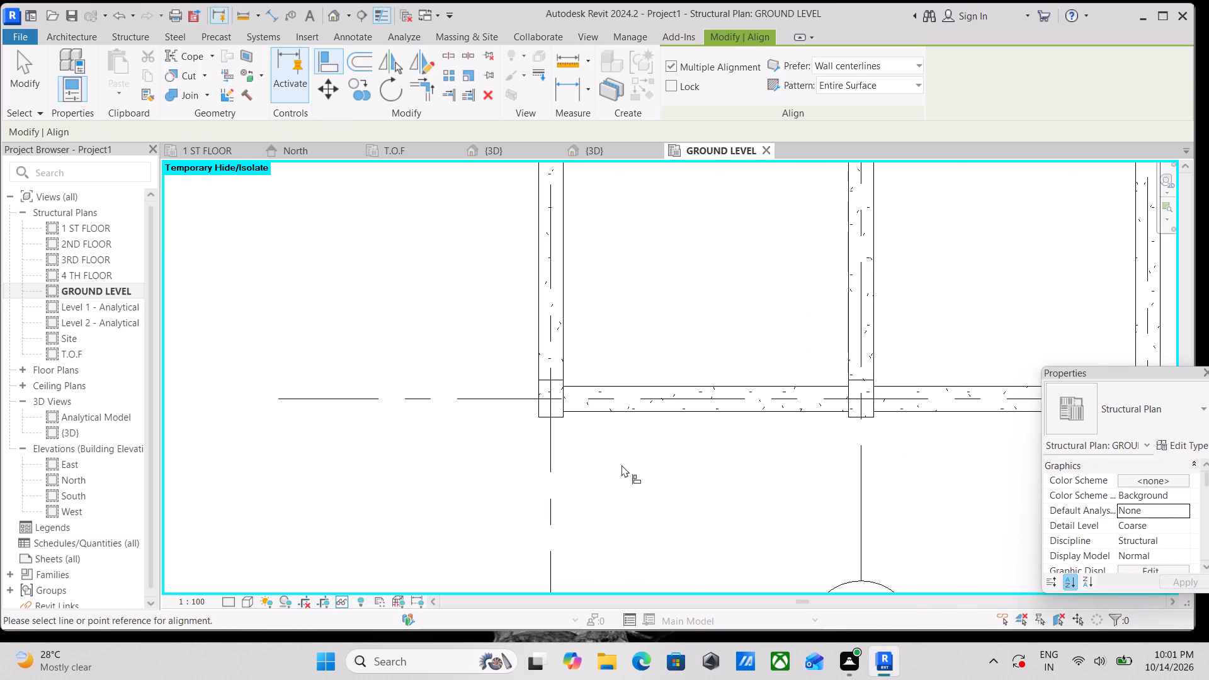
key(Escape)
Align the outer faces of the three grid F beams between grids 1 and 4 with the columns' outer face.
scroll(636, 453, up, 2)
key(a)
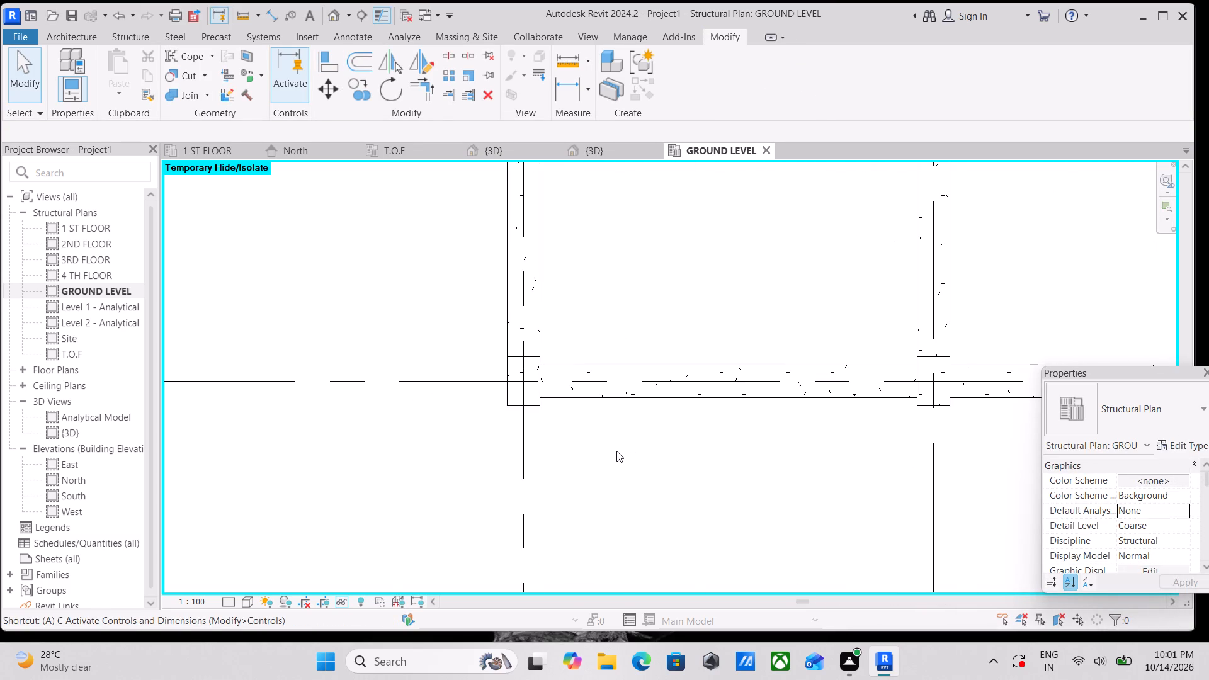
key(l)
scroll(530, 422, up, 4)
click(538, 395)
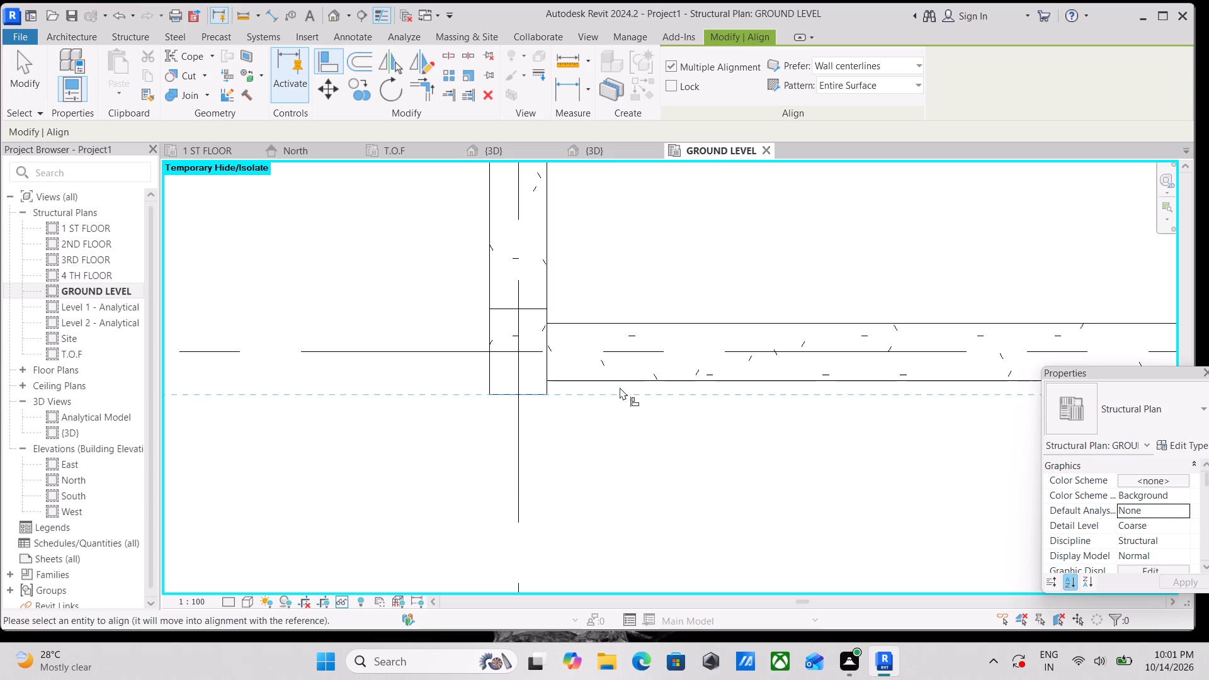
click(620, 387)
scroll(708, 423, down, 2)
middle_drag(708, 423, 338, 412)
middle_drag(717, 441, 468, 434)
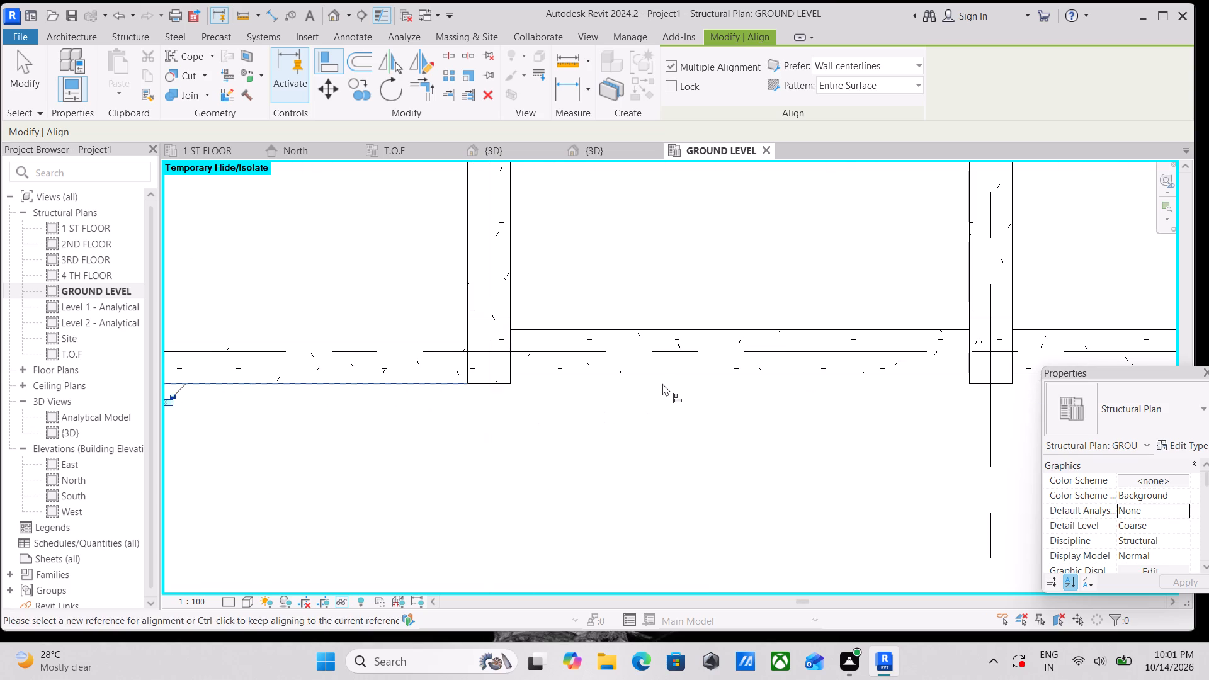
click(662, 376)
middle_drag(750, 422, 438, 413)
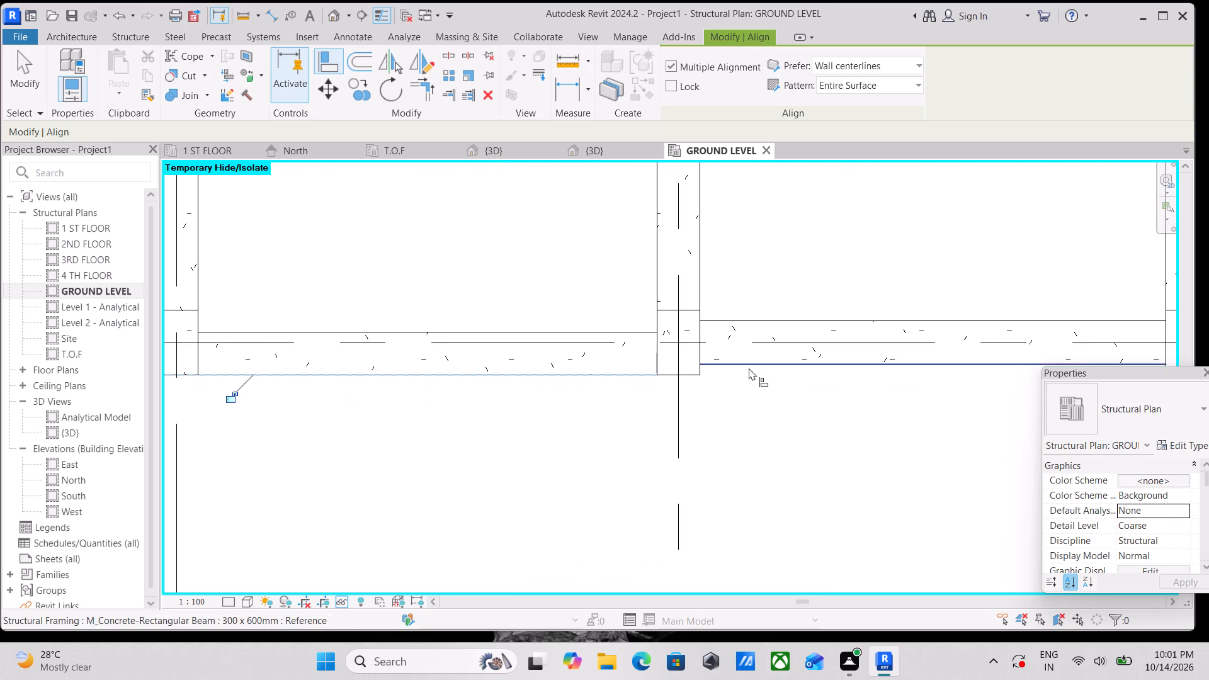
click(749, 368)
middle_drag(797, 410, 199, 368)
scroll(595, 358, down, 7)
middle_drag(530, 375, 642, 396)
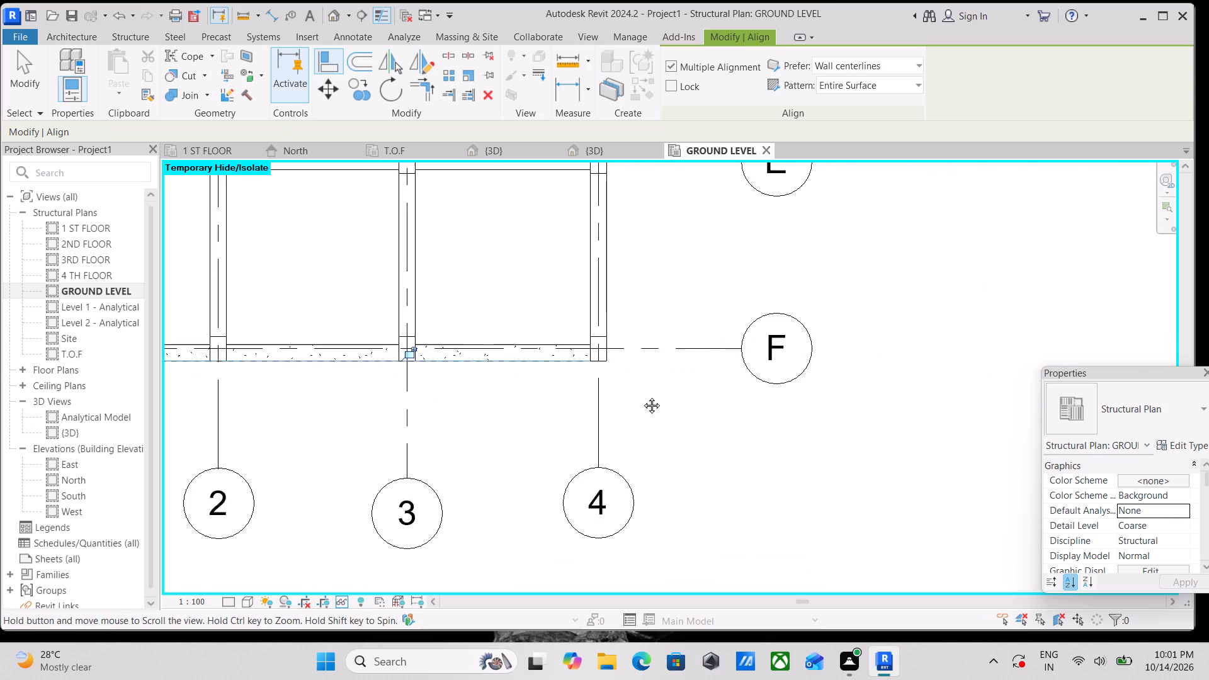
middle_drag(642, 396, 785, 412)
scroll(627, 344, down, 2)
middle_drag(629, 341, 649, 476)
scroll(649, 476, down, 1)
scroll(720, 412, down, 1)
middle_drag(720, 421, 720, 487)
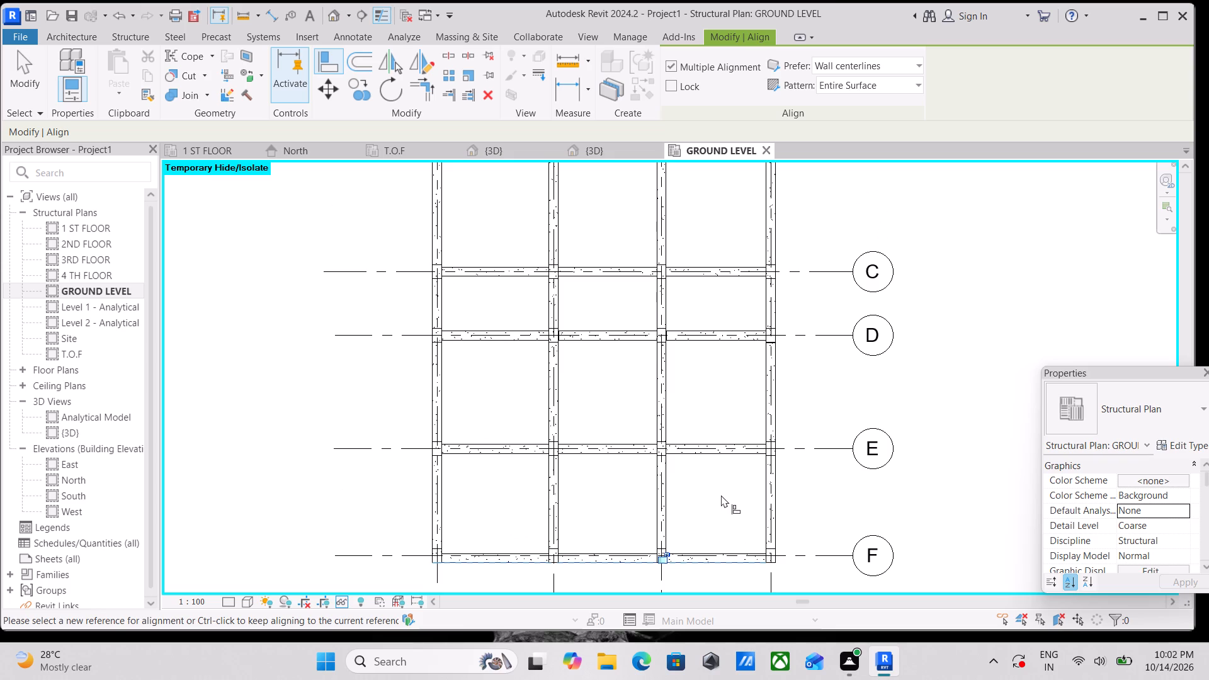
key(Escape)
key(Escape)
Extend the grid 1 end of the grid B beam to meet the face of the column at grid 1.
scroll(710, 463, down, 5)
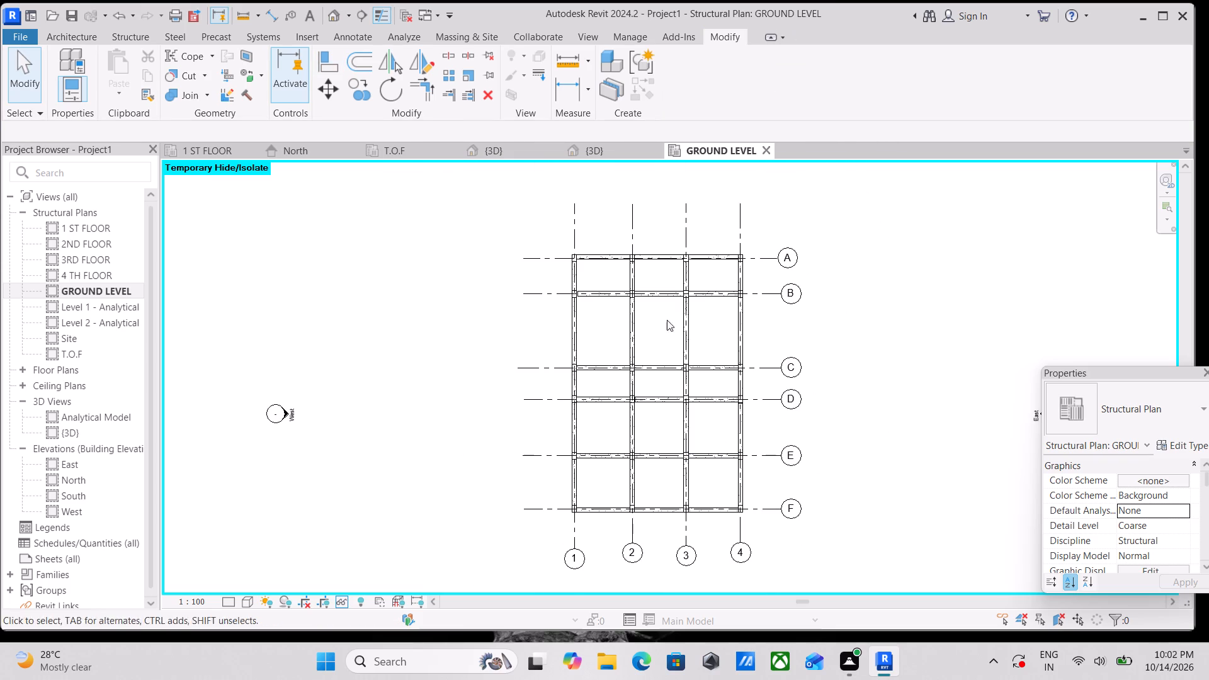
scroll(566, 290, up, 12)
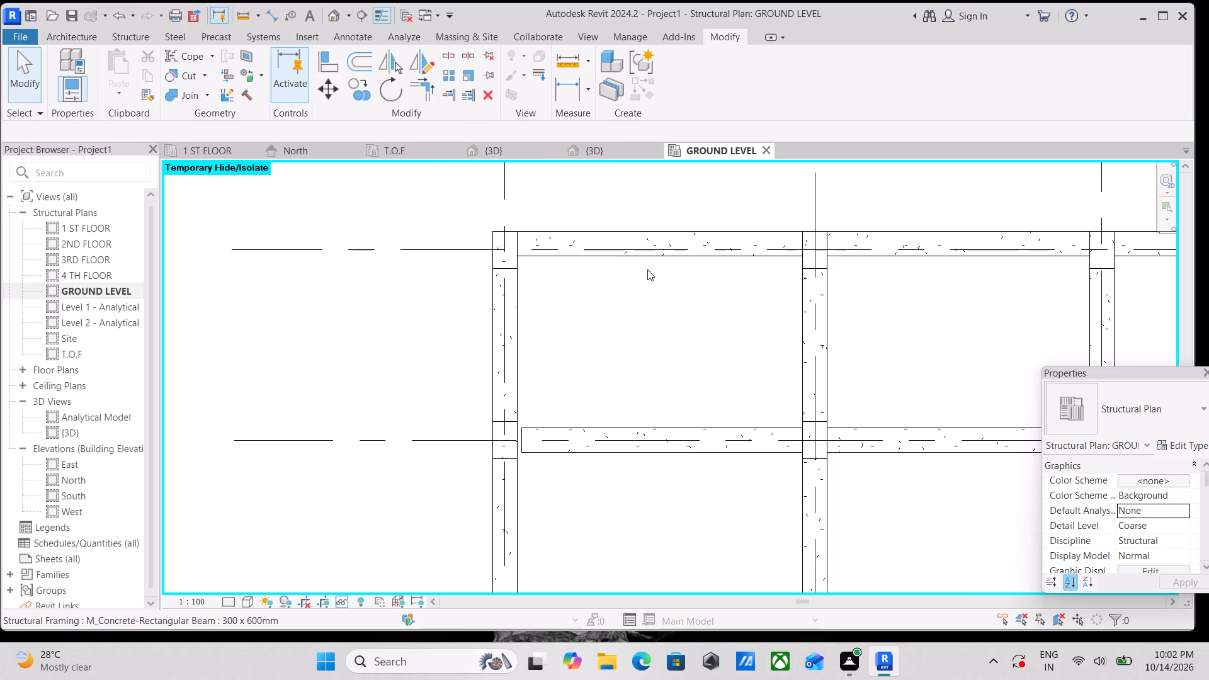
scroll(649, 268, down, 7)
scroll(610, 346, up, 3)
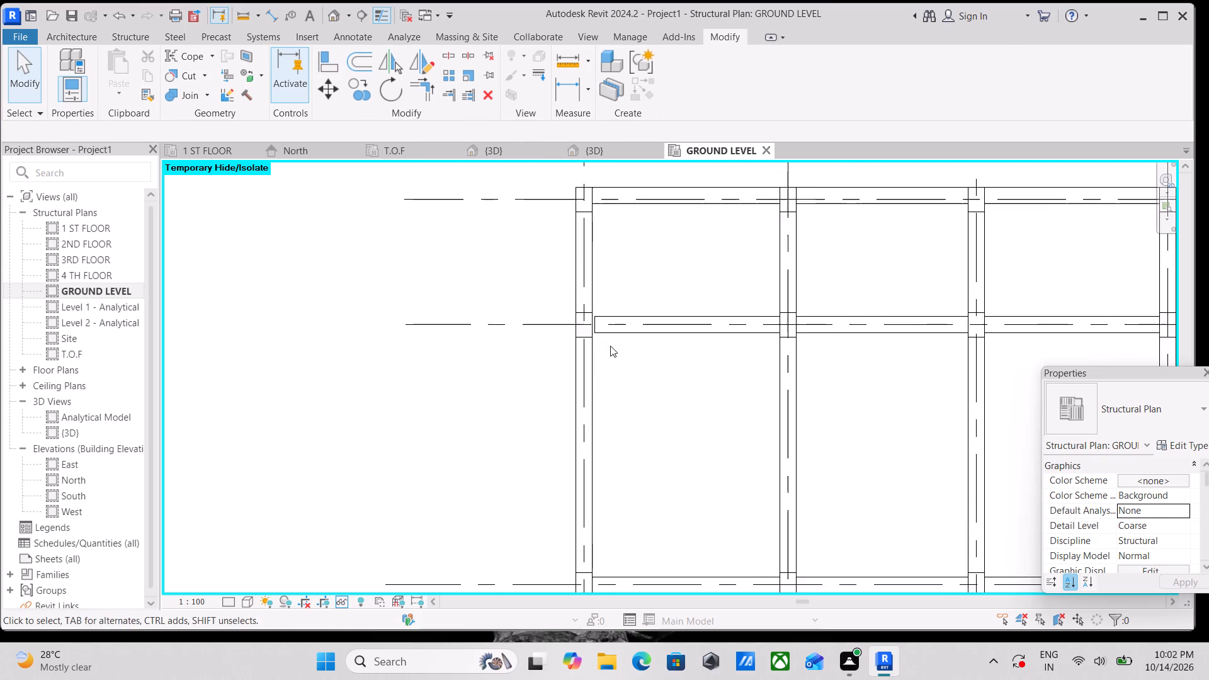
scroll(610, 346, up, 9)
click(616, 320)
scroll(614, 322, up, 4)
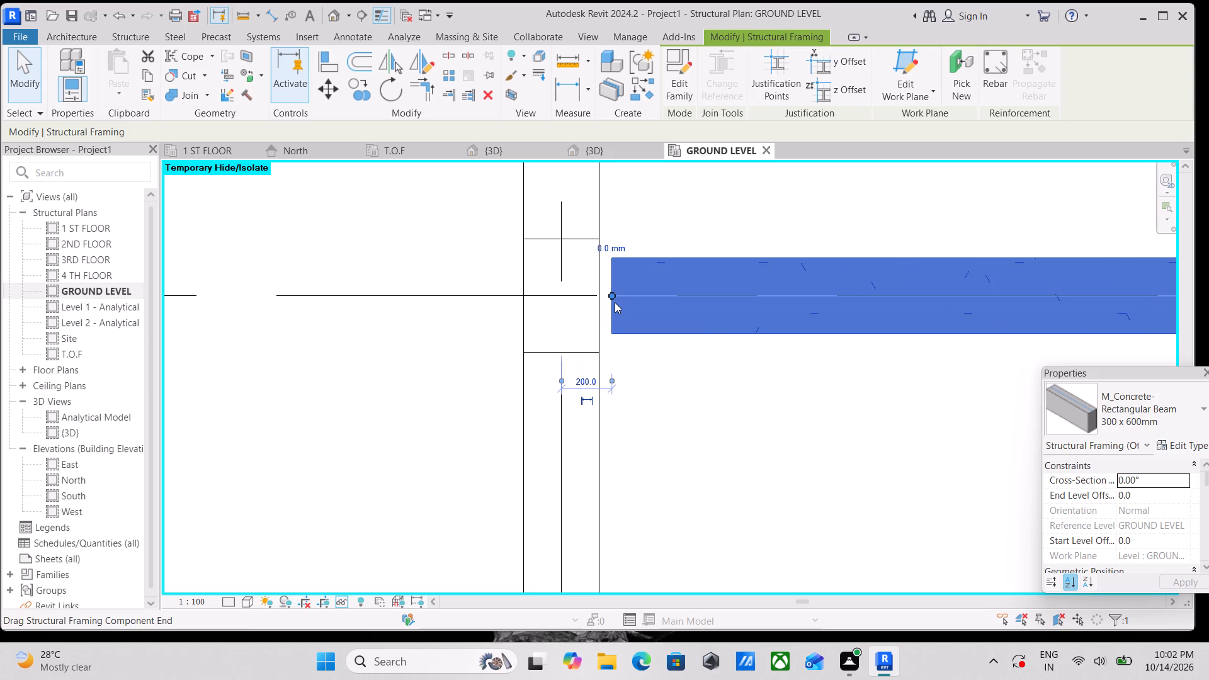
scroll(615, 302, up, 3)
drag(611, 290, 582, 288)
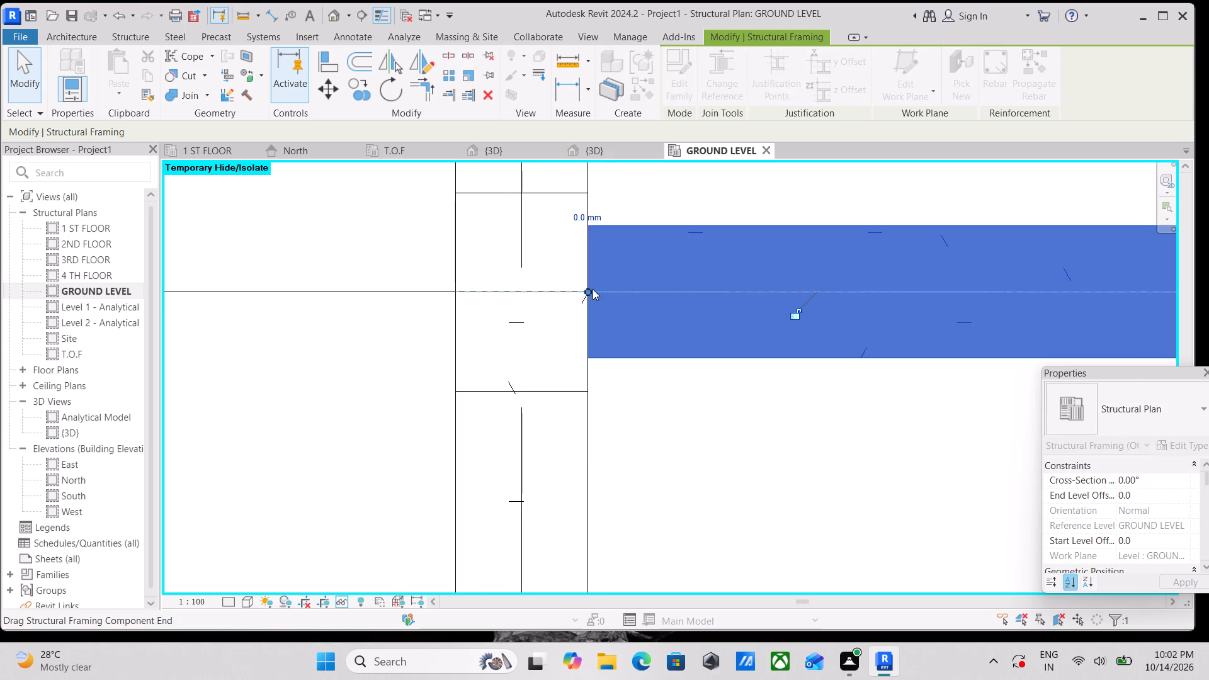
scroll(599, 292, down, 9)
scroll(664, 338, down, 5)
key(Escape)
Review the ground-level beam layout in plan and examine the aligned beams, columns and footings from several sides in 3D.
scroll(807, 329, down, 6)
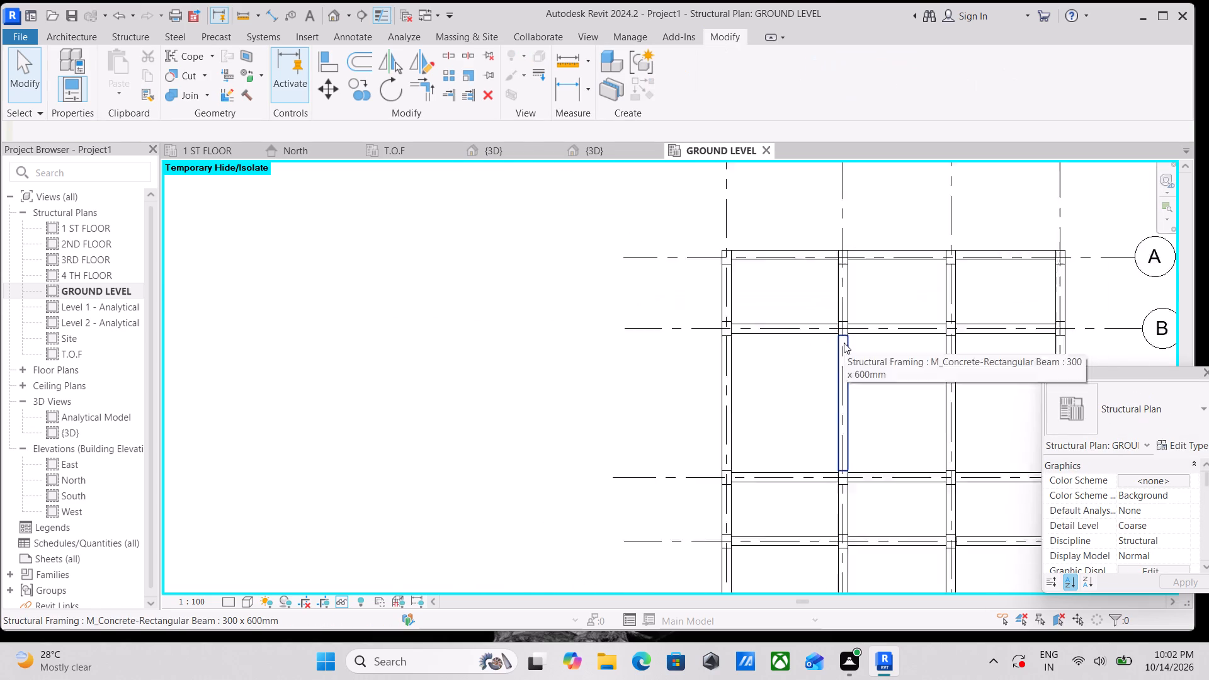
scroll(844, 343, down, 4)
middle_drag(865, 350, 673, 287)
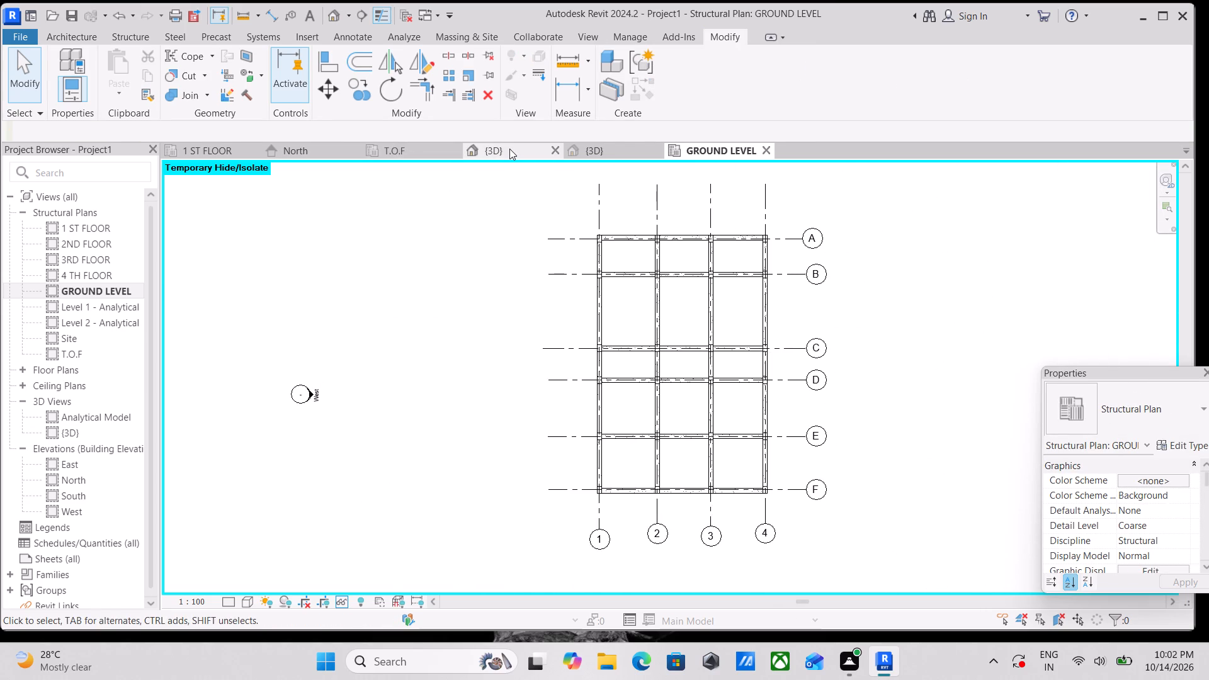
click(509, 149)
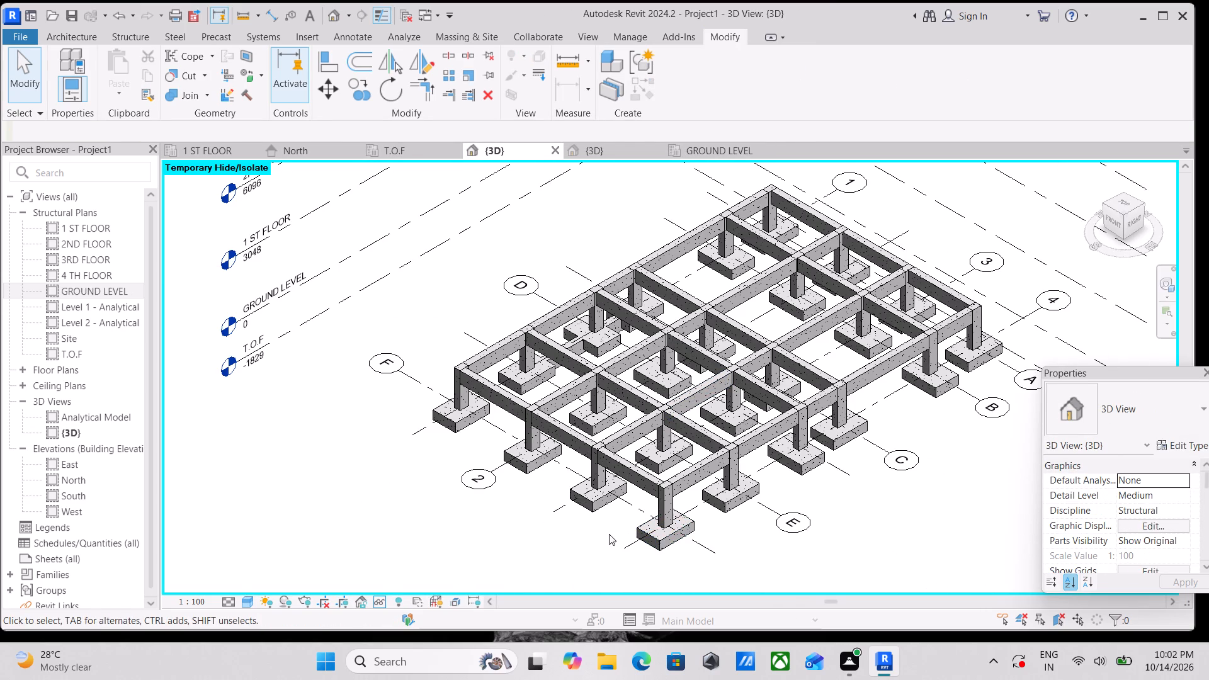
shift+middle_drag(615, 524, 814, 310)
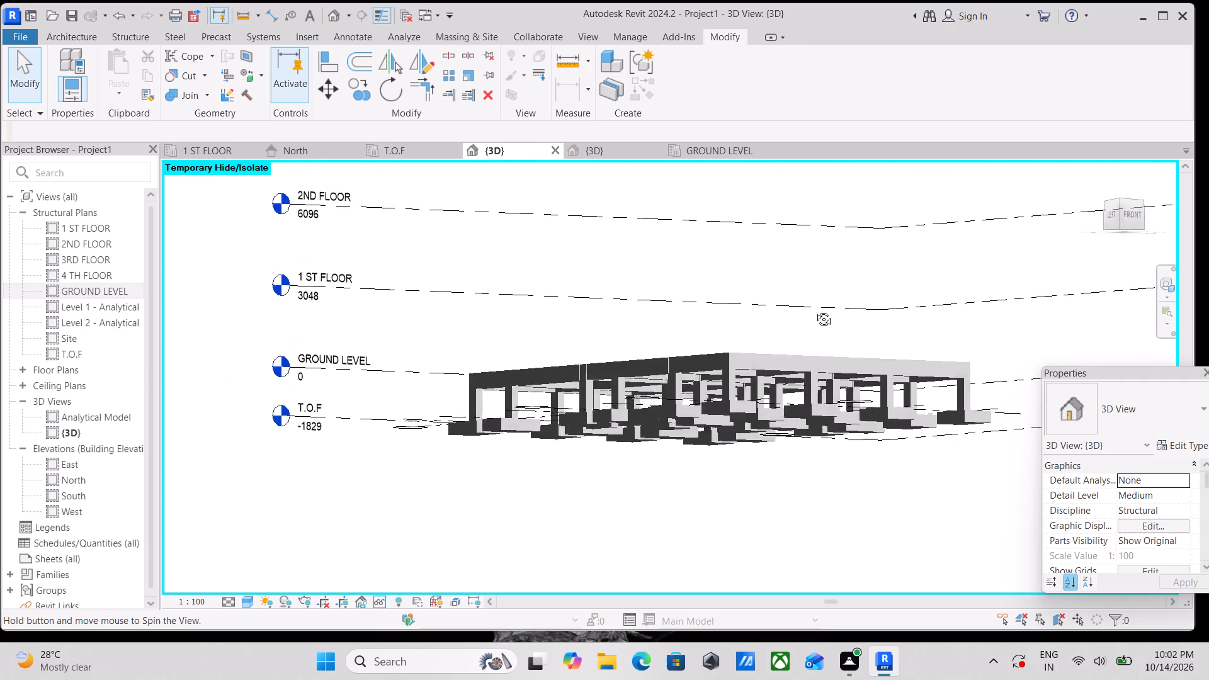
shift+middle_drag(814, 310, 453, 414)
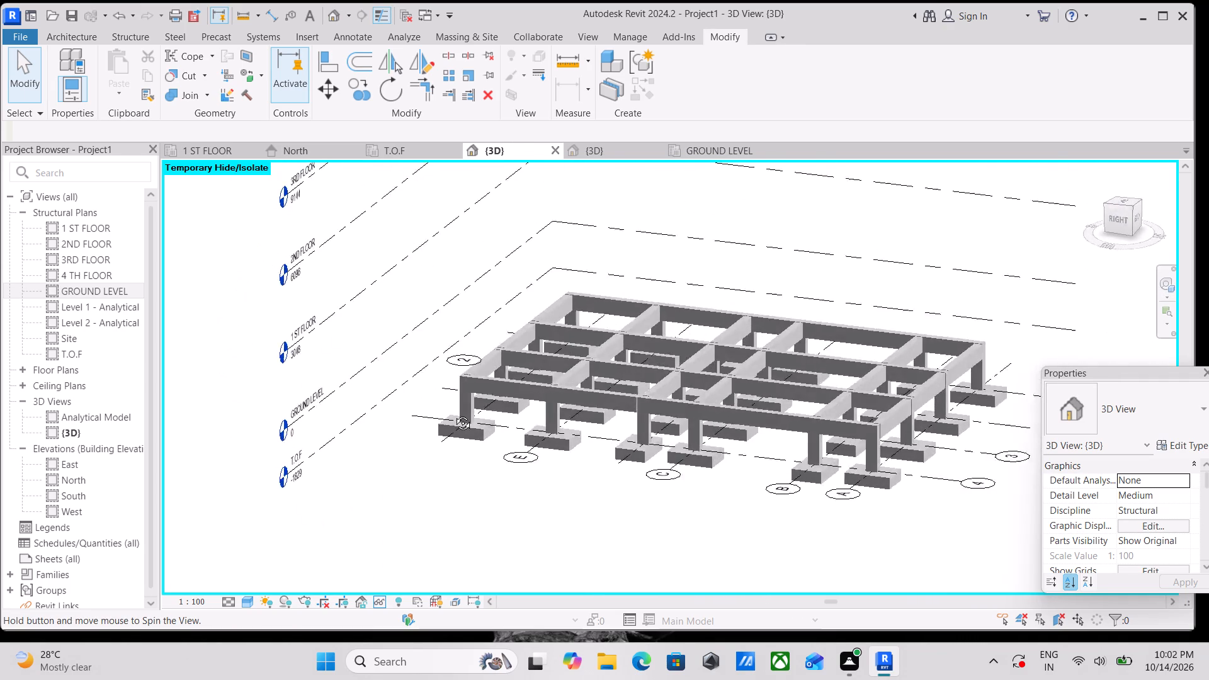
shift+middle_drag(453, 414, 650, 412)
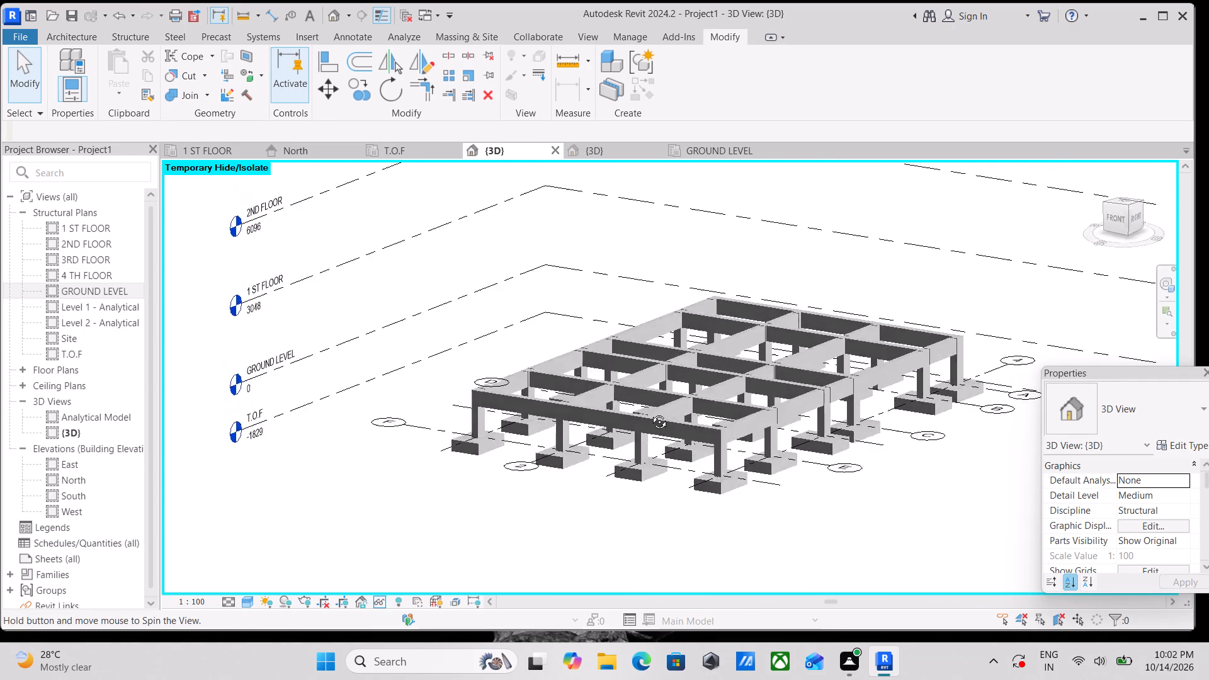
shift+middle_drag(650, 412, 710, 479)
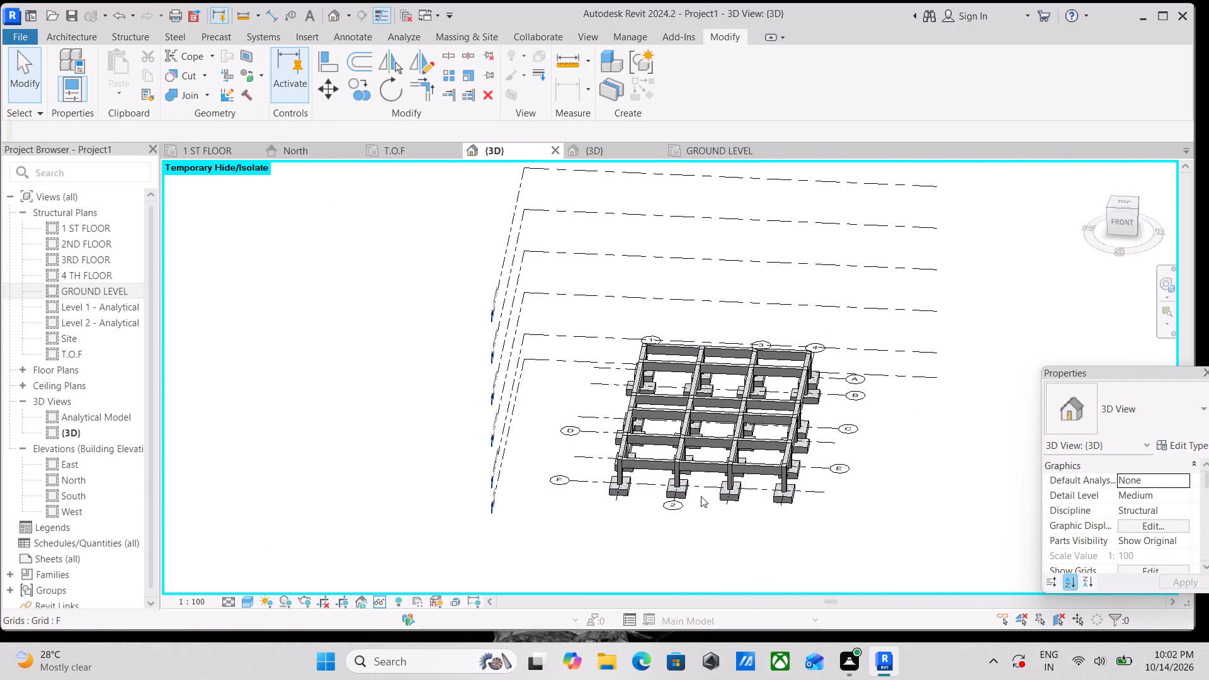
shift+middle_drag(700, 496, 696, 460)
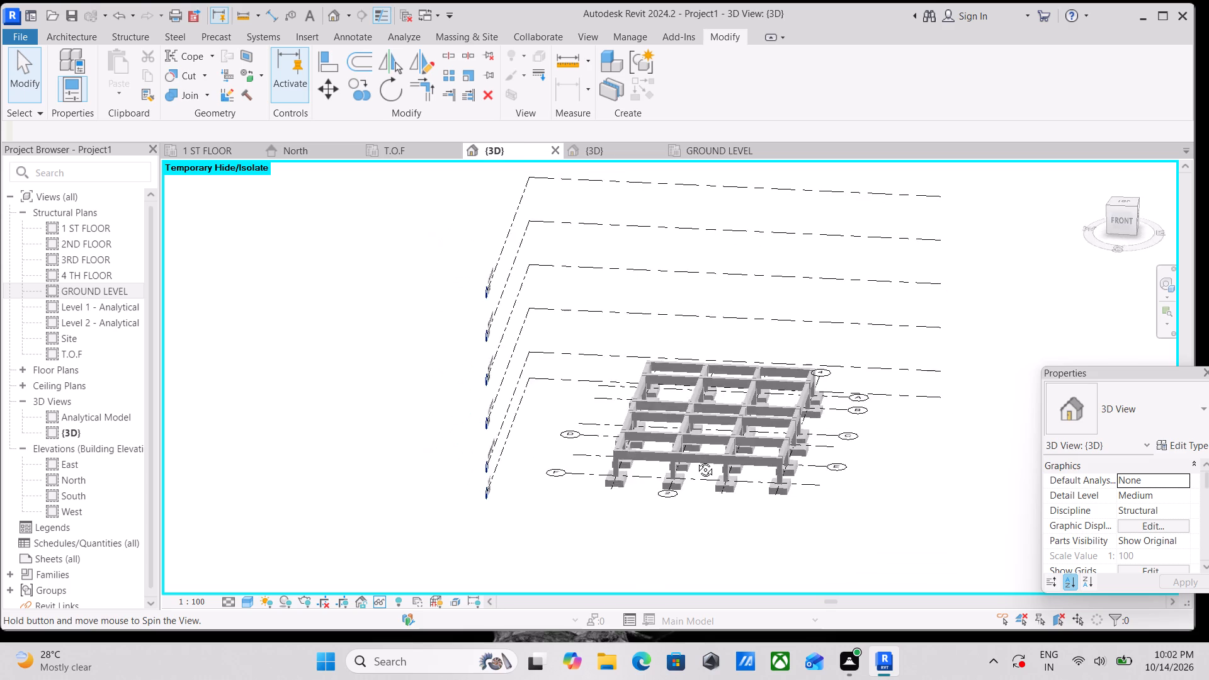
In the top view of the 3D model, switch grid 2's bubble from its grid F end to its grid A end.
shift+middle_drag(696, 460, 710, 545)
click(1119, 203)
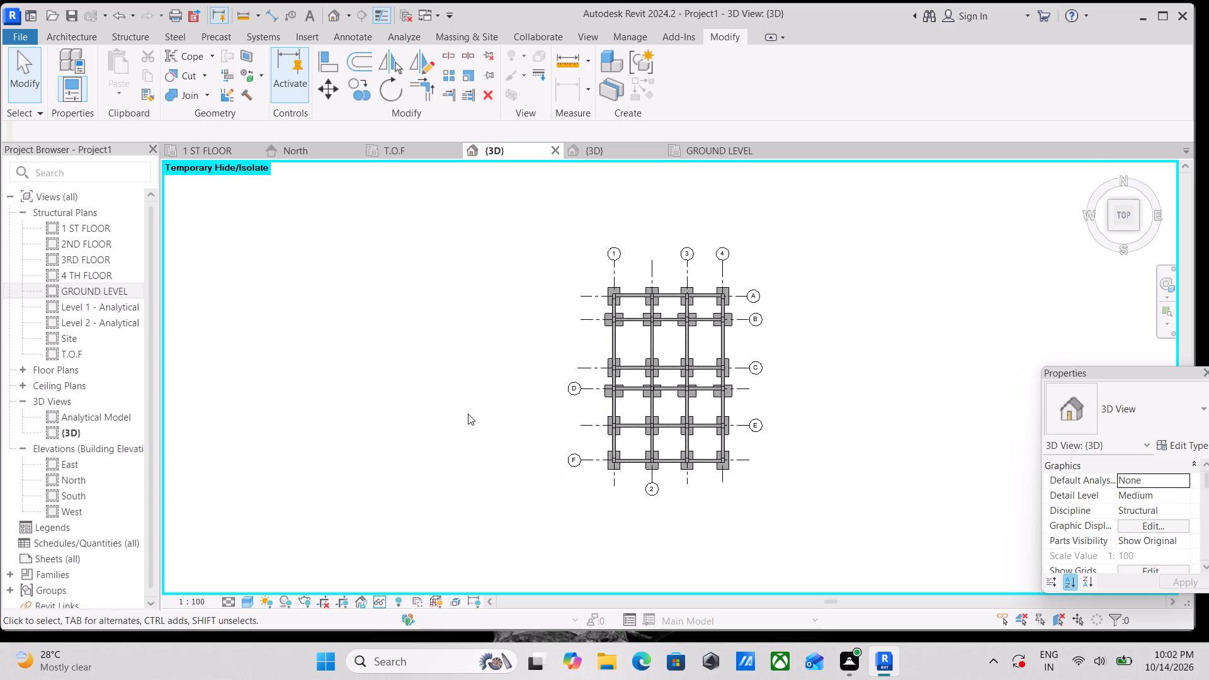
scroll(754, 495, up, 4)
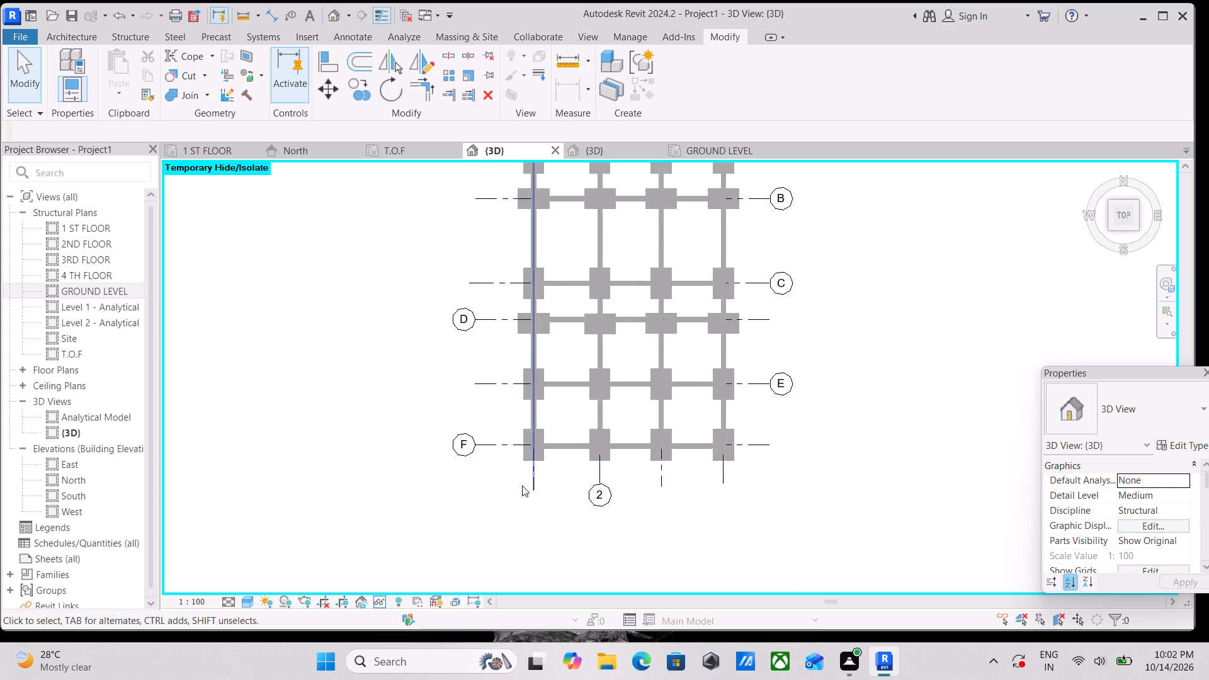
scroll(539, 445, up, 2)
click(614, 474)
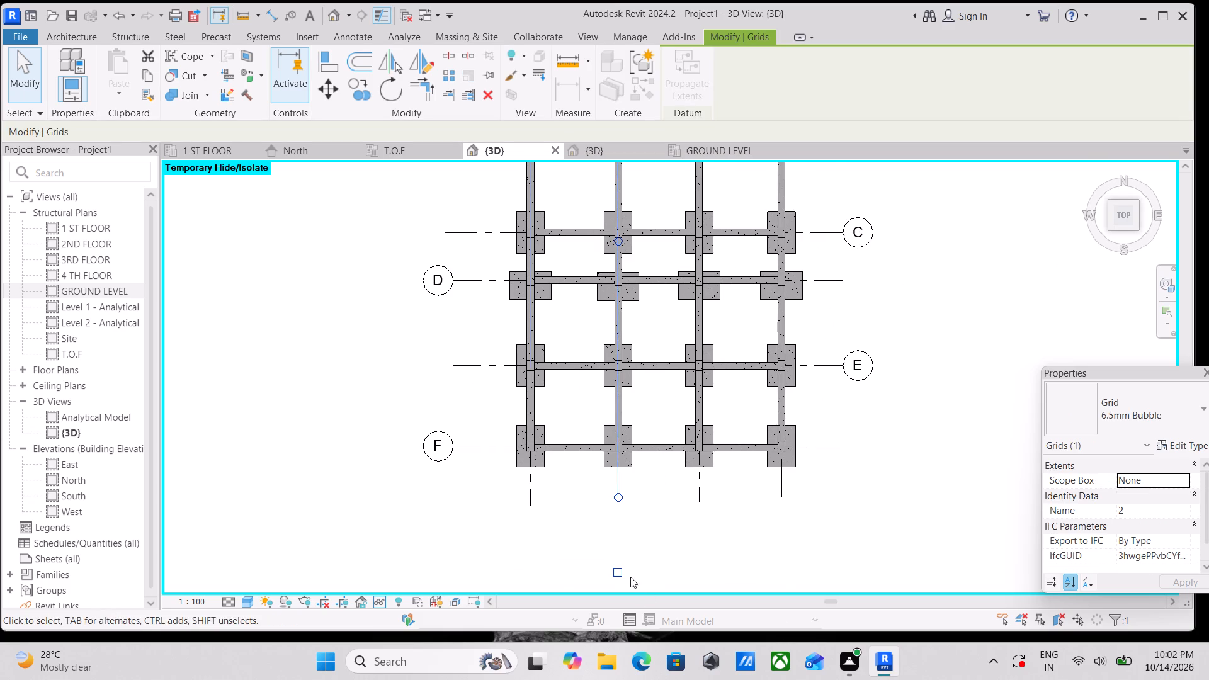
scroll(616, 551, down, 6)
middle_drag(630, 573, 633, 617)
scroll(630, 341, up, 11)
click(604, 212)
click(604, 212)
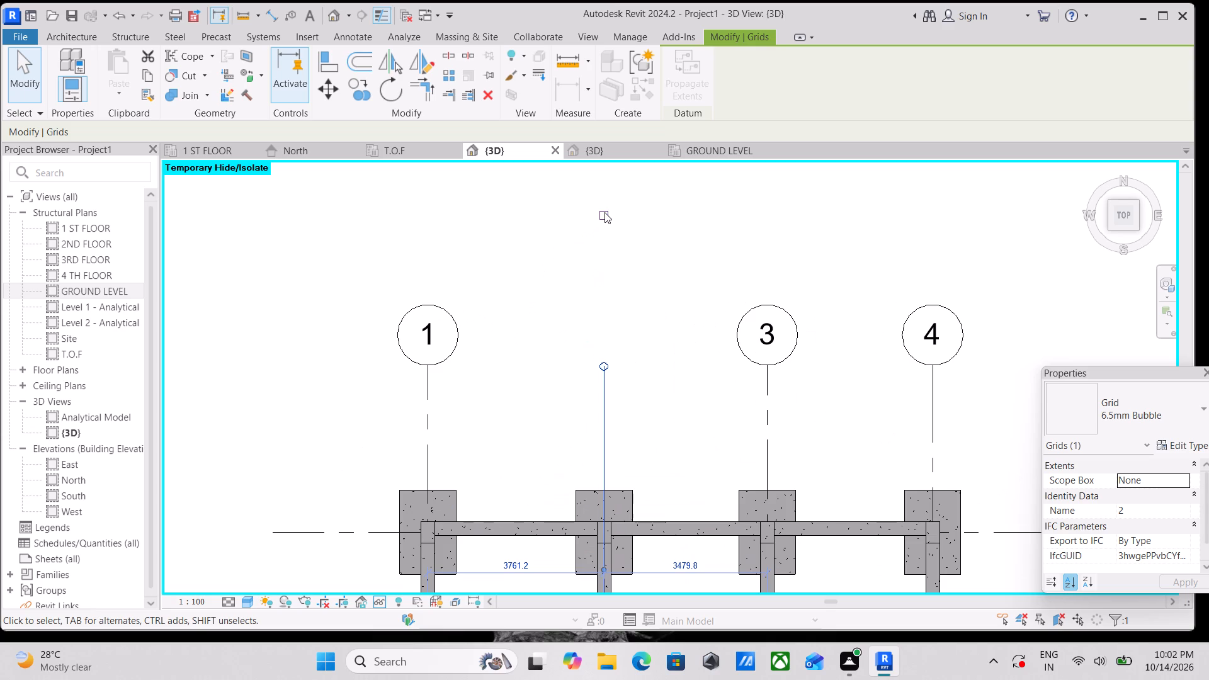
click(603, 215)
scroll(611, 285, down, 10)
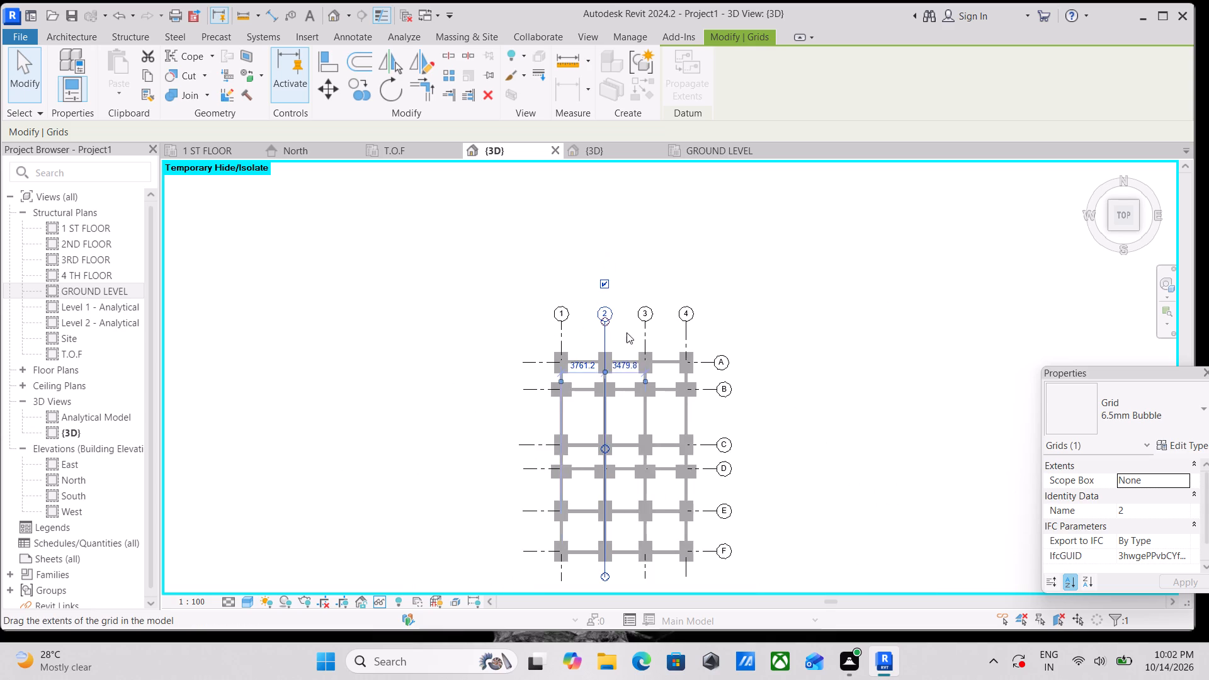
scroll(610, 292, up, 5)
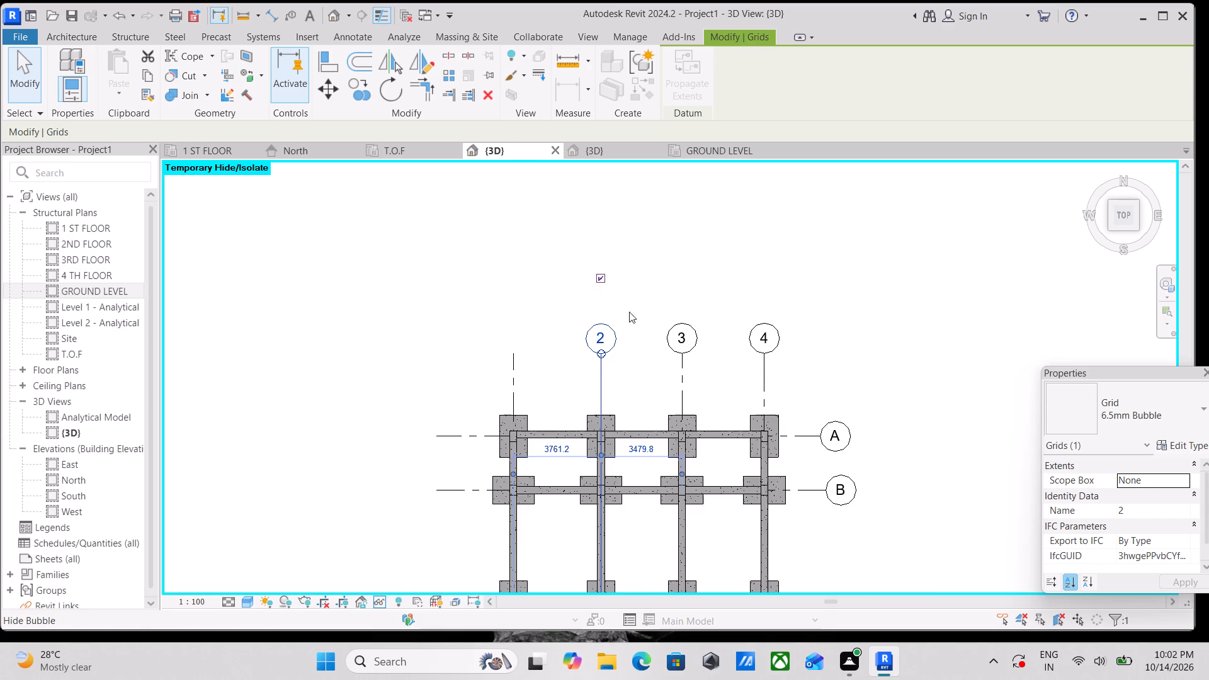
scroll(596, 354, down, 6)
middle_drag(624, 448, 622, 321)
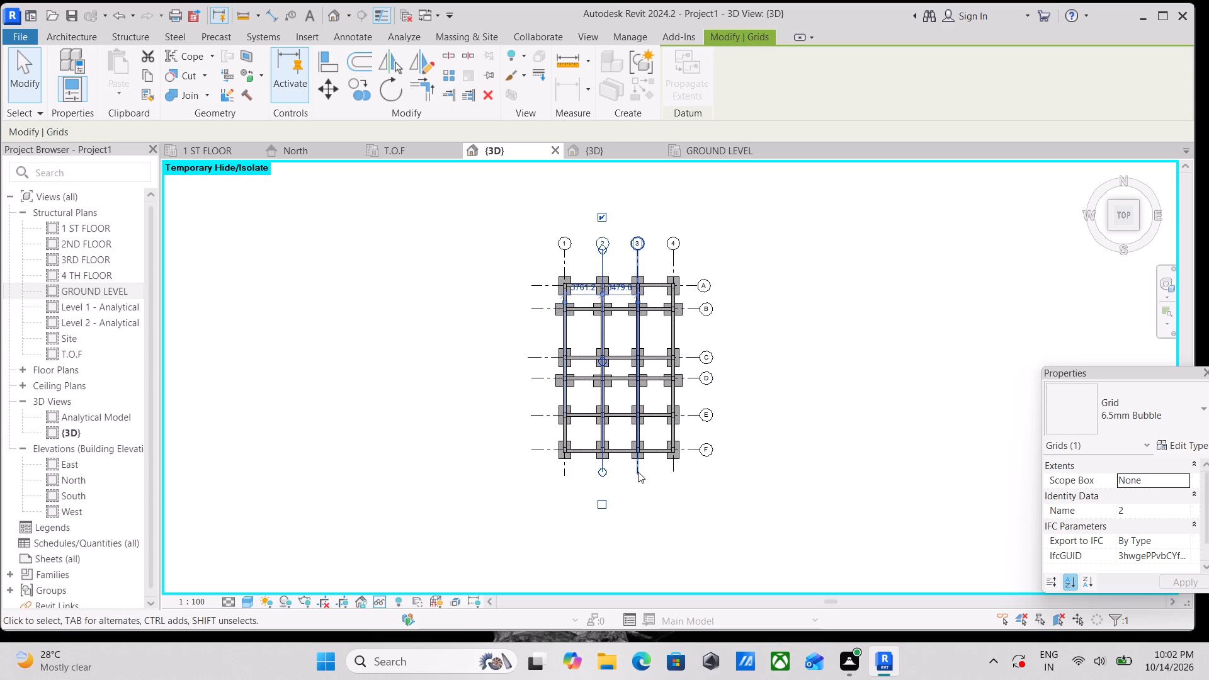
scroll(809, 388, up, 2)
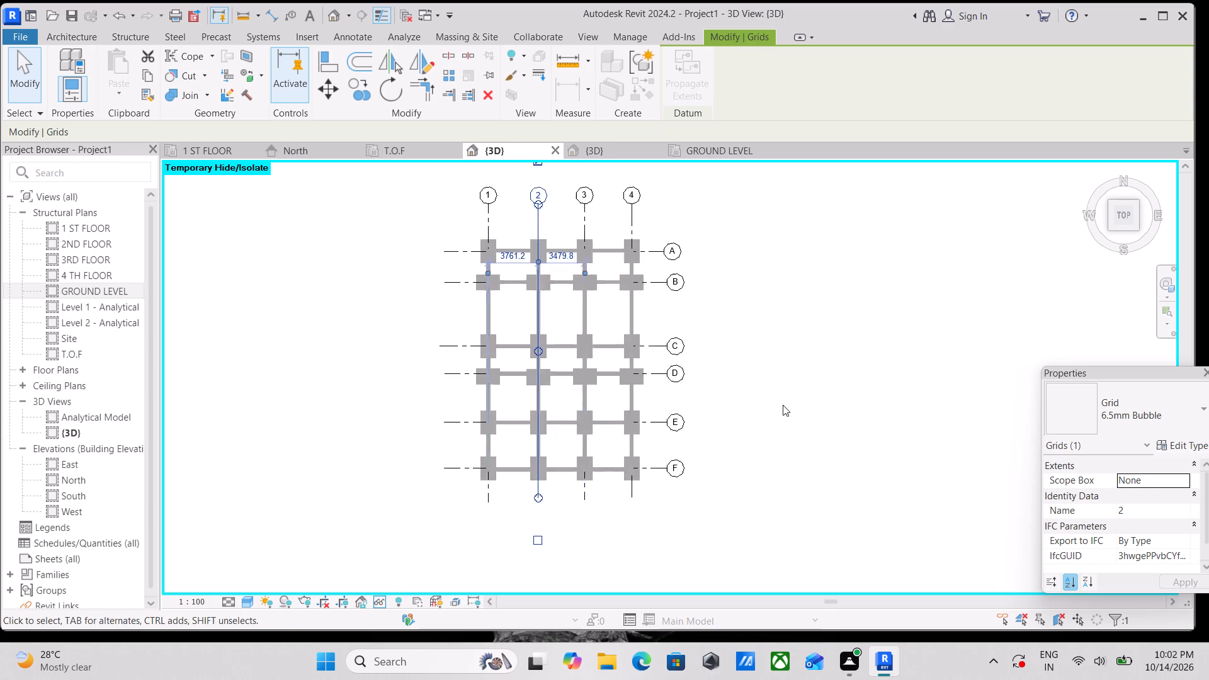
scroll(783, 405, up, 5)
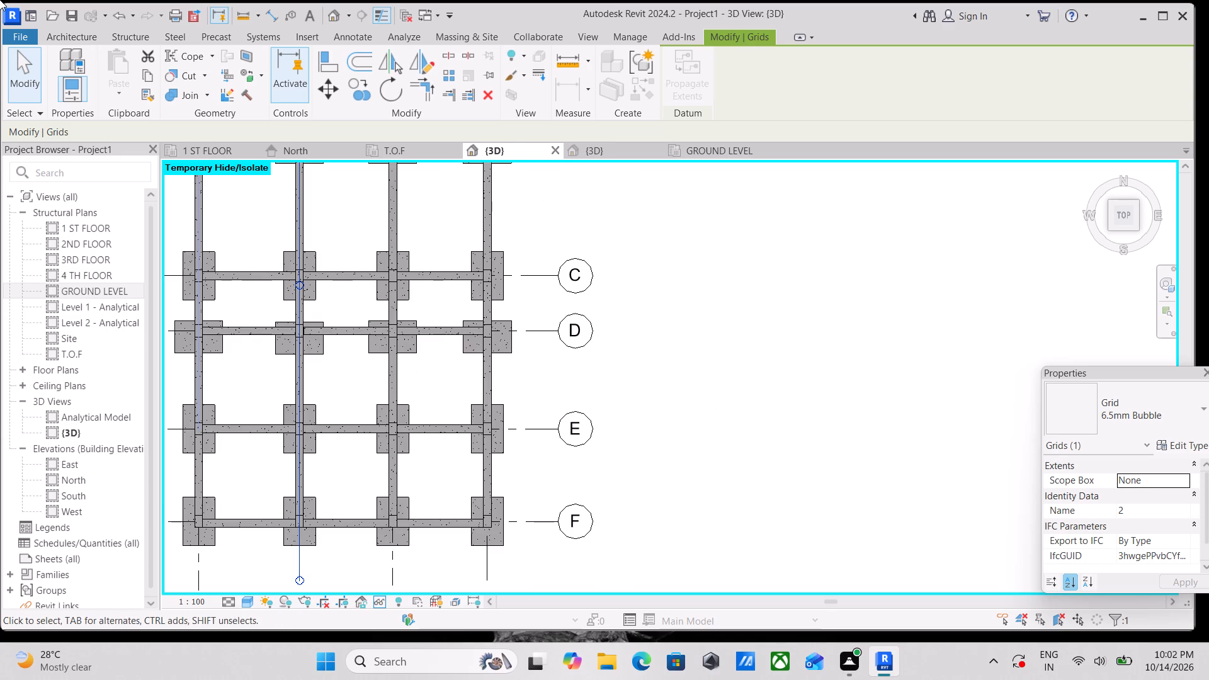
key(Escape)
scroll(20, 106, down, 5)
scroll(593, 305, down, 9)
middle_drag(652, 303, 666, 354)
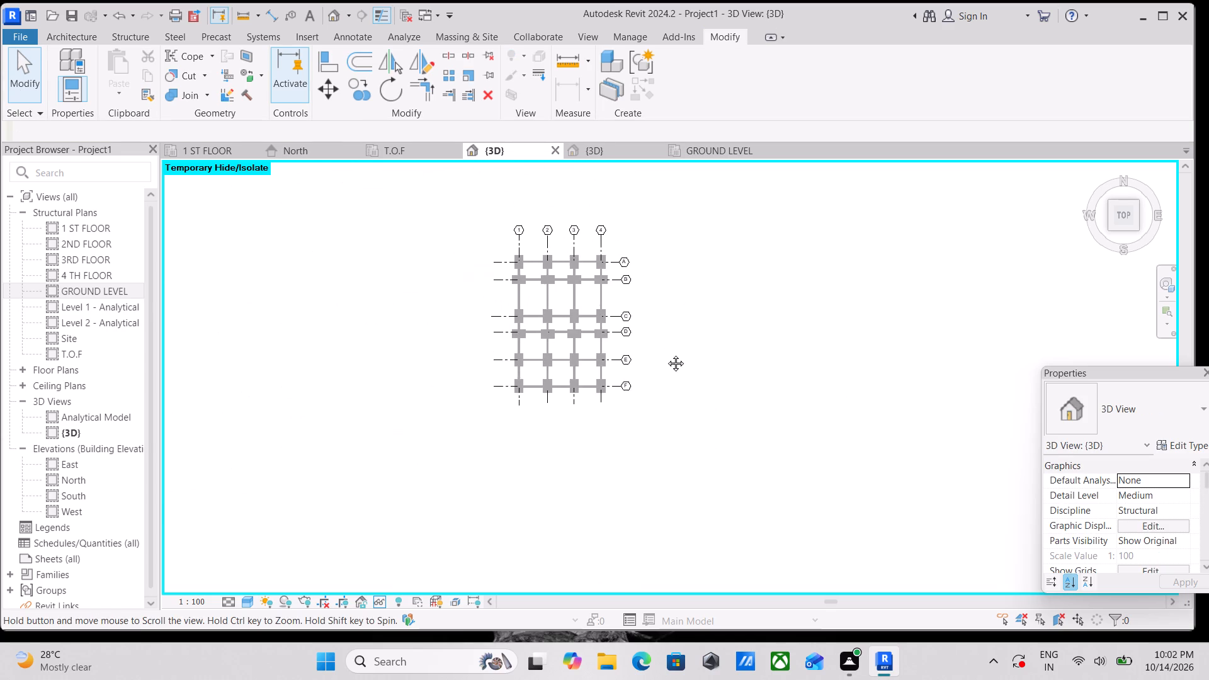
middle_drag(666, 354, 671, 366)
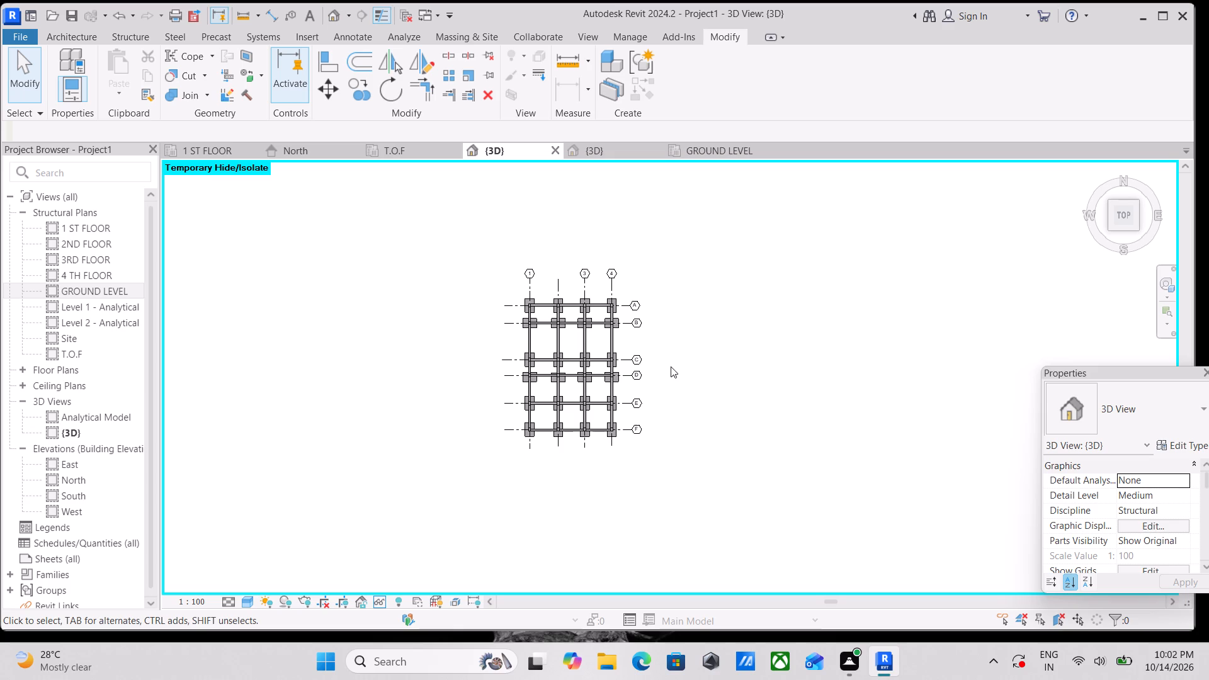
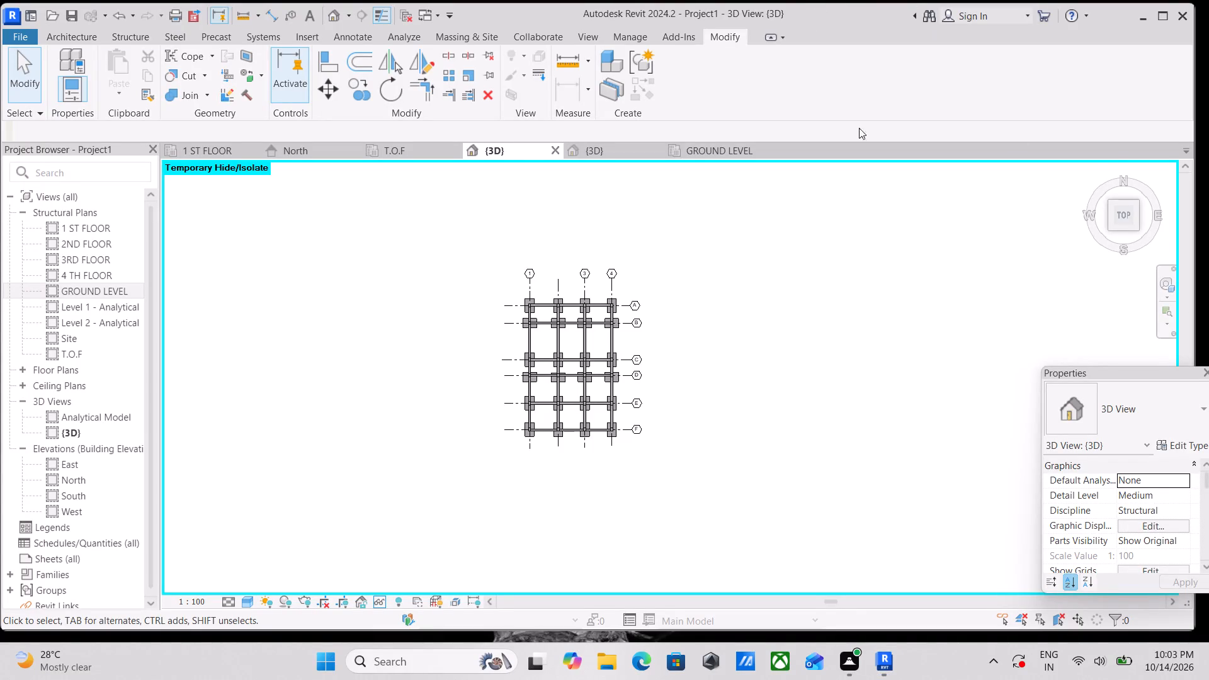
Examine the footings, columns and ground beams in 3D from several angles, ending with the top view.
click(1135, 229)
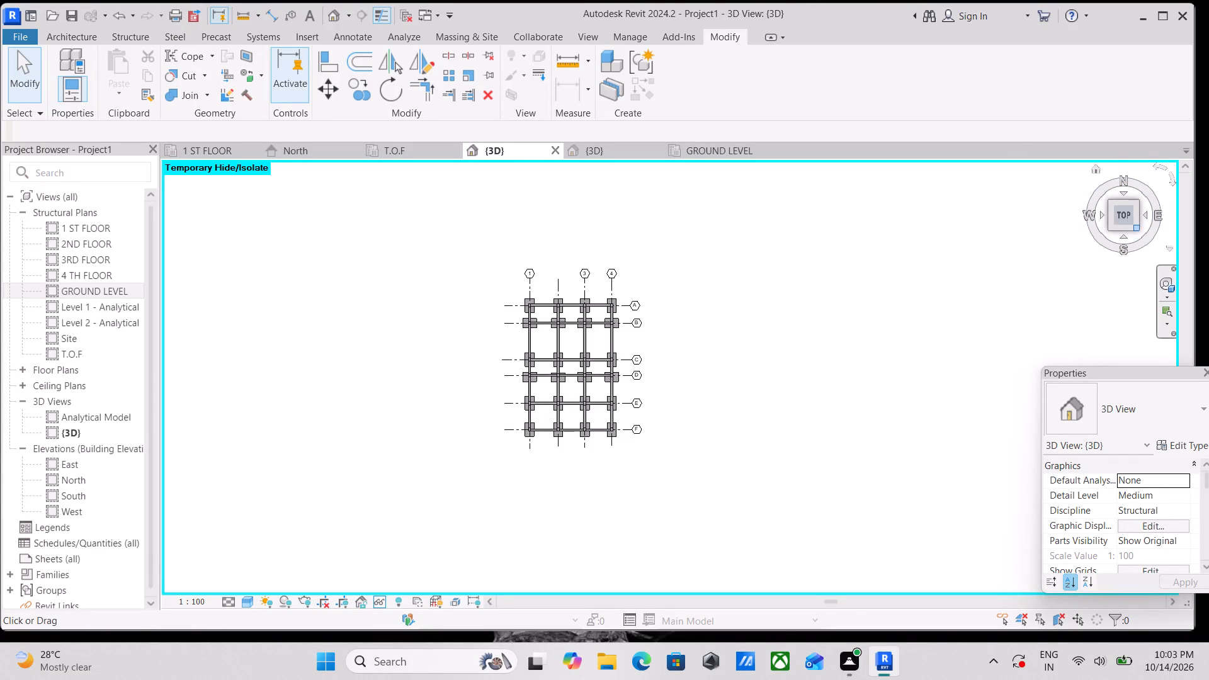
scroll(1139, 232, up, 3)
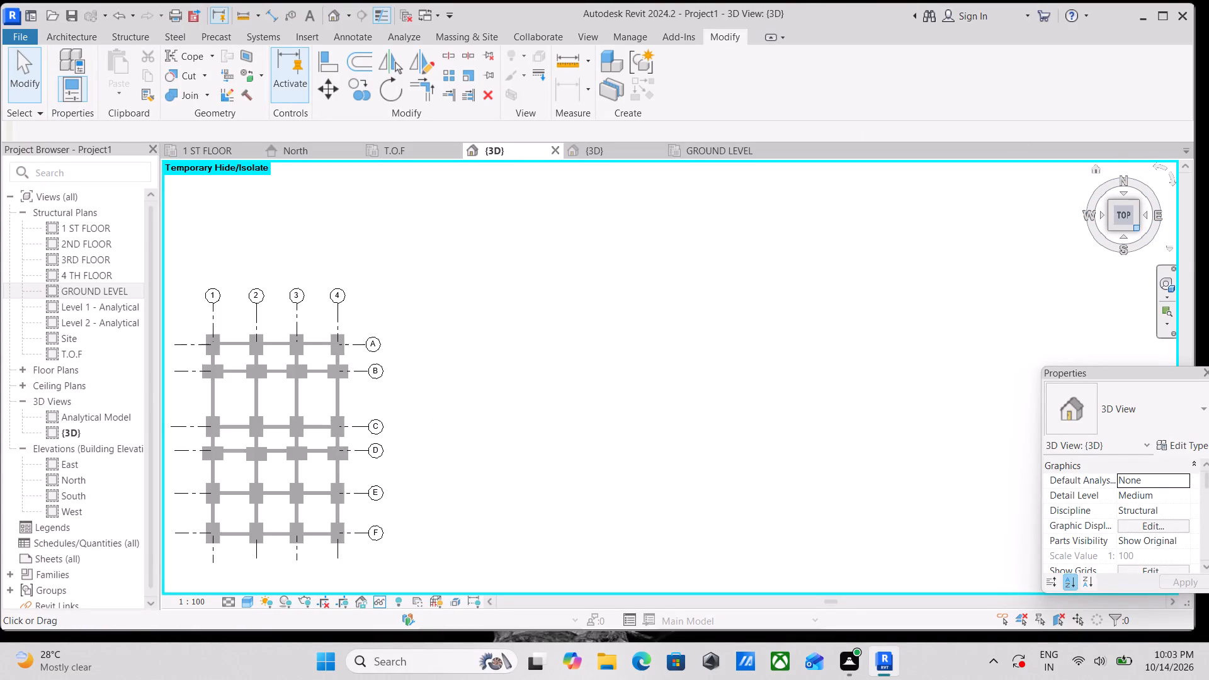
scroll(367, 351, down, 3)
scroll(568, 252, up, 3)
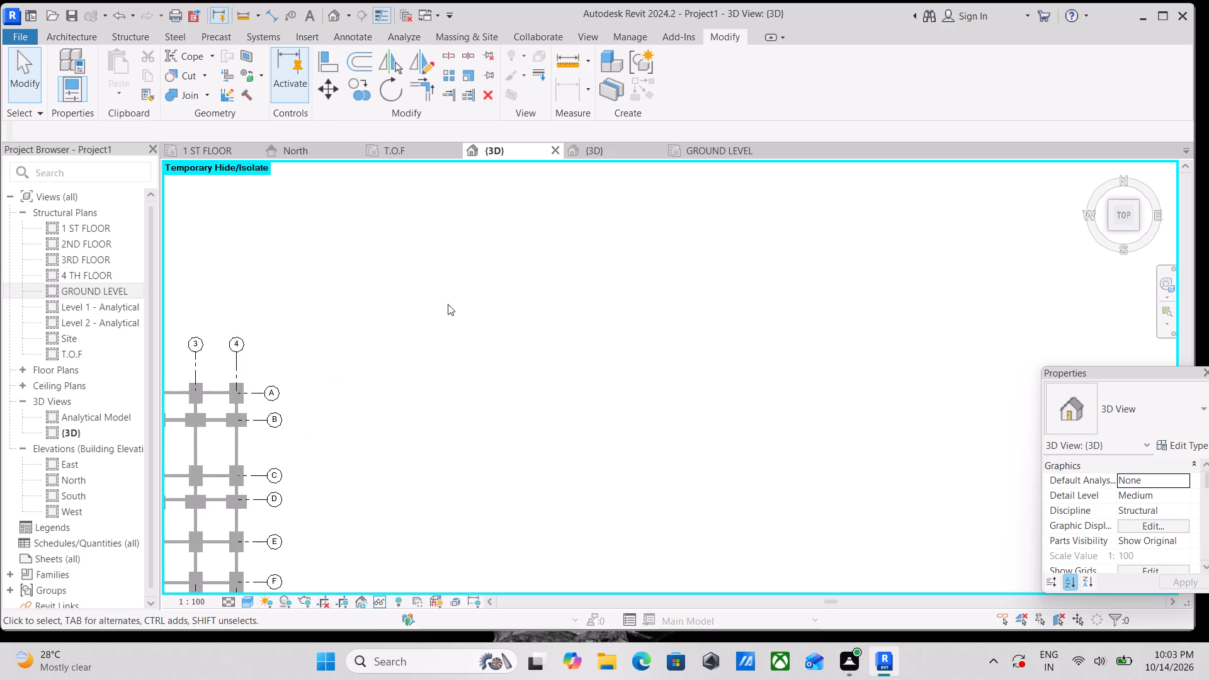
scroll(448, 304, down, 1)
middle_drag(448, 304, 642, 174)
shift+middle_drag(523, 425, 527, 303)
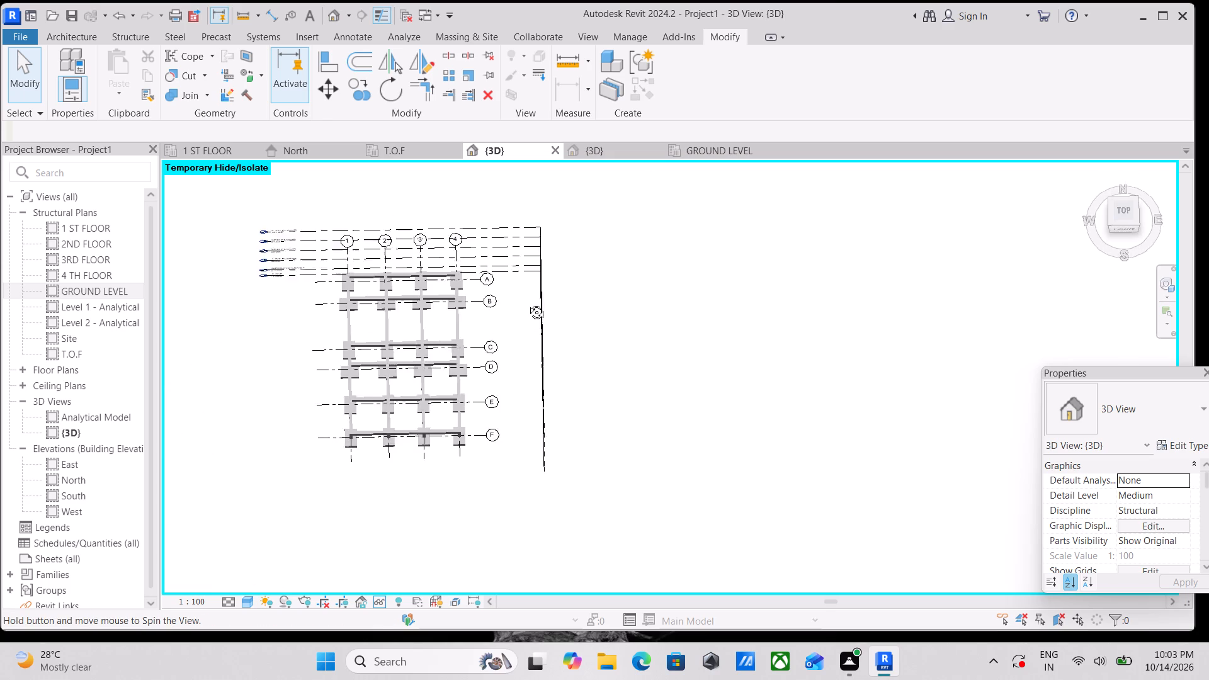
shift+middle_drag(527, 303, 646, 100)
shift+middle_drag(516, 460, 685, 418)
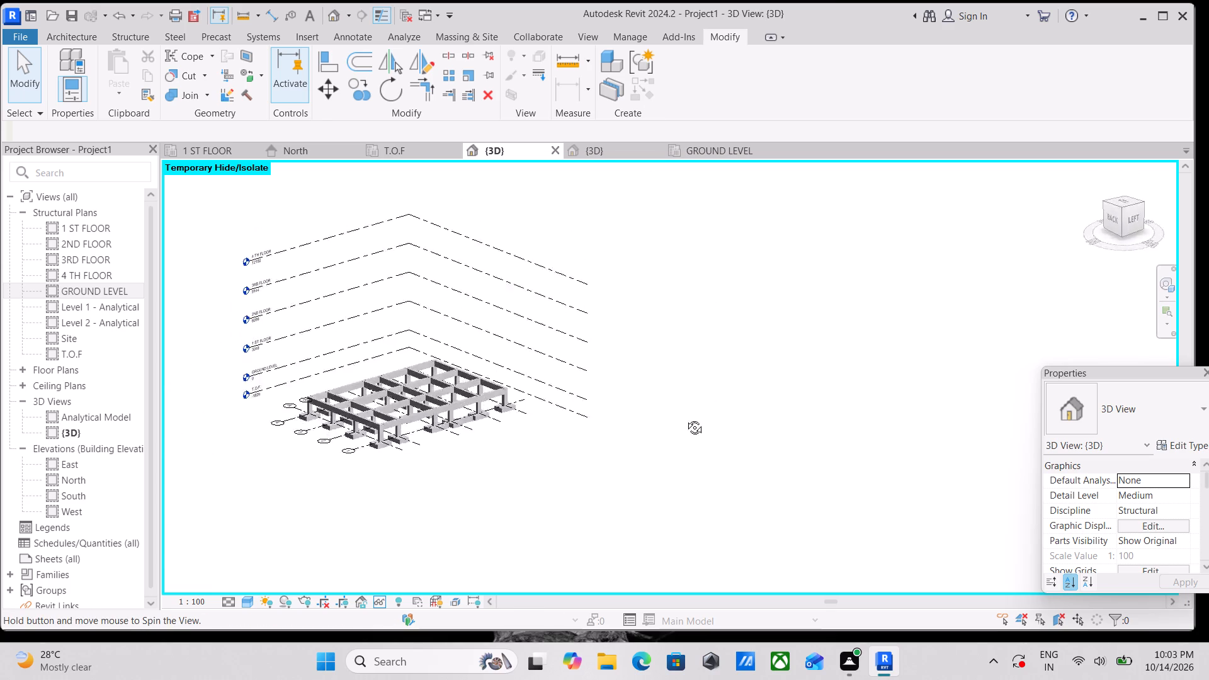
shift+middle_drag(685, 418, 361, 545)
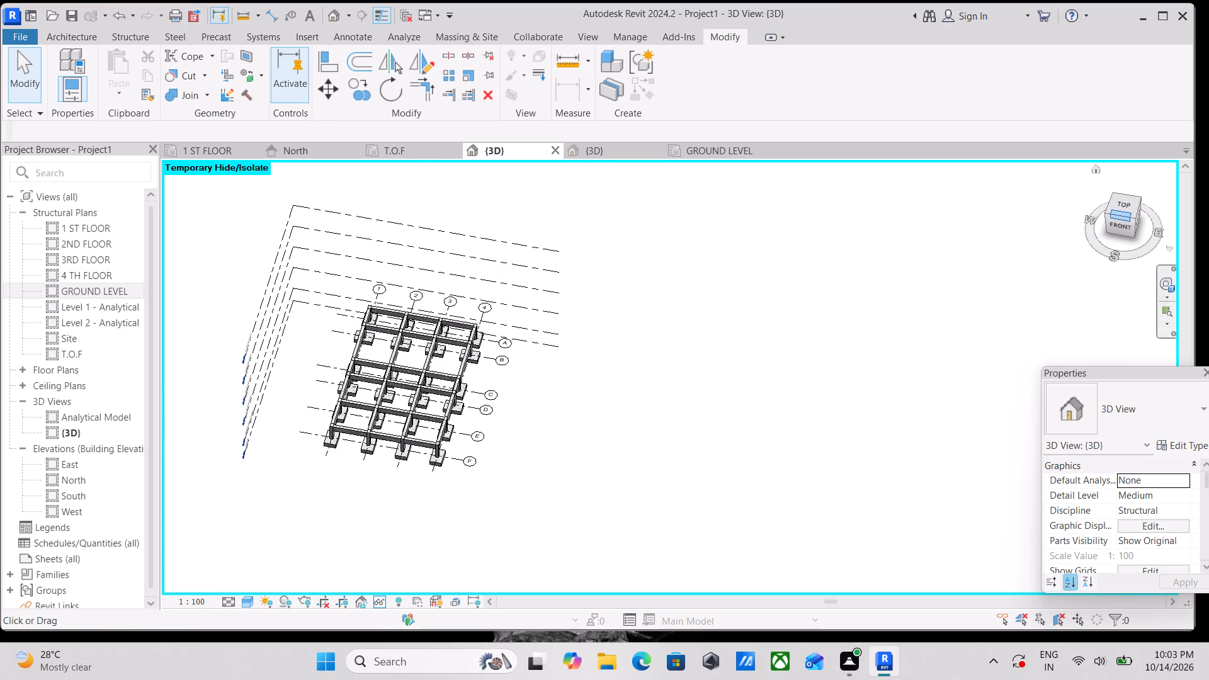
click(1122, 212)
scroll(319, 433, up, 3)
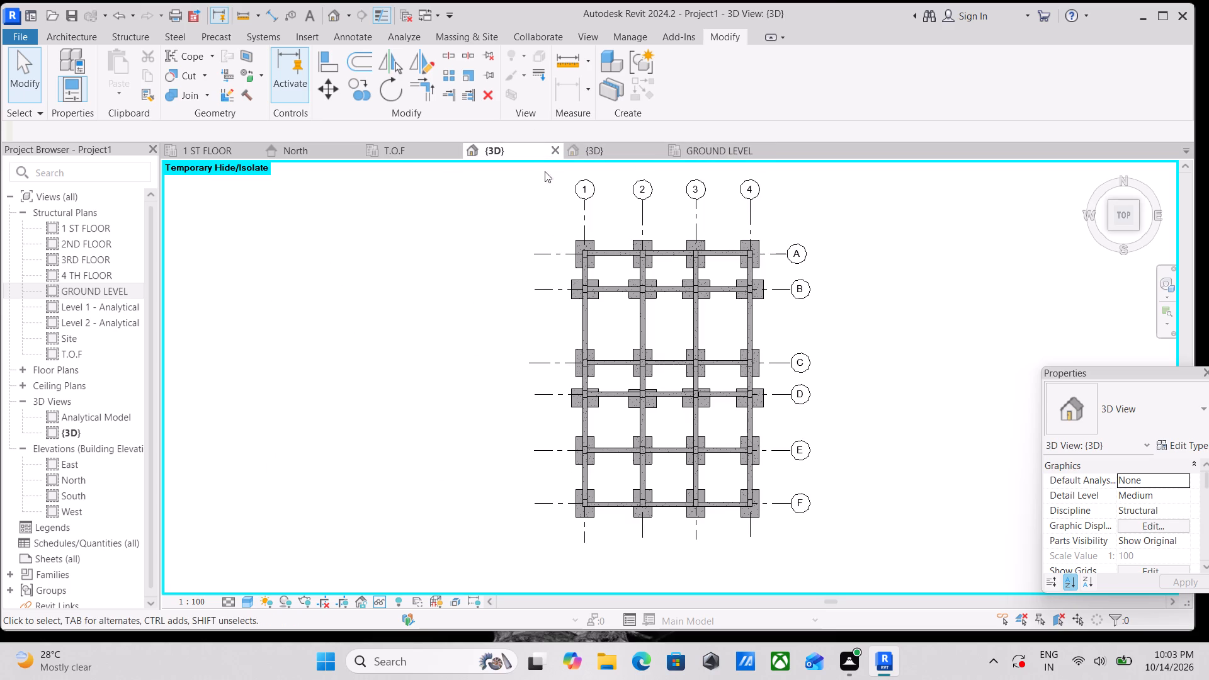
In the T.O.F structural plan, draw a horizontal building section through the footing at grids A and 1.
click(399, 154)
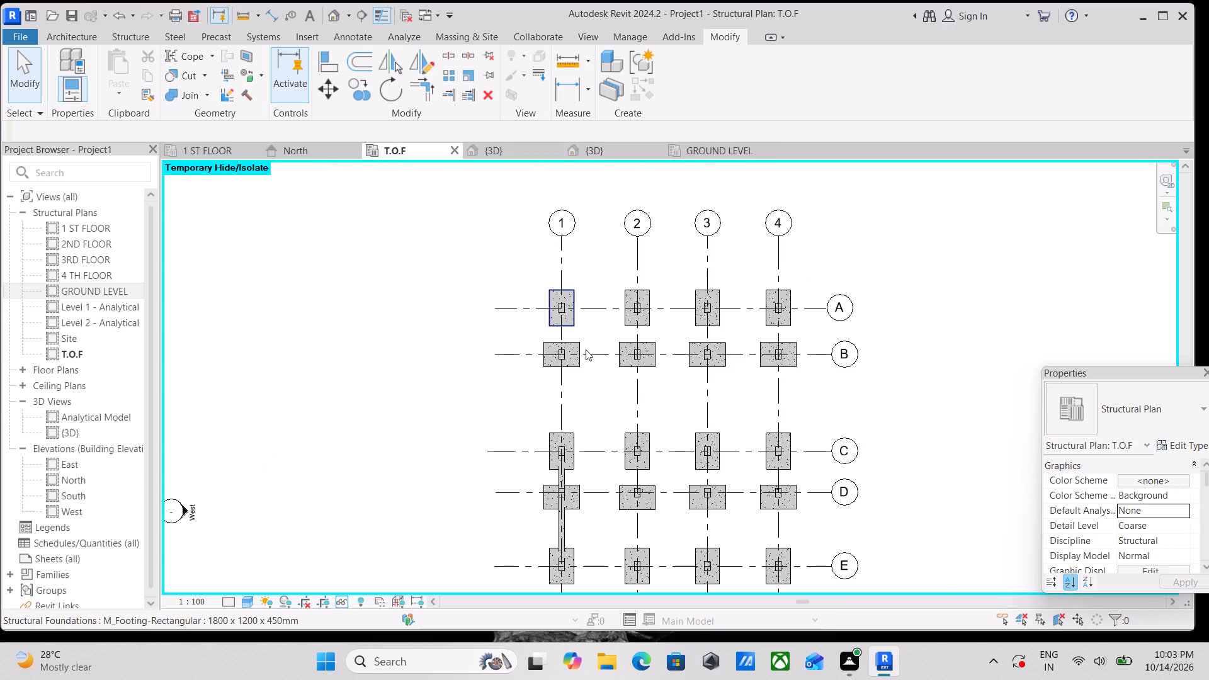
scroll(597, 355, up, 4)
scroll(351, 188, up, 2)
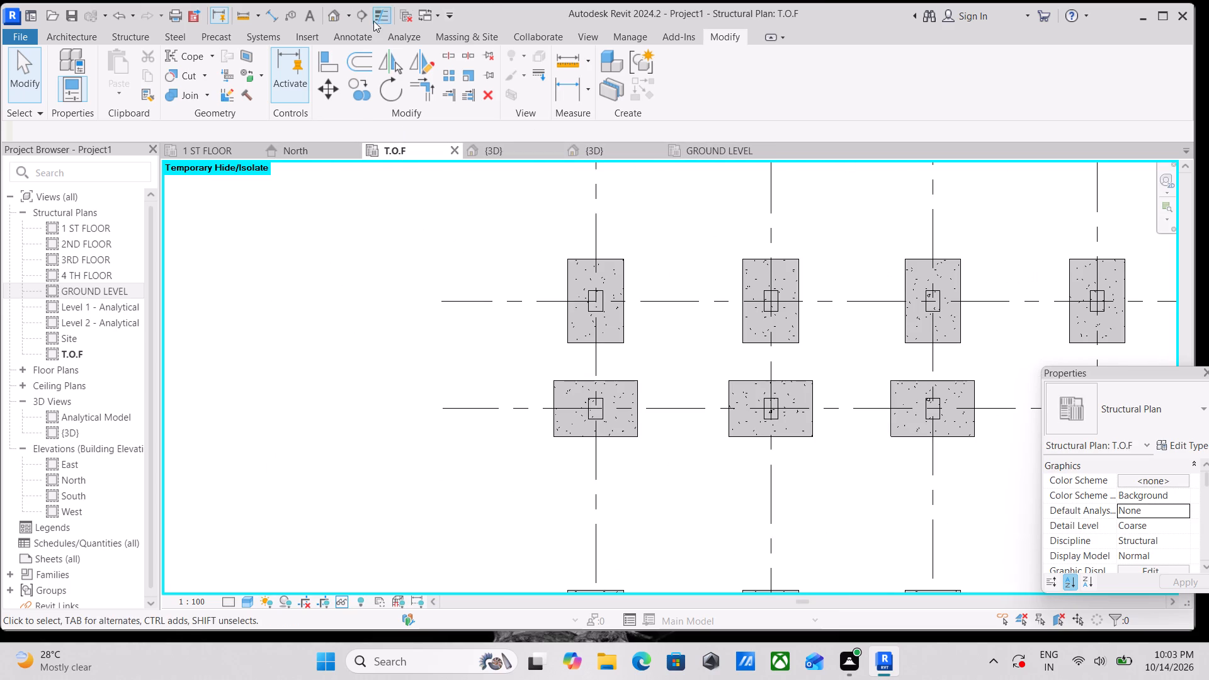
click(360, 19)
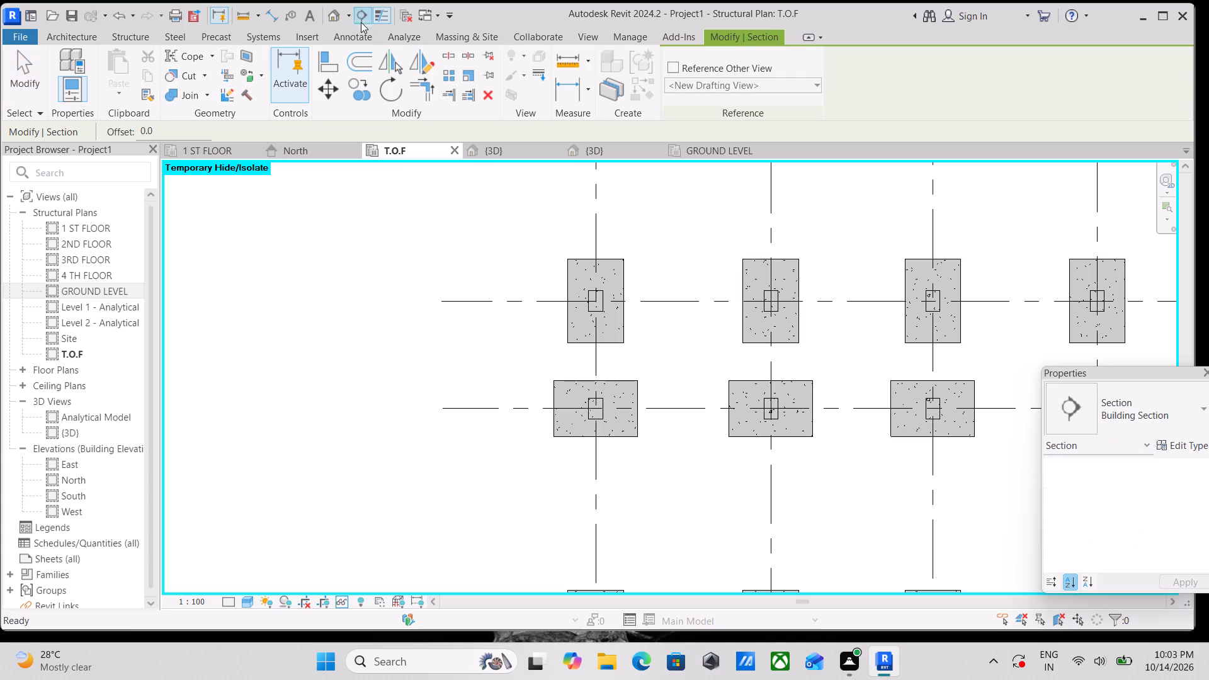
scroll(556, 327, up, 3)
click(550, 326)
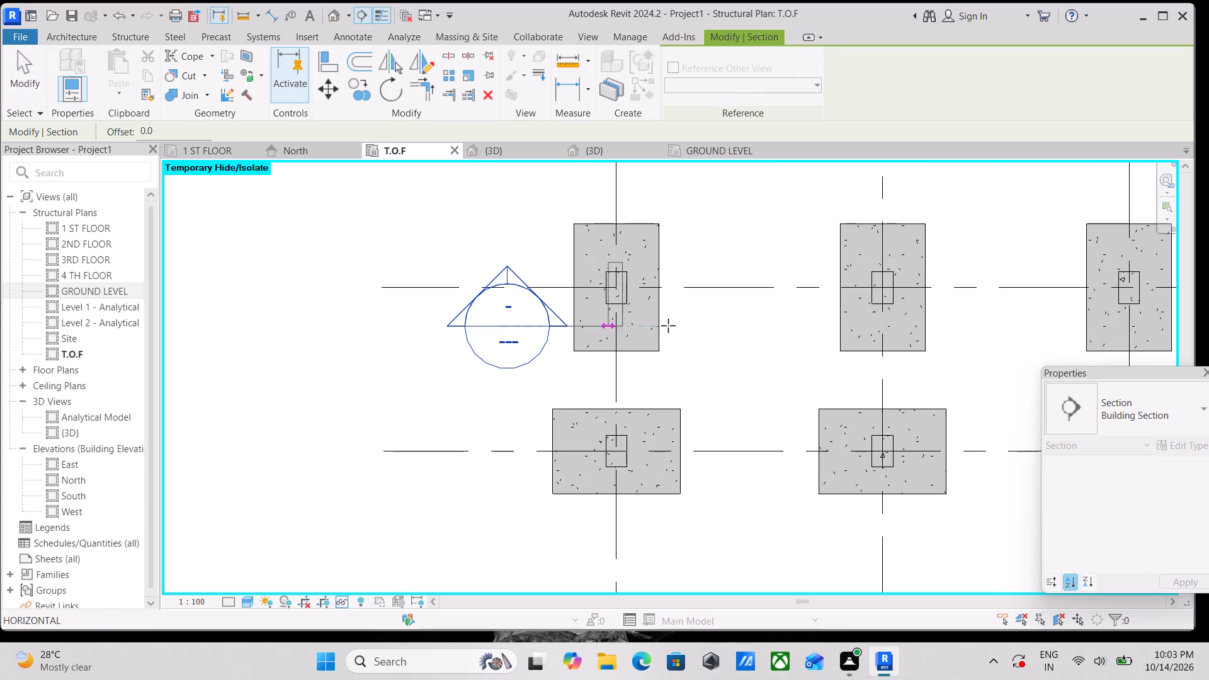
click(734, 321)
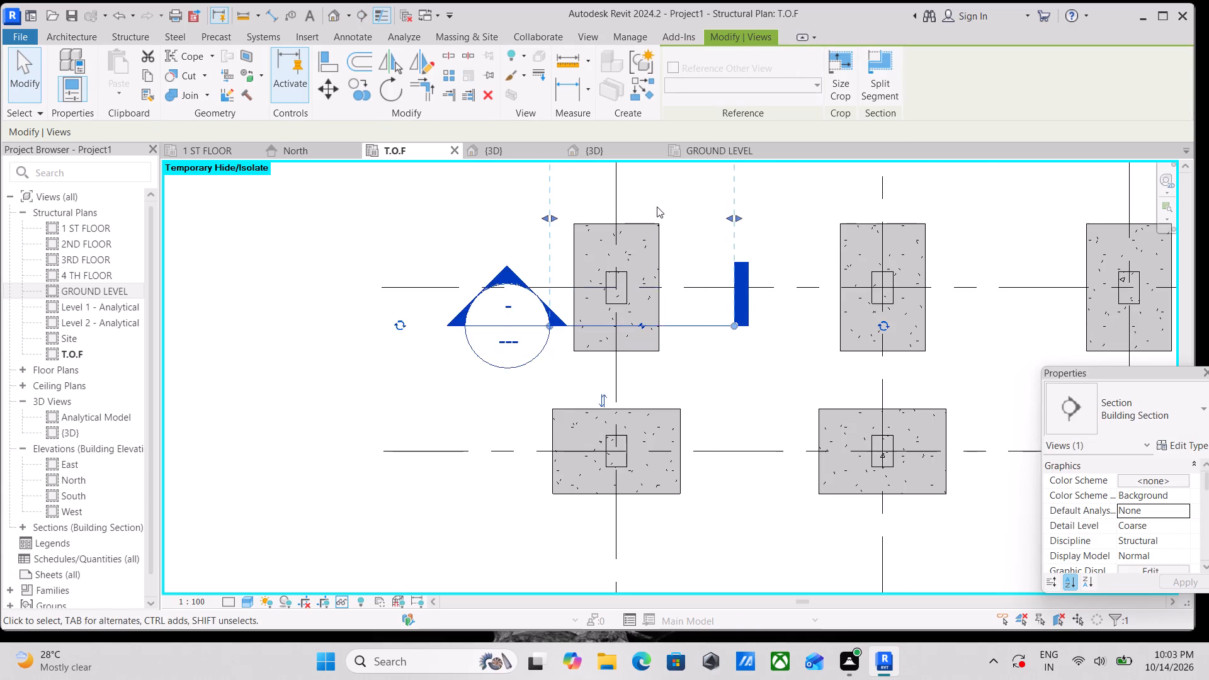
Shorten the section's view depth so its far limit lies within the footing at grids A and 1.
scroll(657, 207, down, 4)
middle_drag(662, 208, 667, 373)
drag(653, 319, 652, 355)
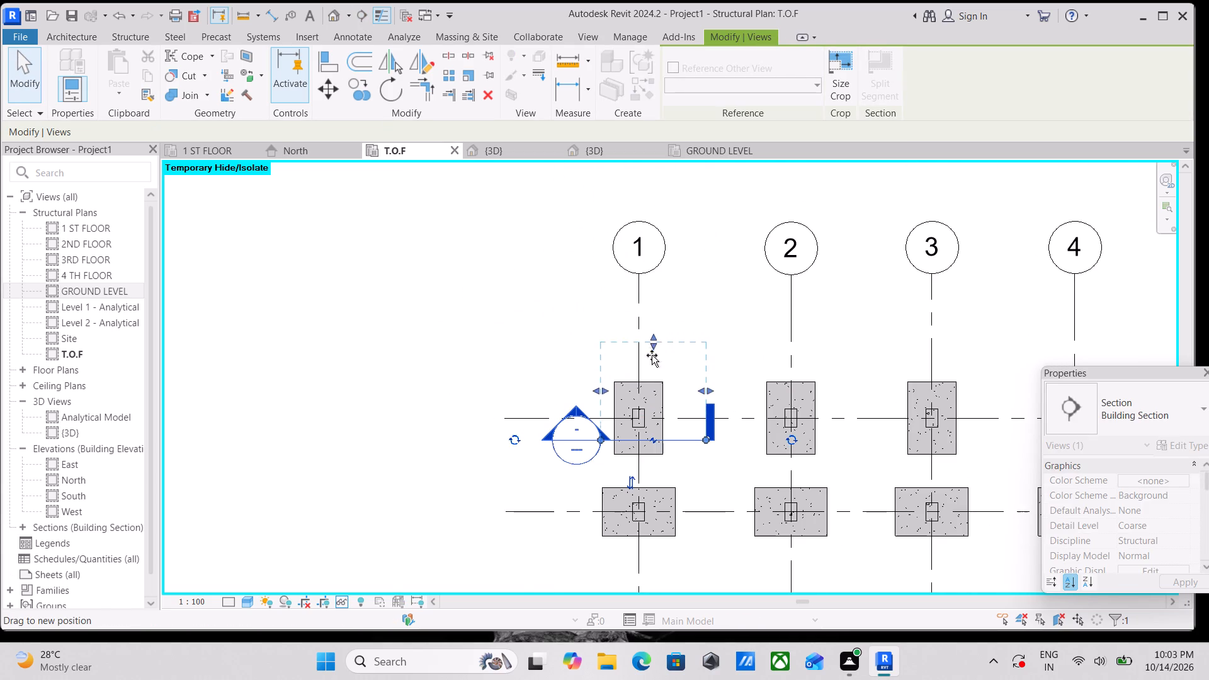
drag(652, 355, 650, 393)
Open the view of the new section through footing A-1.
scroll(579, 436, up, 6)
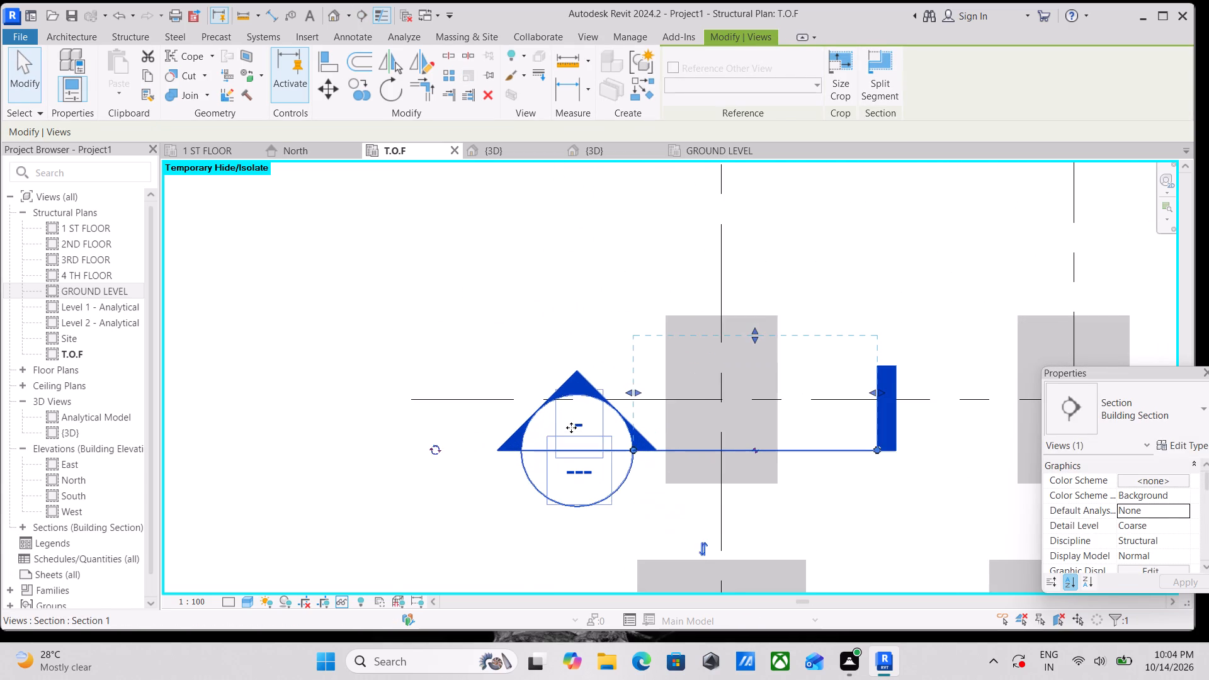
right_click(570, 380)
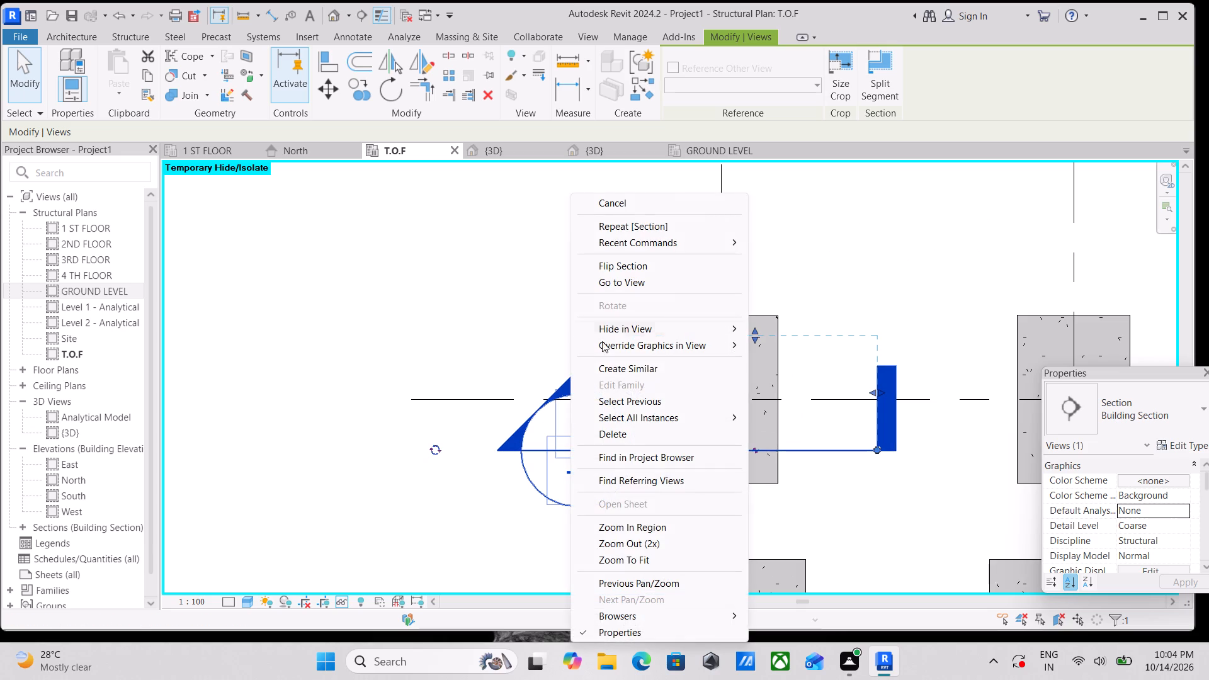
click(640, 280)
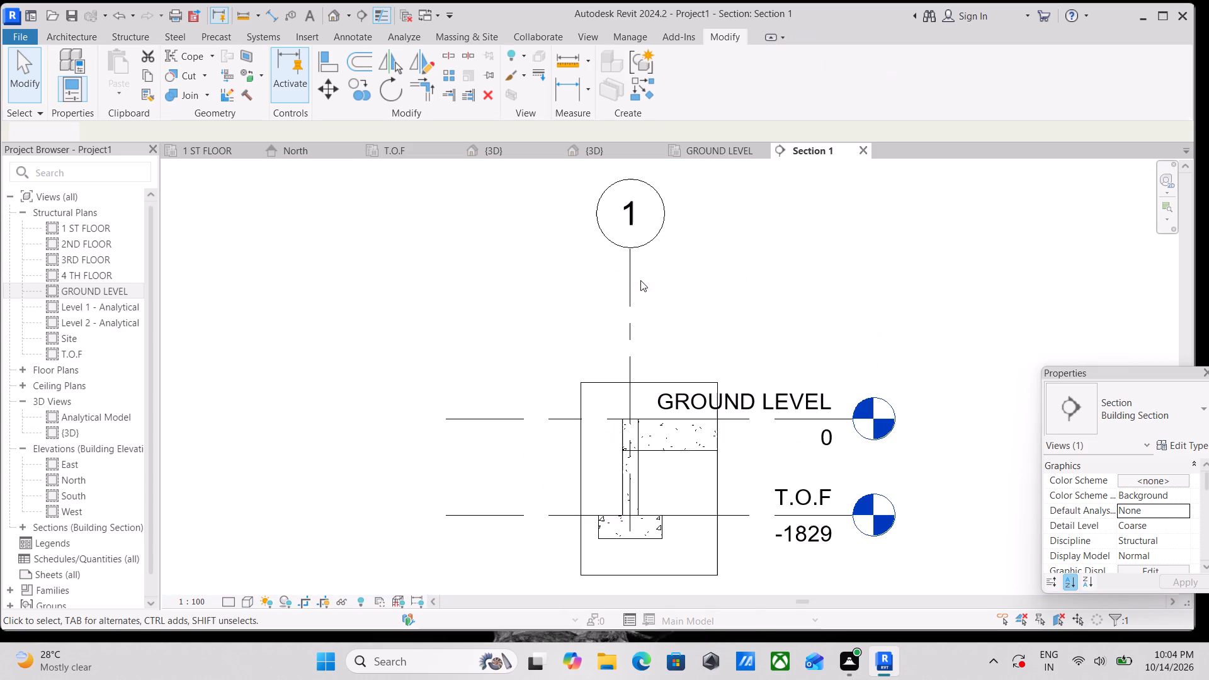
Tighten the section's crop region, lowering its top edge to GROUND LEVEL and bringing its beam-side edge closer to the column.
scroll(654, 470, up, 3)
scroll(657, 381, down, 2)
middle_drag(657, 381, 642, 326)
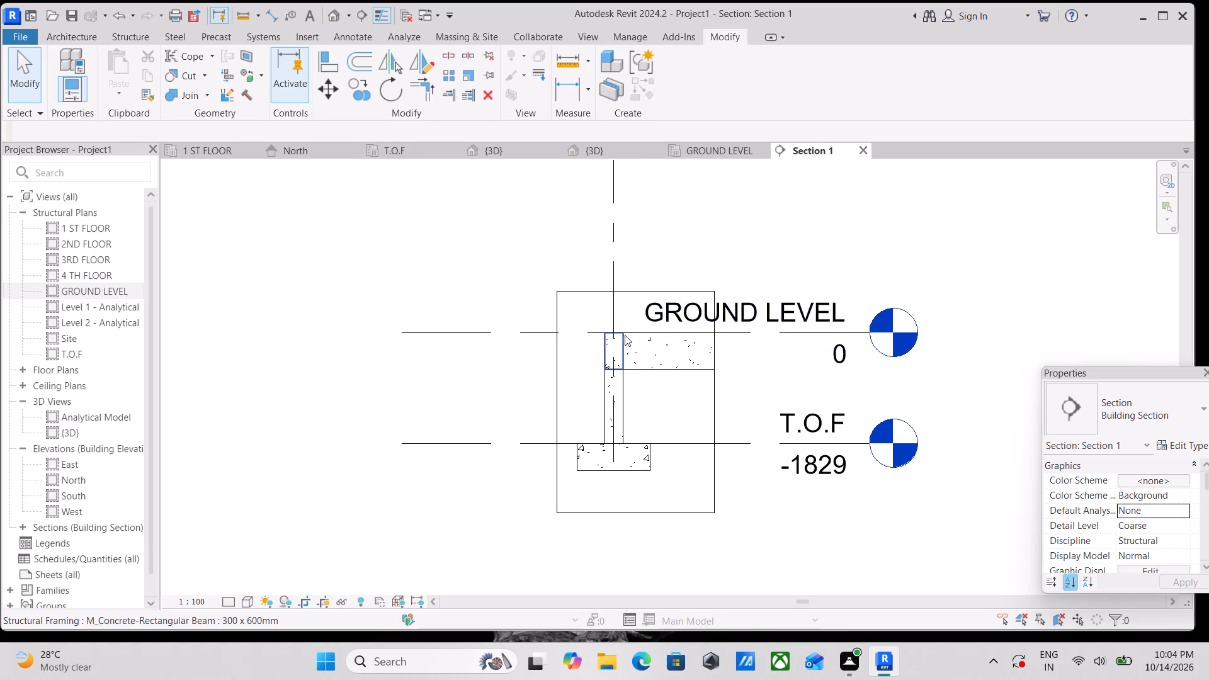
click(595, 297)
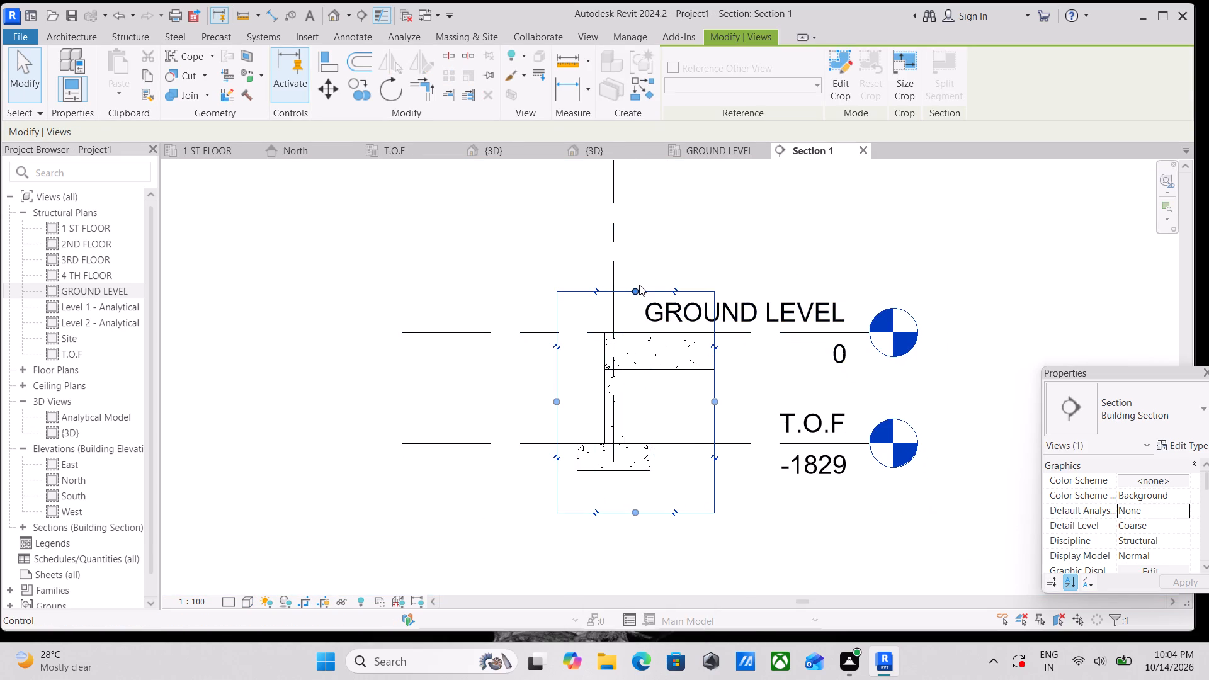
drag(633, 292, 623, 319)
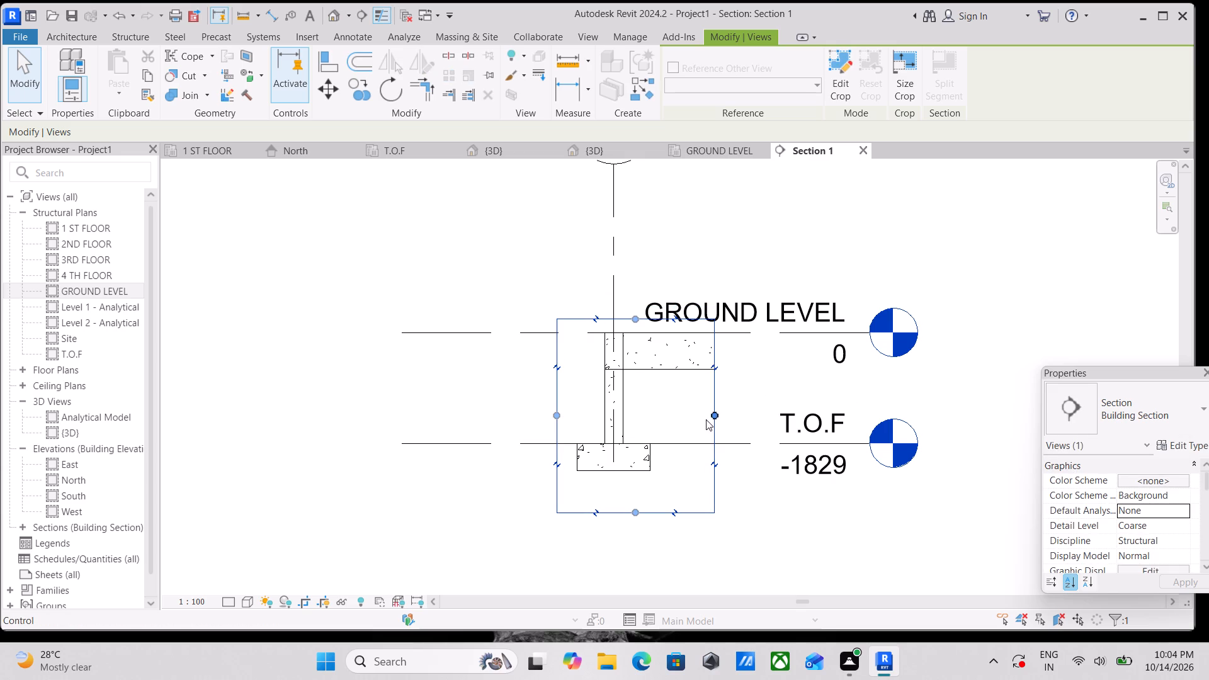
drag(712, 409, 678, 405)
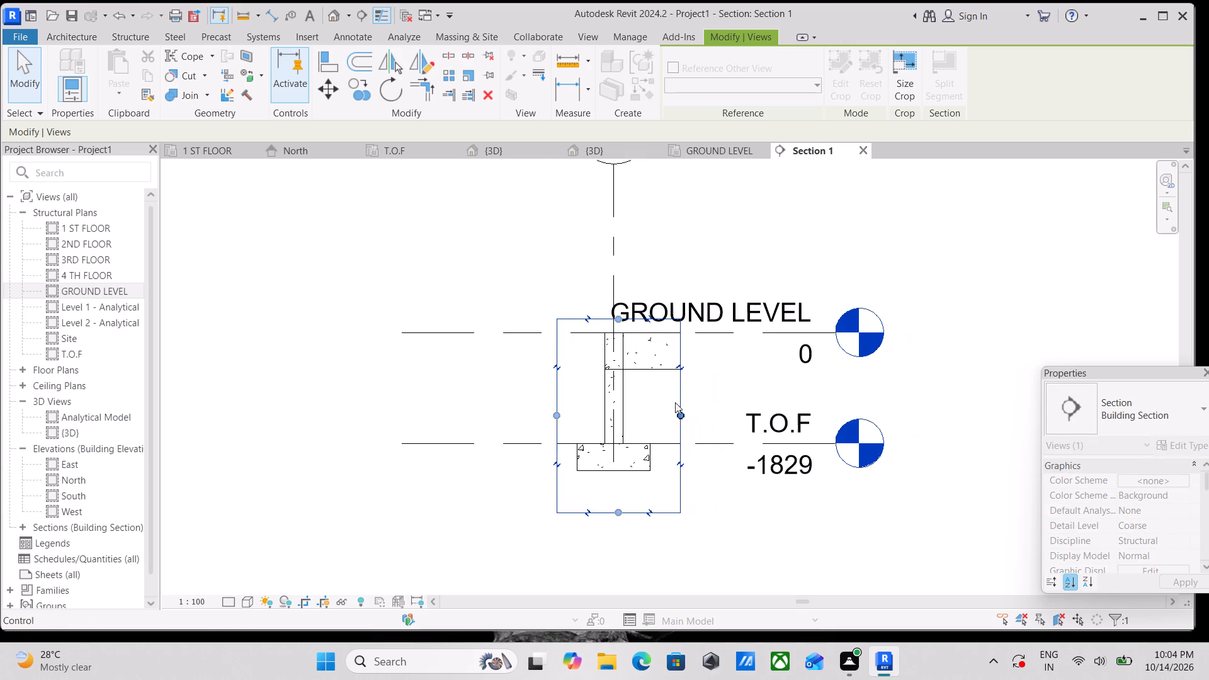
scroll(613, 341, up, 3)
scroll(653, 394, down, 2)
middle_drag(653, 394, 707, 392)
scroll(671, 330, up, 3)
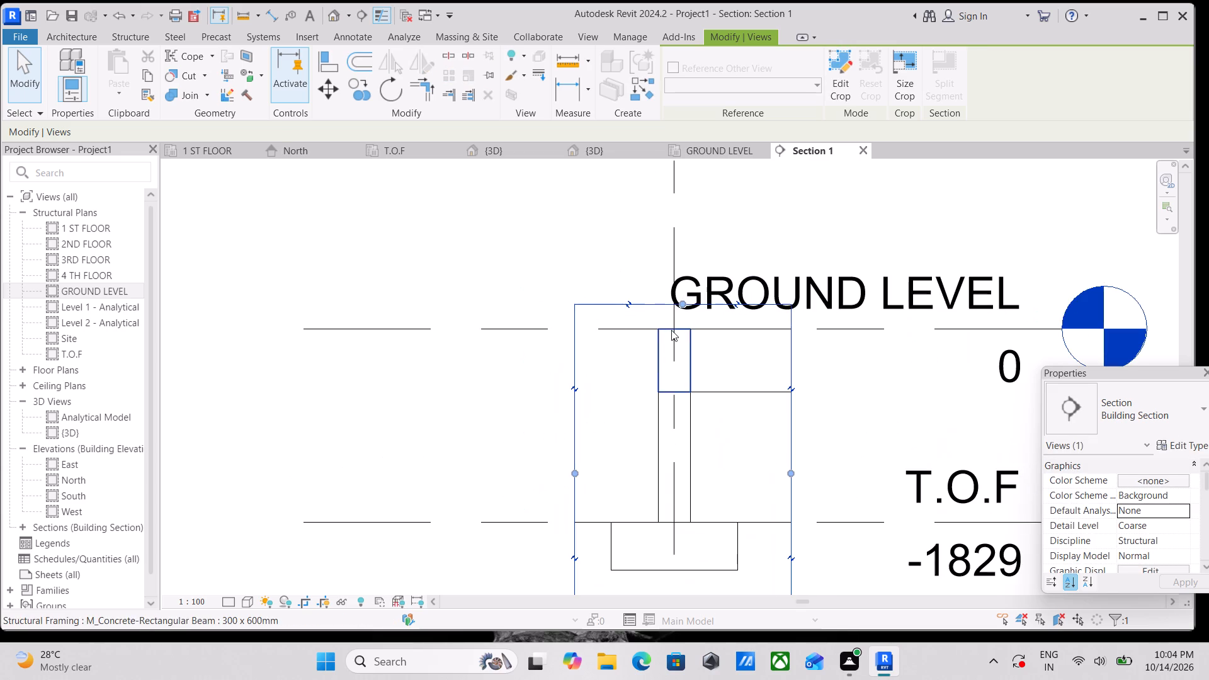
drag(684, 305, 683, 329)
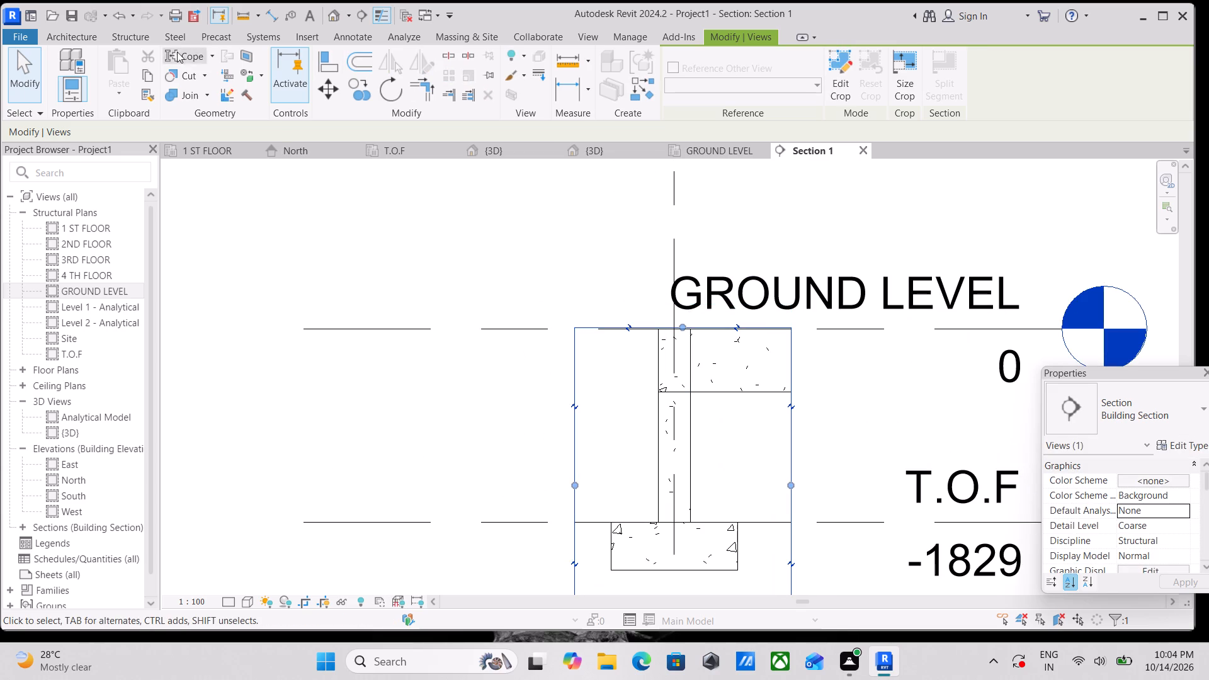
Start the reinforcement Cover tool in element-picking mode and open the Rebar Cover Settings.
click(90, 37)
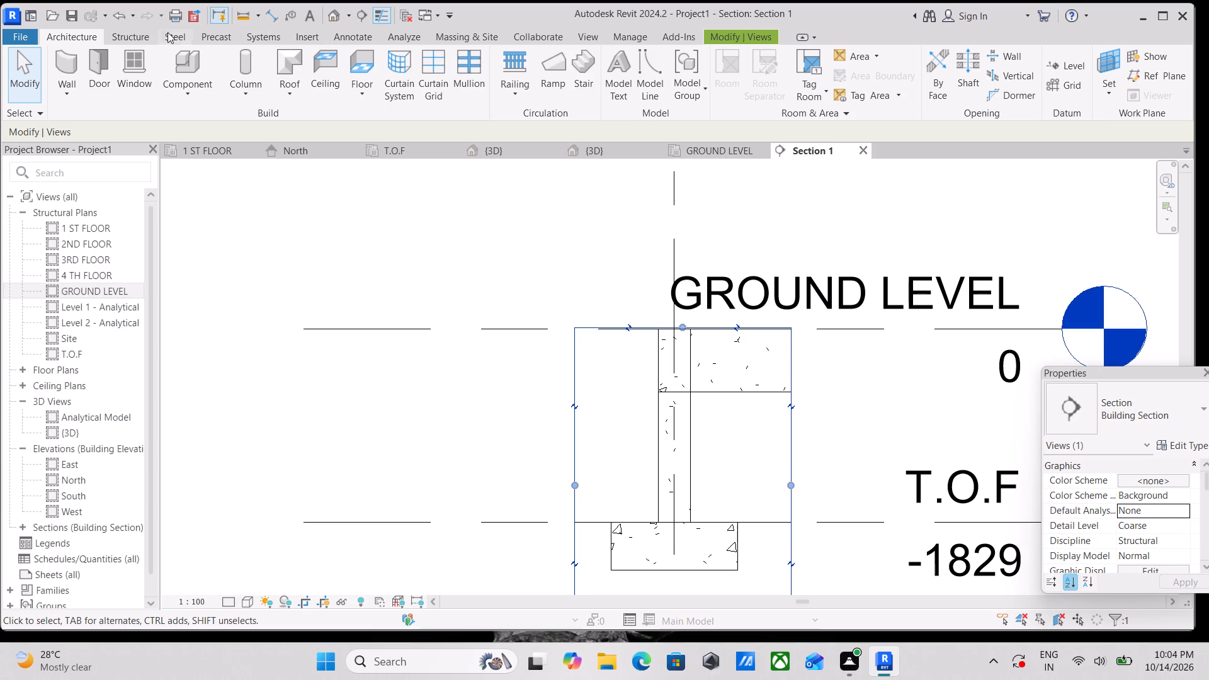
click(133, 33)
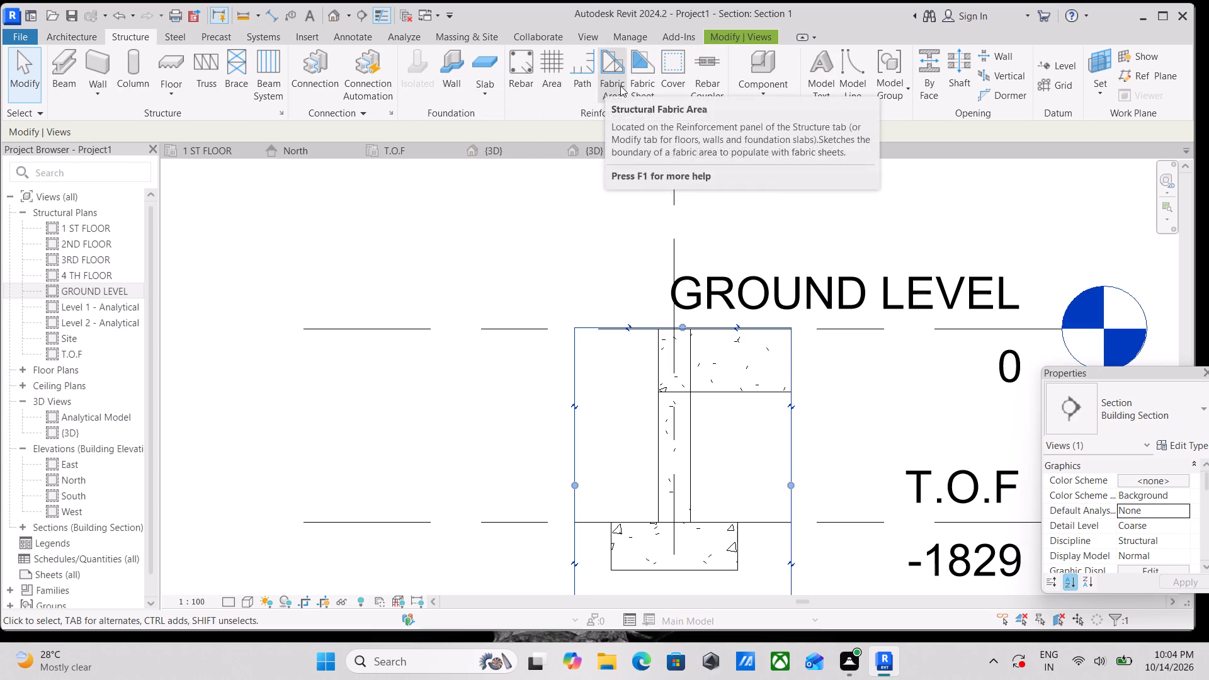
click(666, 87)
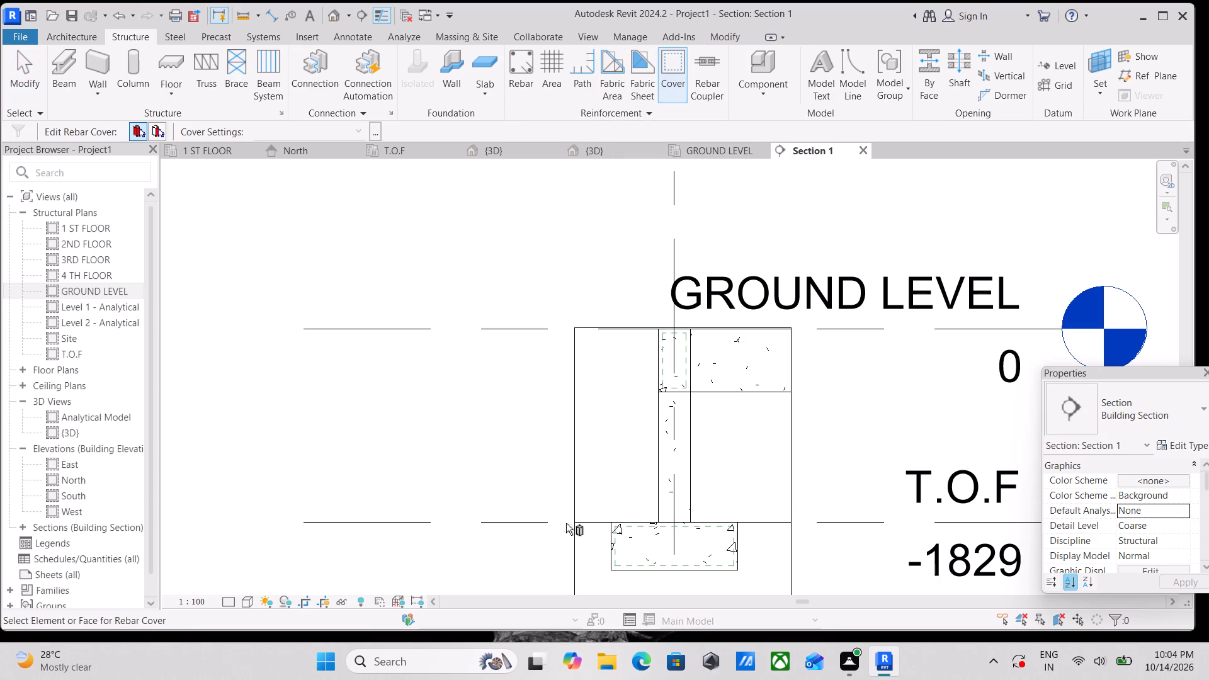
scroll(632, 533, up, 8)
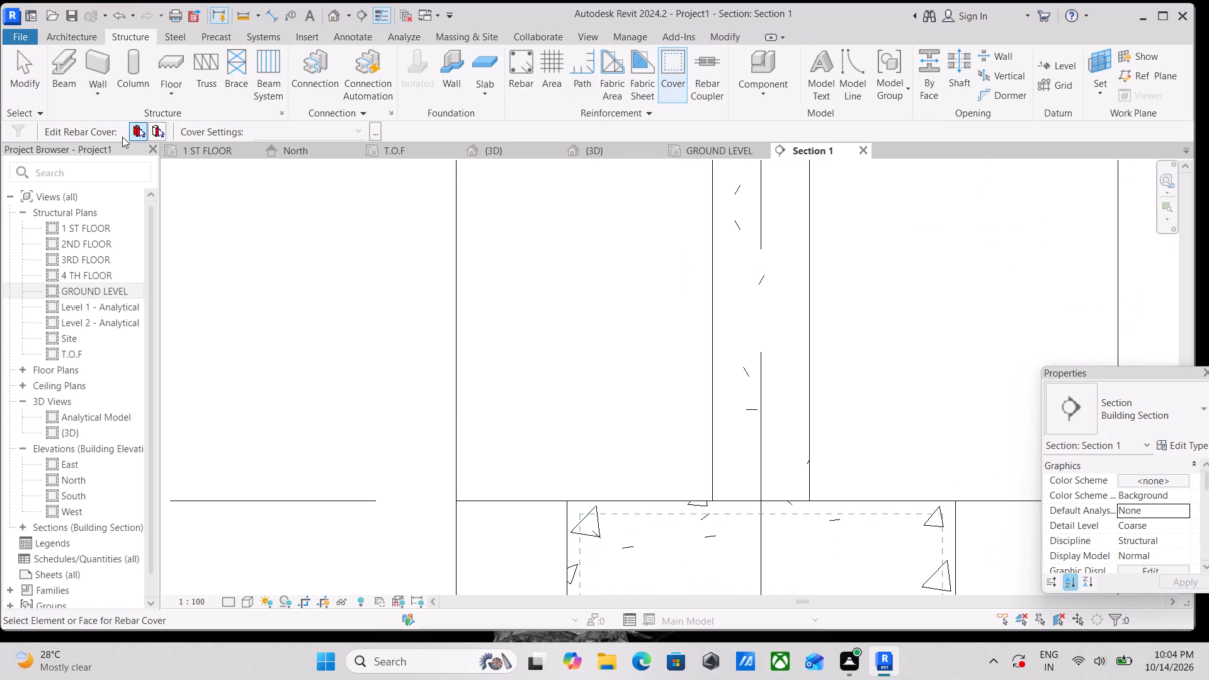
click(139, 127)
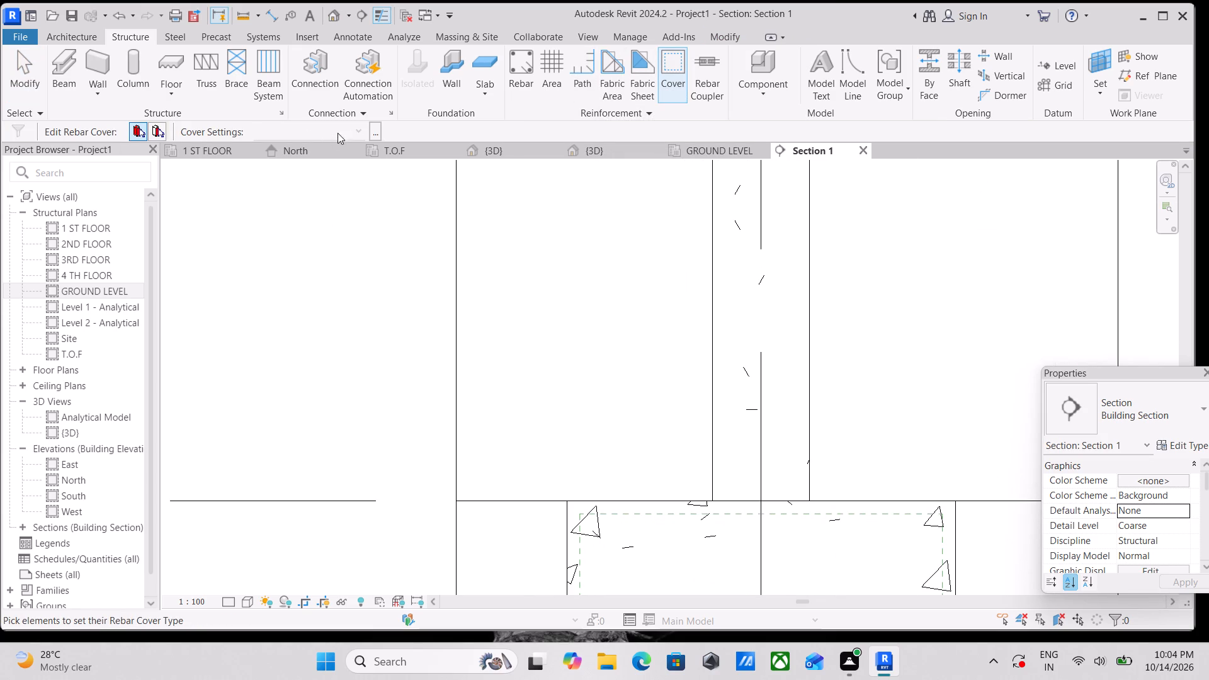
click(375, 129)
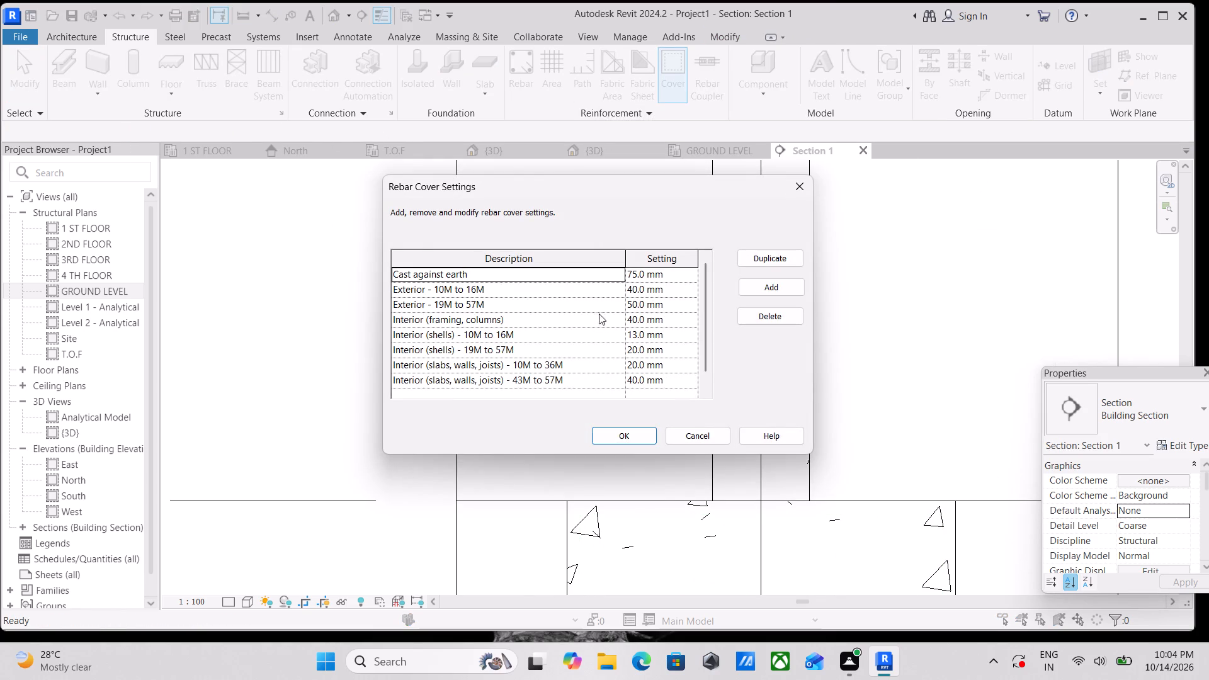
Examine the existing rebar cover types and their cover distances.
click(637, 290)
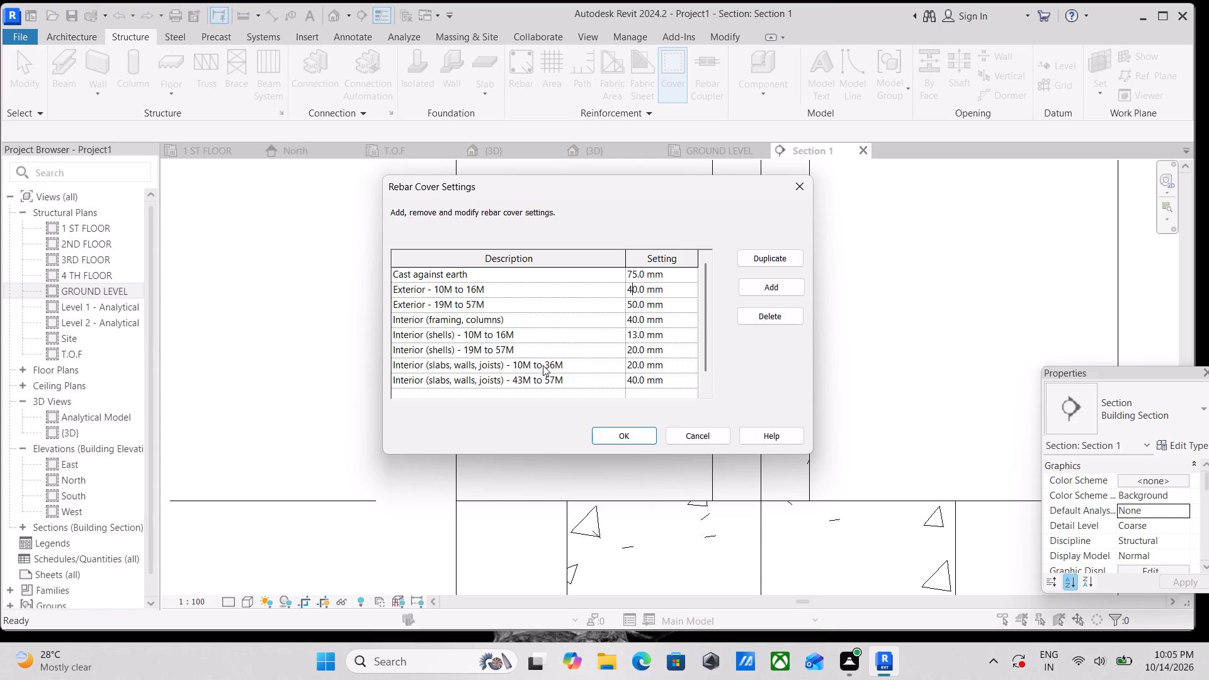
scroll(543, 366, down, 1)
scroll(607, 399, down, 1)
scroll(607, 399, up, 7)
scroll(450, 323, up, 2)
scroll(611, 288, down, 3)
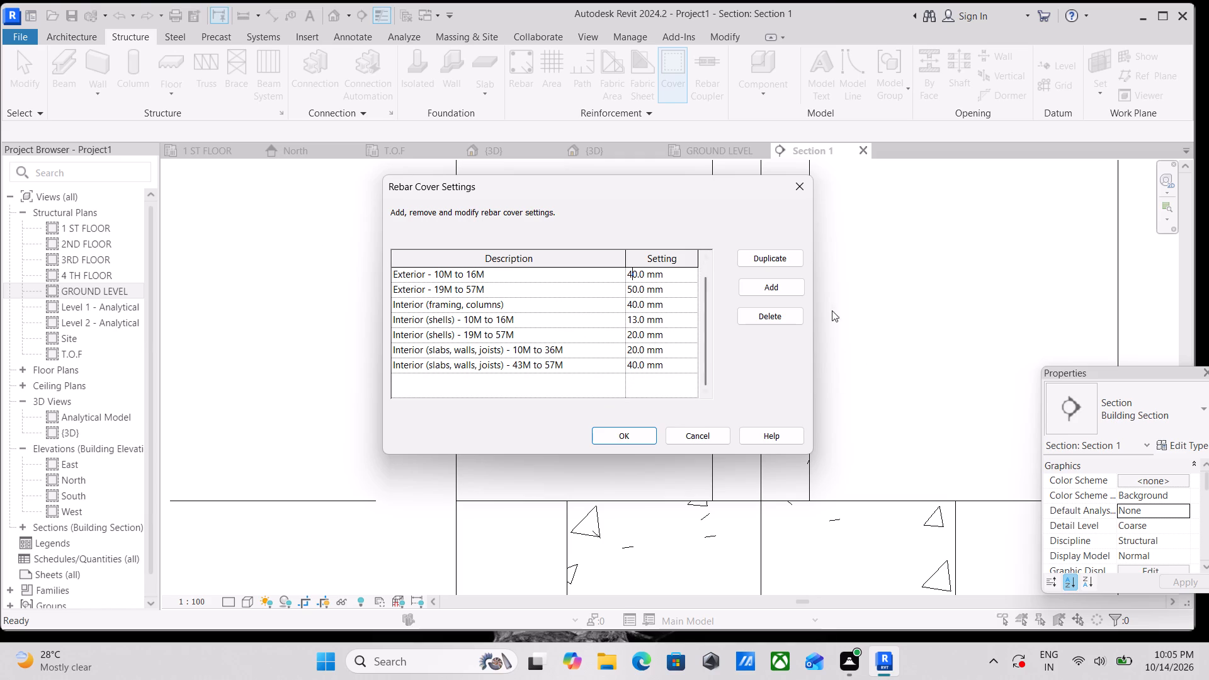
Add a rebar cover type named "foundation cover rebar" with a 40 mm cover distance.
click(779, 282)
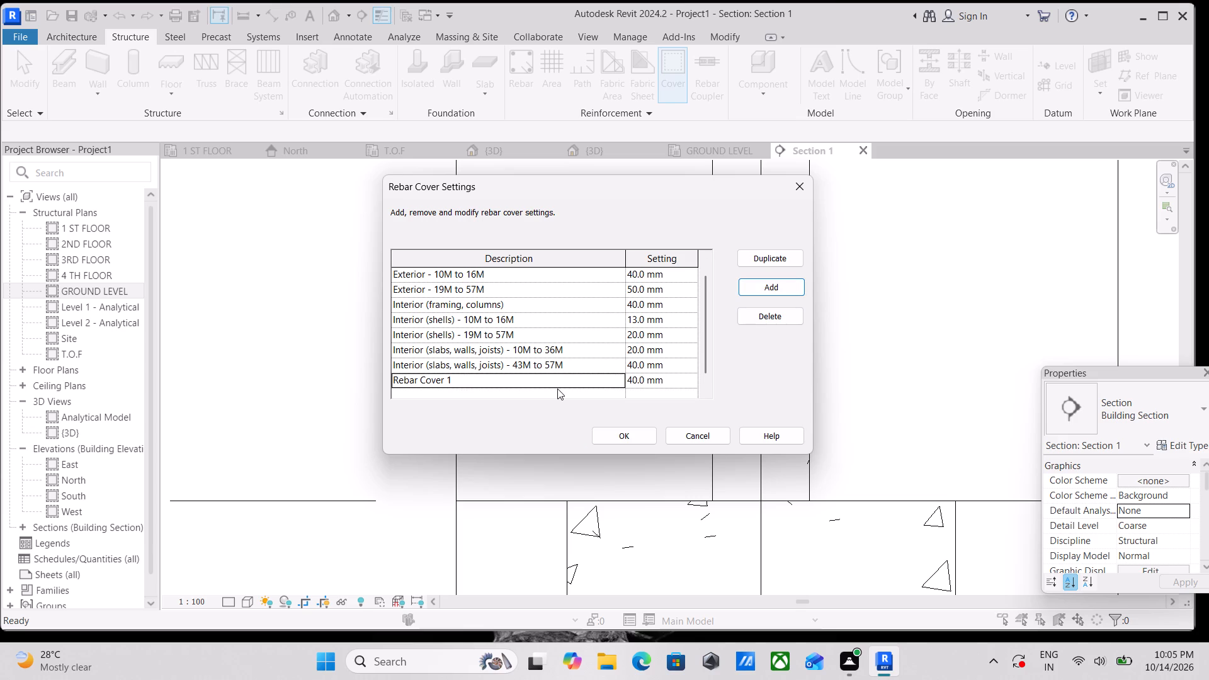
click(501, 377)
key(BackSpace)
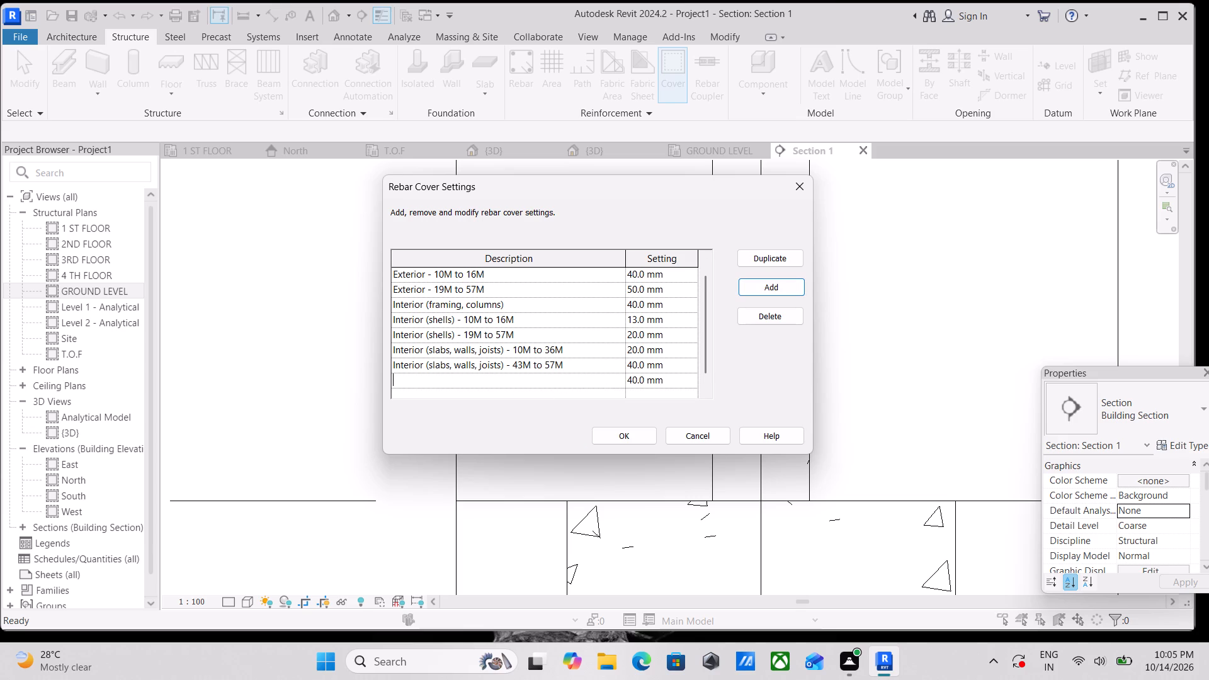
text(foundatiom)
key(BackSpace)
text(n)
key(space)
text(cover)
key(space)
text(rebar)
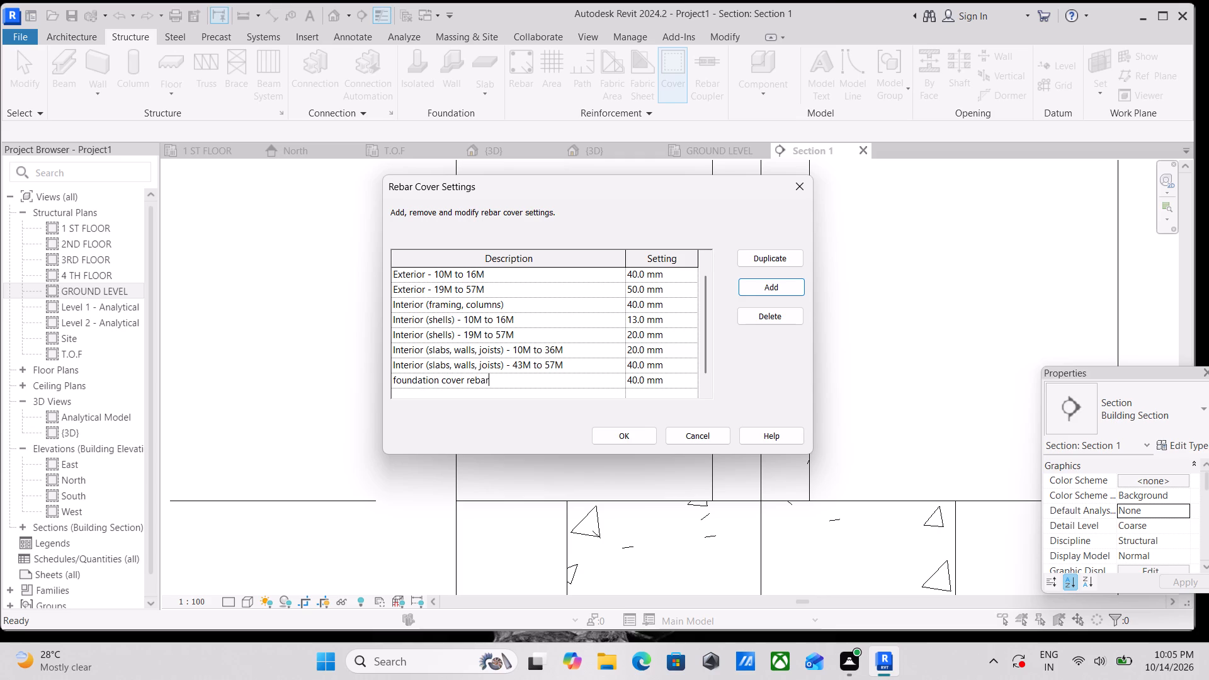
click(632, 437)
Reopen the Rebar Cover Settings and examine the cover type list, including the foundation cover rebar entry.
scroll(584, 448, down, 2)
middle_drag(584, 448, 572, 390)
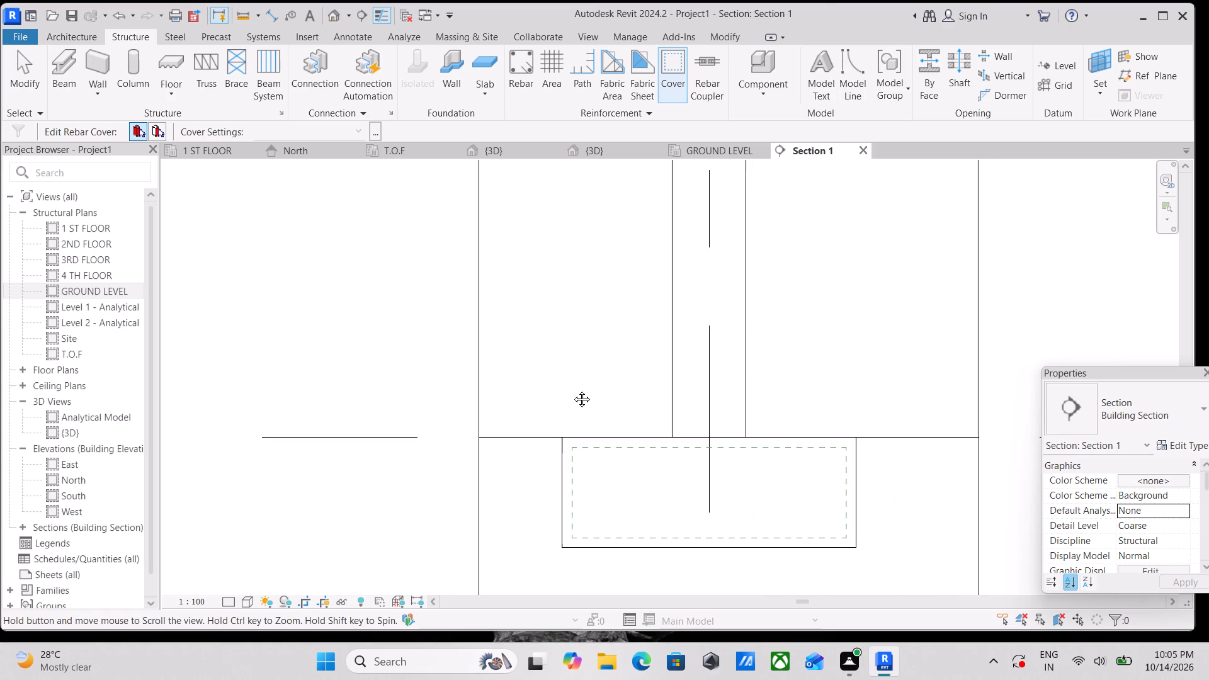
middle_drag(572, 390, 570, 385)
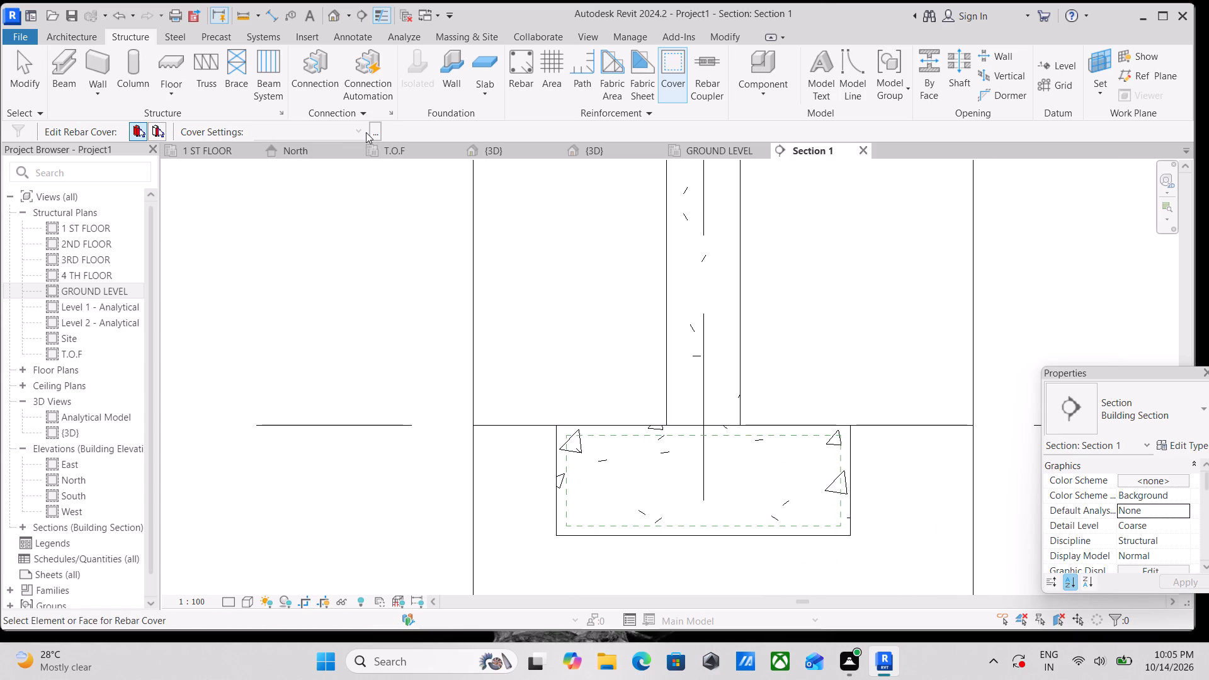
click(378, 131)
scroll(577, 397, down, 5)
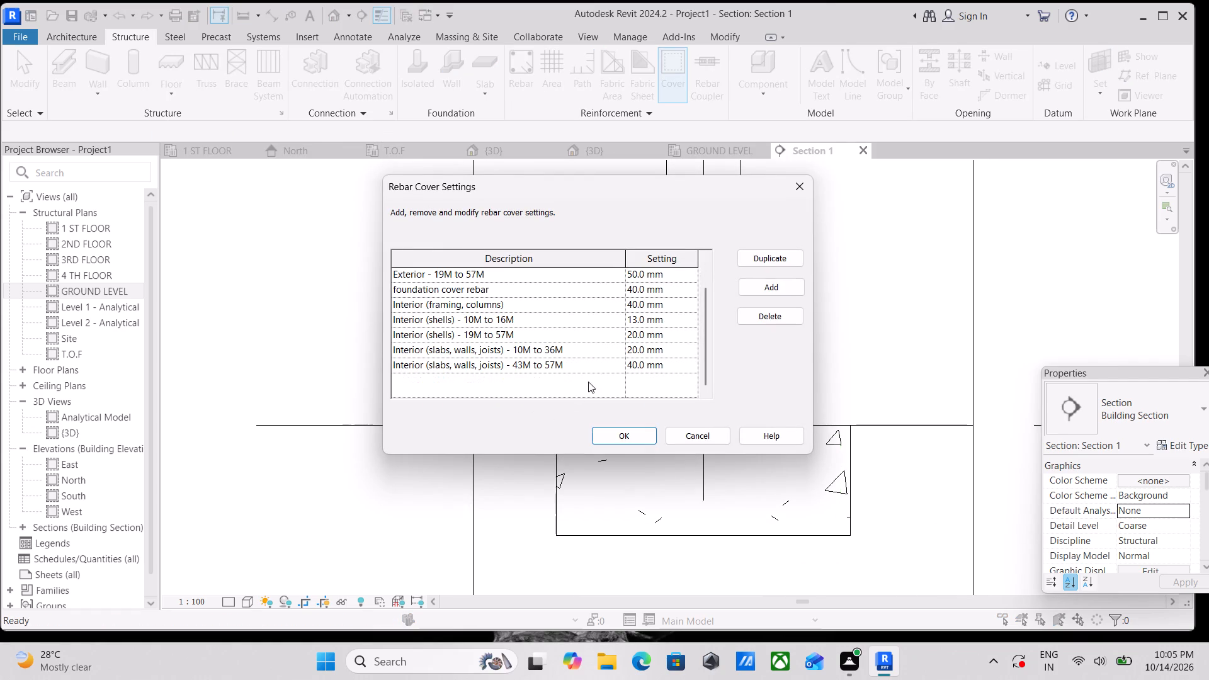
scroll(636, 370, up, 6)
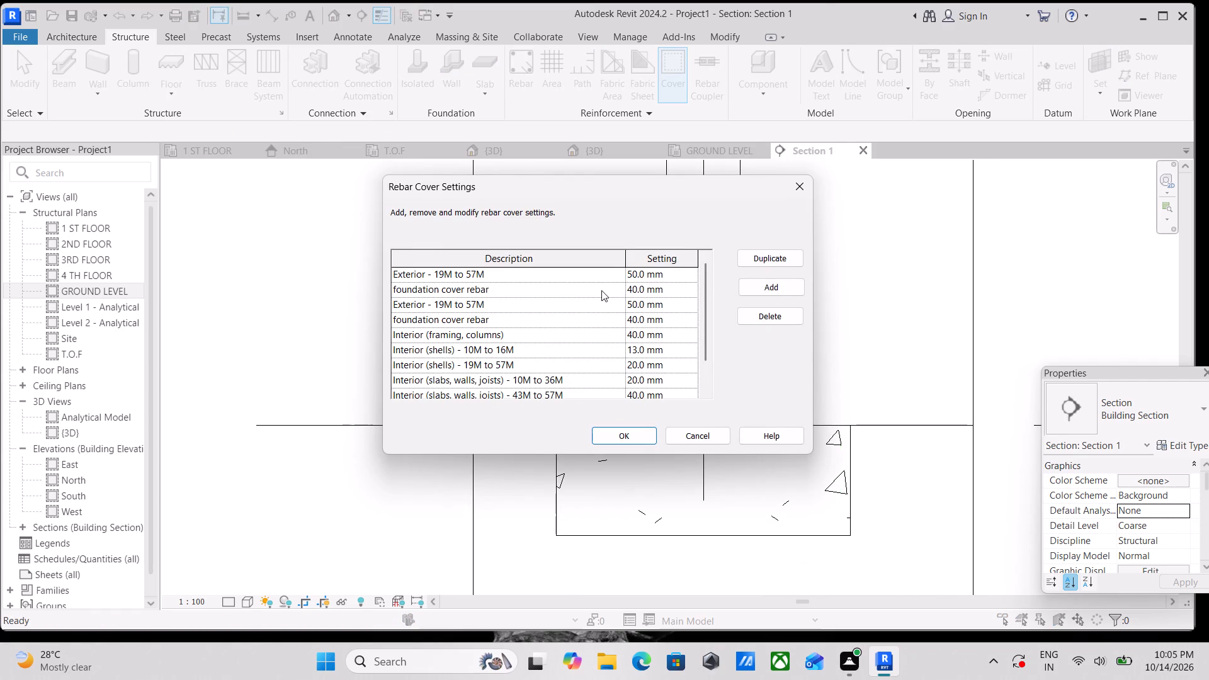
scroll(466, 378, down, 3)
scroll(486, 377, up, 3)
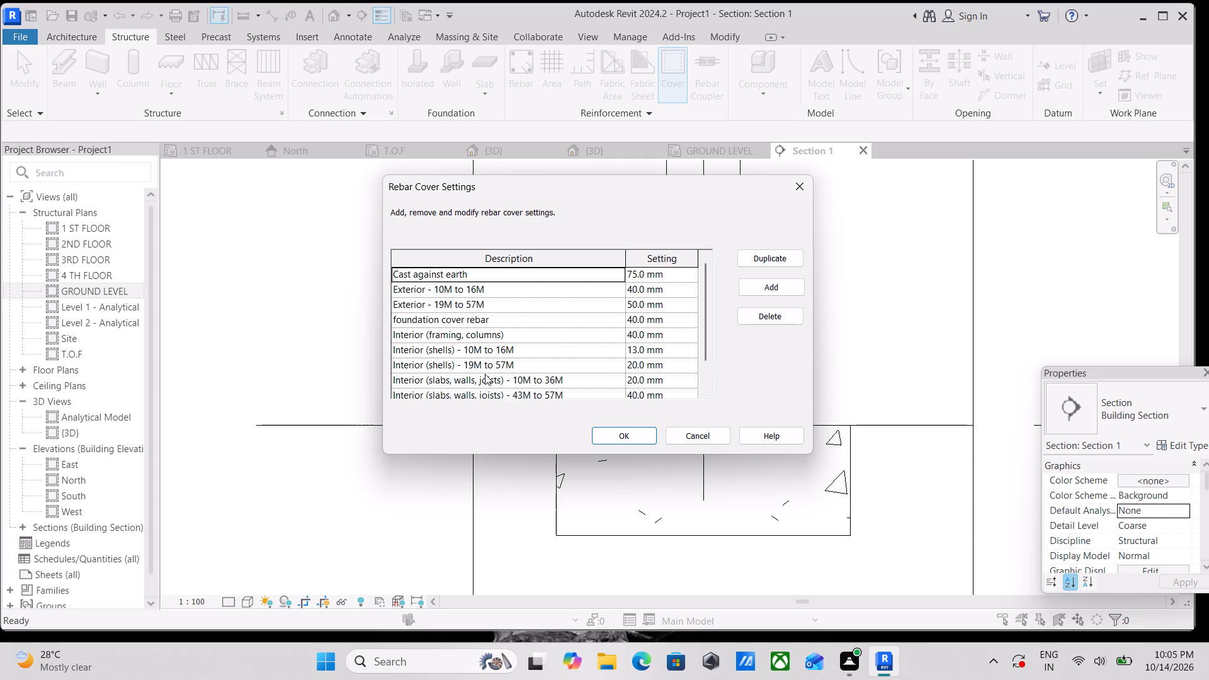
click(444, 318)
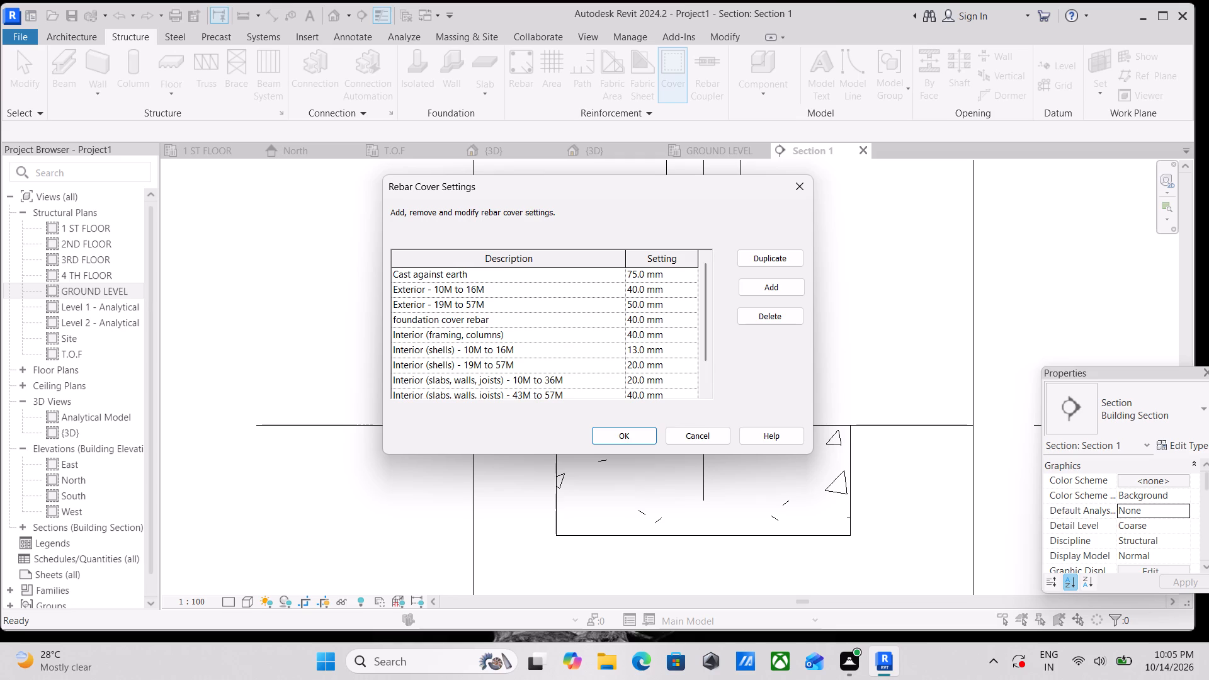
click(553, 325)
click(637, 438)
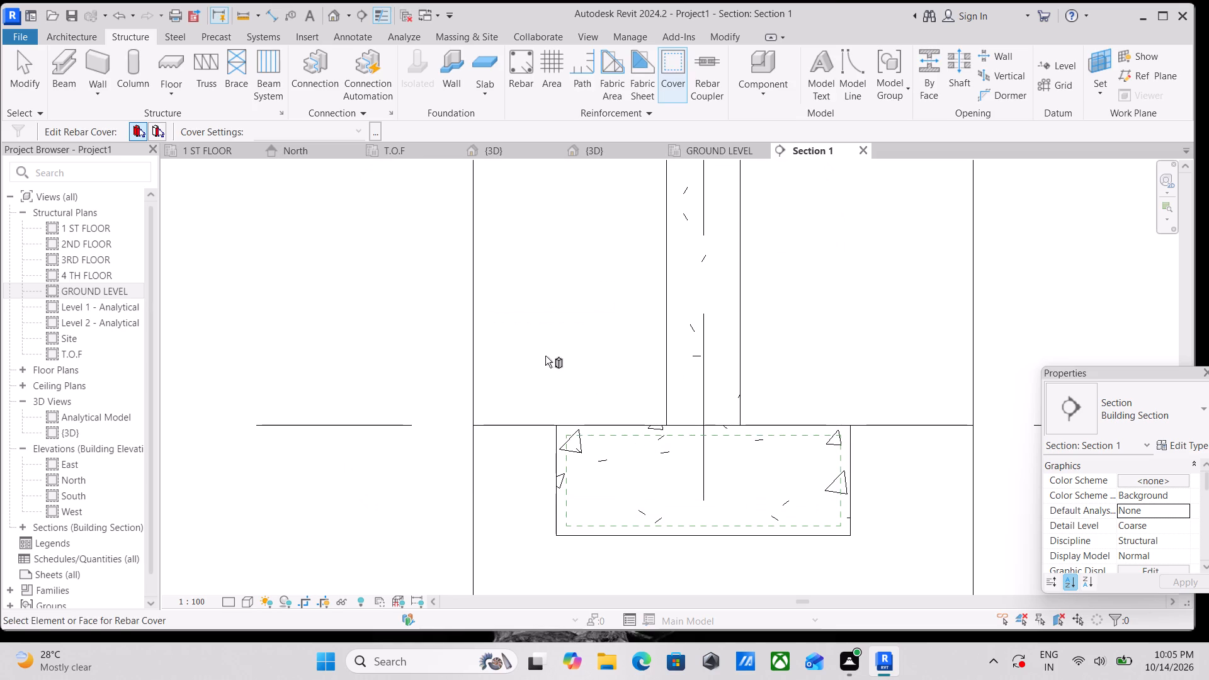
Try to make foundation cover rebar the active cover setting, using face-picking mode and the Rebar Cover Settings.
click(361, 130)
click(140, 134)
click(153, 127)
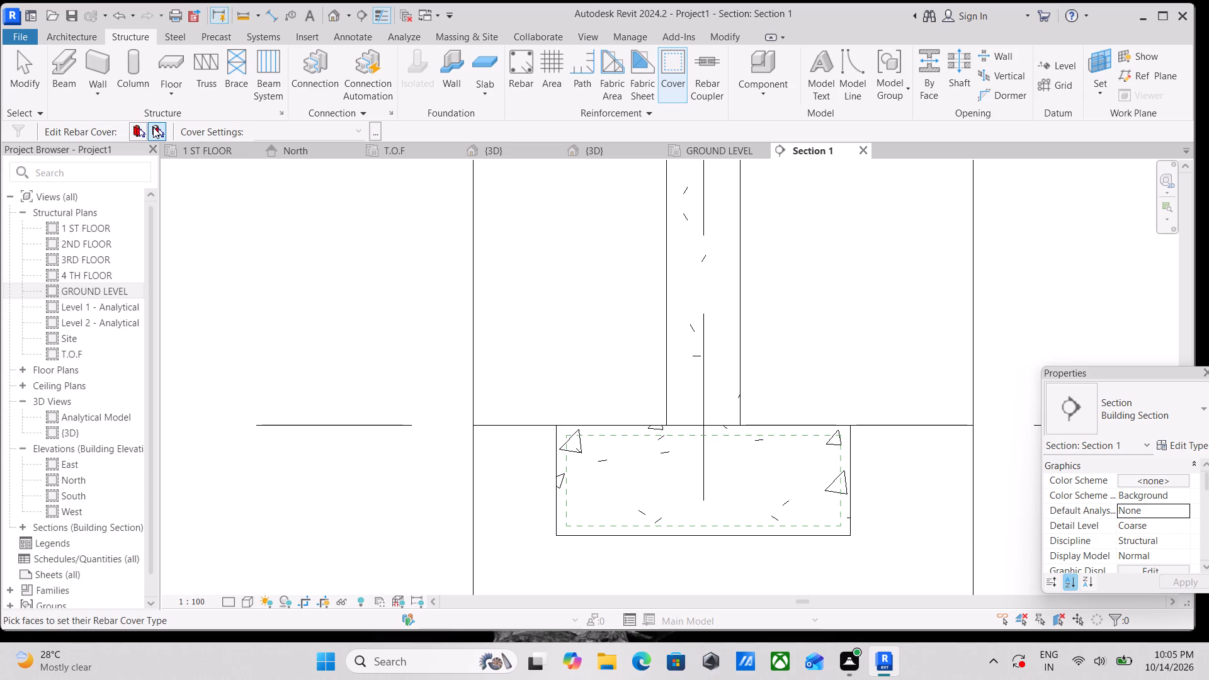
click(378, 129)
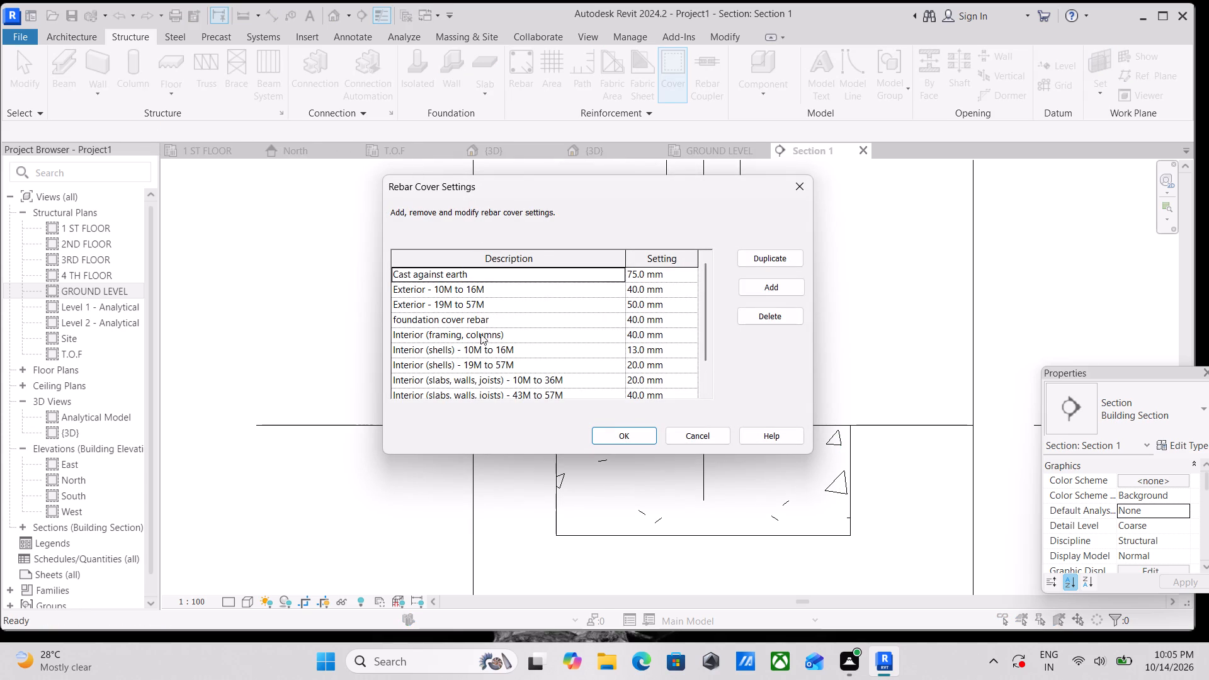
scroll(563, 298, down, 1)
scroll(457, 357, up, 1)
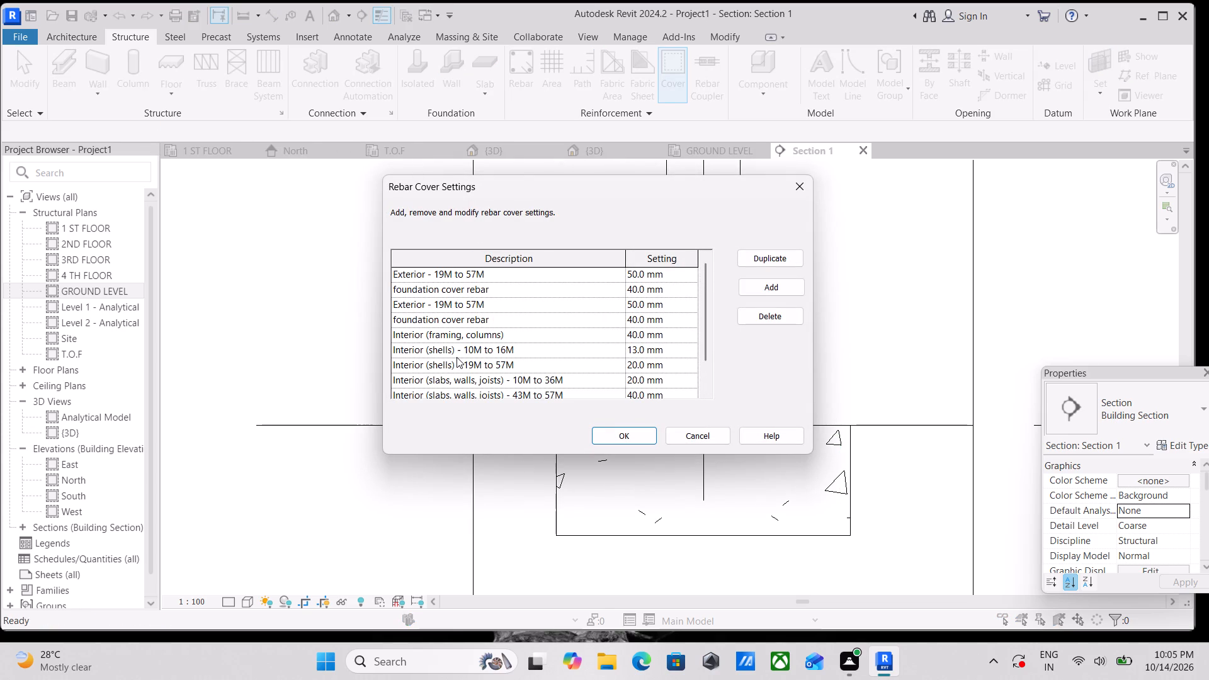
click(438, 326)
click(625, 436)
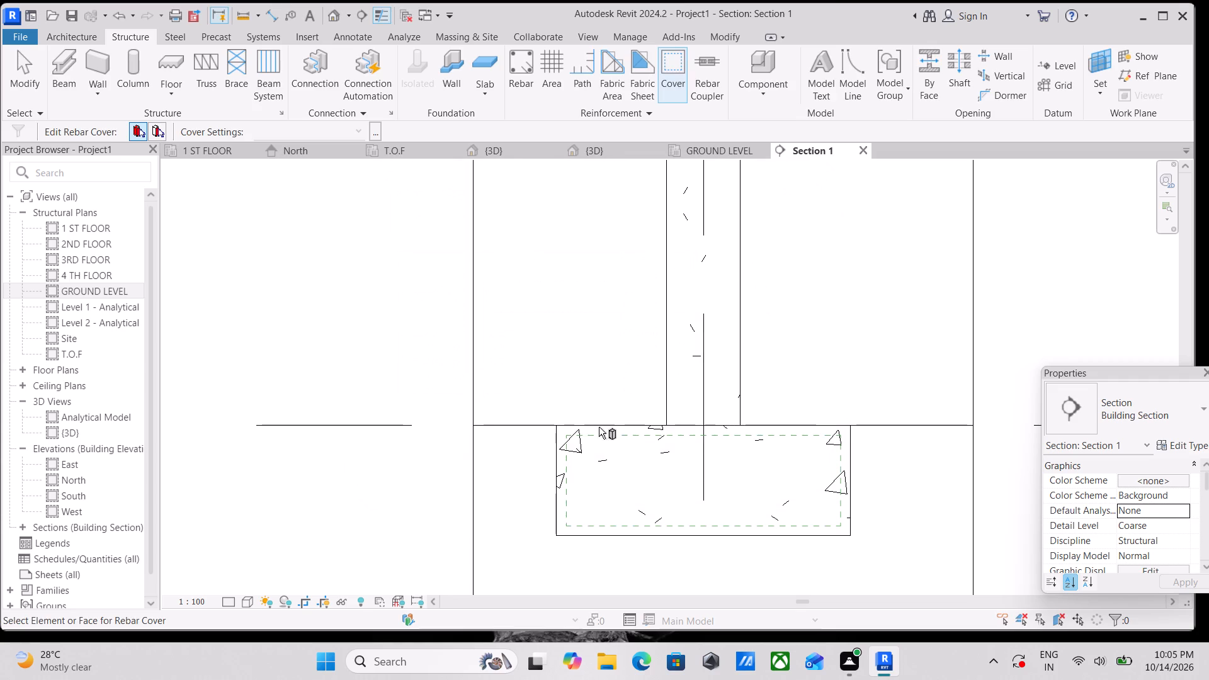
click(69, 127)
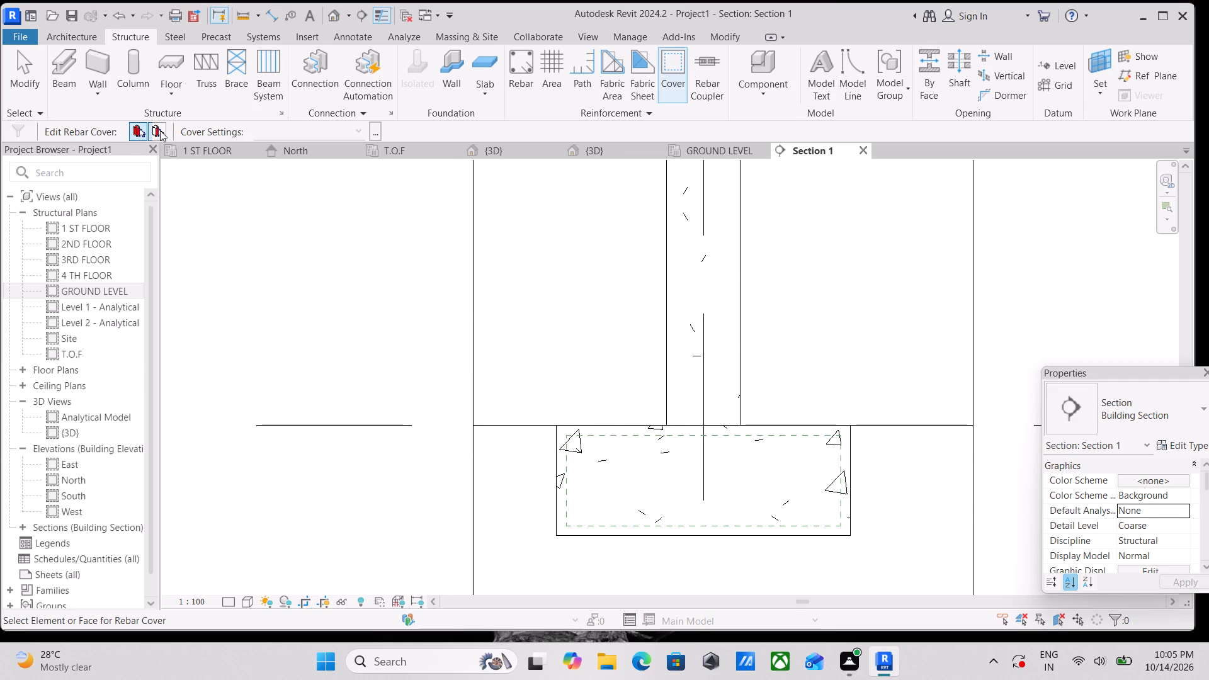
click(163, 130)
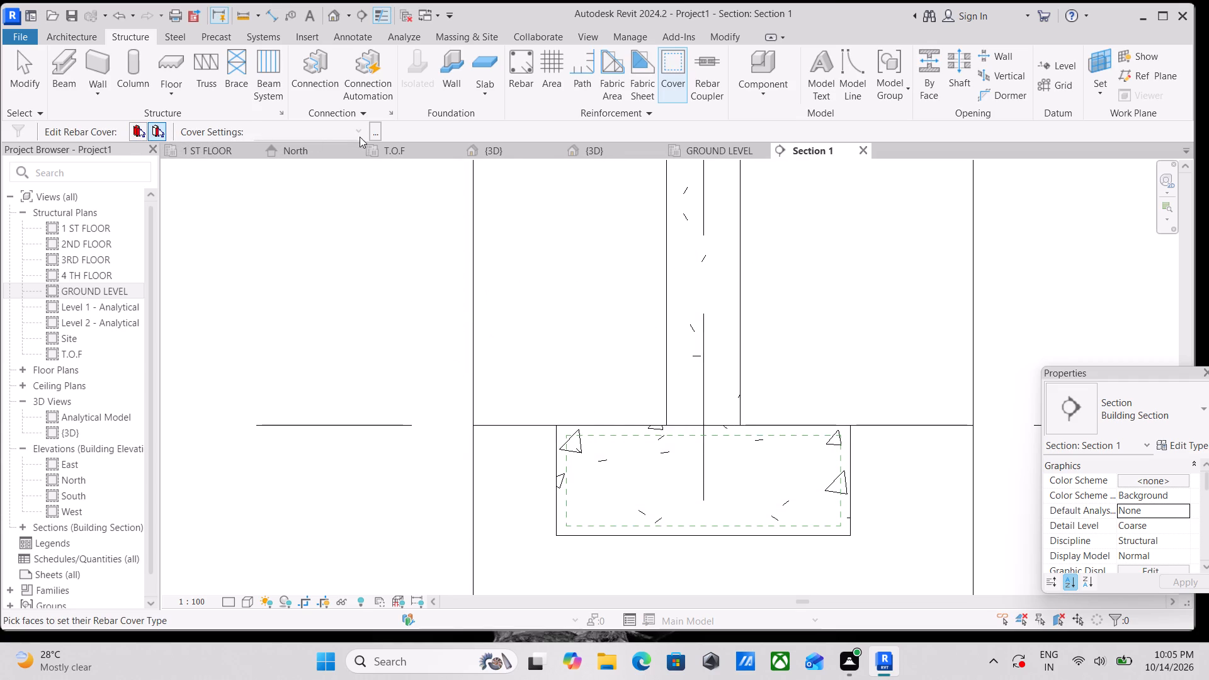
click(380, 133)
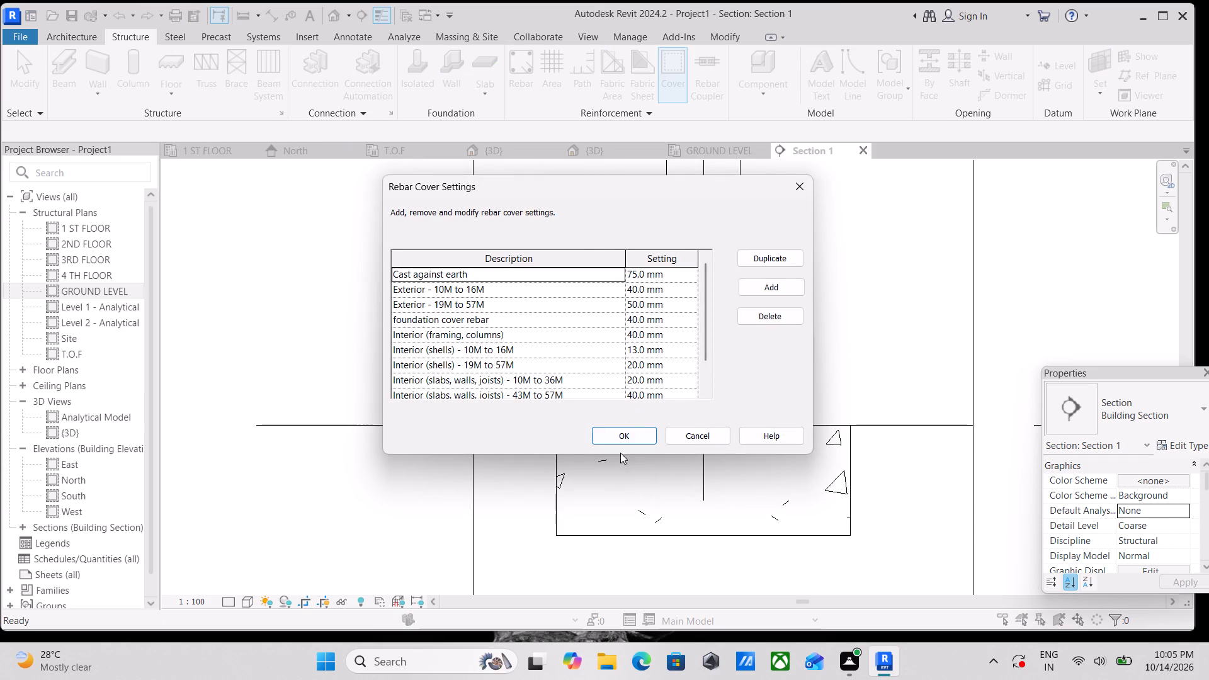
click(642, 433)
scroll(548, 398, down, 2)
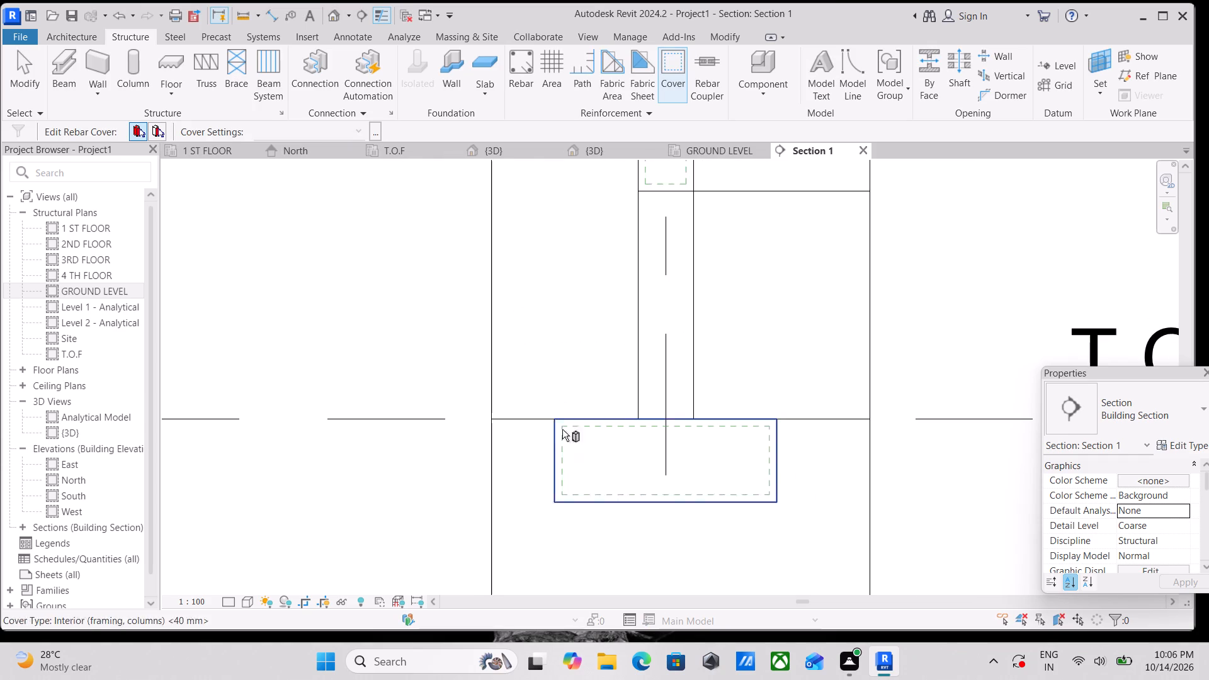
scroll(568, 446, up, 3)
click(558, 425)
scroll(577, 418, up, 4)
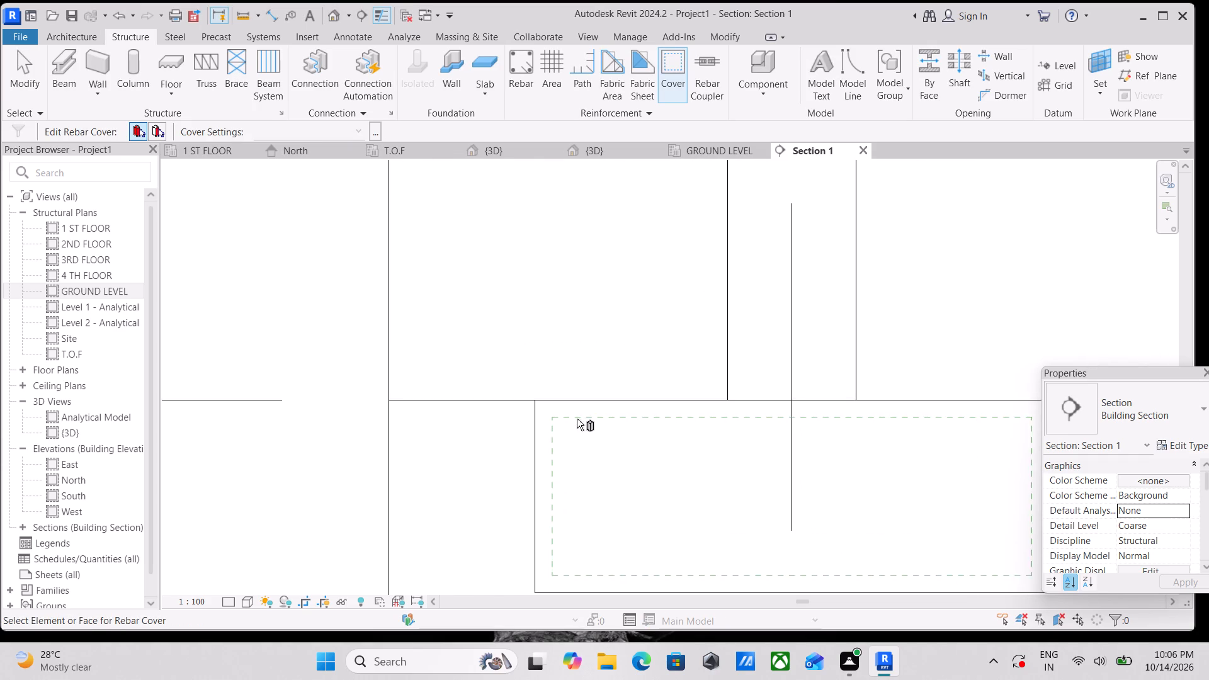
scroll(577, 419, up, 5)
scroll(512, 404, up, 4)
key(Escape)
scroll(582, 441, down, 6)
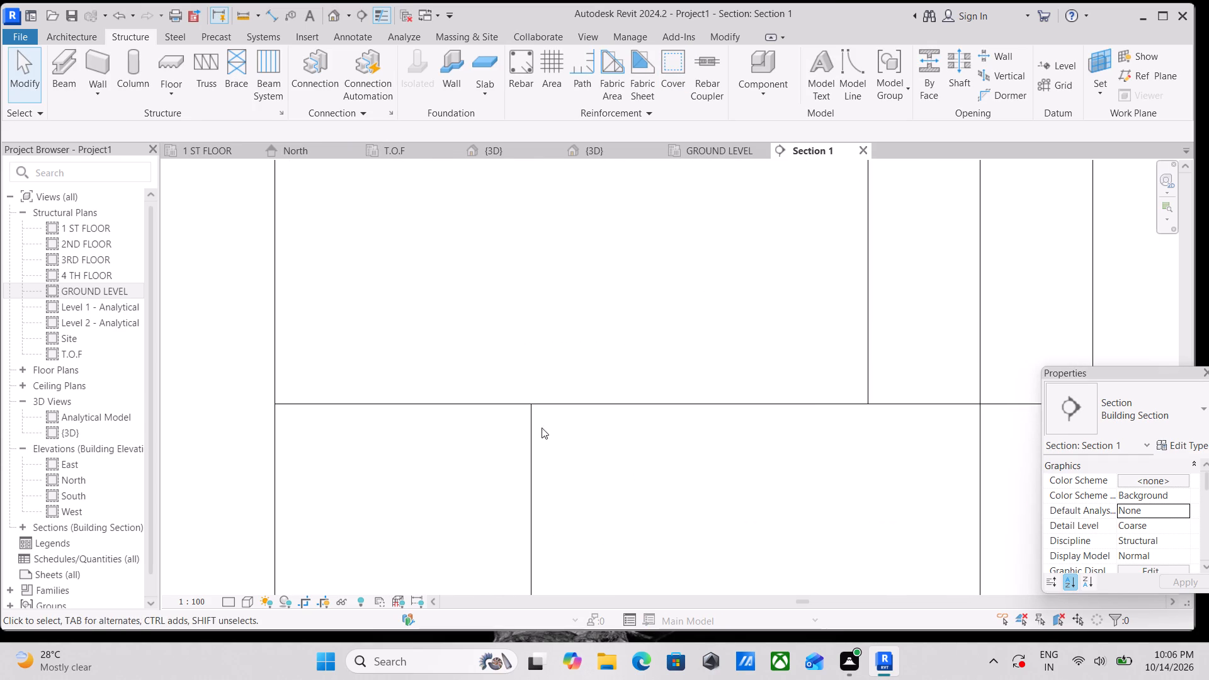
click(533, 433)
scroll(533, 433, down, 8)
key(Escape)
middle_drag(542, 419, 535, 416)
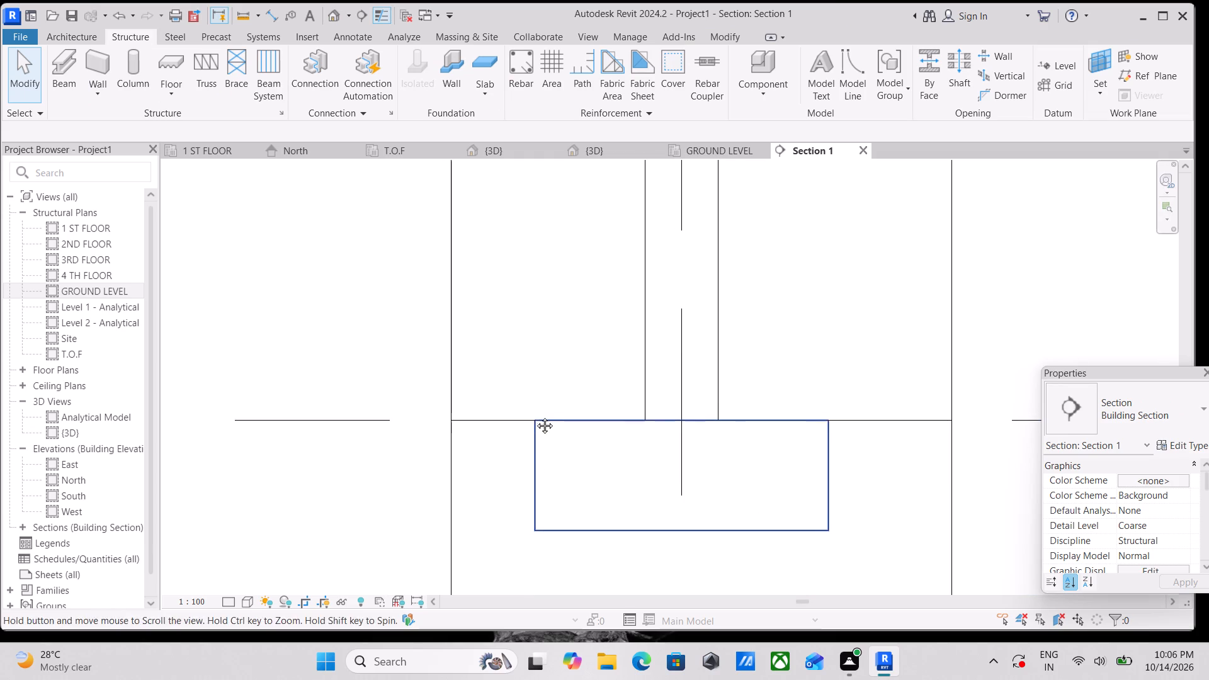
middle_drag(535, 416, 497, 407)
Assign the foundation cover rebar <40 mm> cover type to the whole footing with the Cover tool in element-picking mode.
click(686, 80)
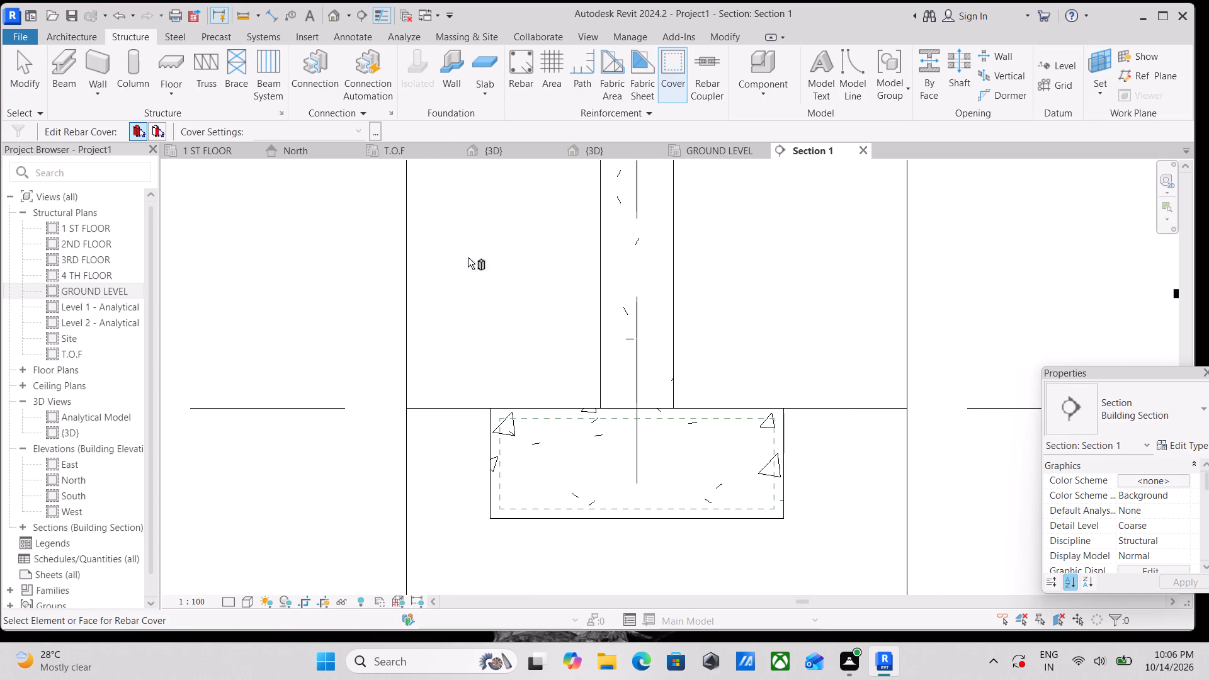
click(156, 132)
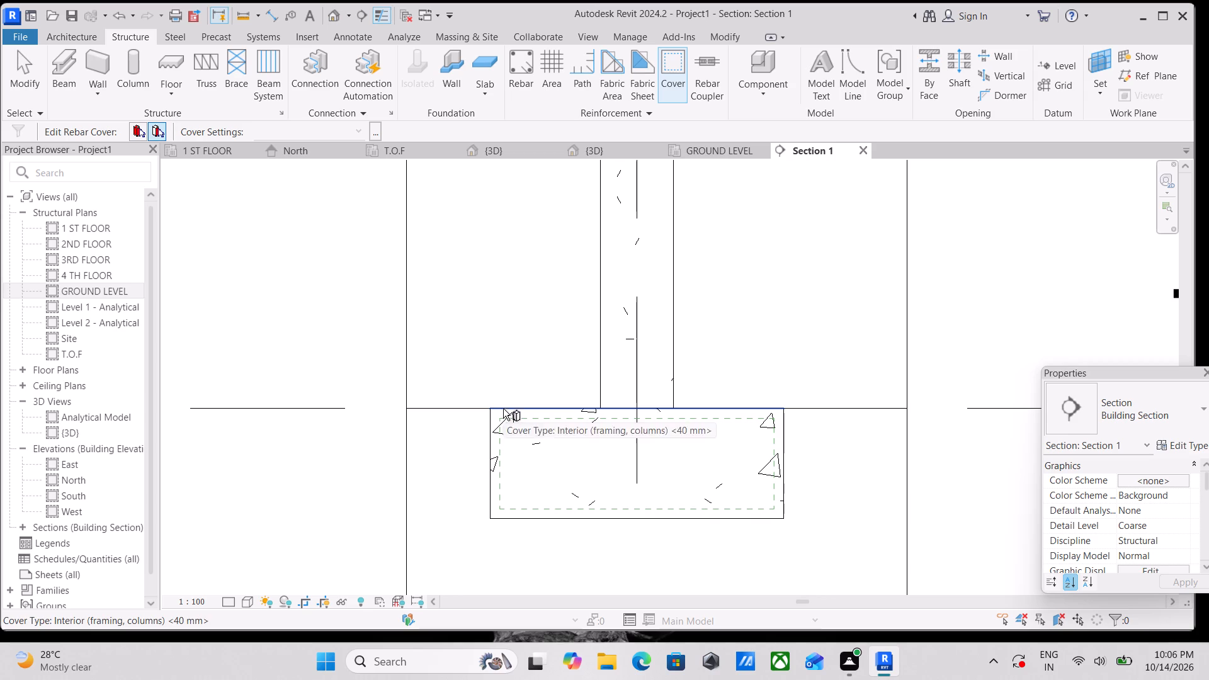
click(138, 128)
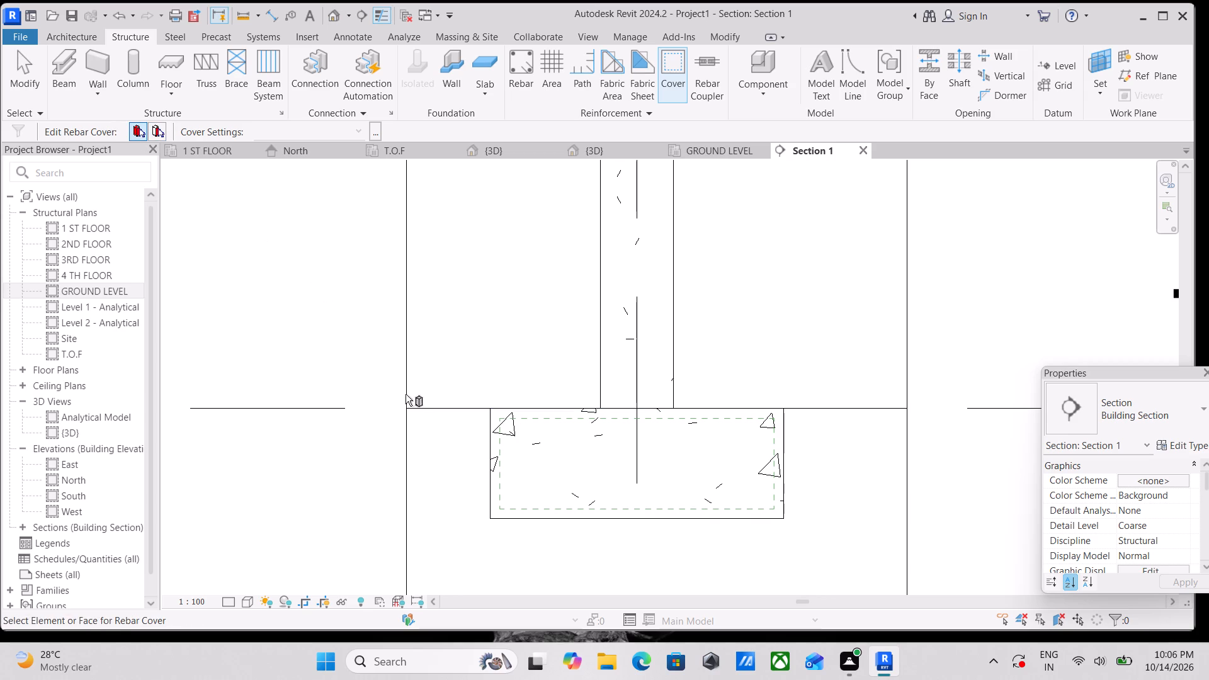
click(490, 492)
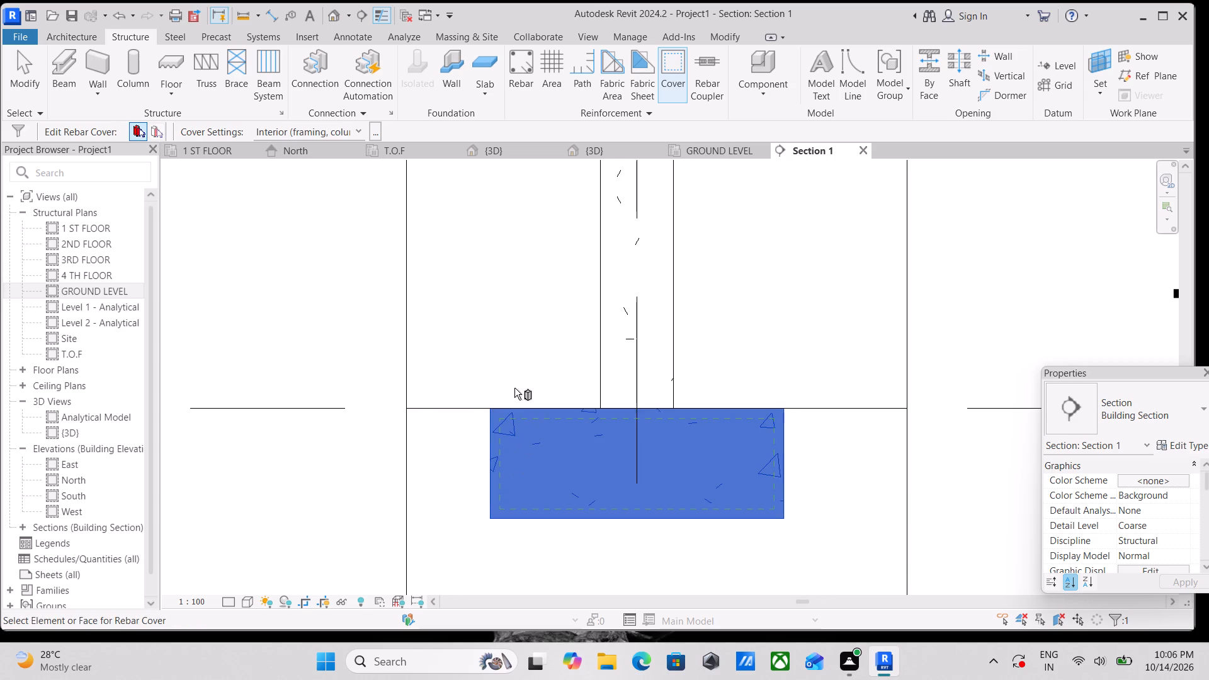
click(353, 131)
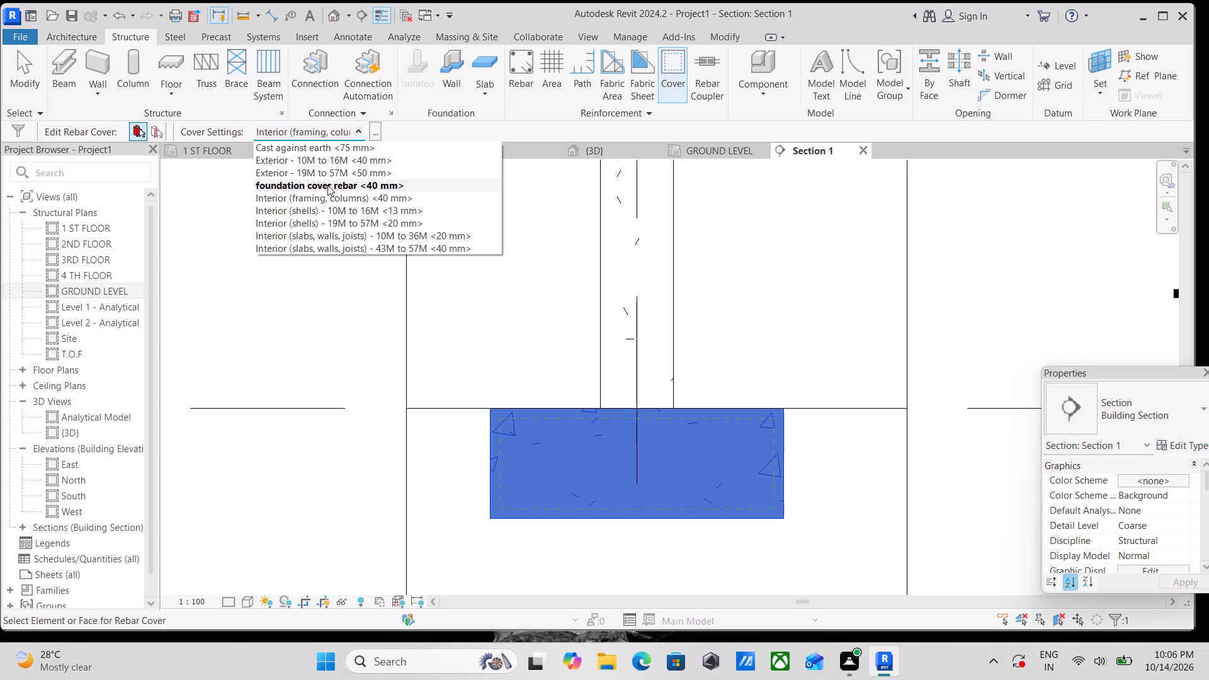
click(327, 185)
scroll(478, 424, up, 4)
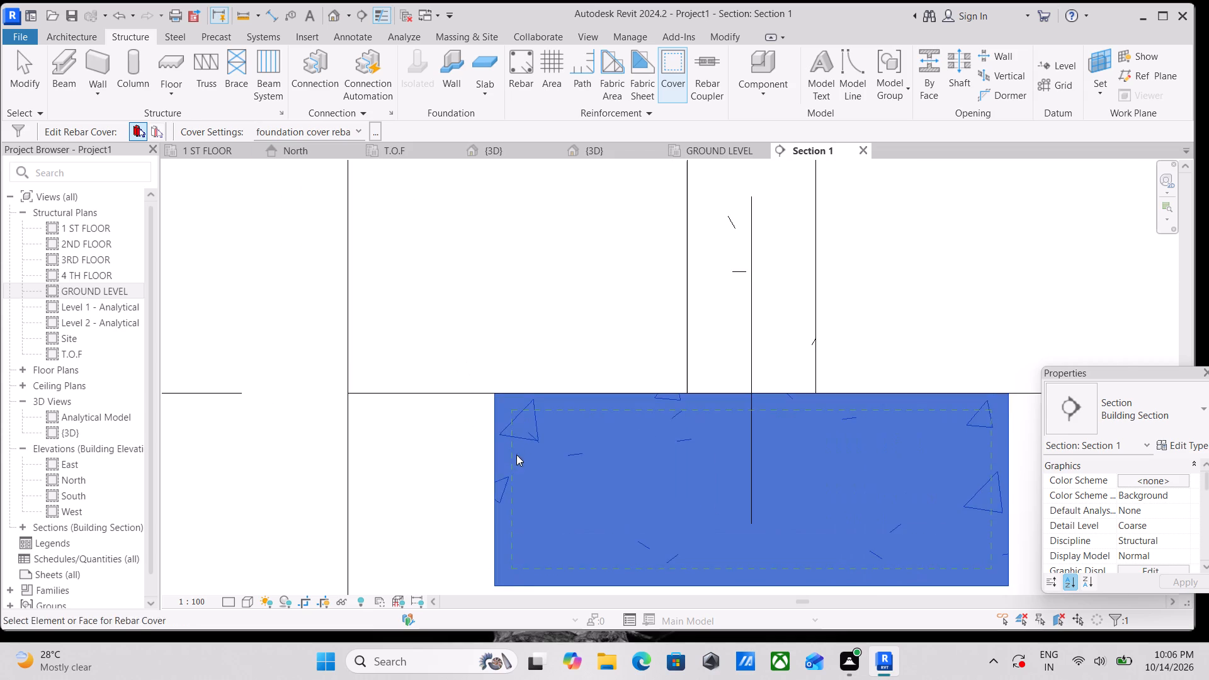
key(Escape)
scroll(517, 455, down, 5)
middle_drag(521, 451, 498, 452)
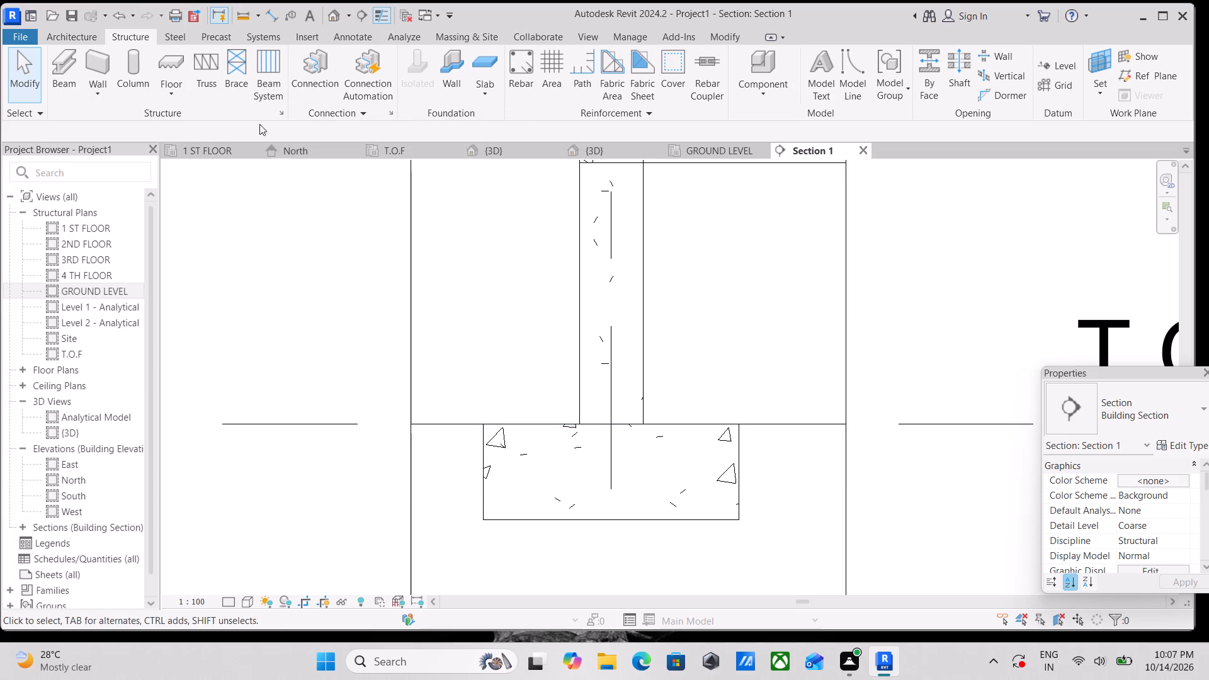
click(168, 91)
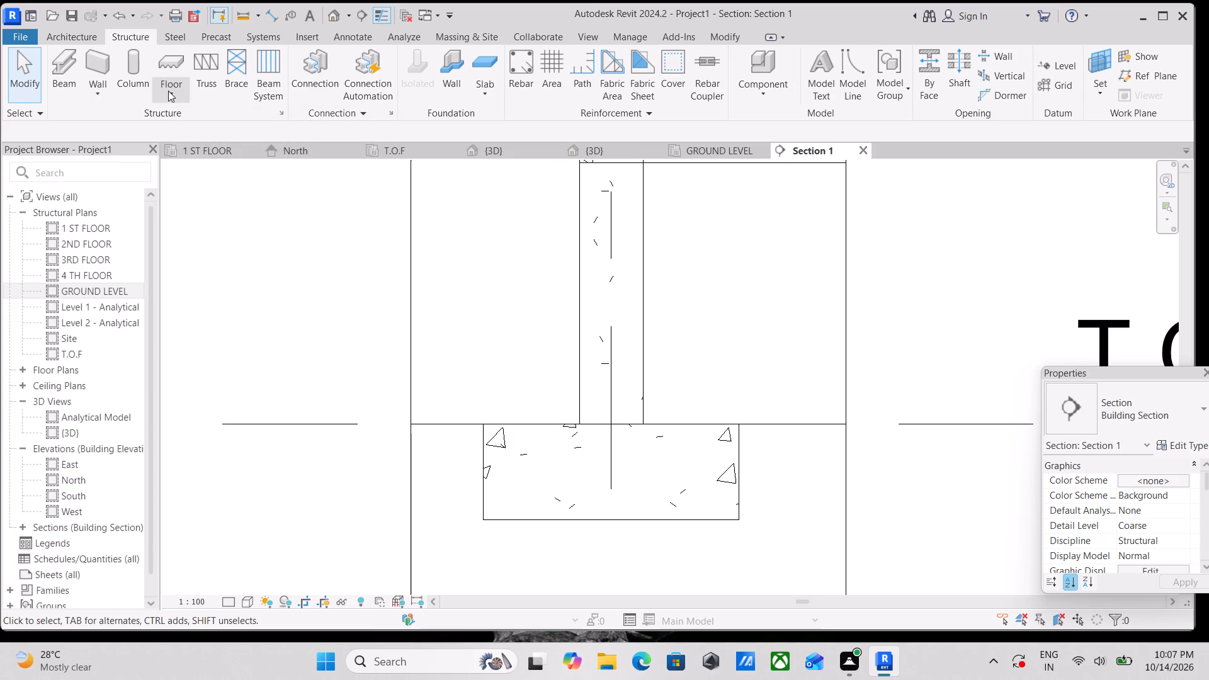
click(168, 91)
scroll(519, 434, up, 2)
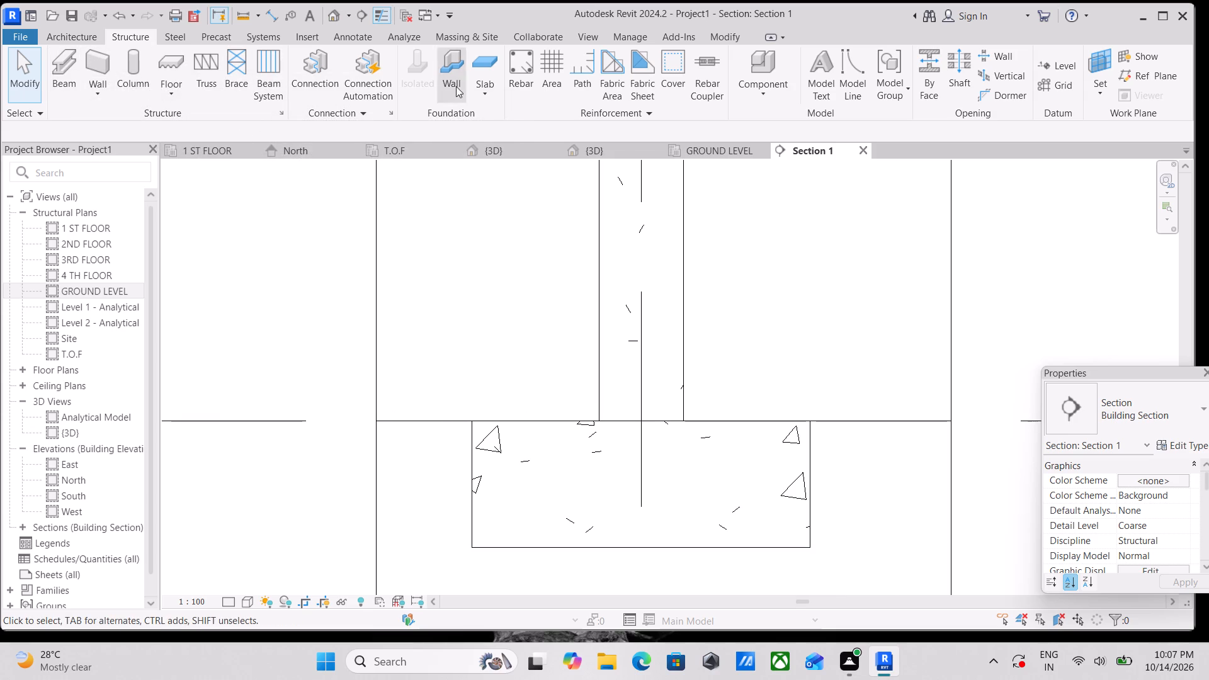
Place a 13M rebar of shape M_02 along the footing's bottom cover line, using Current Work Plane and Parallel to Work Plane placement.
click(518, 75)
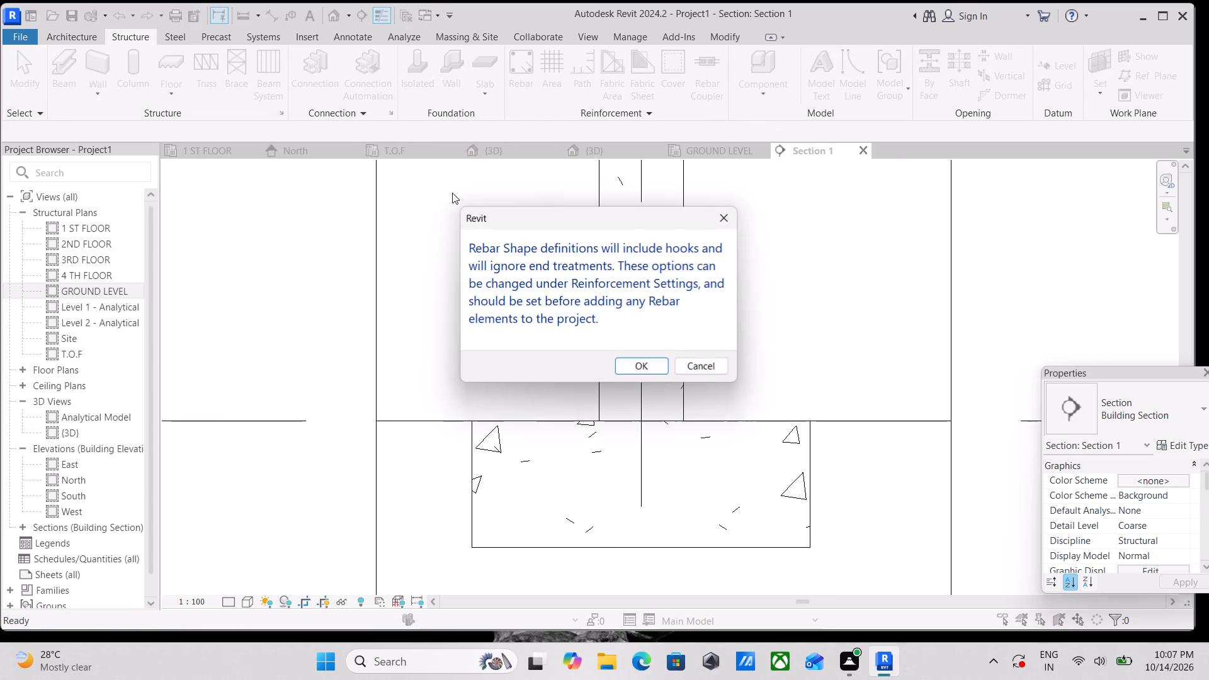
click(645, 366)
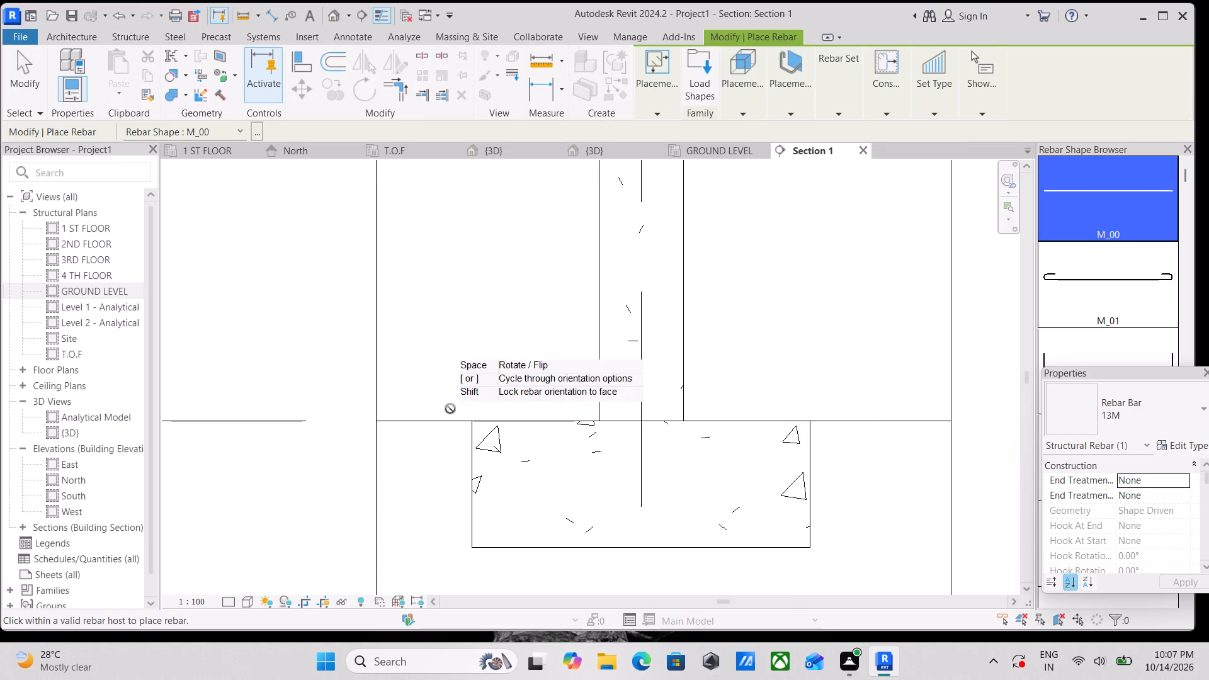
scroll(1140, 335, down, 3)
scroll(1095, 305, down, 3)
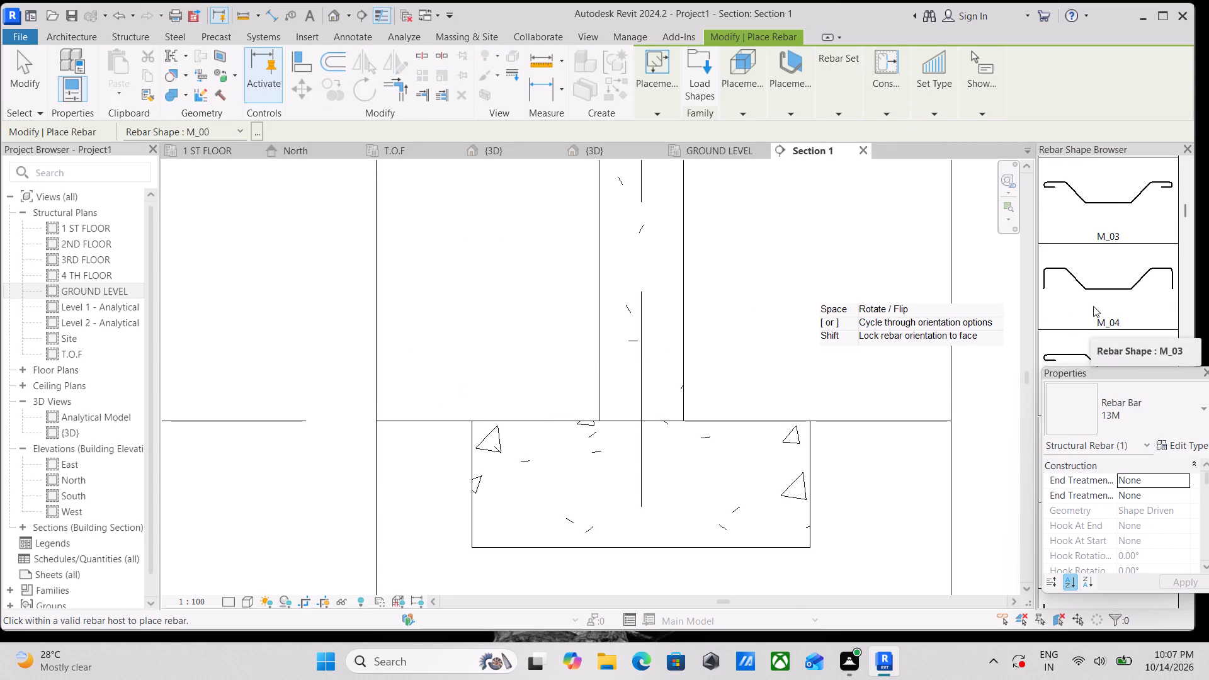
scroll(1087, 309, up, 3)
click(1098, 252)
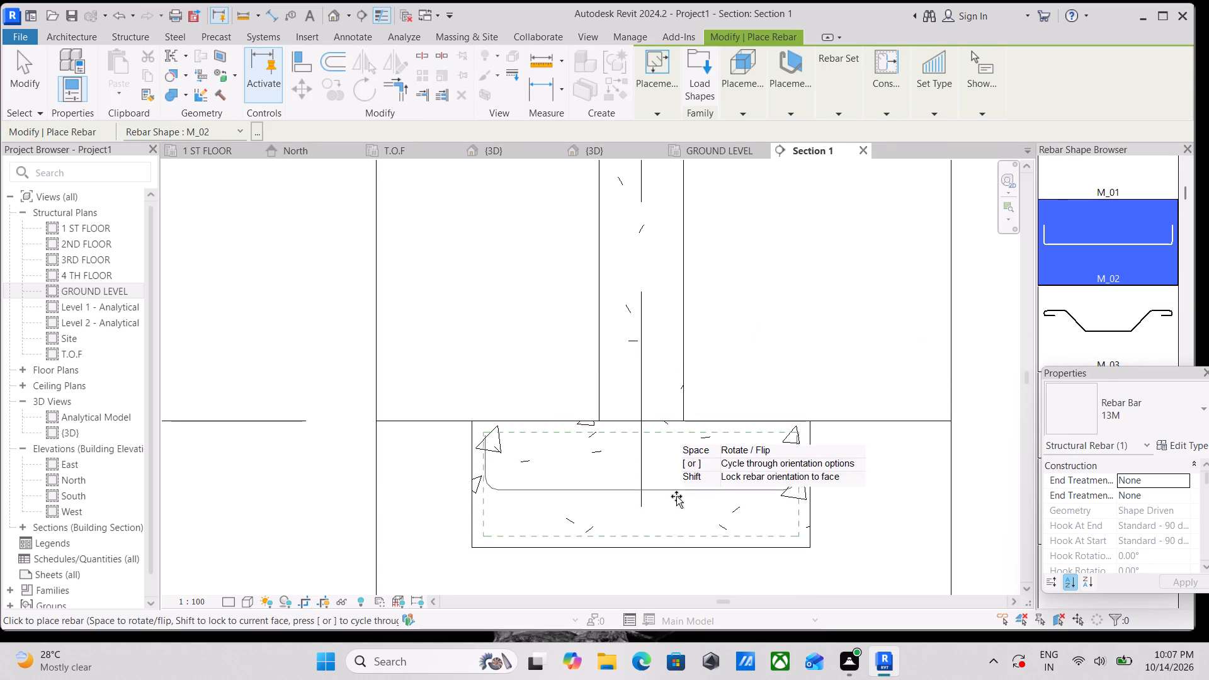
scroll(666, 532, up, 3)
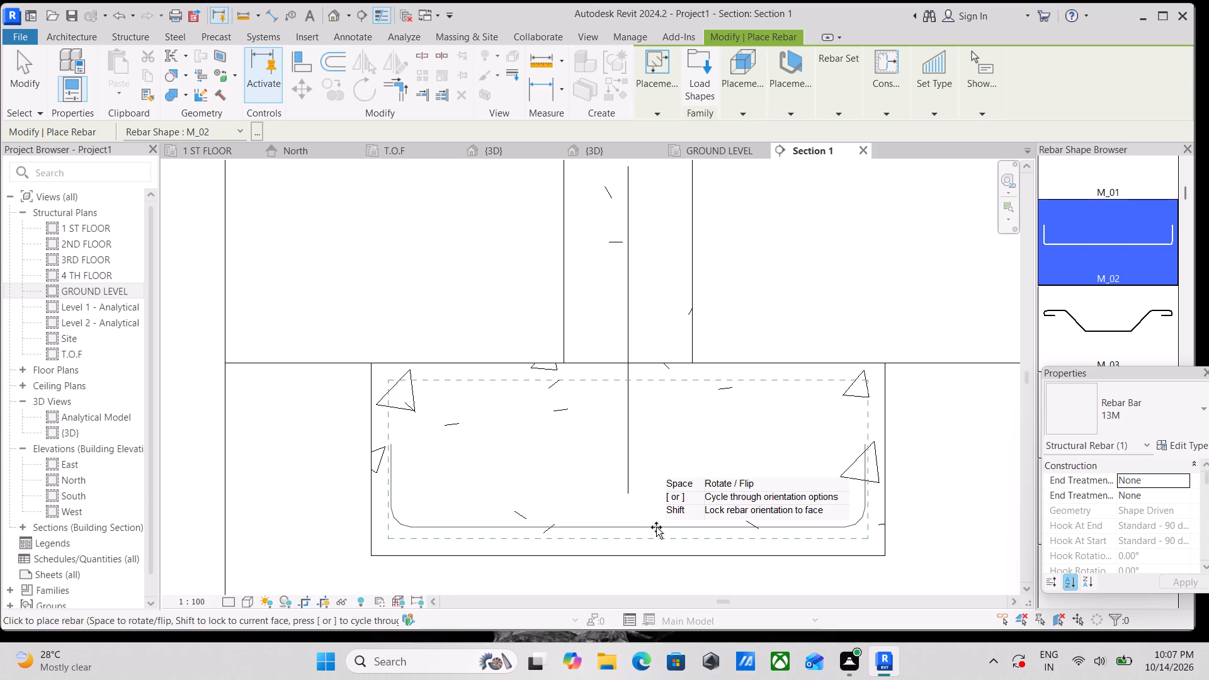
click(744, 116)
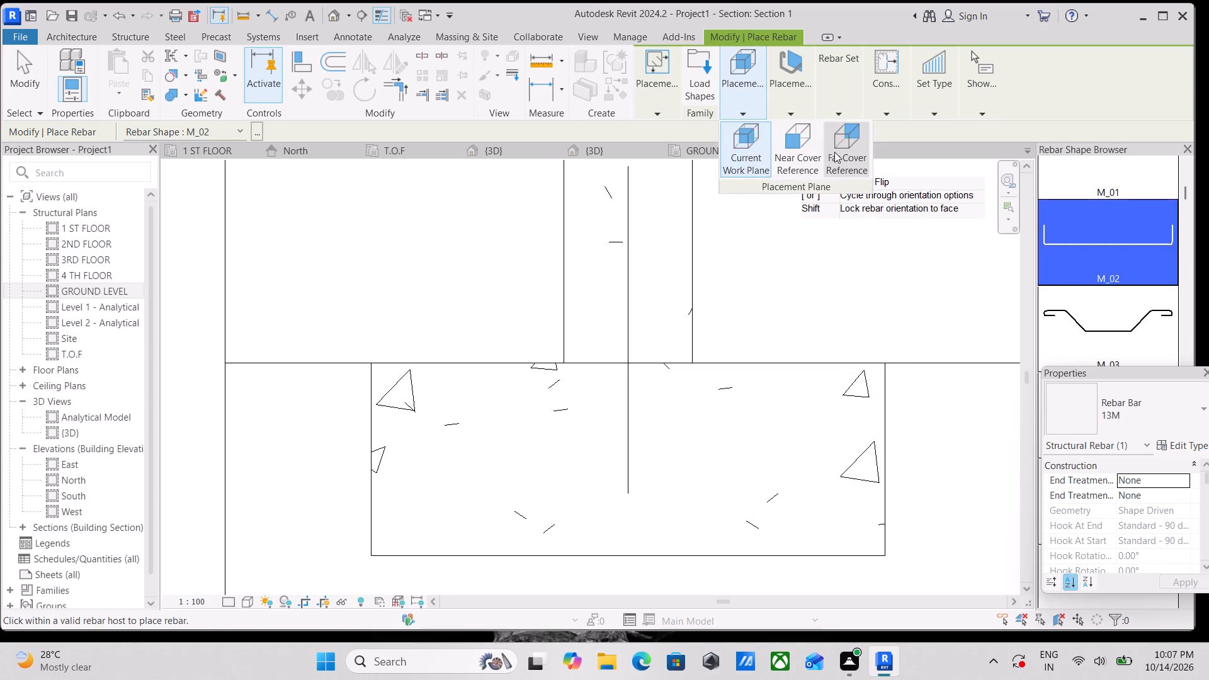
click(834, 152)
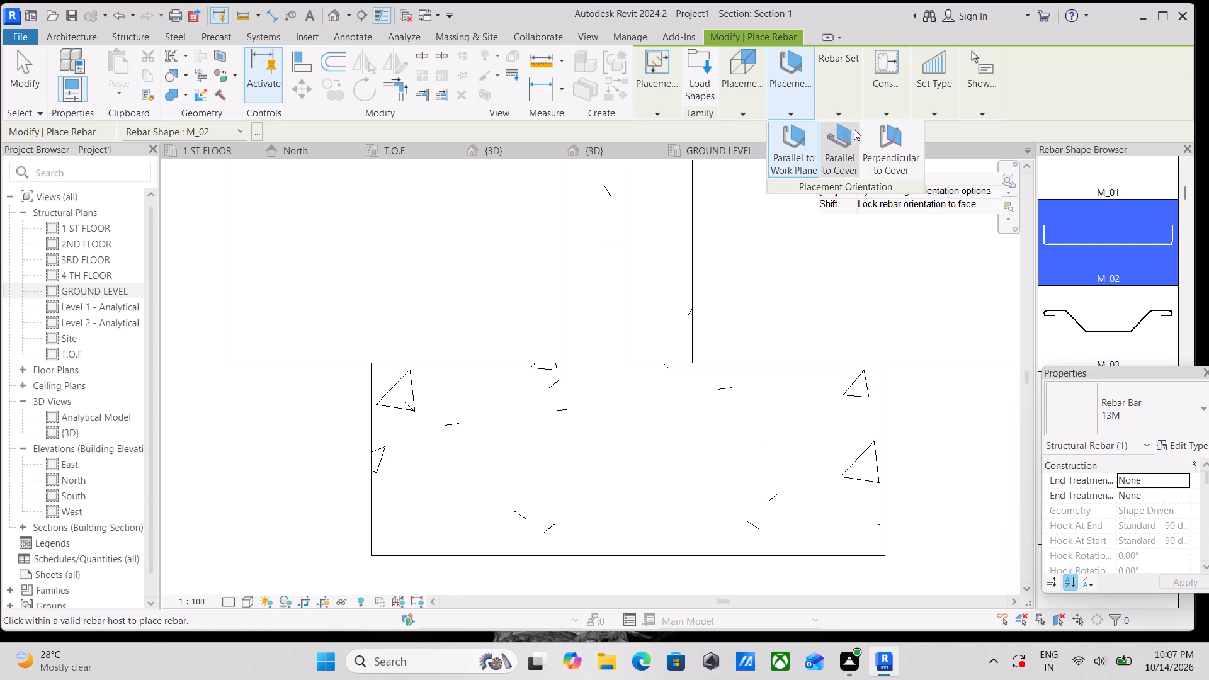
click(887, 140)
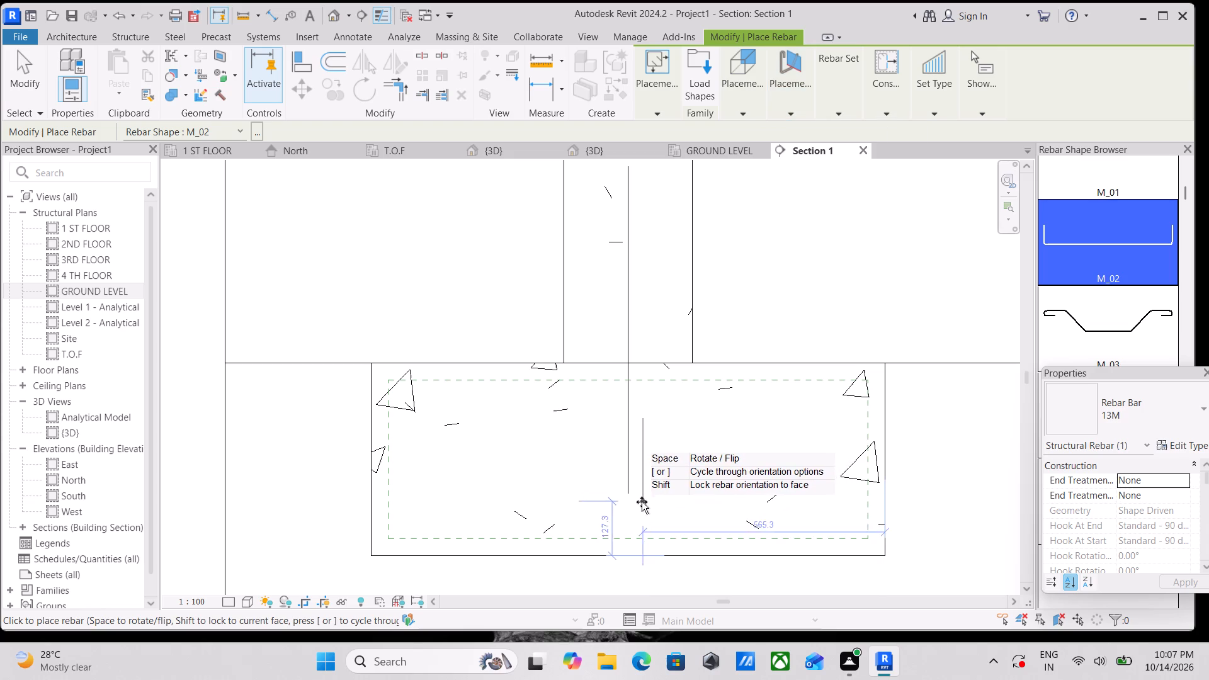
click(734, 103)
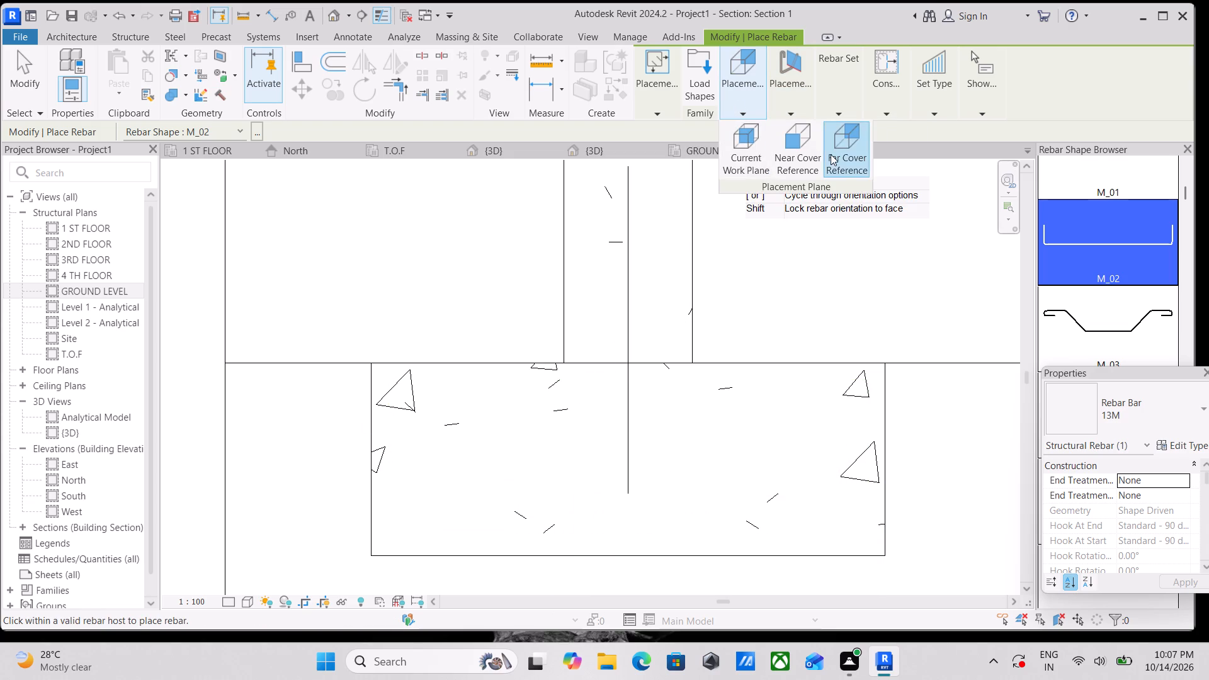
click(759, 156)
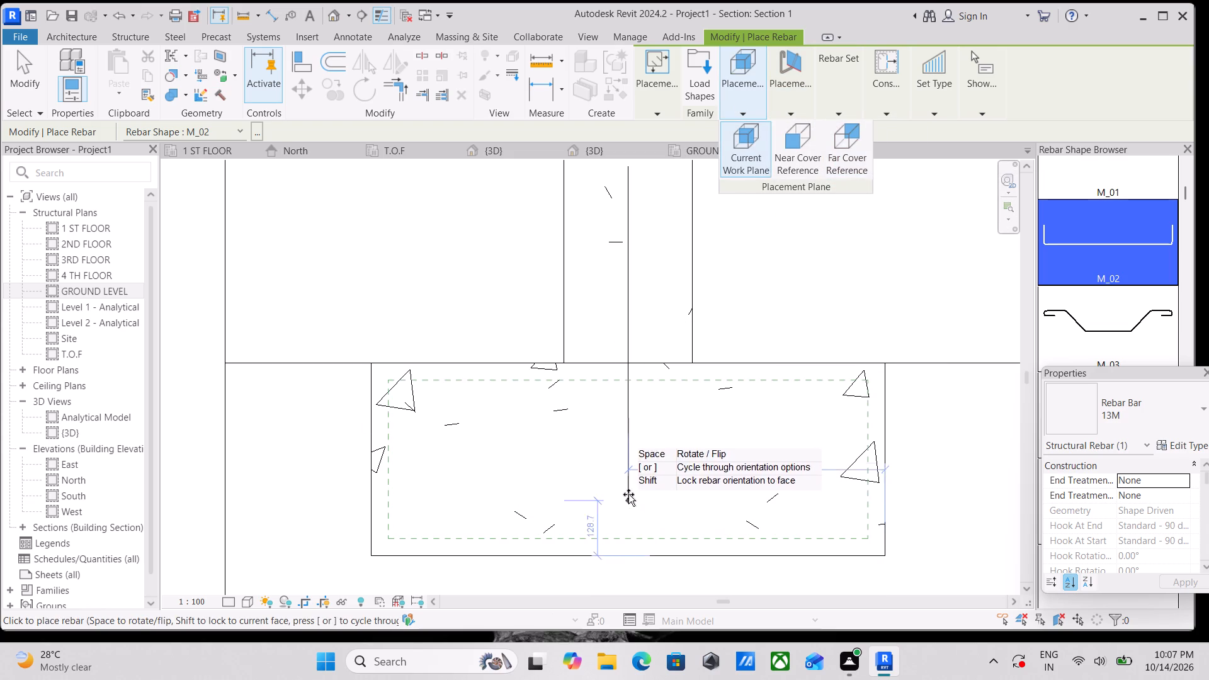
click(798, 154)
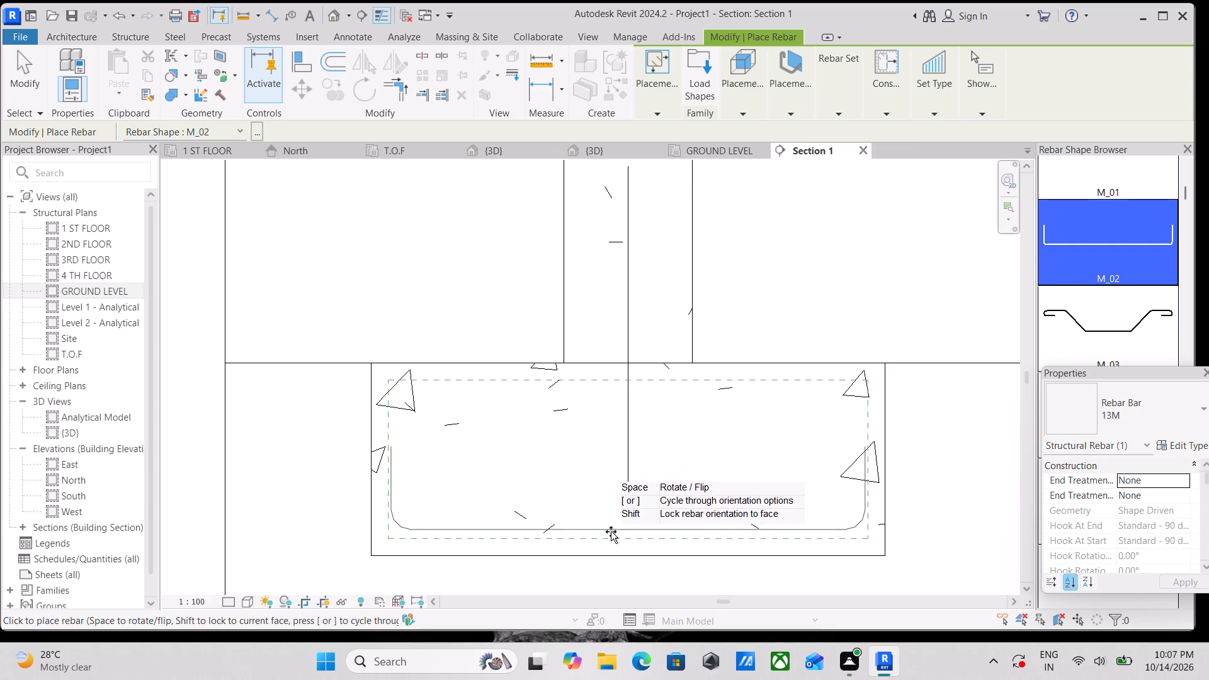
click(611, 531)
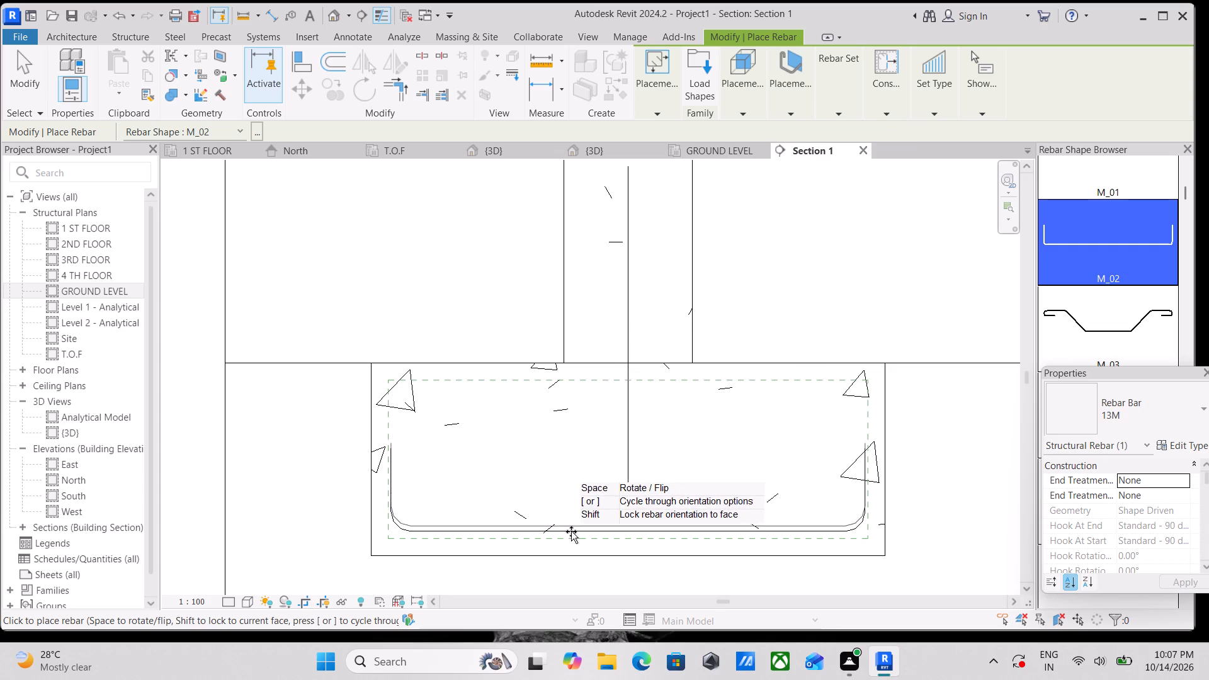
scroll(555, 547, up, 3)
key(Escape)
Examine the placed U-shaped bar in the footing section, including its segment dimensions and fit against the cover lines.
click(506, 518)
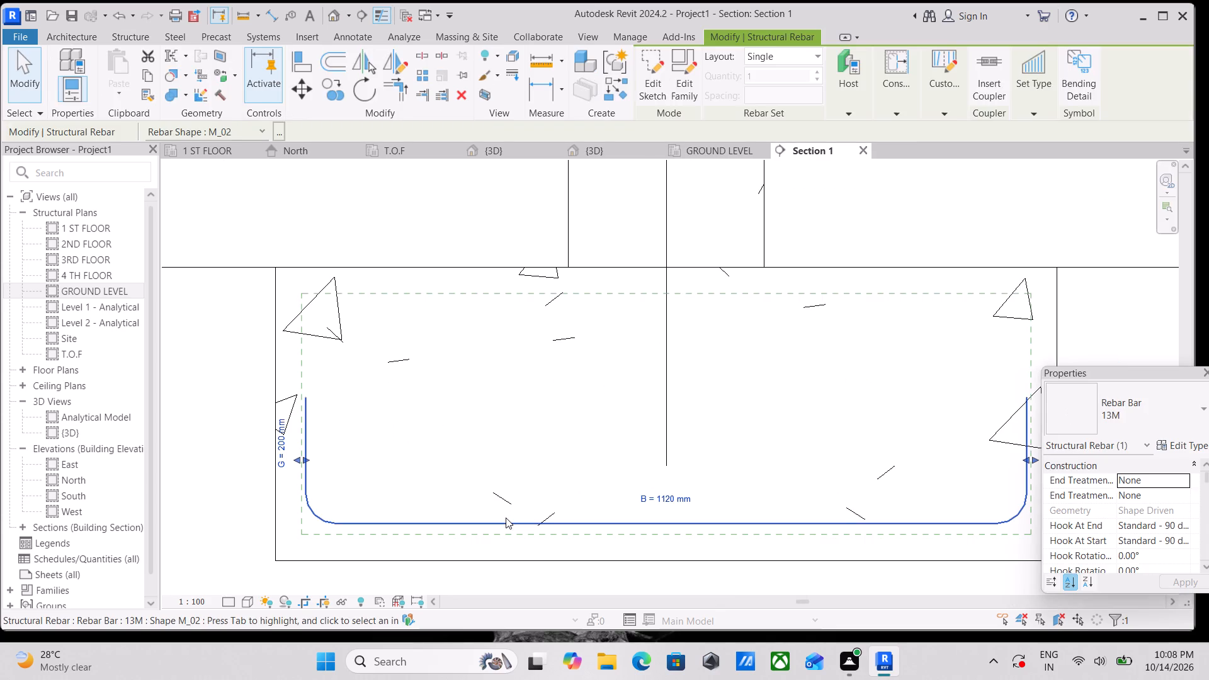
key(Escape)
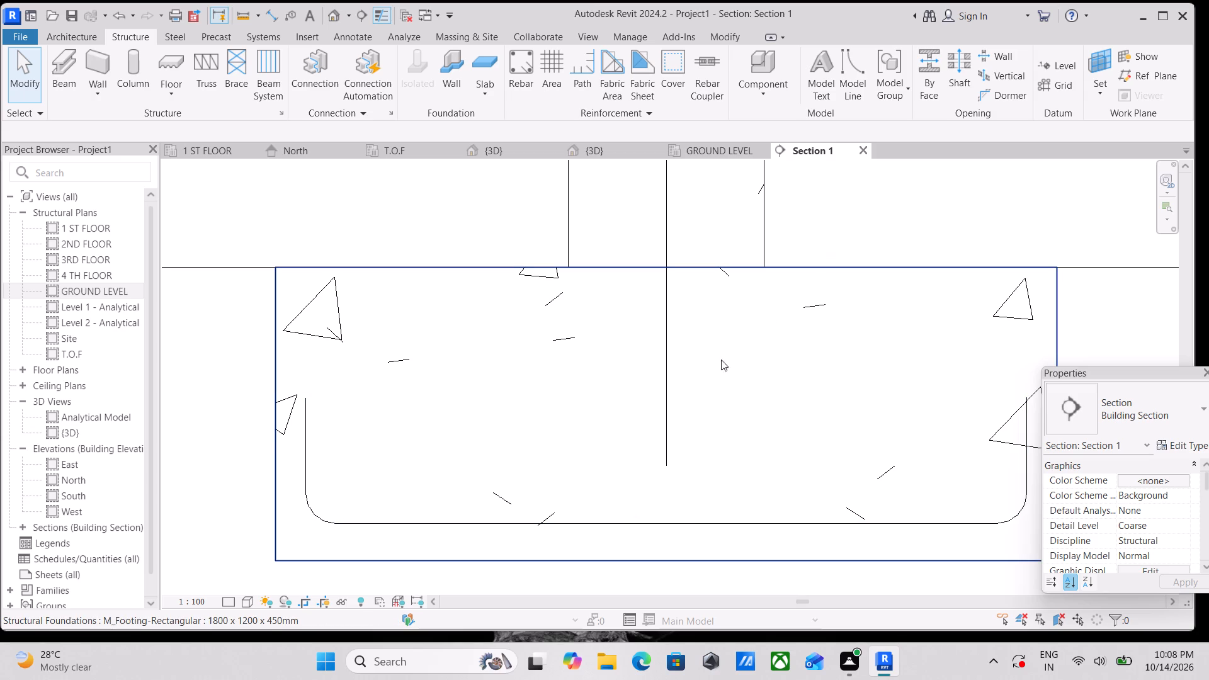
click(672, 524)
scroll(725, 361, down, 2)
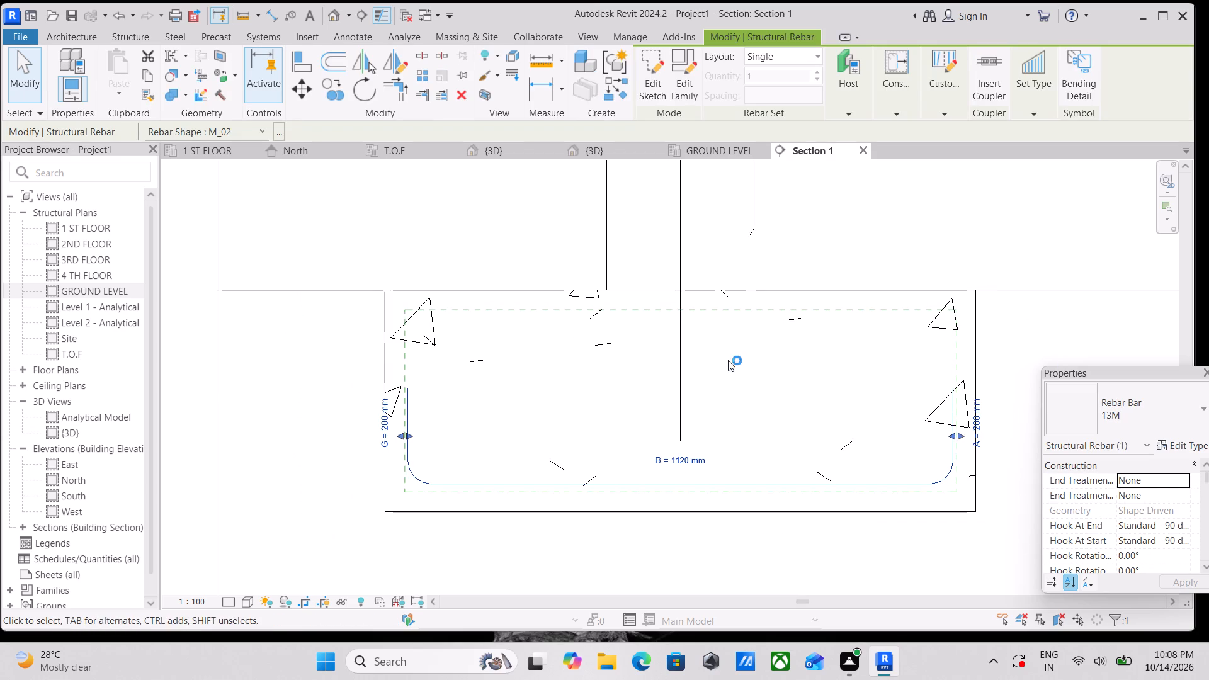
scroll(1125, 510, down, 1)
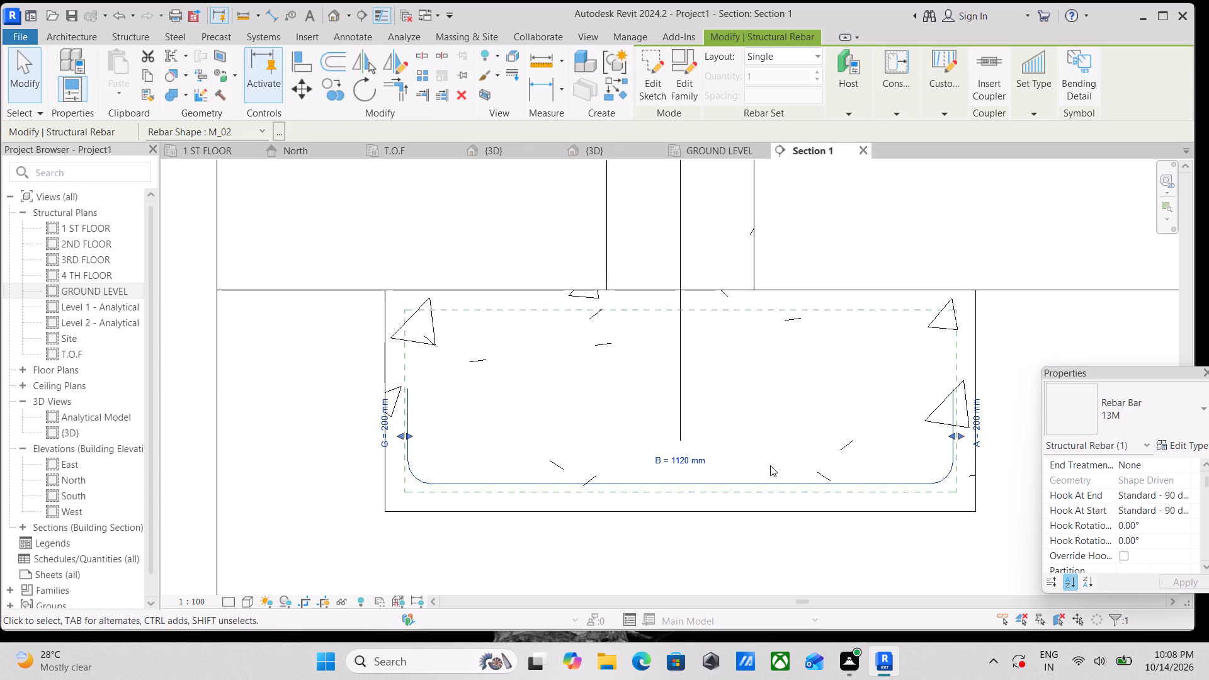
scroll(1135, 511, down, 1)
scroll(1137, 511, up, 2)
scroll(938, 388, up, 3)
scroll(843, 409, up, 1)
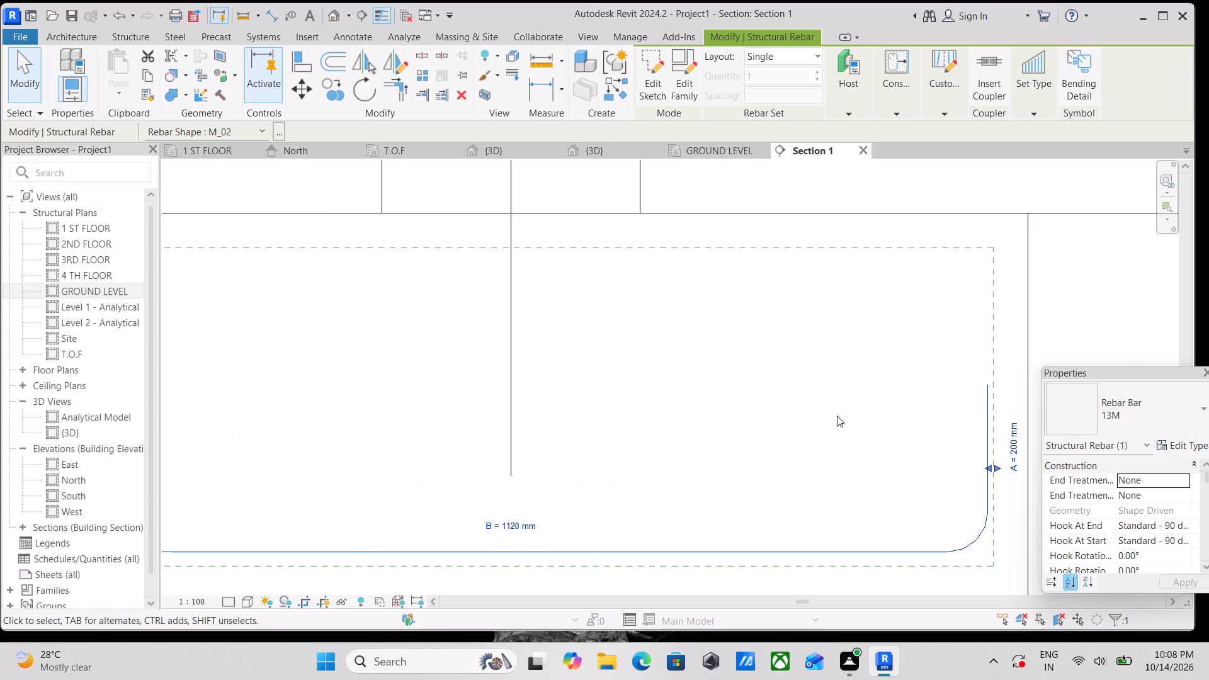
scroll(789, 436, down, 2)
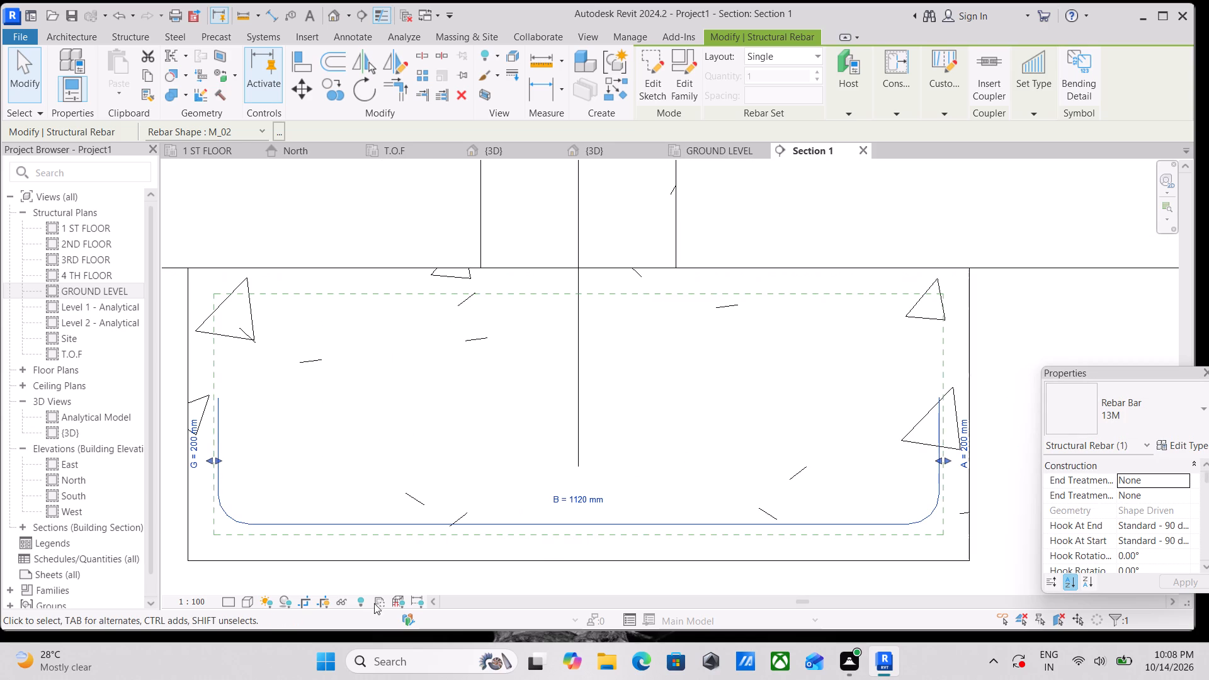
Set the section view's detail level to Fine.
click(244, 598)
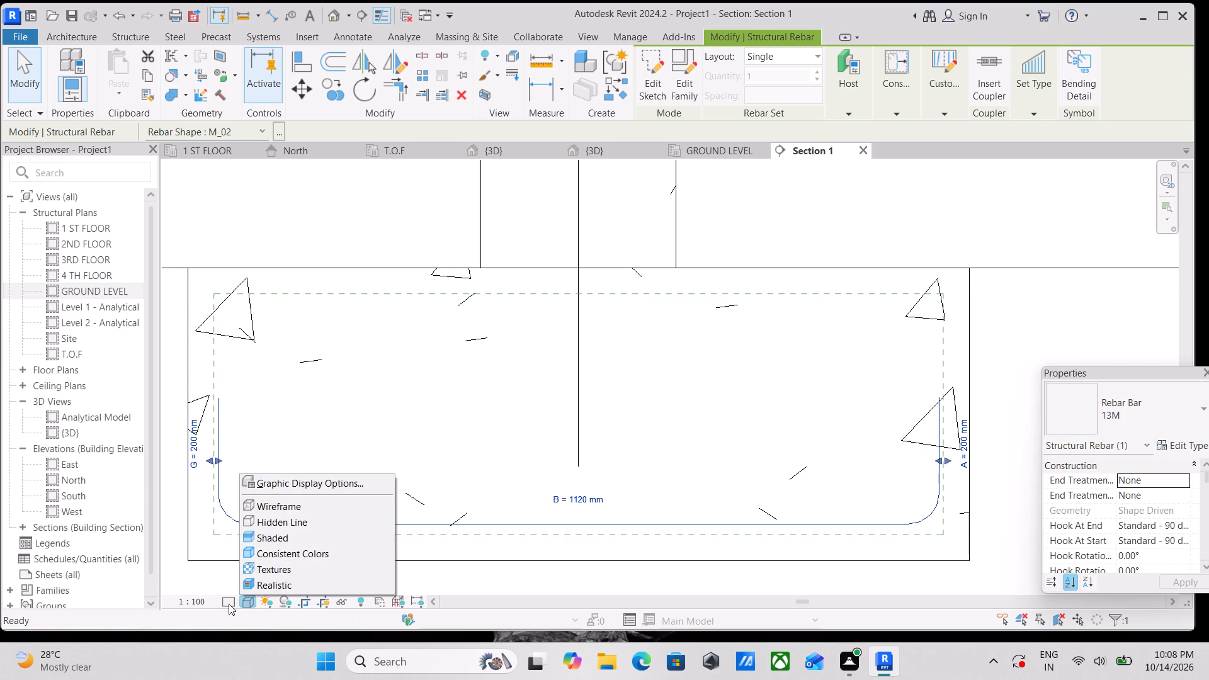
click(229, 604)
click(236, 587)
Set the footing's U-shaped bar to a Maximum Spacing layout and enter 12 in its spacing value.
scroll(451, 524, down, 1)
middle_drag(451, 524, 608, 496)
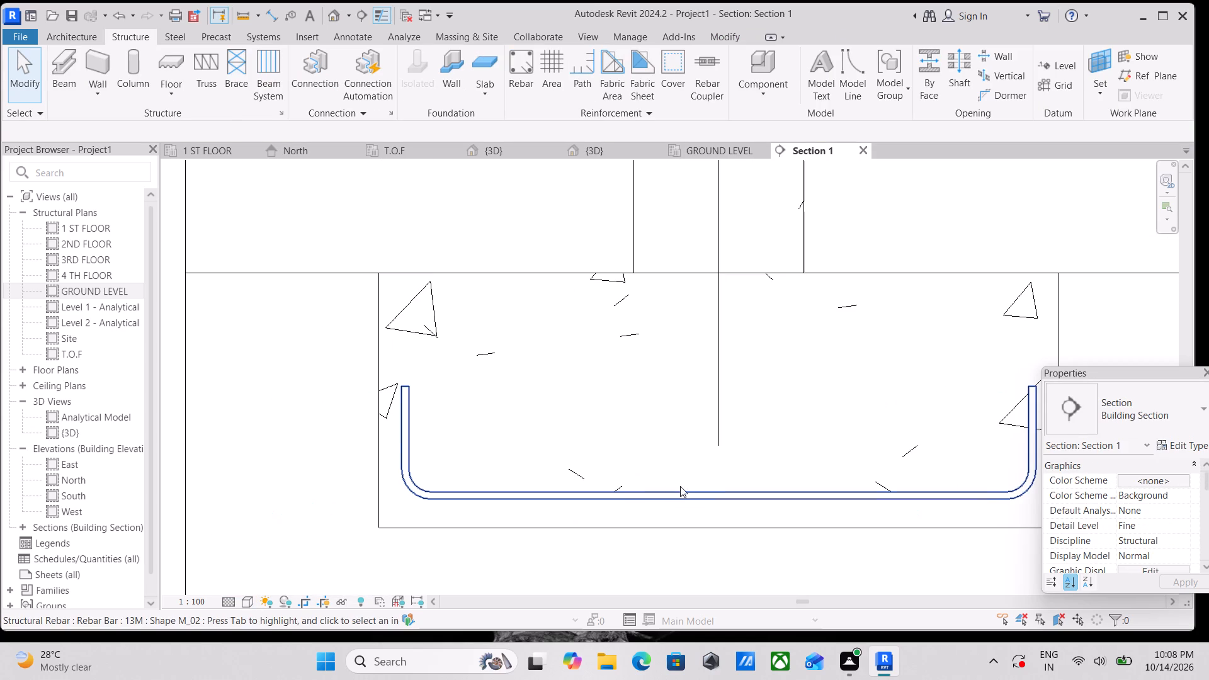
click(681, 496)
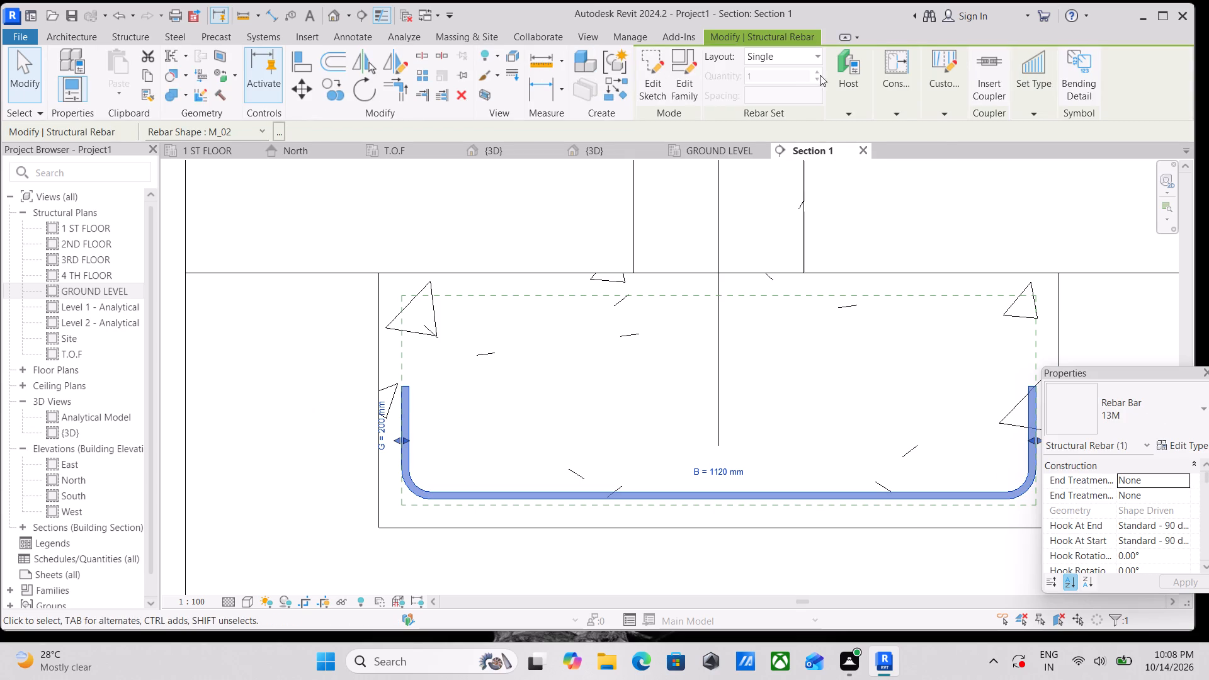
click(798, 59)
click(785, 105)
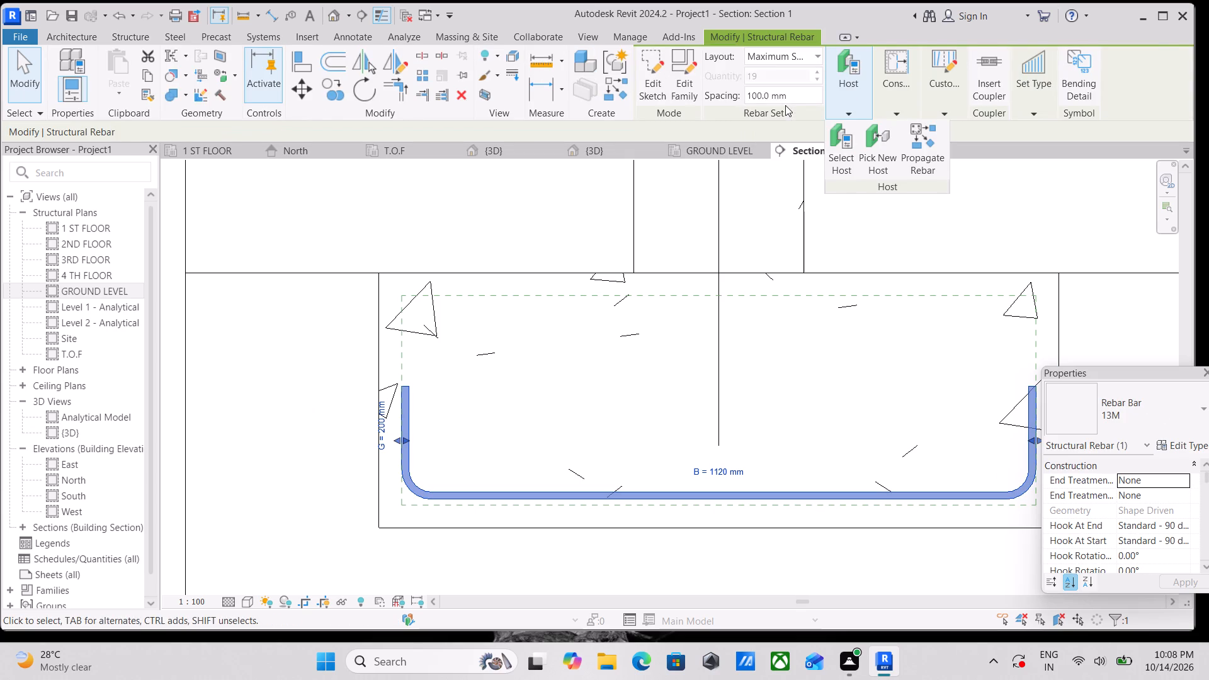
drag(823, 93, 712, 113)
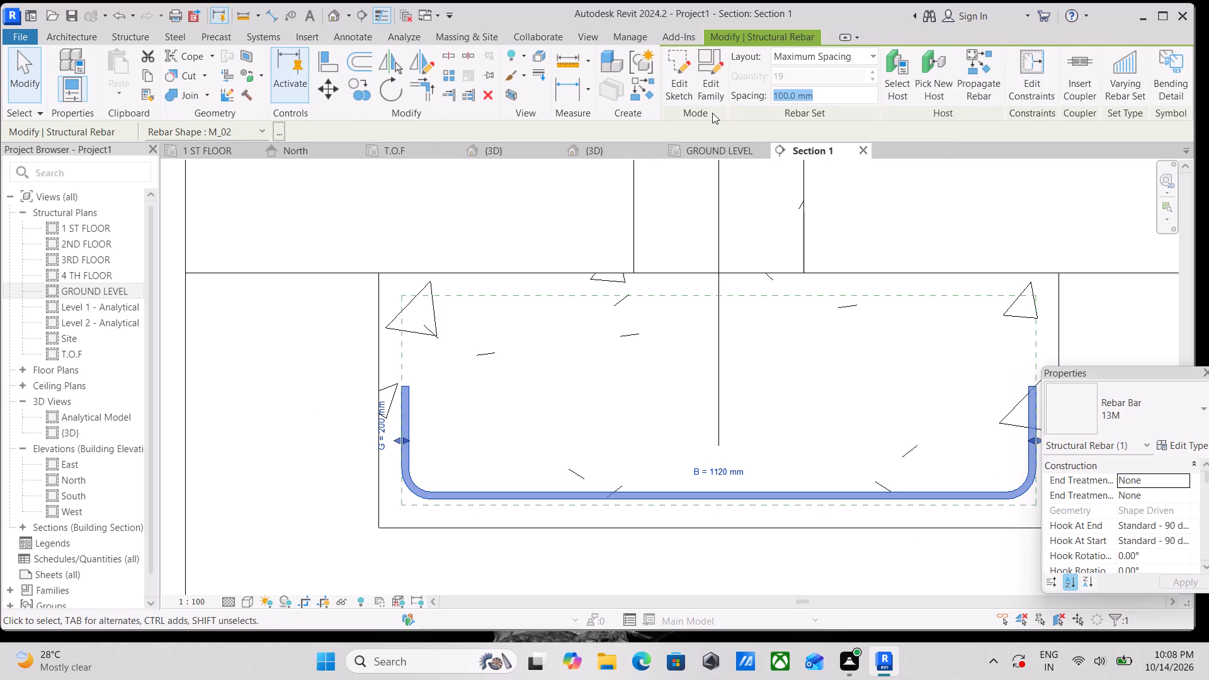
text(12)
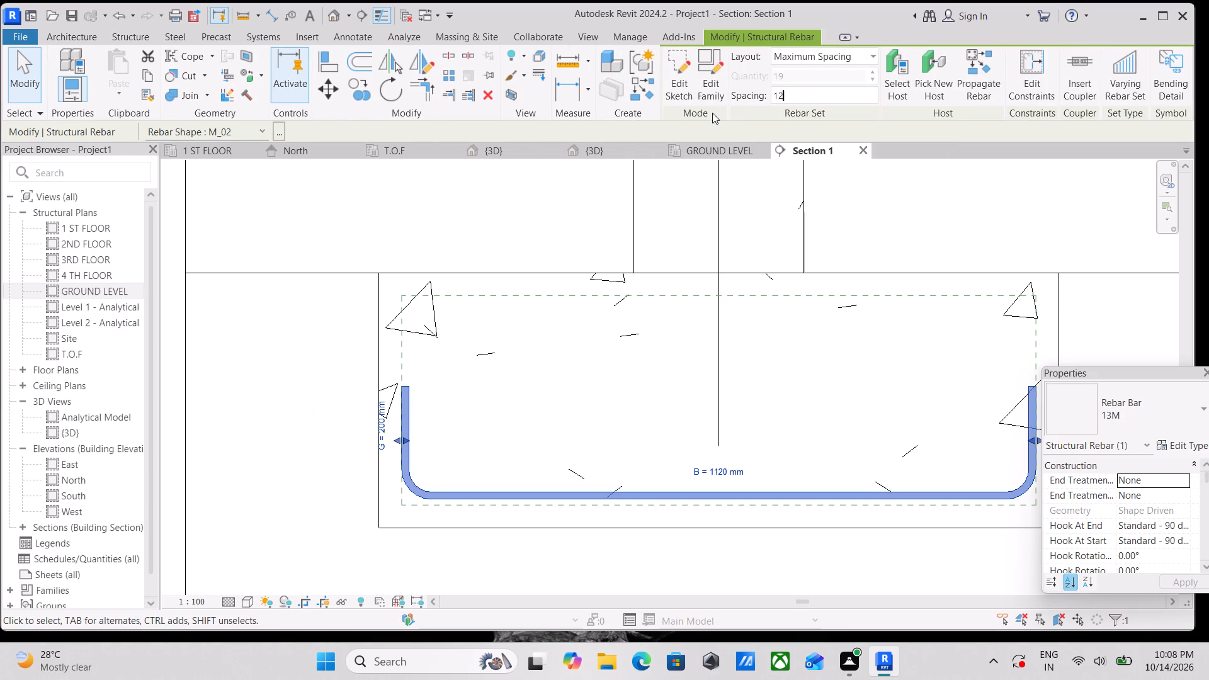
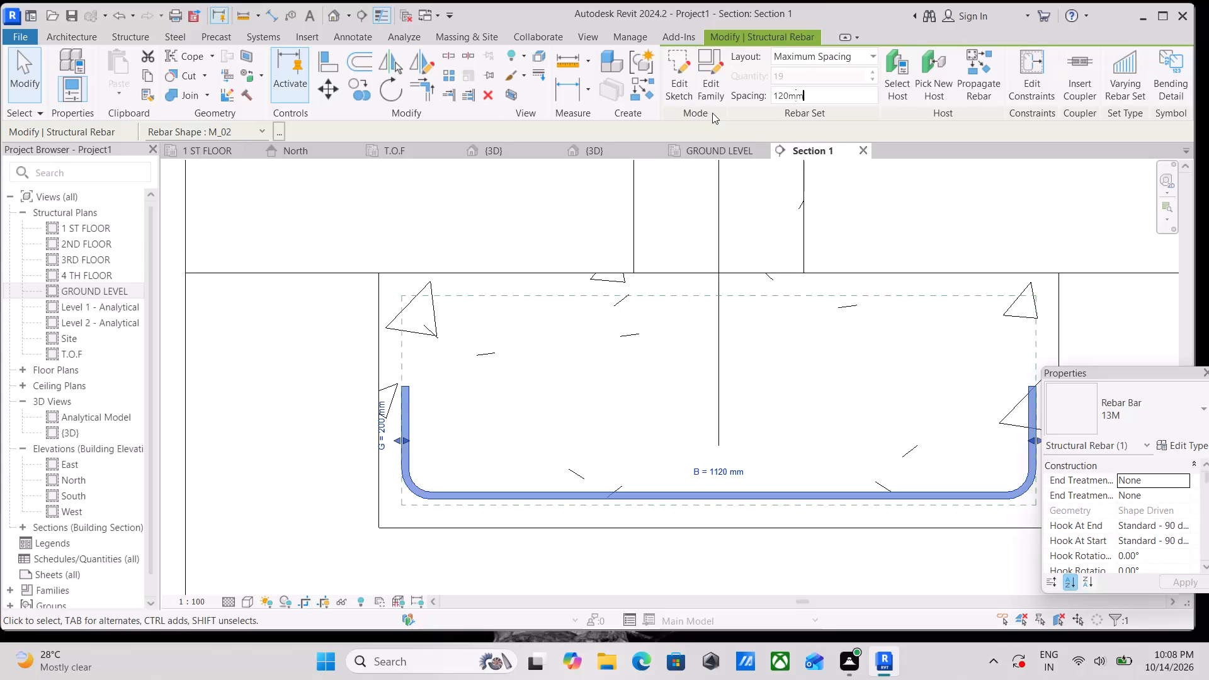
Set the maximum spacing of the footing's bottom U-shaped bar set to 120 mm.
key(Return)
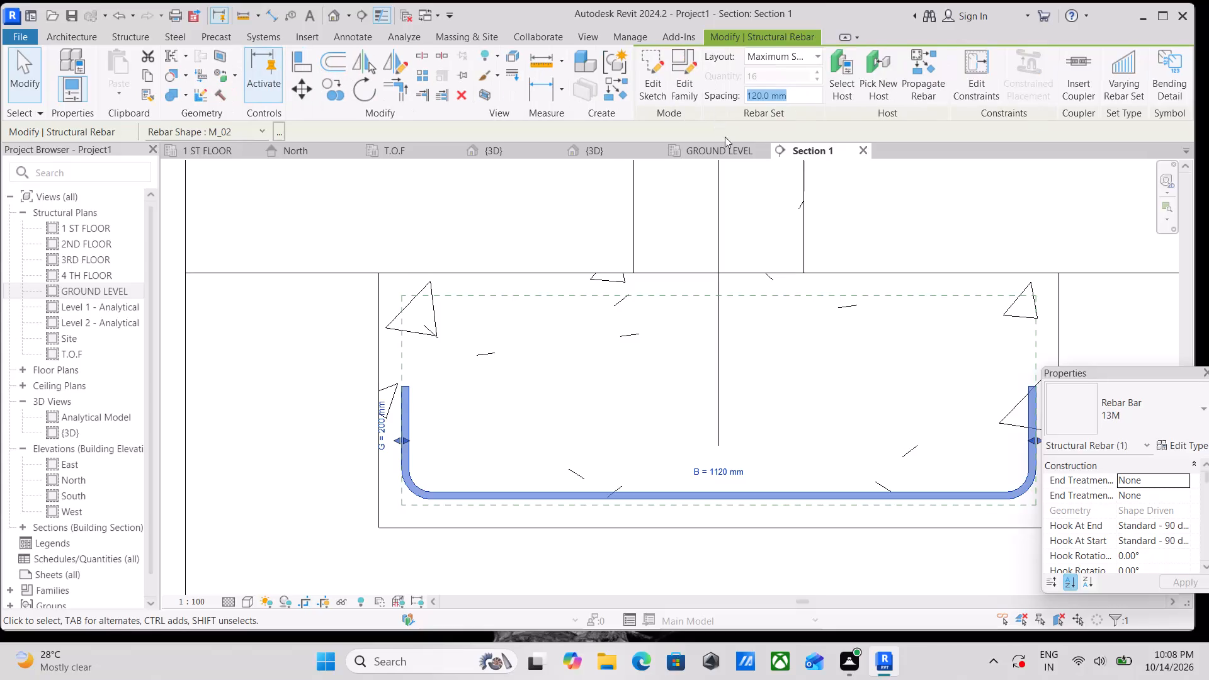
scroll(568, 412, down, 2)
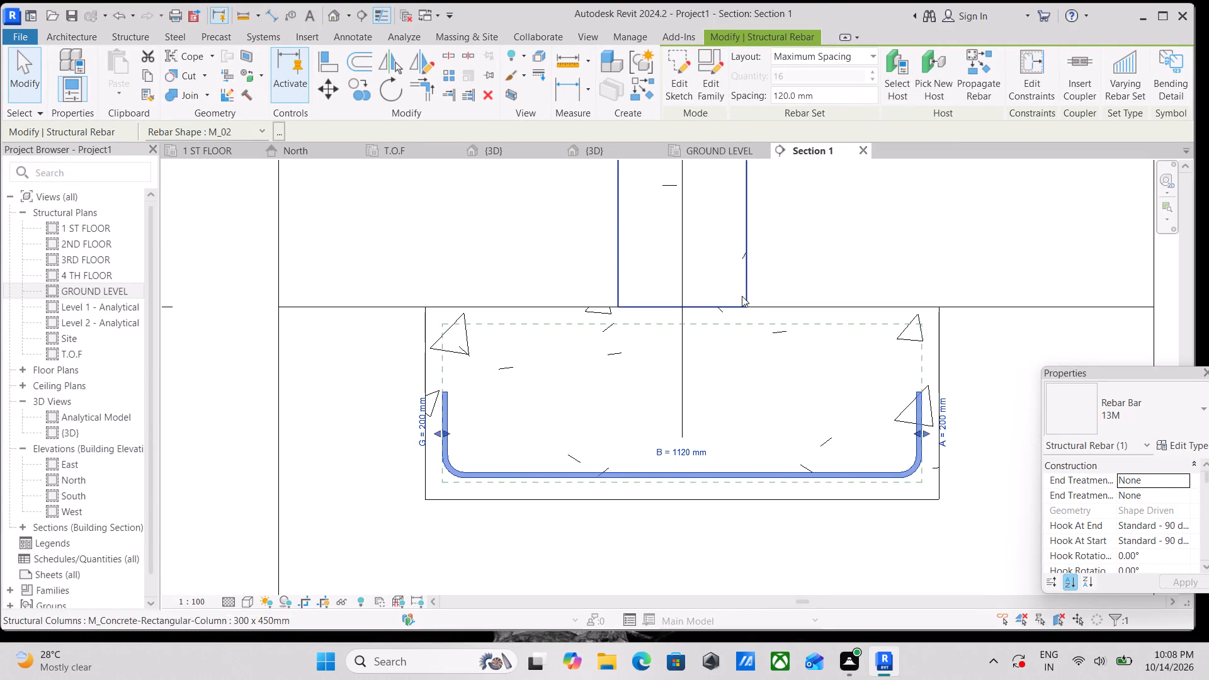
key(Escape)
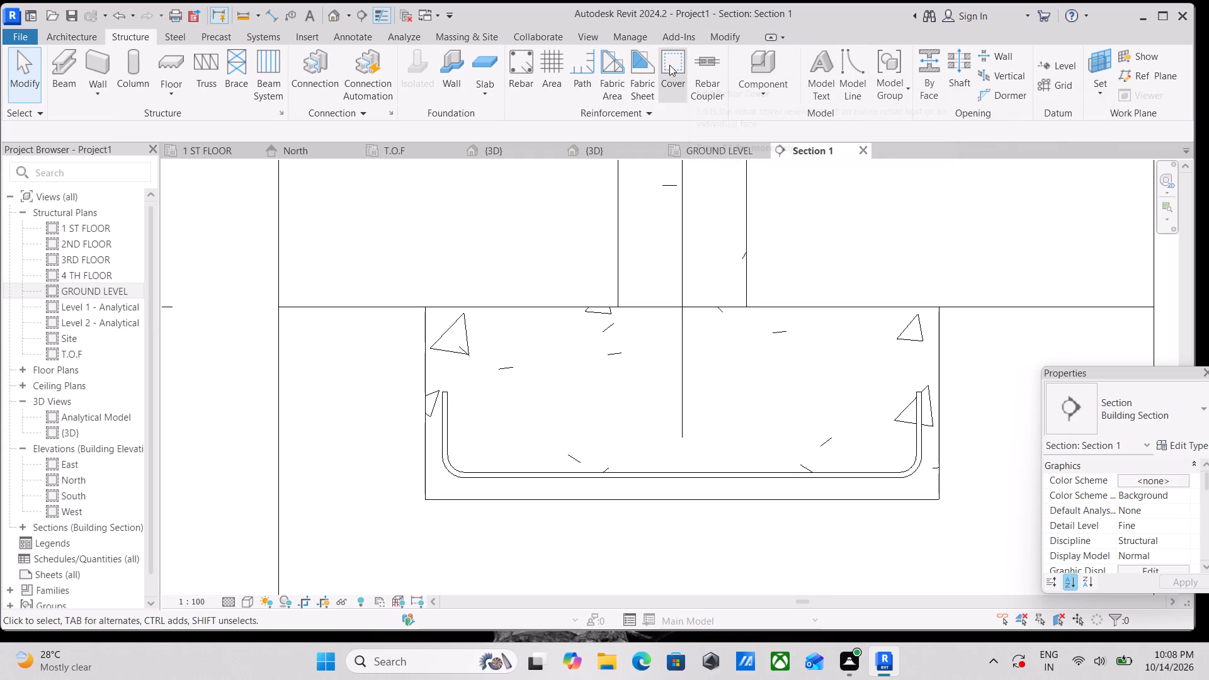
Place a second 13M rebar of shape M_02 along the footing's top cover line, with its legs pointing down.
click(520, 75)
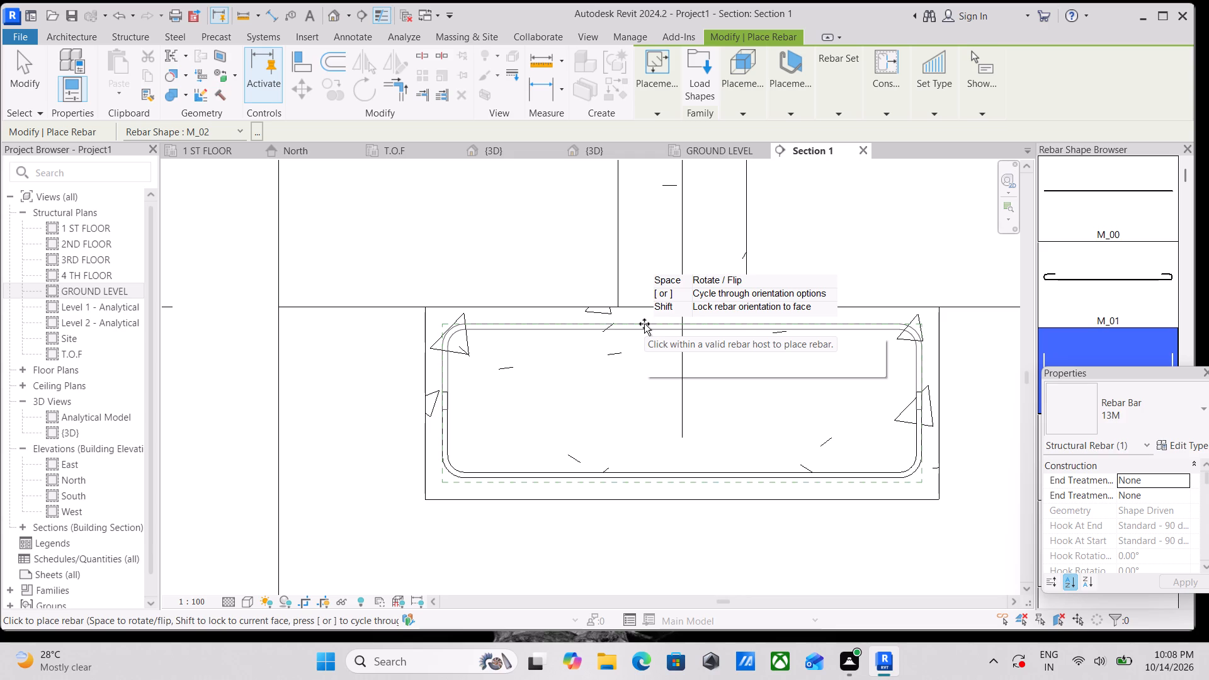
click(644, 324)
key(Escape)
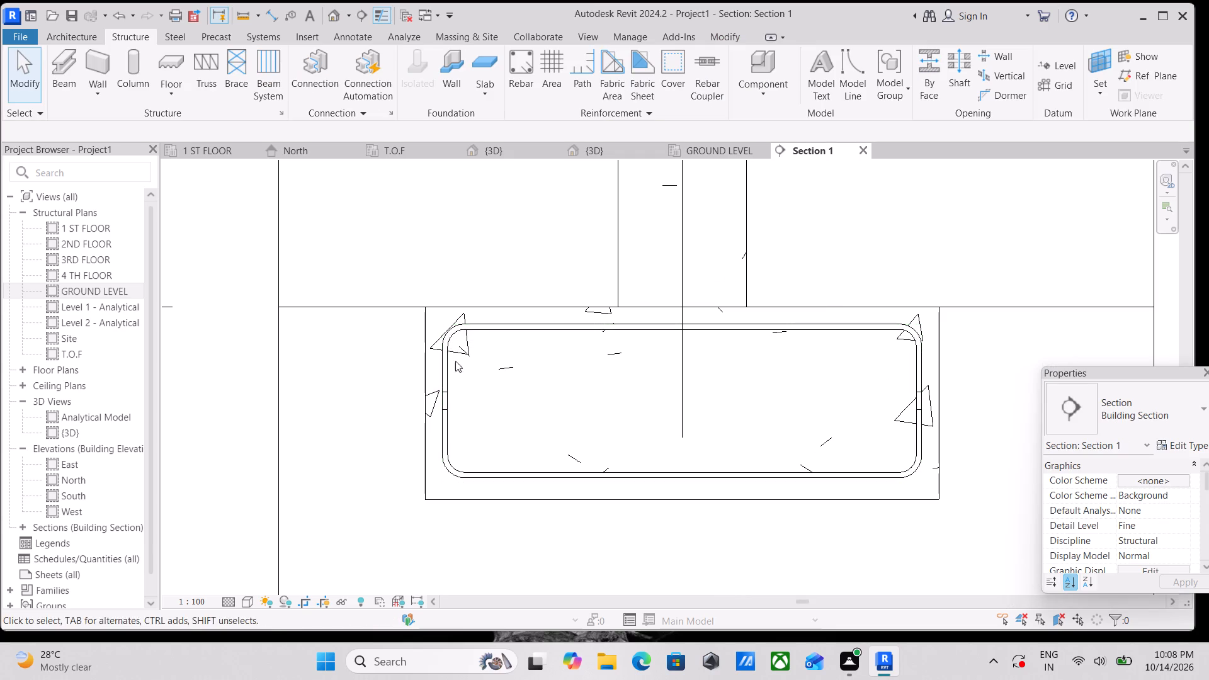
Pull both legs of the top bar inward, clear of the bottom bar's legs, to a width B of about 1070 mm.
click(450, 357)
scroll(448, 377, up, 2)
drag(446, 368, 450, 369)
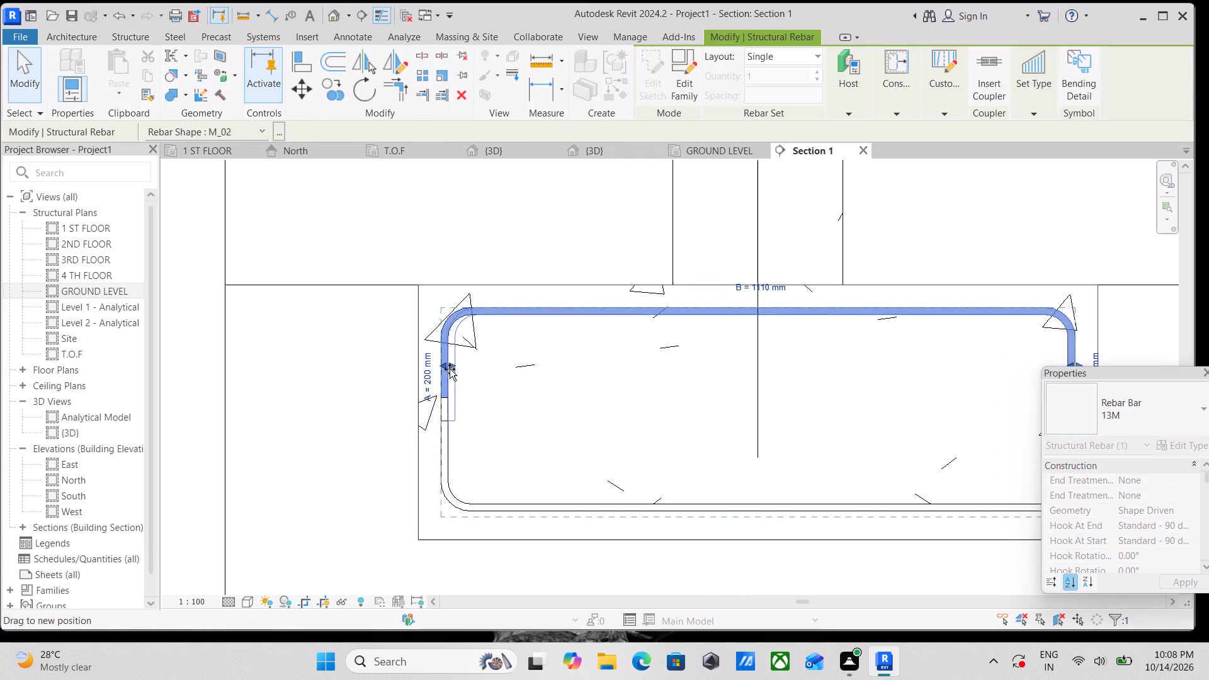
drag(450, 369, 455, 371)
middle_drag(480, 375, 384, 353)
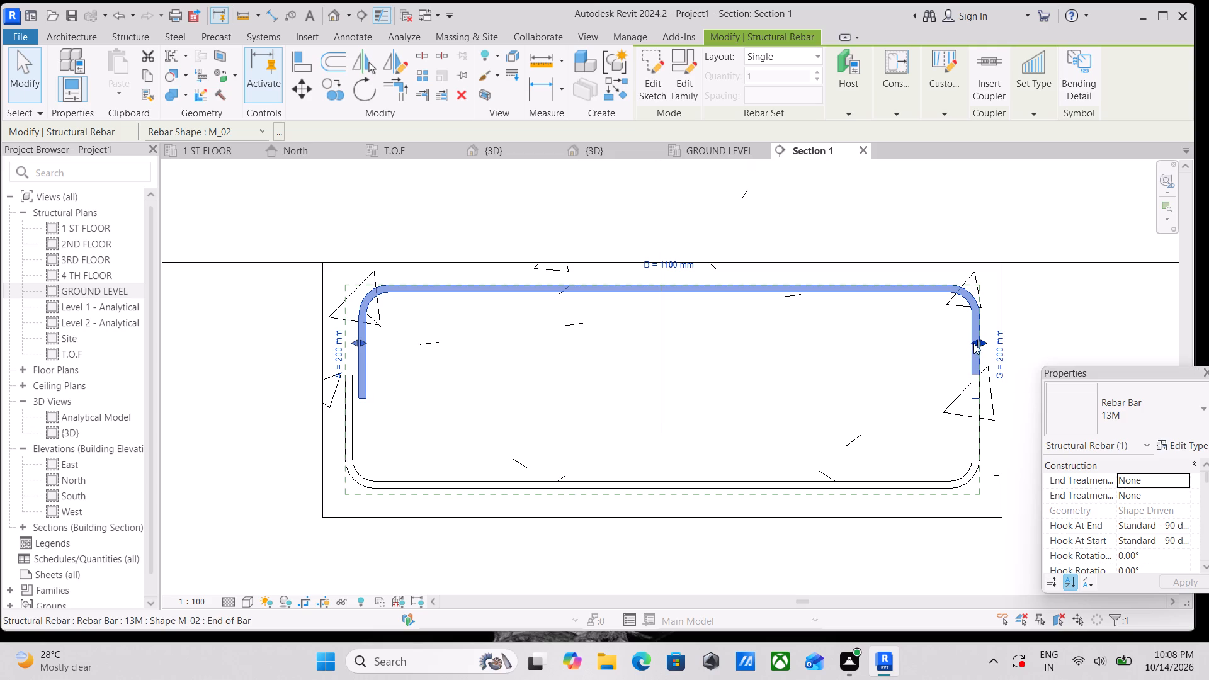
drag(973, 343, 967, 344)
key(Escape)
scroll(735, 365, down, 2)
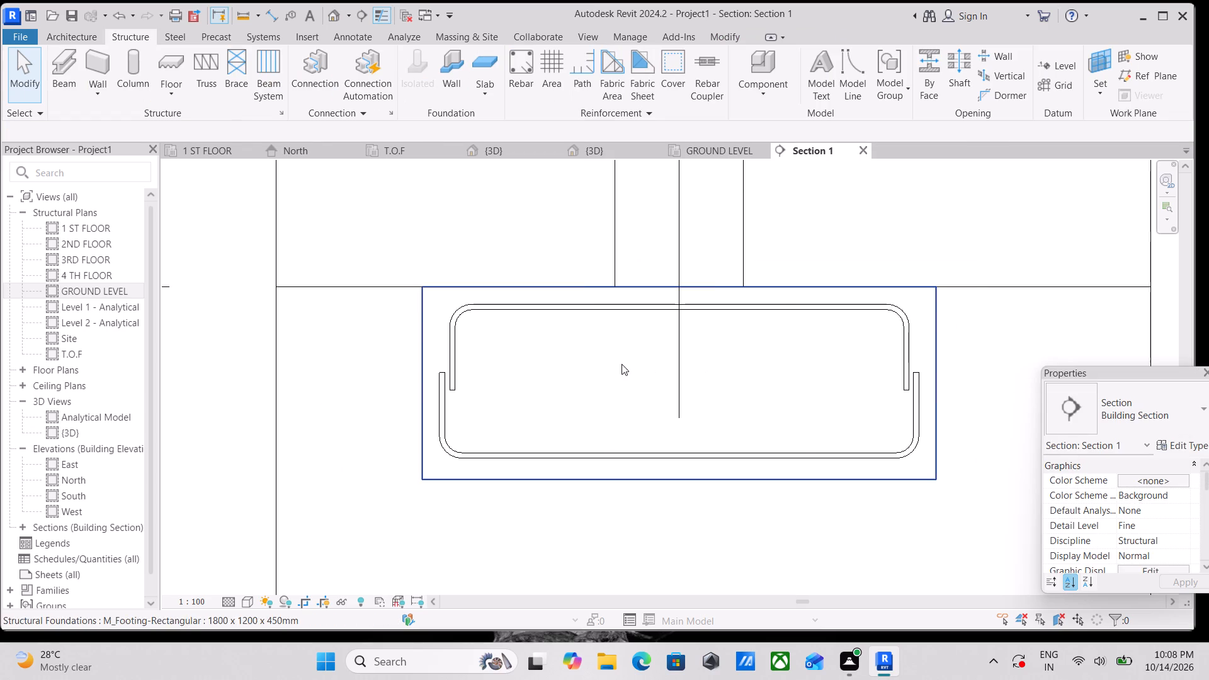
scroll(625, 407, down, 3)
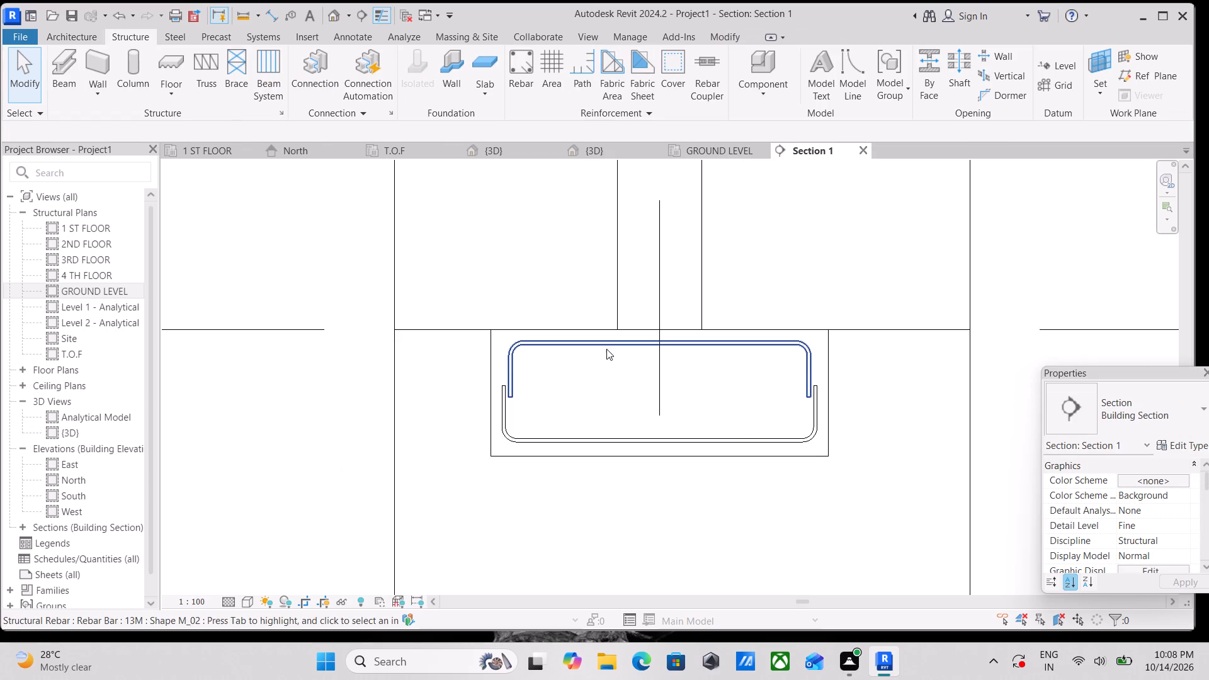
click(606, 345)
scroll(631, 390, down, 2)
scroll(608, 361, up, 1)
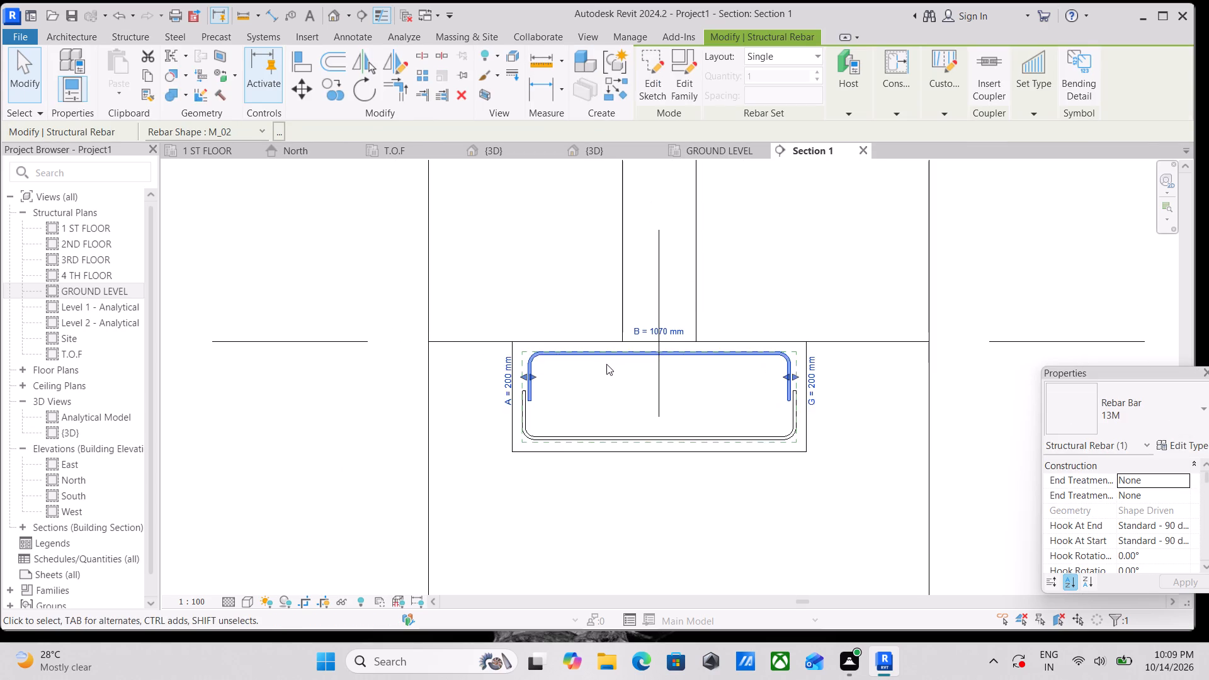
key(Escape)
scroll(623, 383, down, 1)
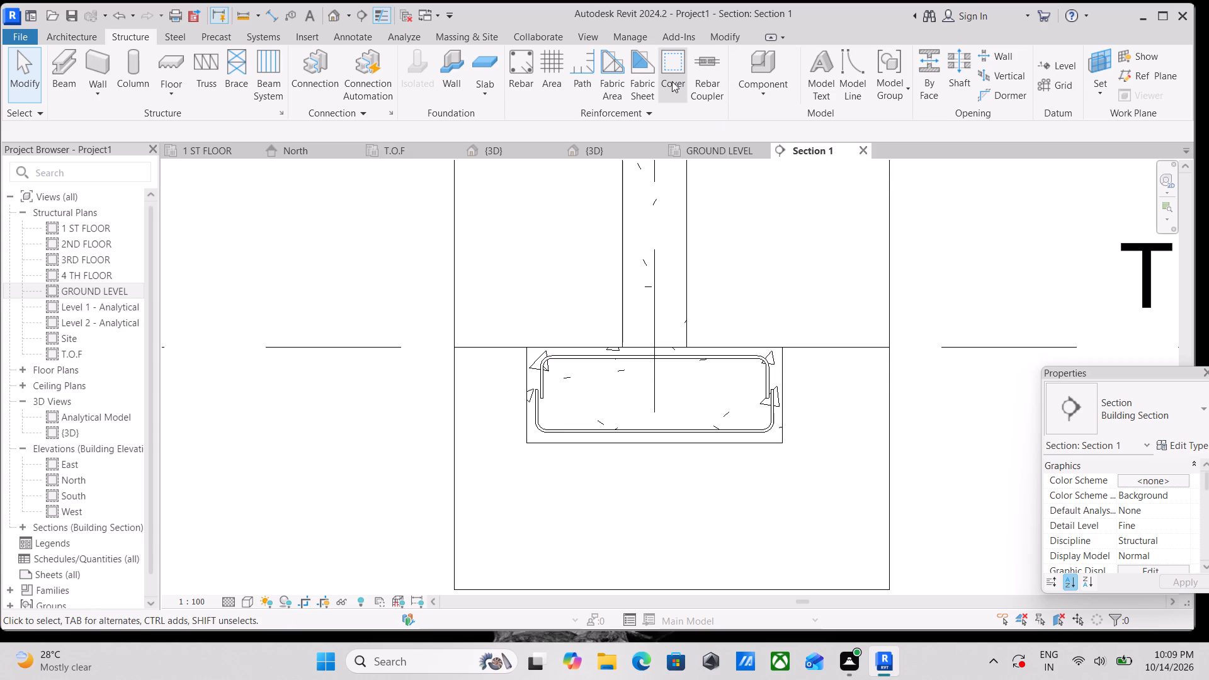
Place a 13M M_02 rebar Perpendicular to Cover inside the bottom bar's bend, about 103 mm from the footing's side and 77 mm above its base.
click(523, 88)
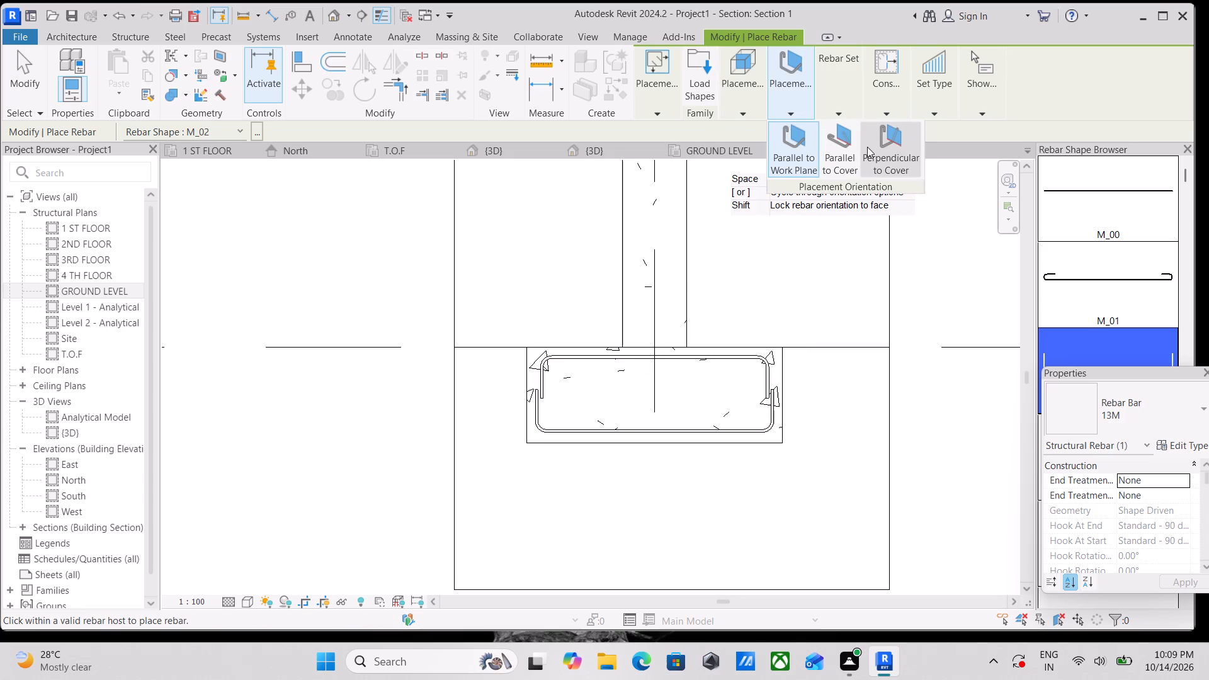
click(842, 156)
scroll(576, 405, up, 3)
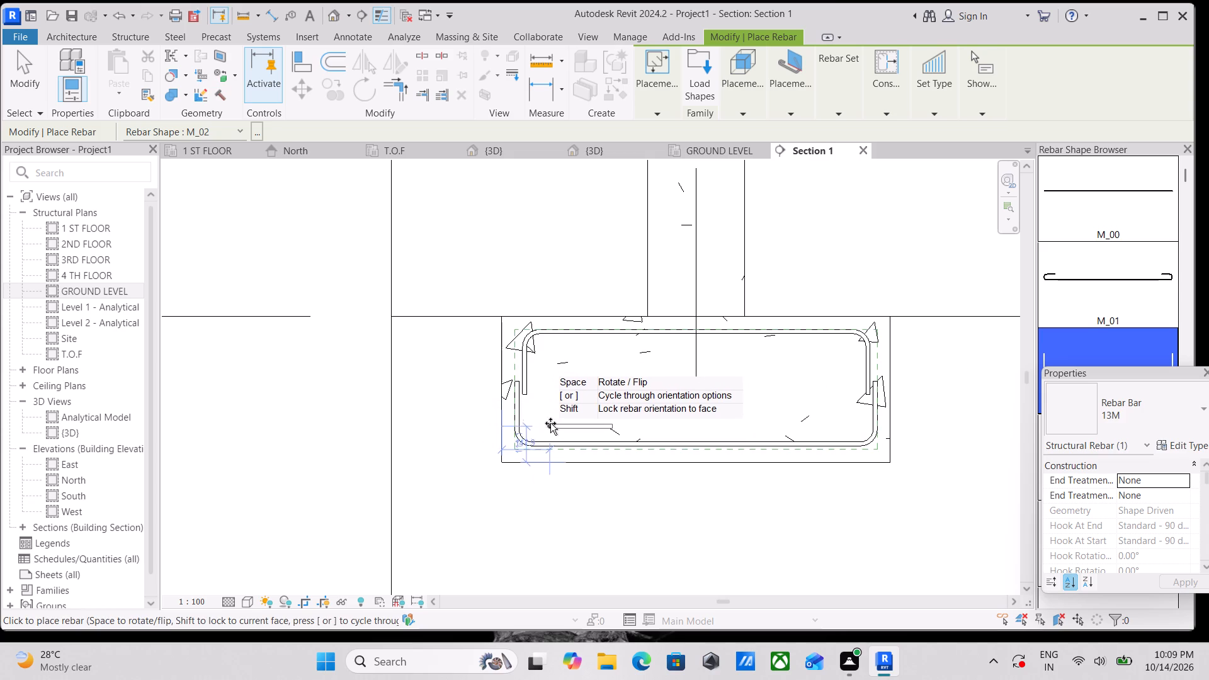
scroll(555, 416, down, 3)
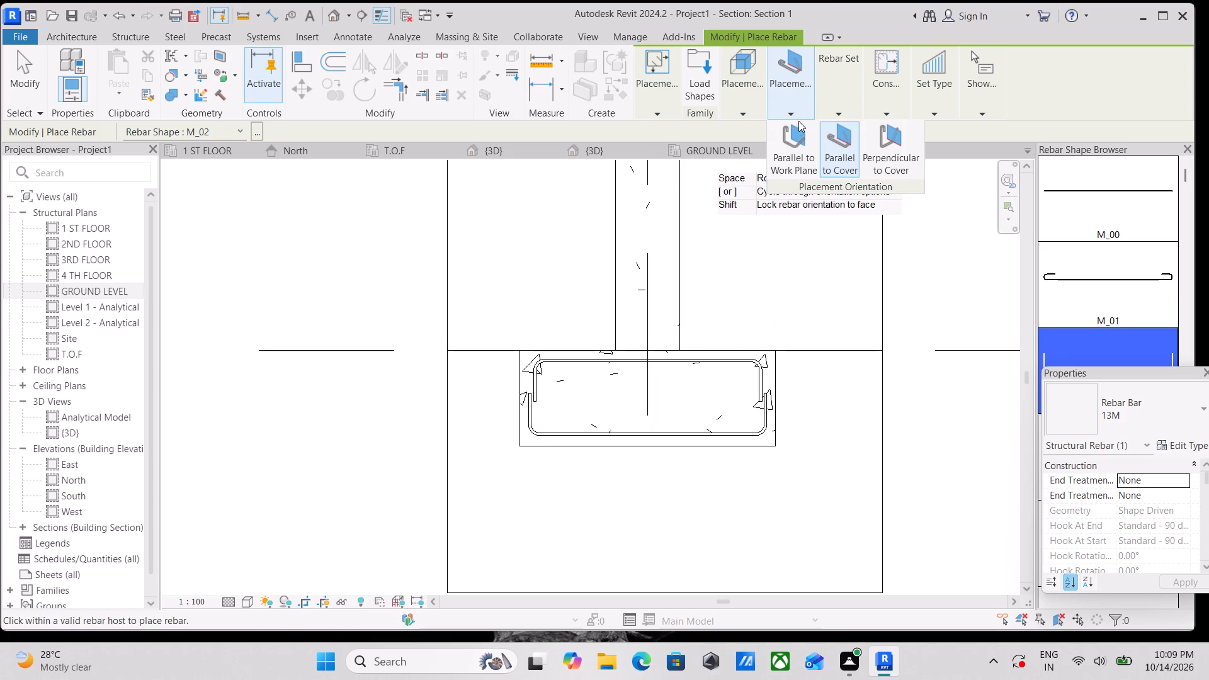
click(781, 147)
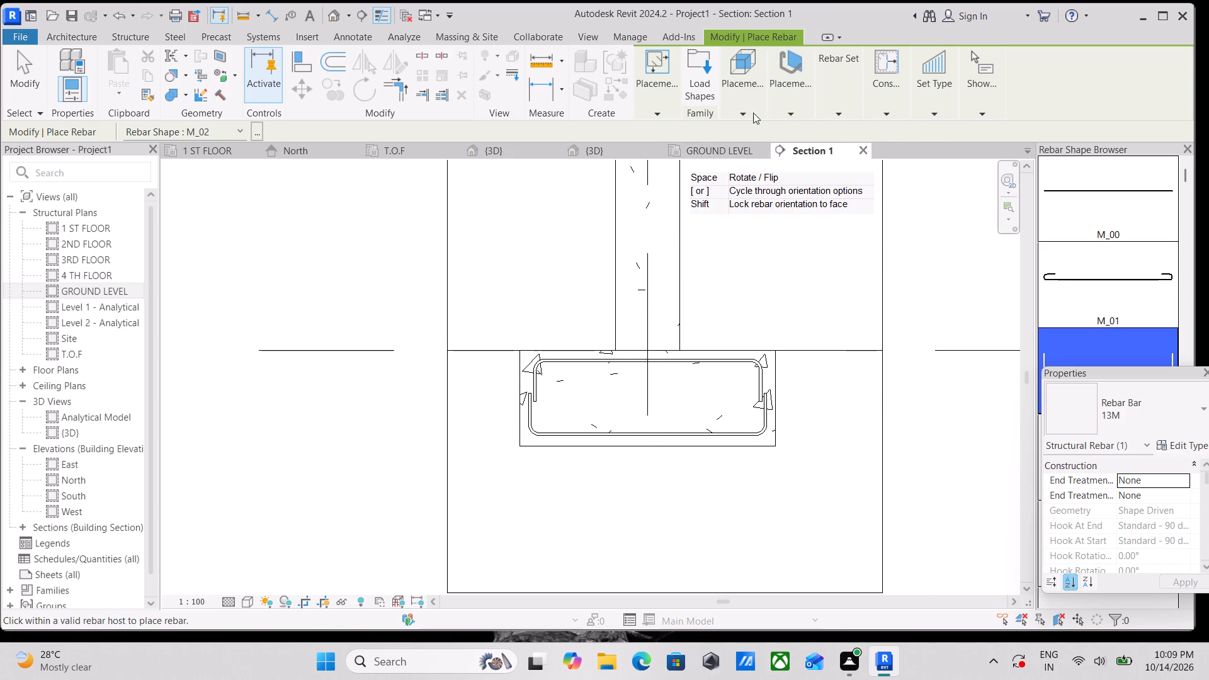
click(785, 108)
click(919, 149)
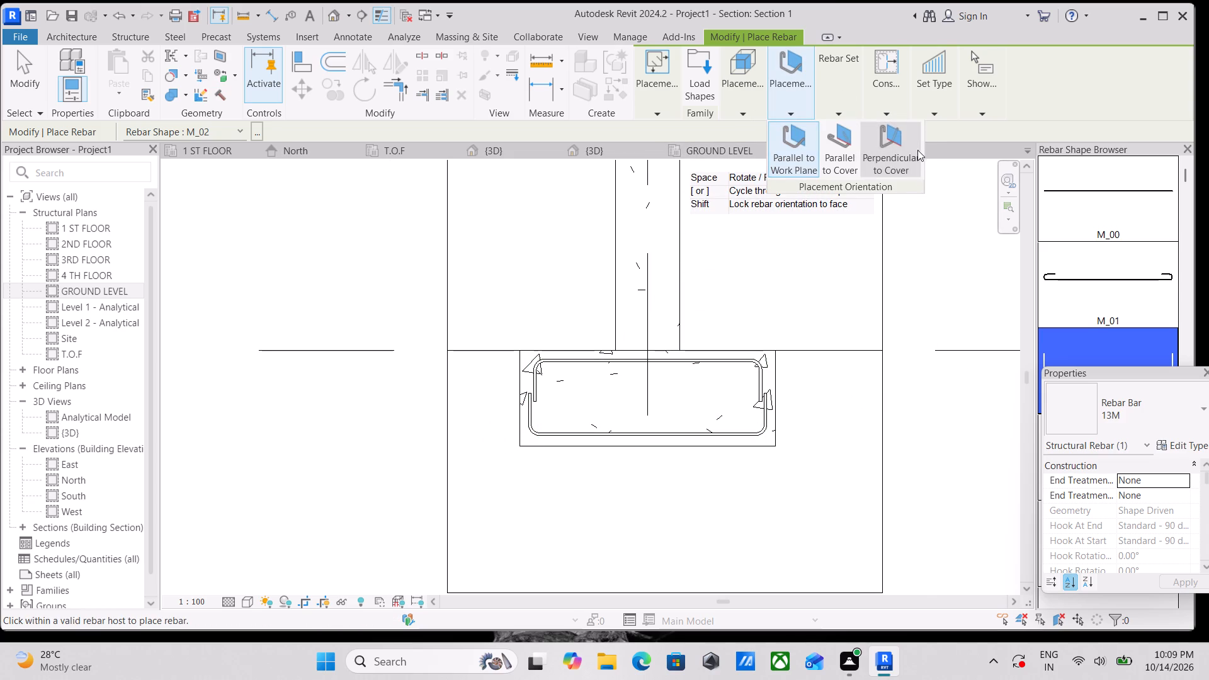
click(911, 153)
scroll(564, 417, up, 2)
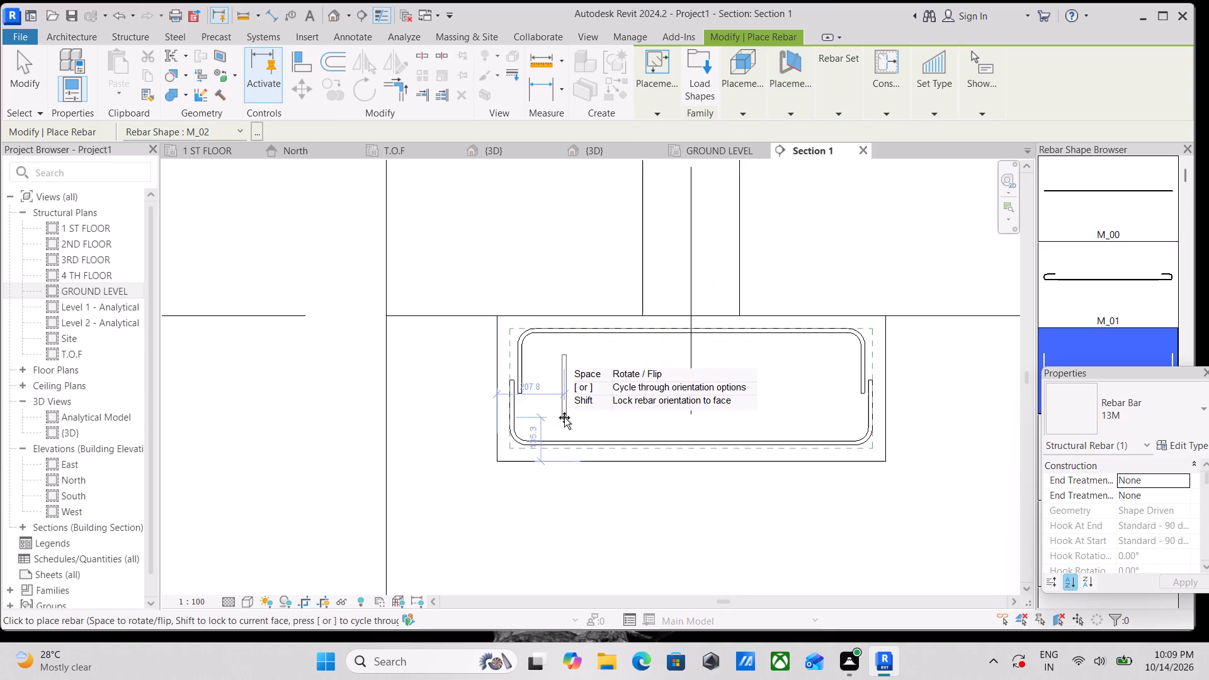
scroll(564, 417, up, 3)
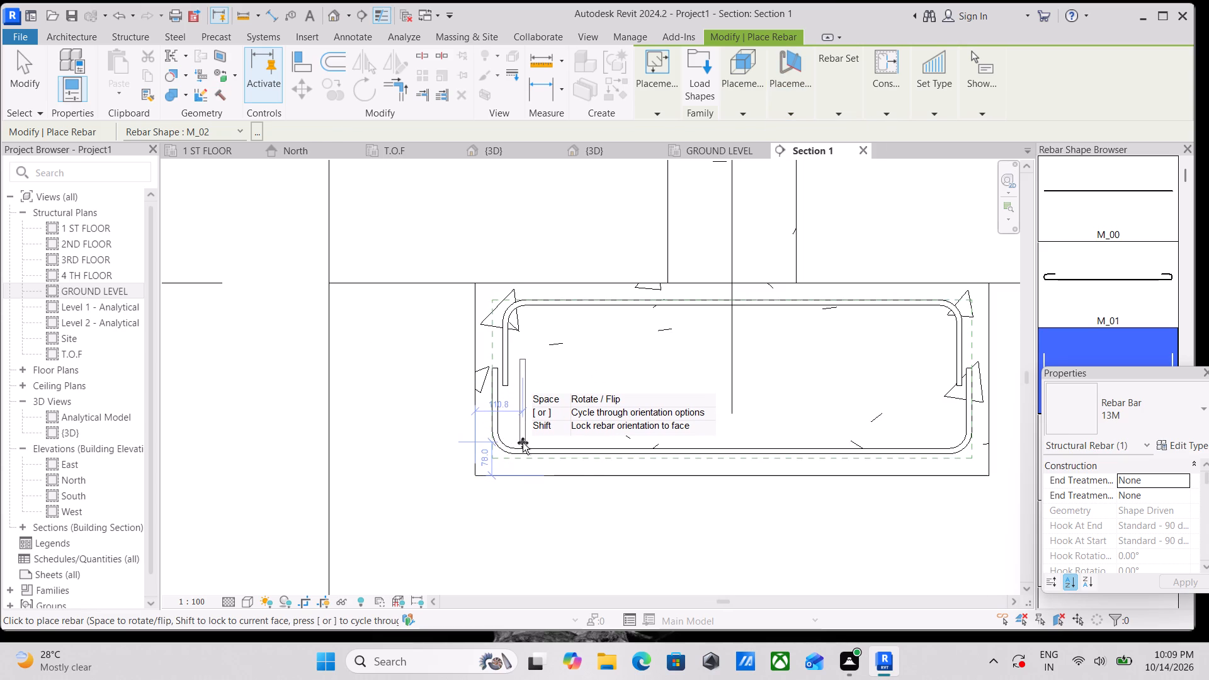
click(519, 443)
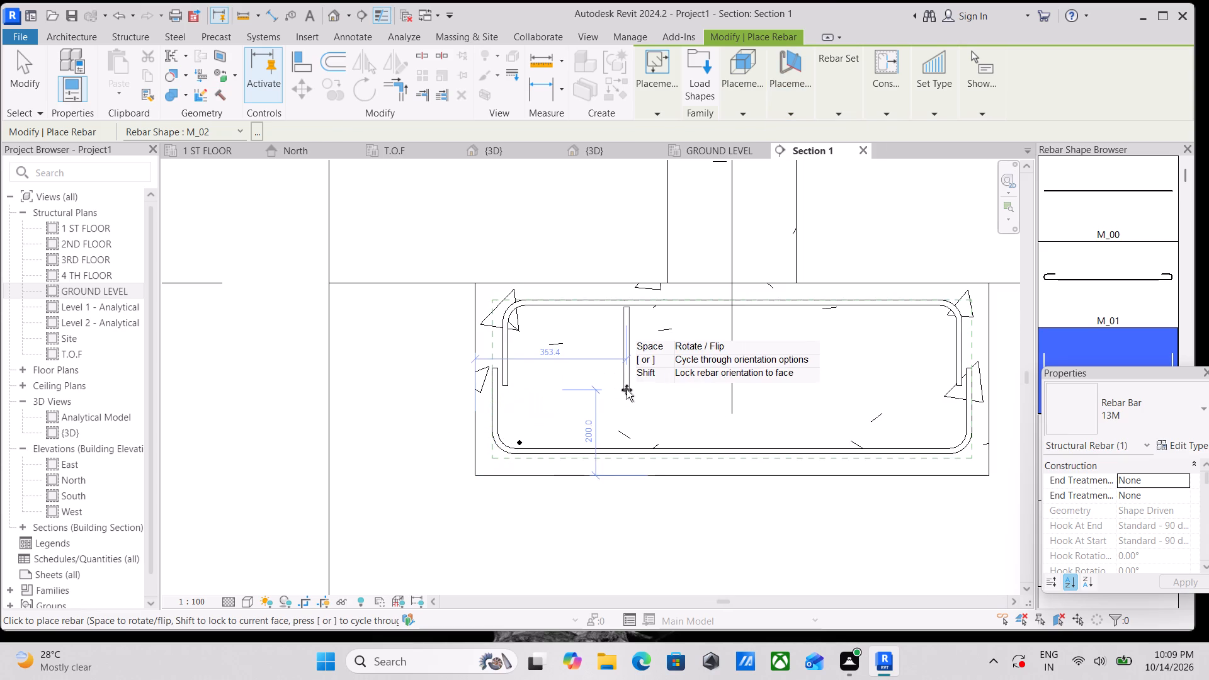
scroll(530, 418, up, 4)
key(Escape)
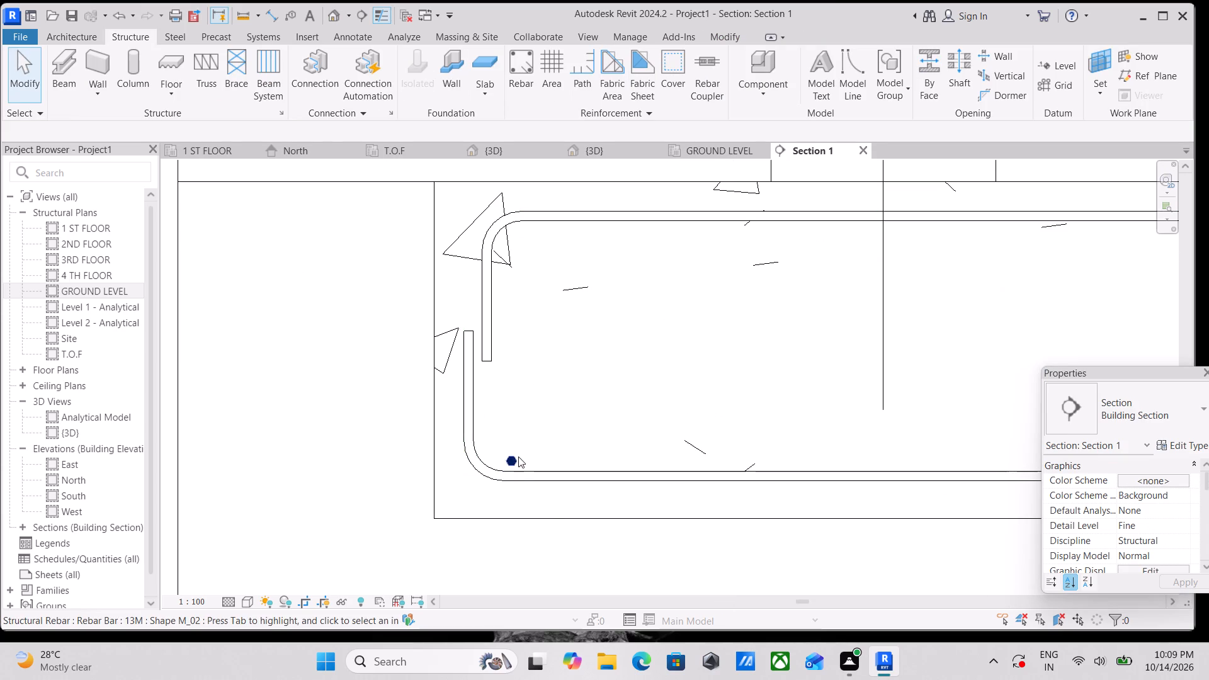
click(517, 453)
scroll(517, 453, down, 3)
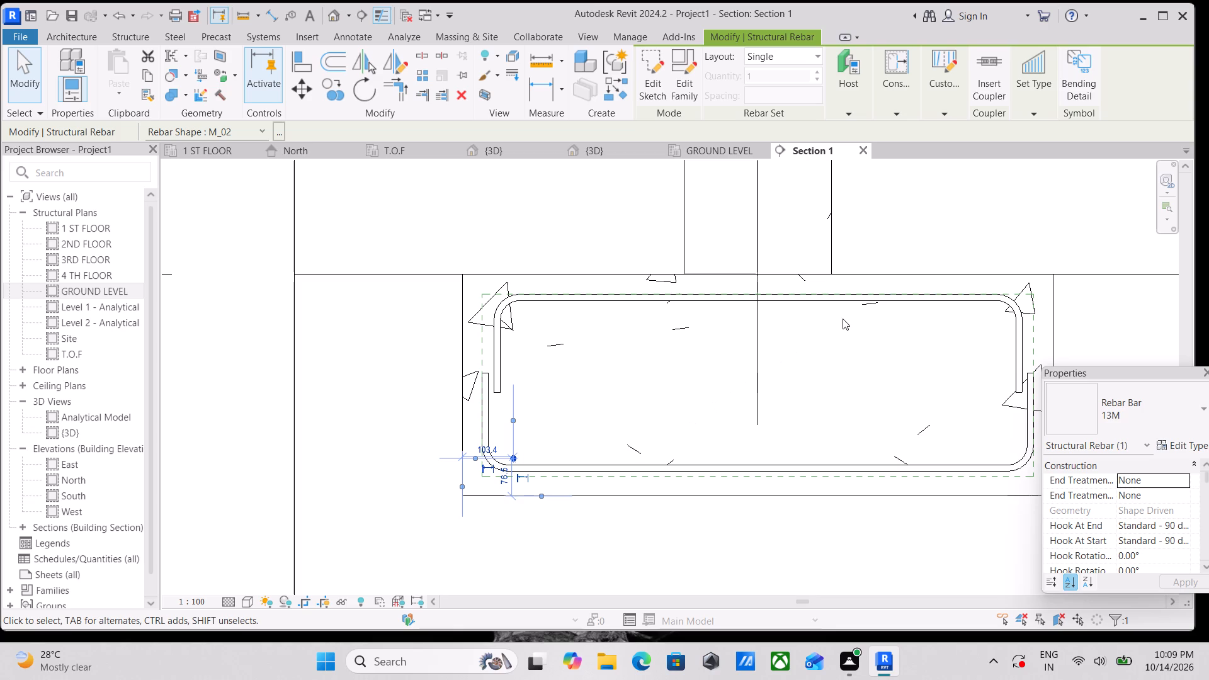
Set the top U-shaped bar to show unobscured in the {3D} view through its view visibility states.
click(736, 298)
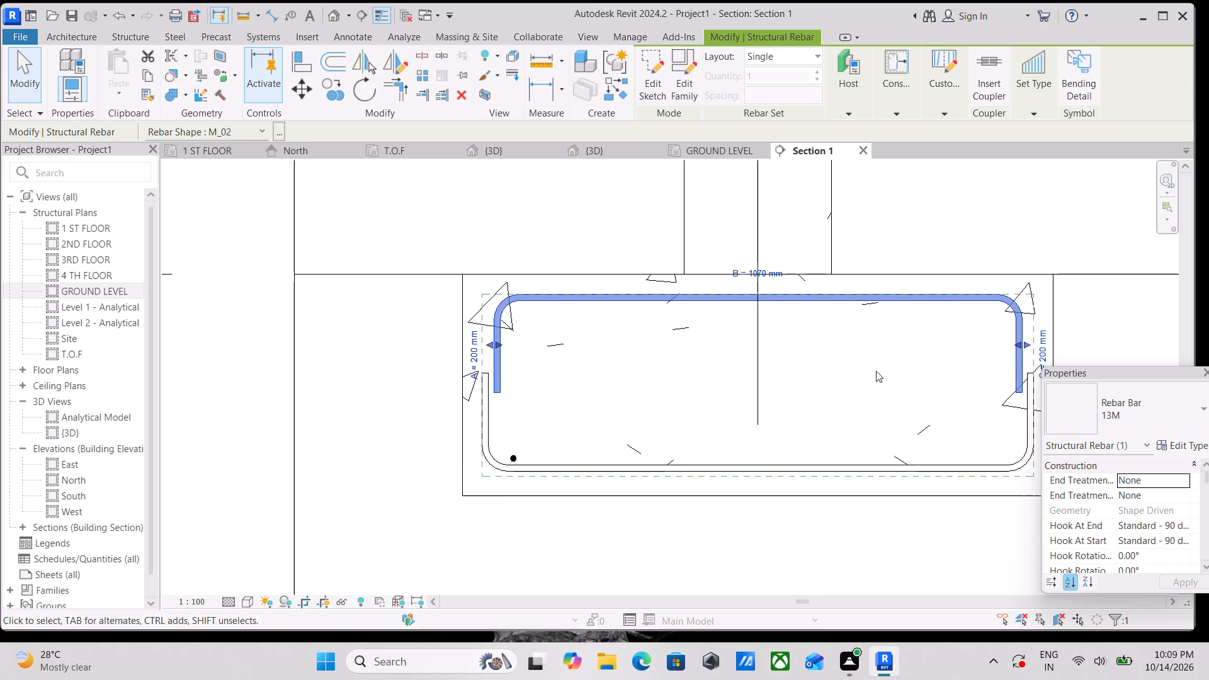
scroll(1177, 572, down, 3)
scroll(1152, 525, down, 4)
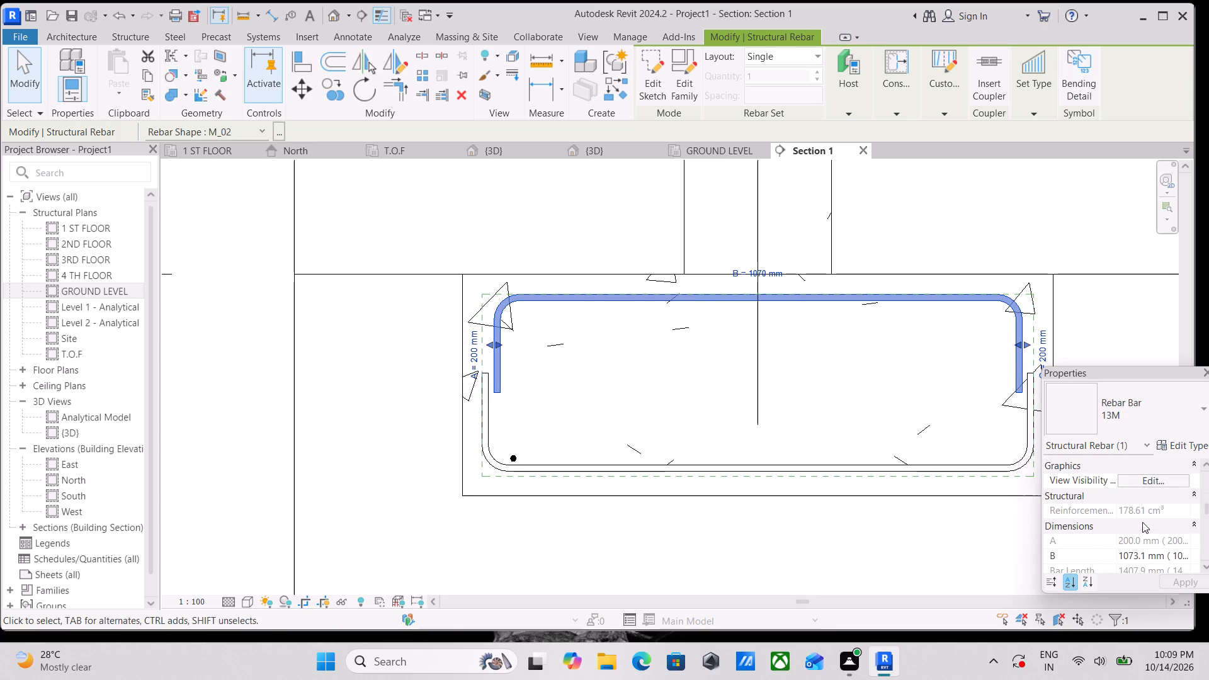
scroll(1157, 485, down, 3)
scroll(1157, 500, up, 4)
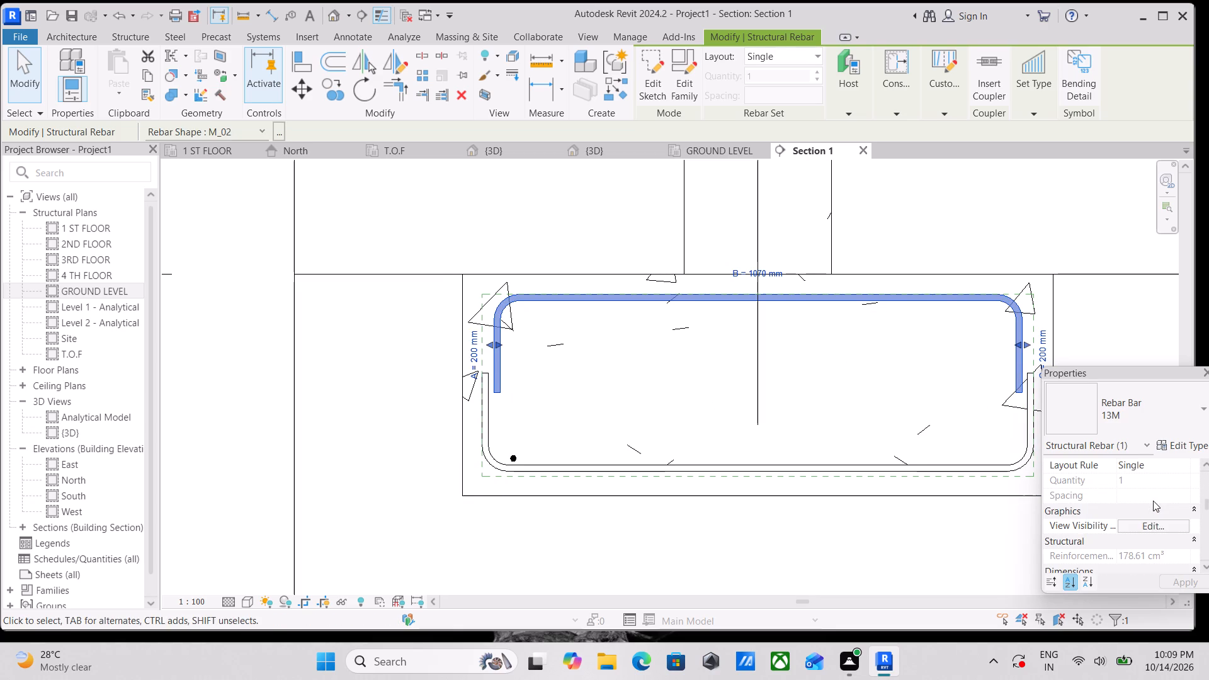
click(1147, 524)
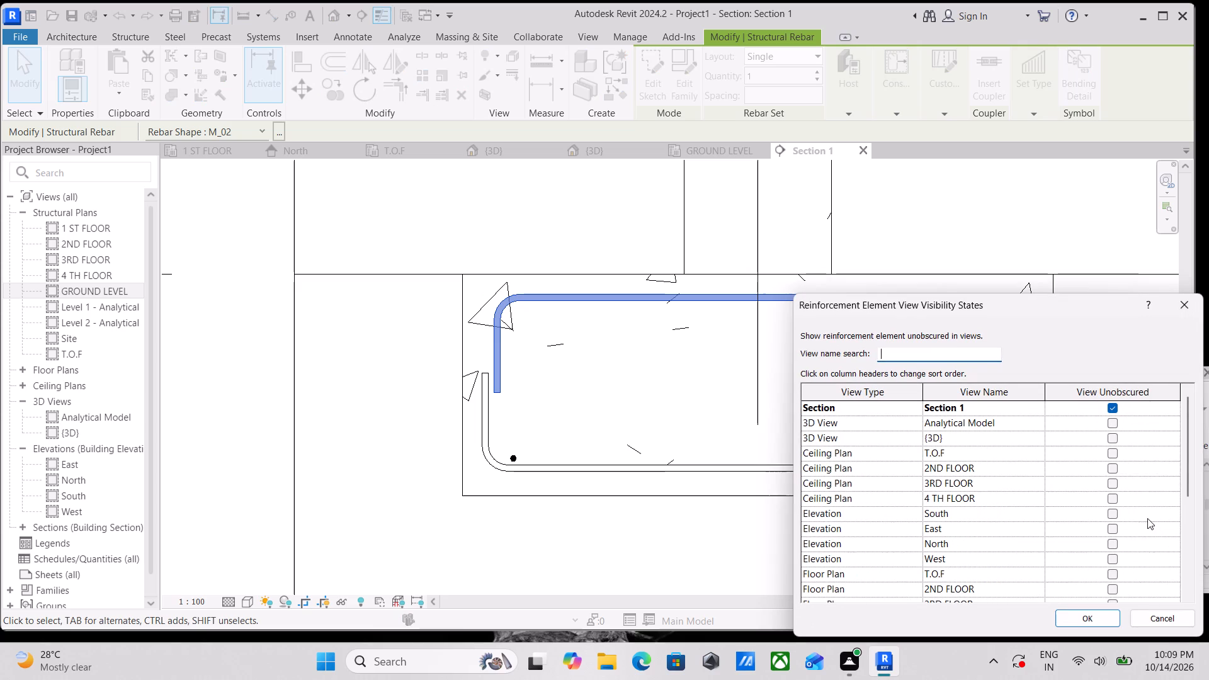
click(1110, 440)
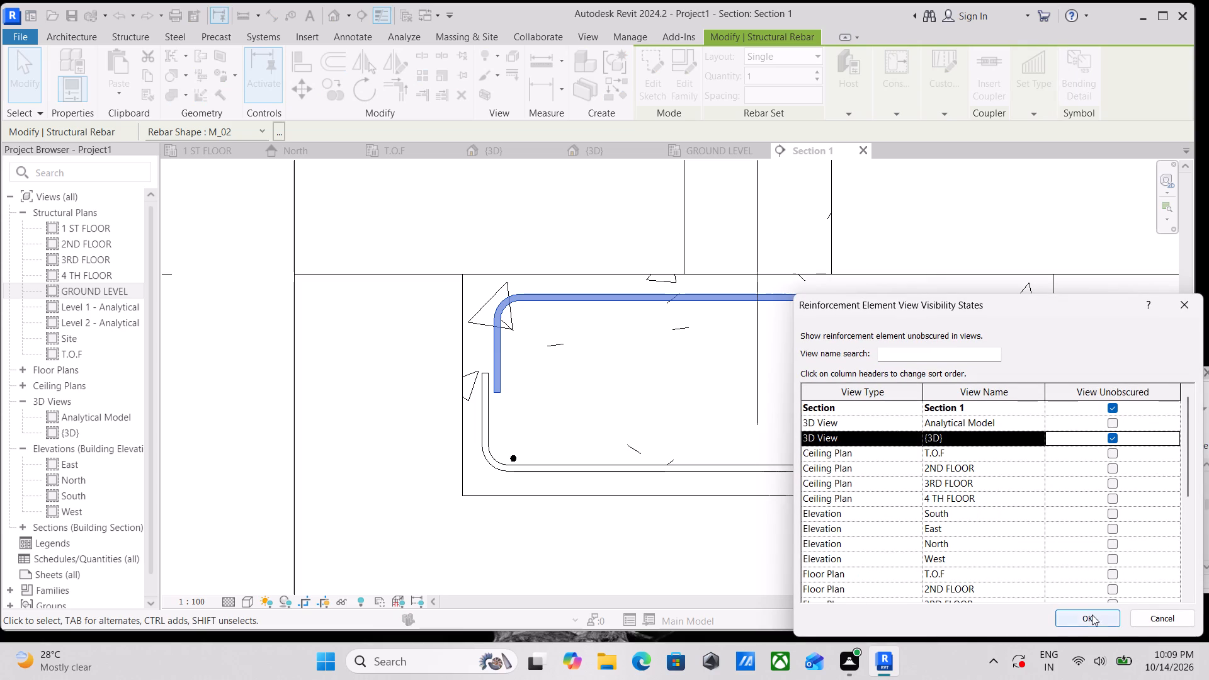
click(1091, 615)
Set the bottom U-shaped rebar set to show unobscured in the {3D} view through its view visibility states.
click(809, 463)
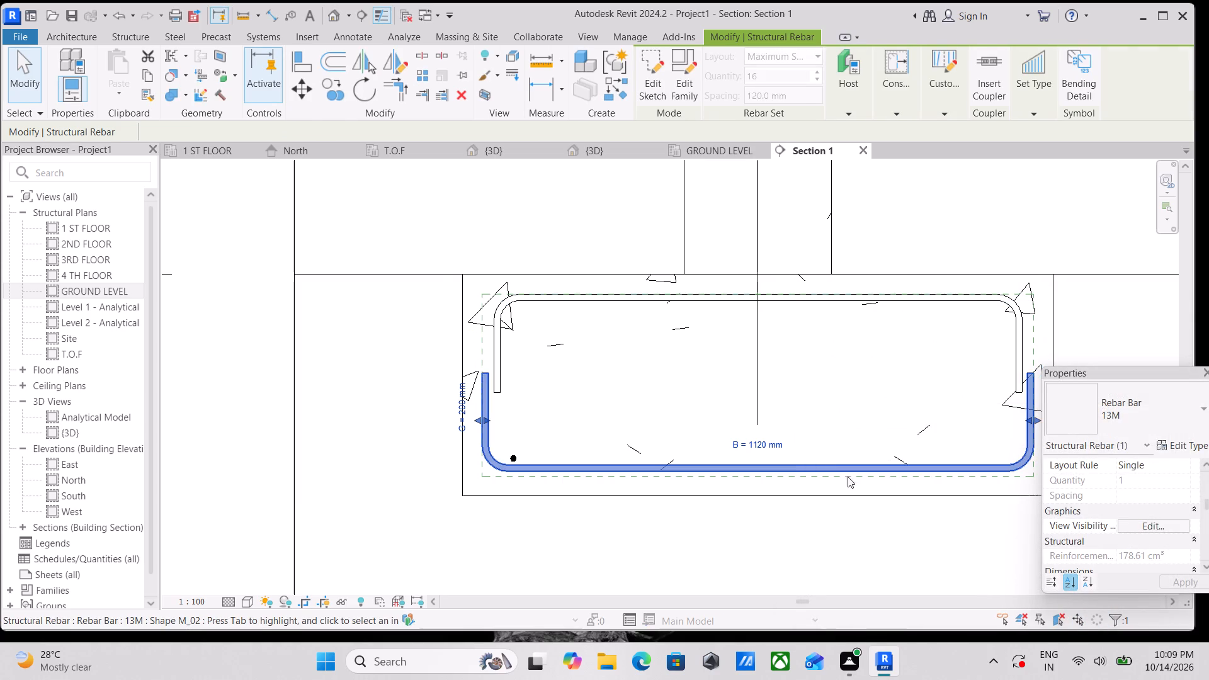
scroll(1136, 524, down, 2)
scroll(1136, 524, up, 2)
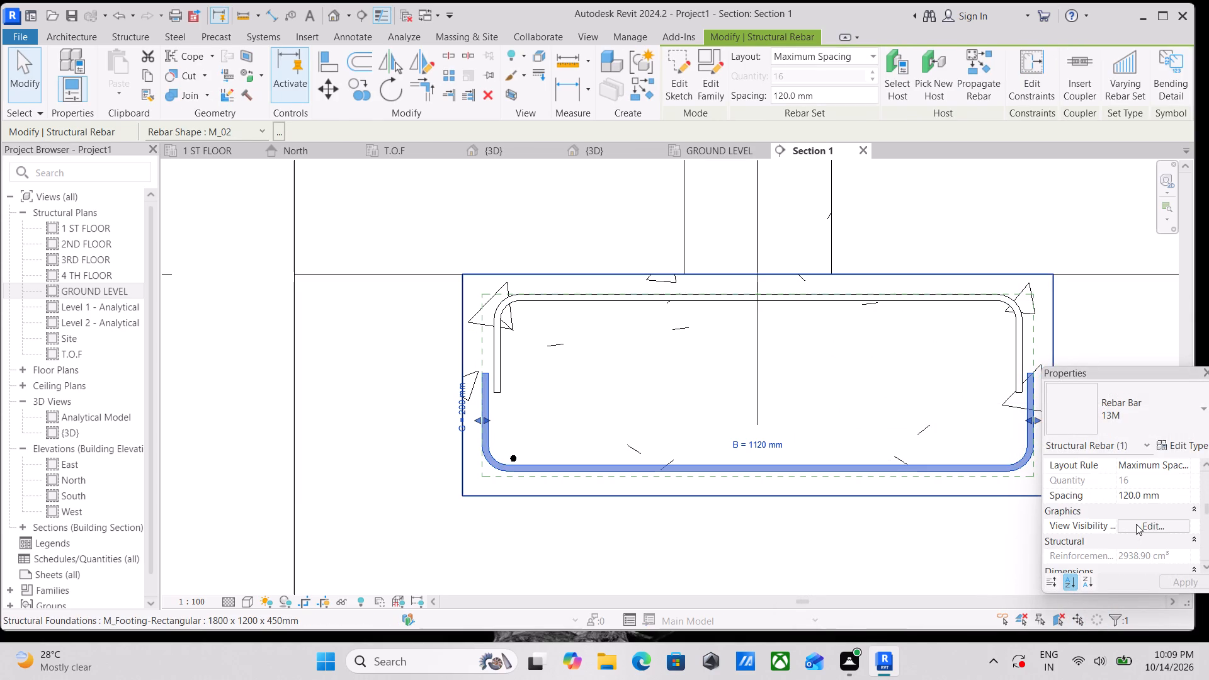
scroll(1142, 519, up, 3)
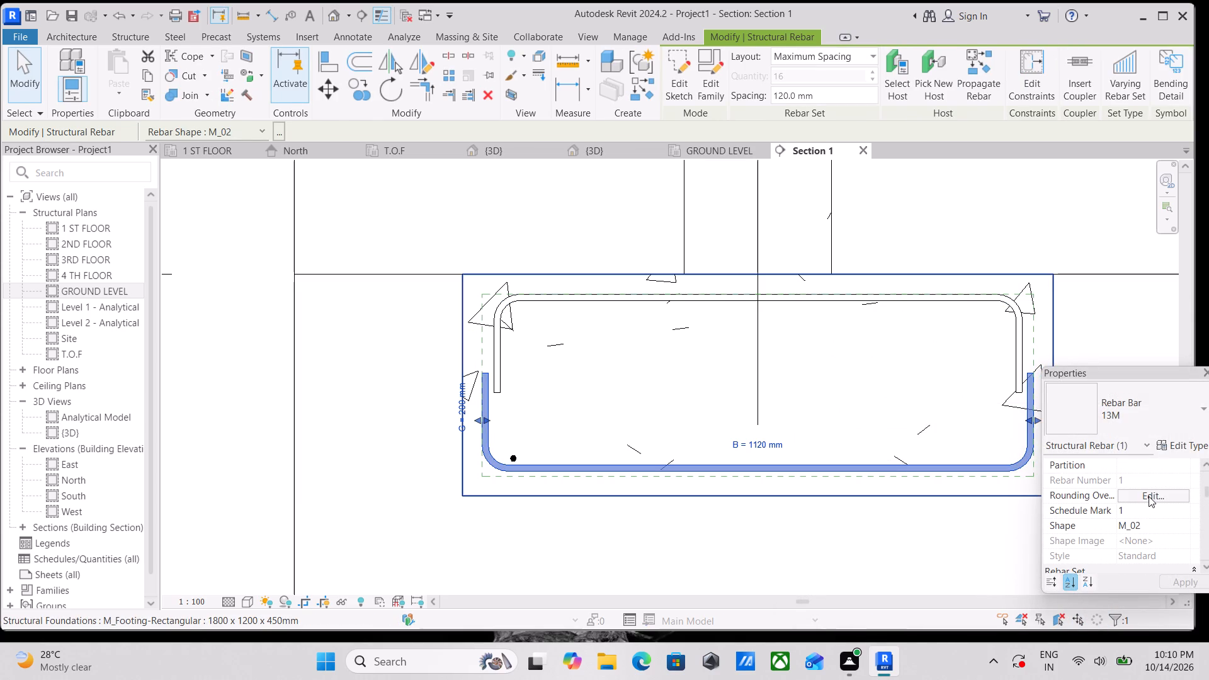
scroll(1125, 509, down, 1)
scroll(1149, 492, up, 1)
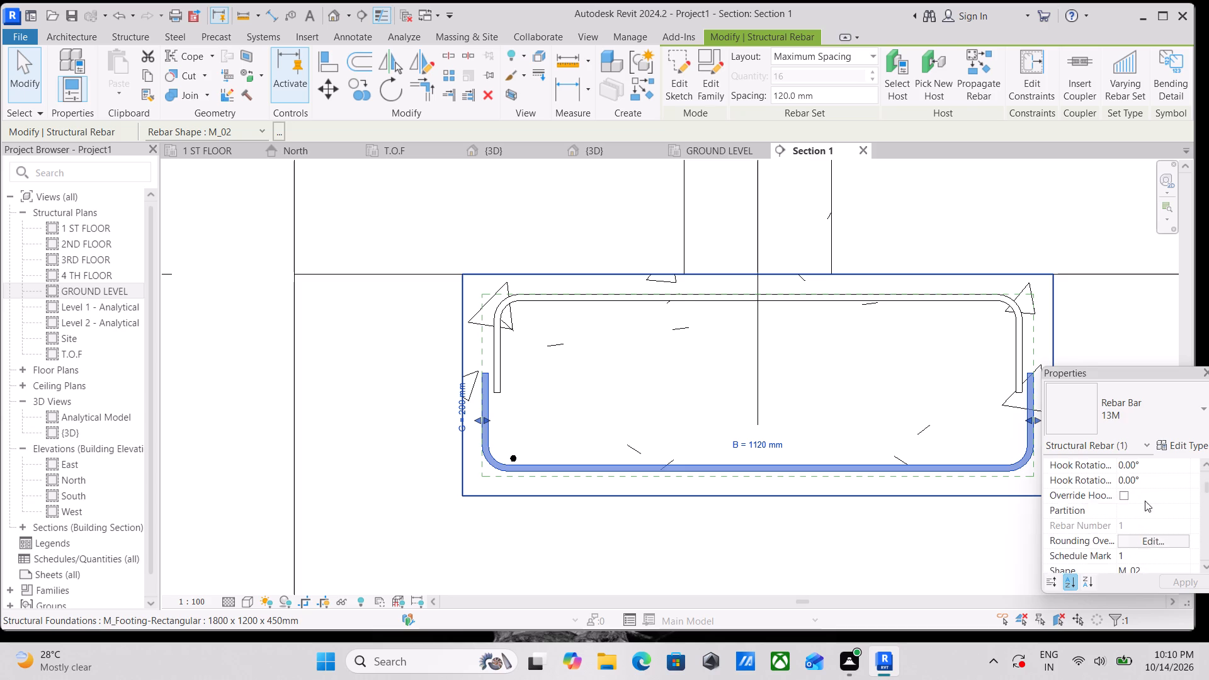
scroll(1145, 501, up, 5)
scroll(1141, 484, down, 5)
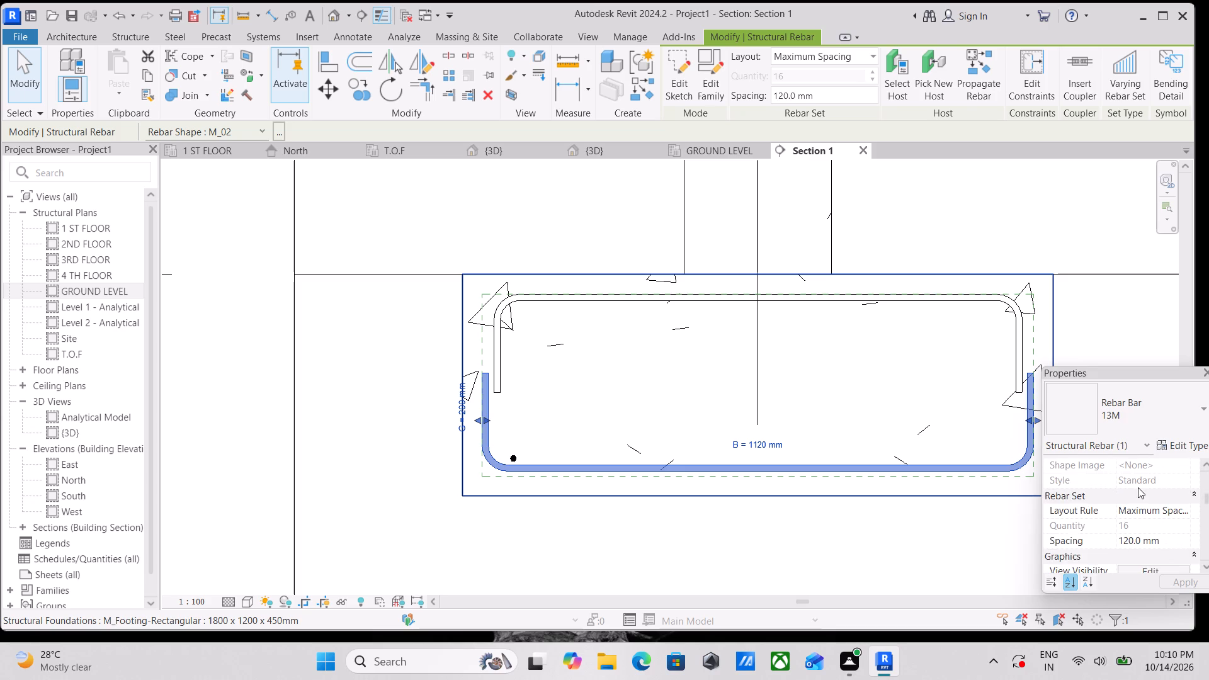
scroll(1138, 487, down, 13)
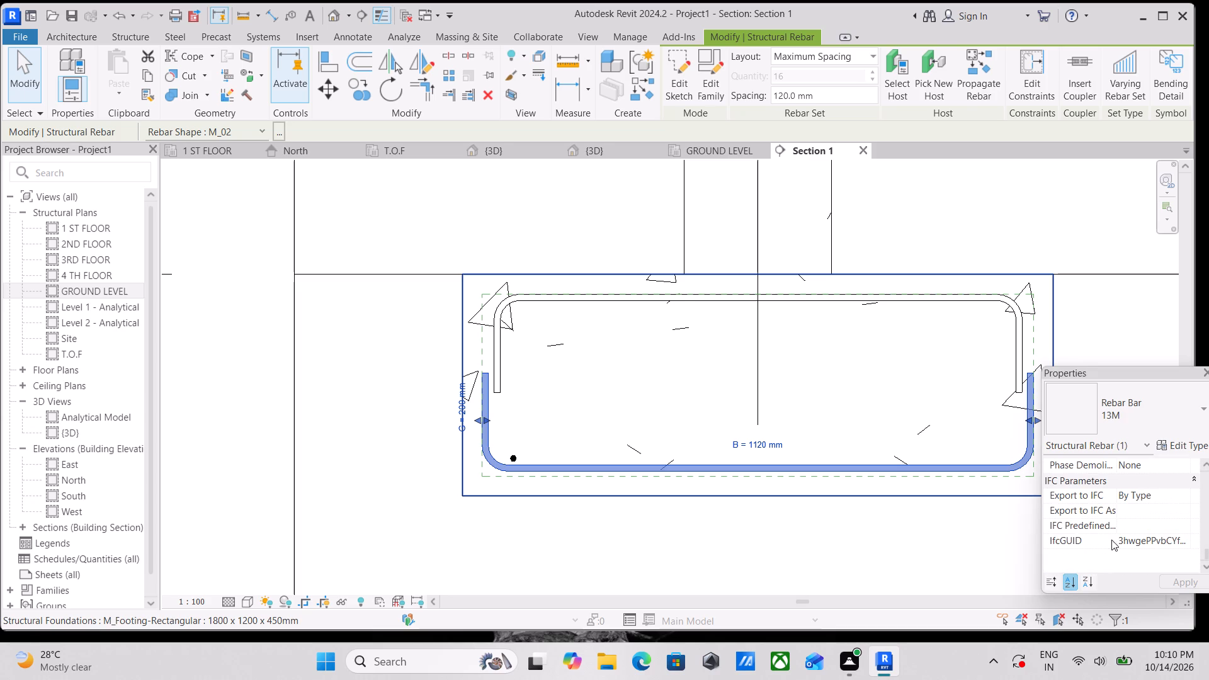
scroll(1132, 538, down, 2)
scroll(1128, 535, up, 9)
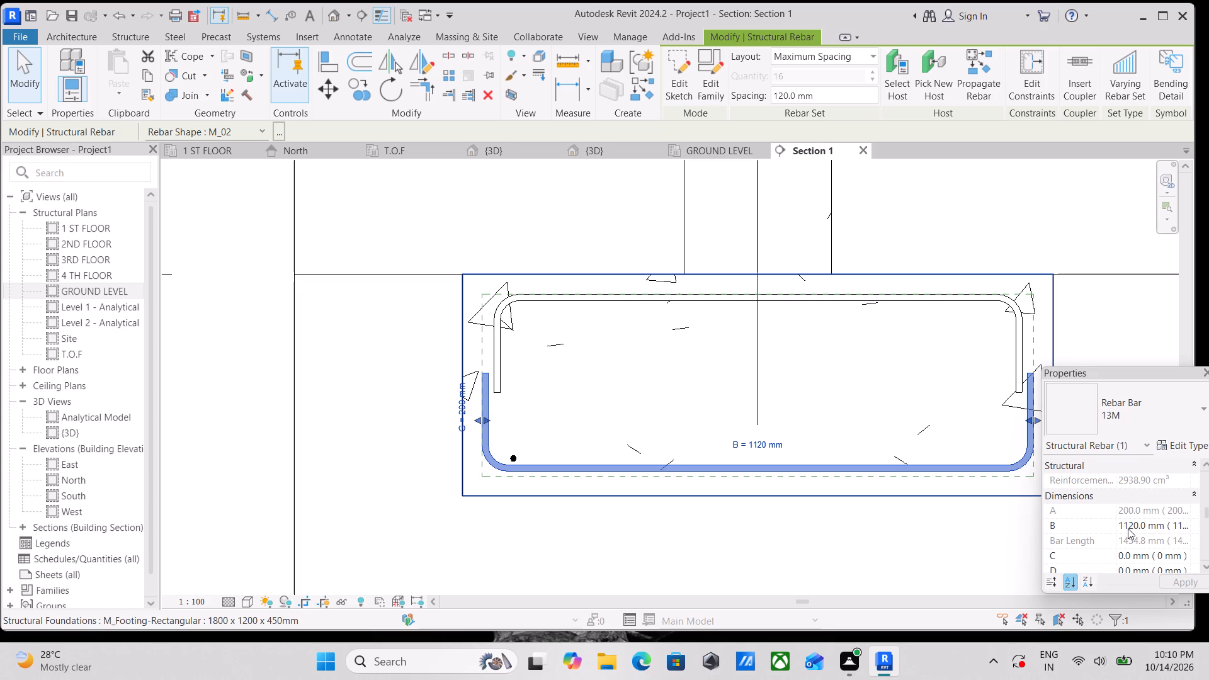
scroll(1137, 482, up, 4)
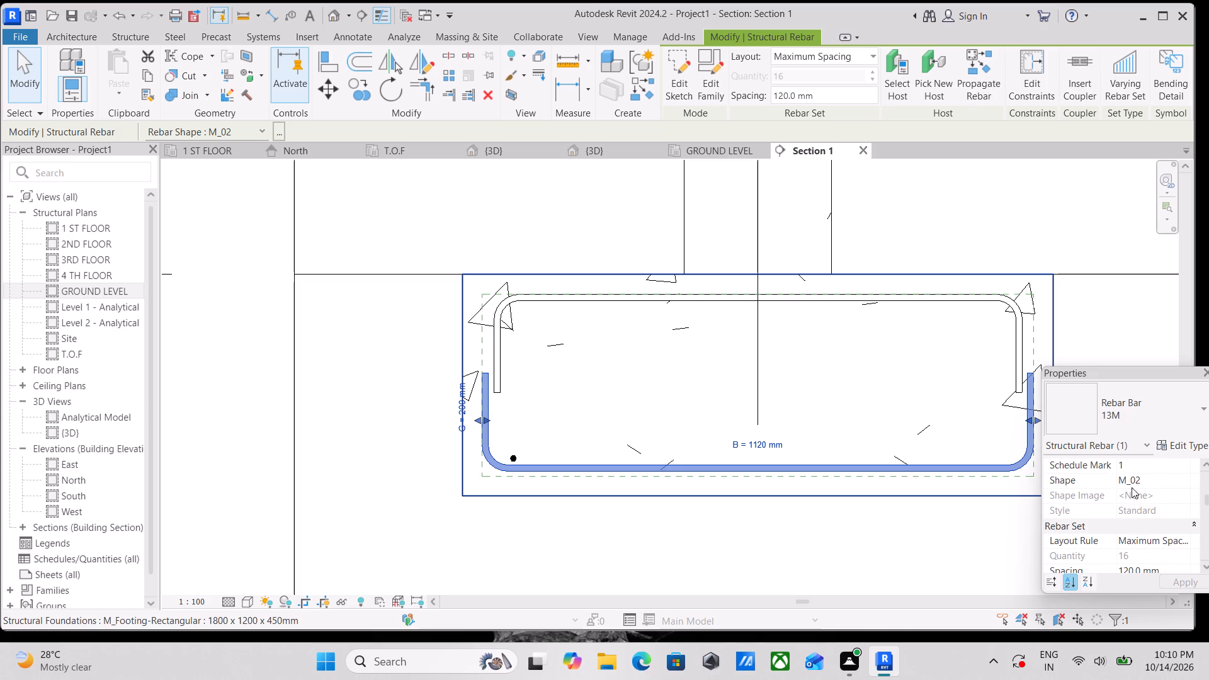
scroll(1134, 518, up, 7)
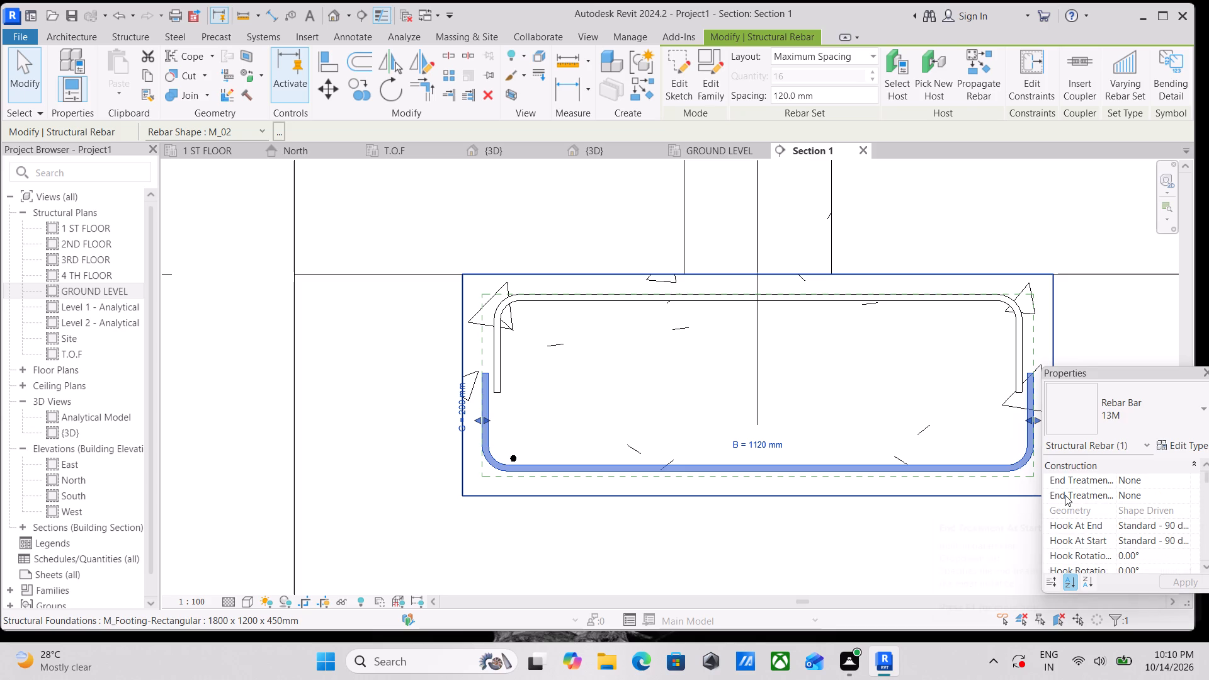
scroll(1079, 521, down, 3)
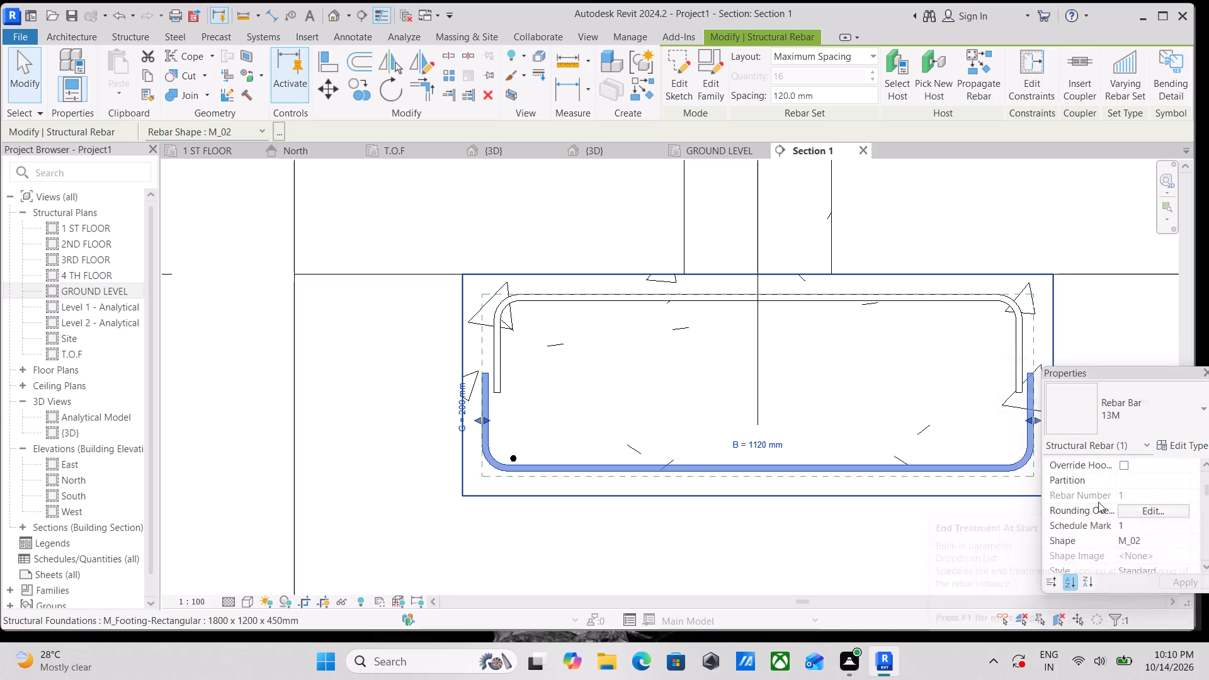
scroll(1098, 502, down, 1)
scroll(1102, 503, up, 3)
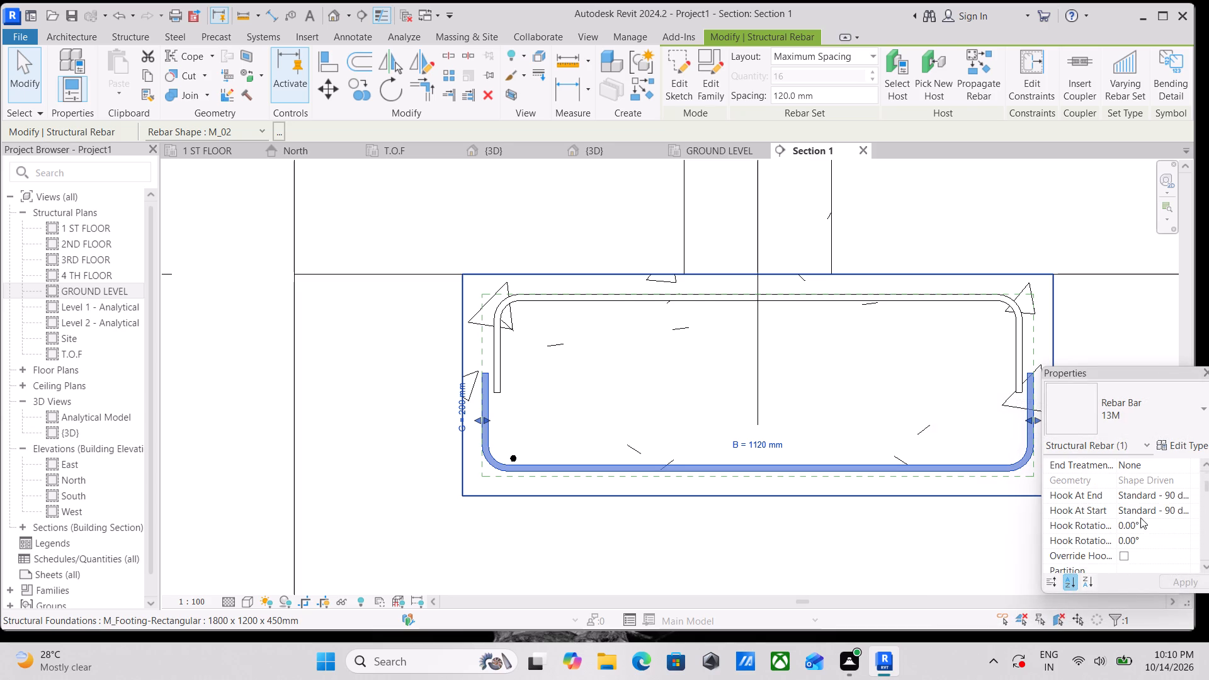
scroll(1140, 518, up, 5)
scroll(1169, 467, down, 3)
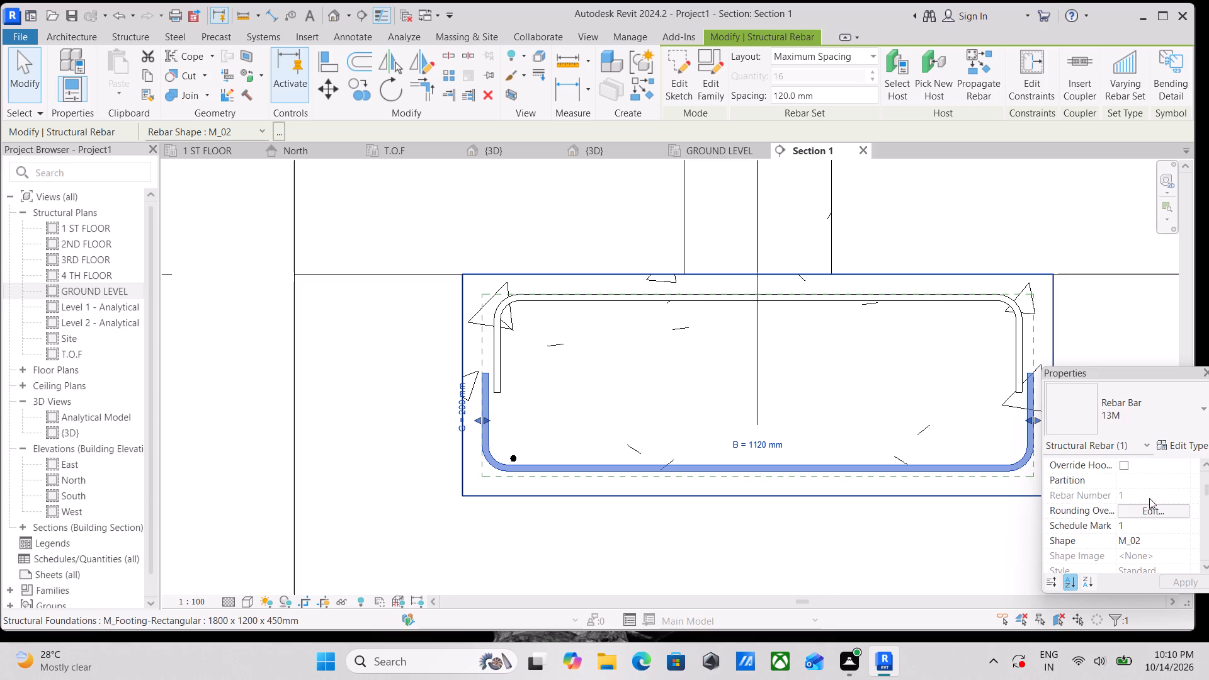
scroll(1149, 516, down, 4)
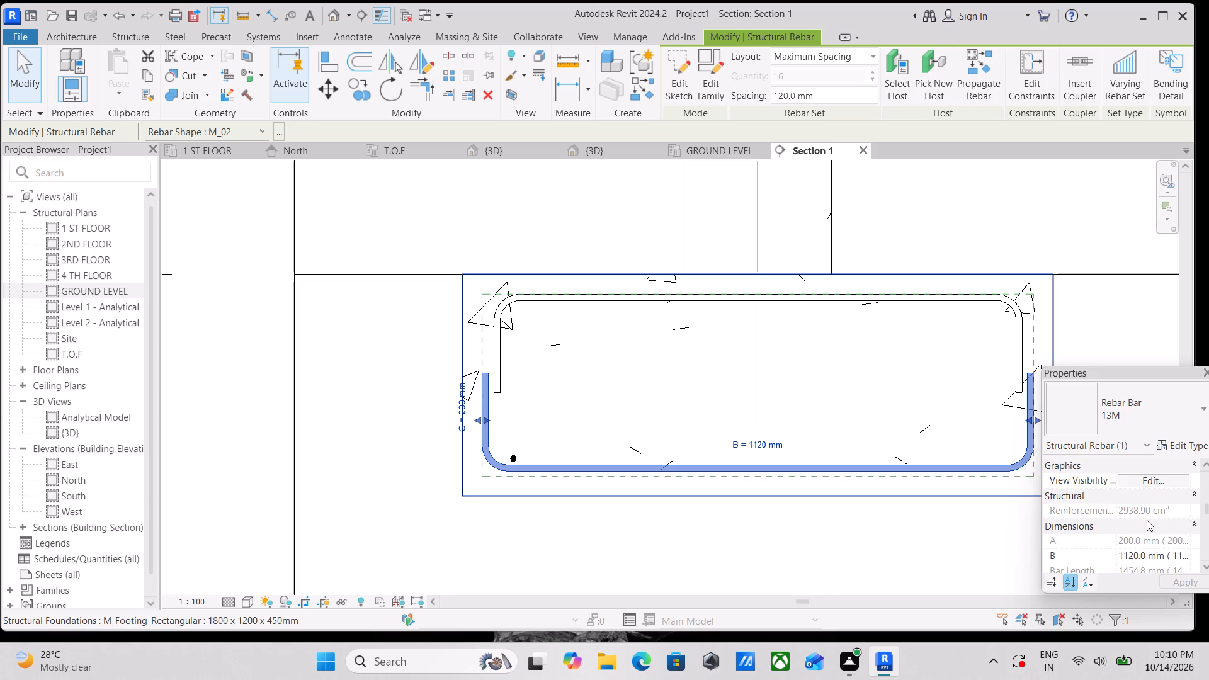
click(1155, 480)
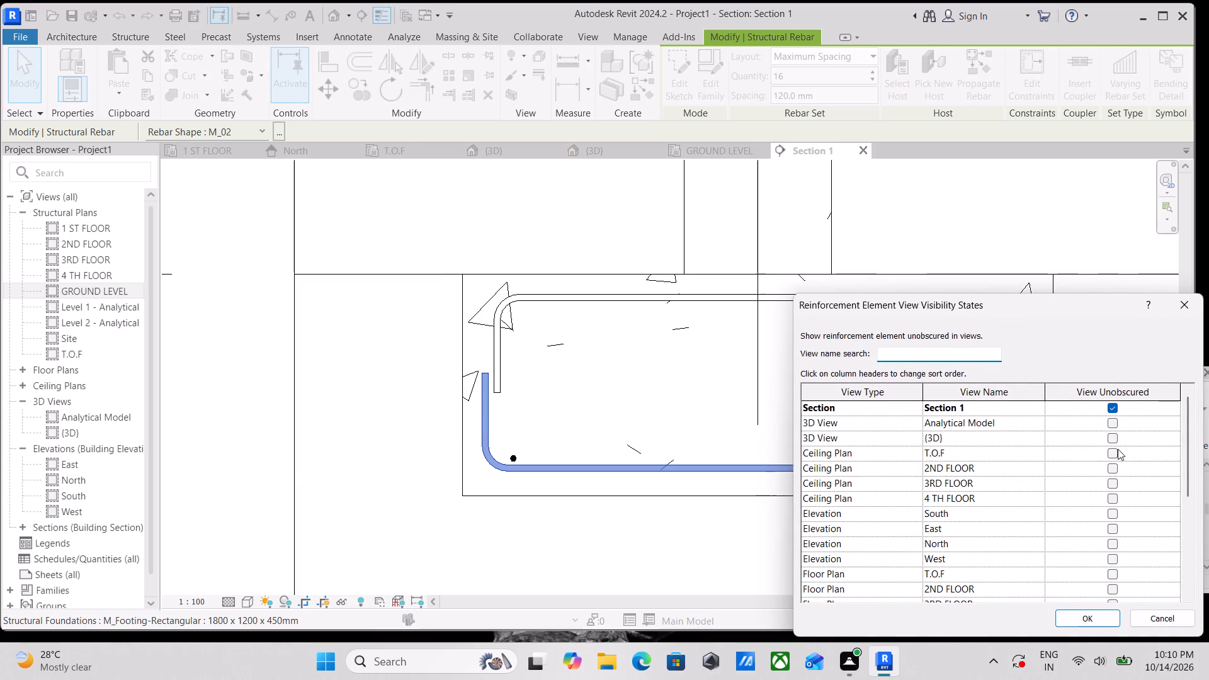
click(1111, 440)
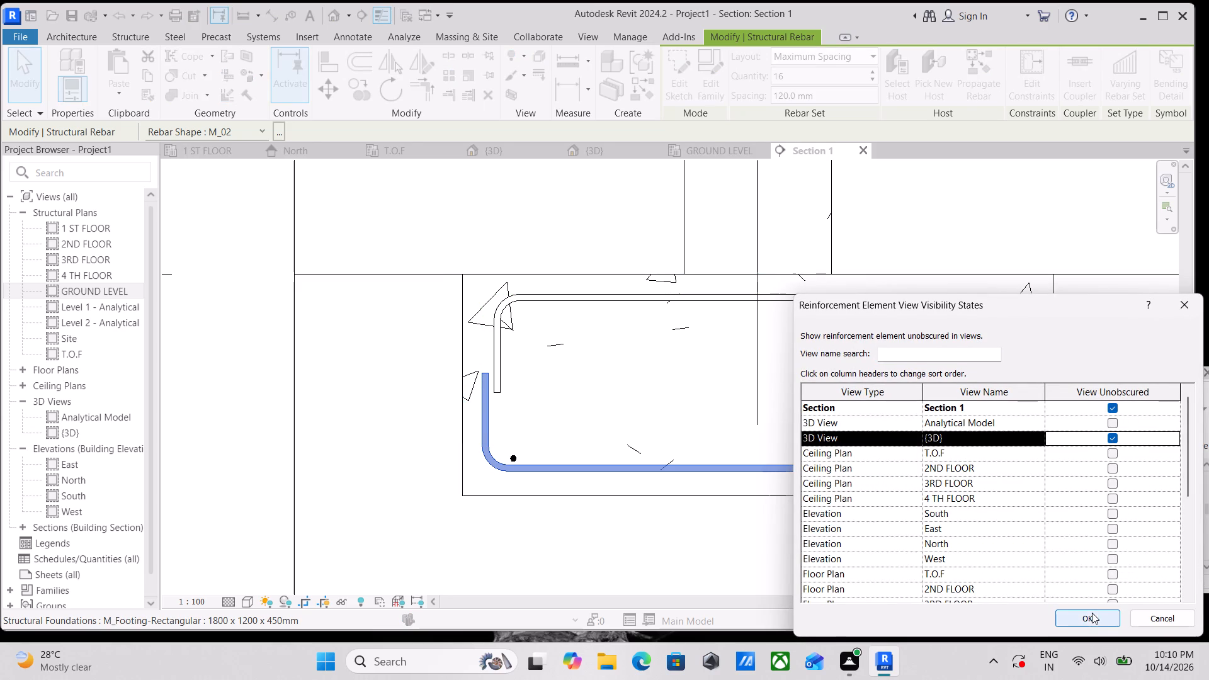
click(1086, 621)
Set the perpendicular bar inside the bottom bar's bend to show unobscured in the {3D} view.
click(513, 454)
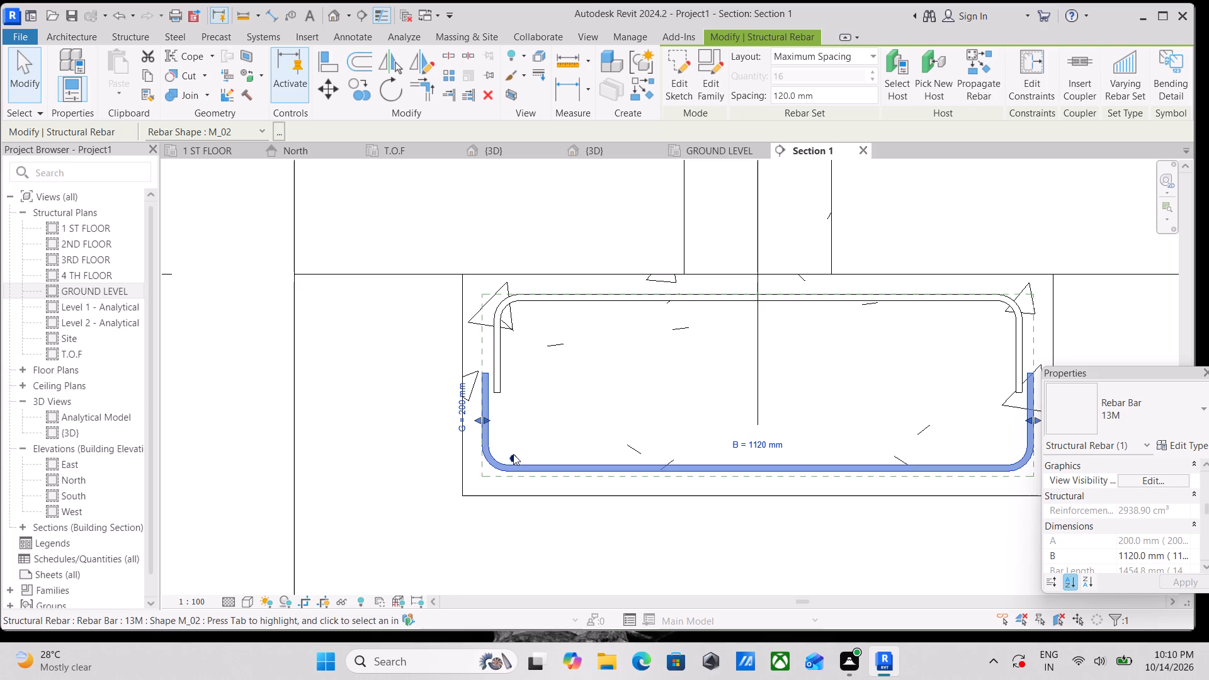
click(1158, 475)
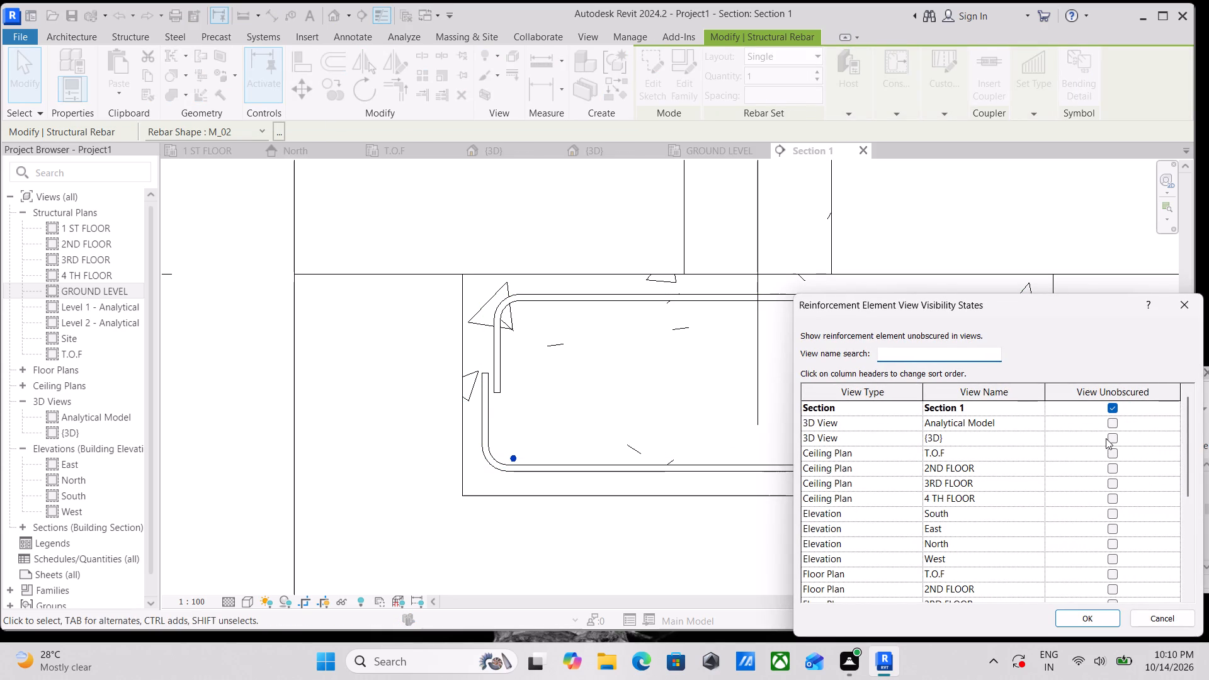
click(1115, 437)
click(1072, 620)
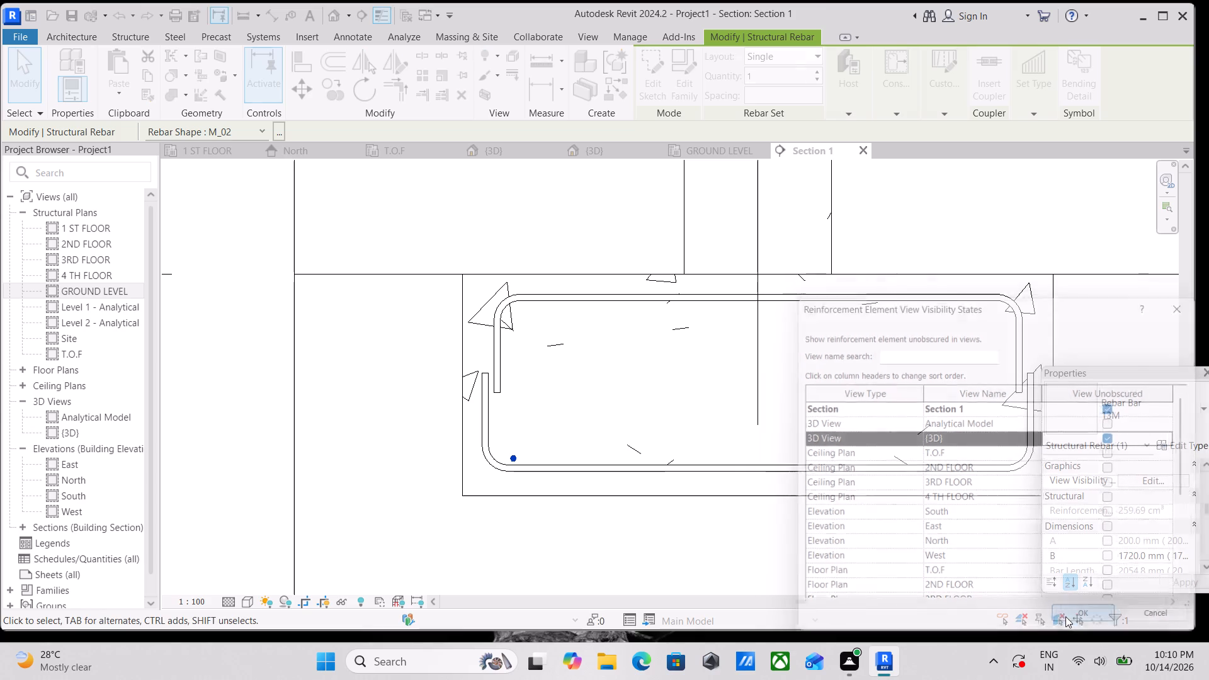
Open the structural project's {3D} view, not the column family's {3D} view.
scroll(508, 459, up, 2)
scroll(512, 387, down, 4)
middle_drag(552, 351, 556, 392)
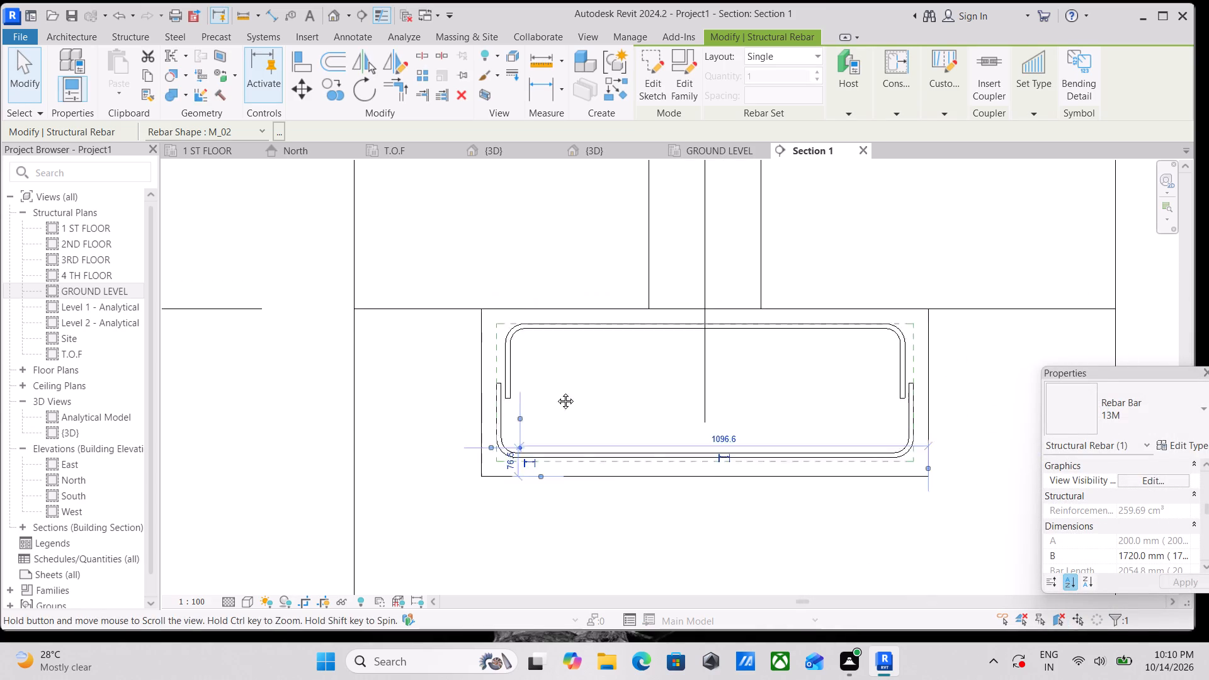
middle_drag(556, 392, 558, 405)
click(595, 151)
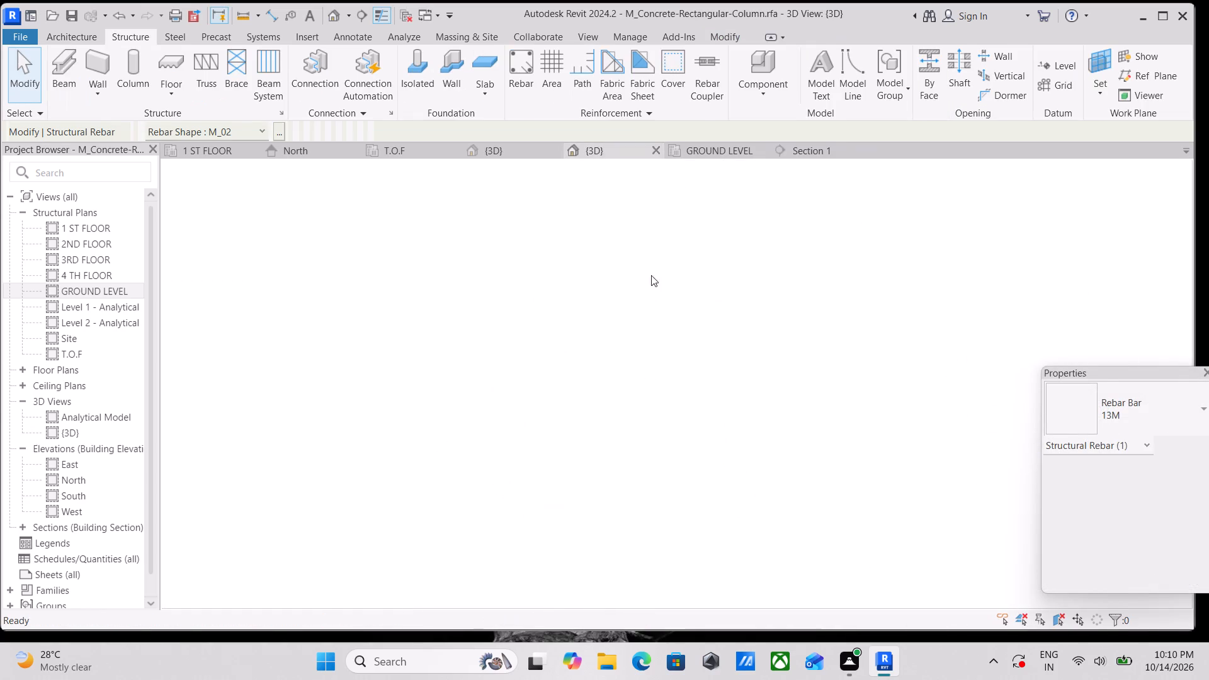
scroll(662, 314, down, 4)
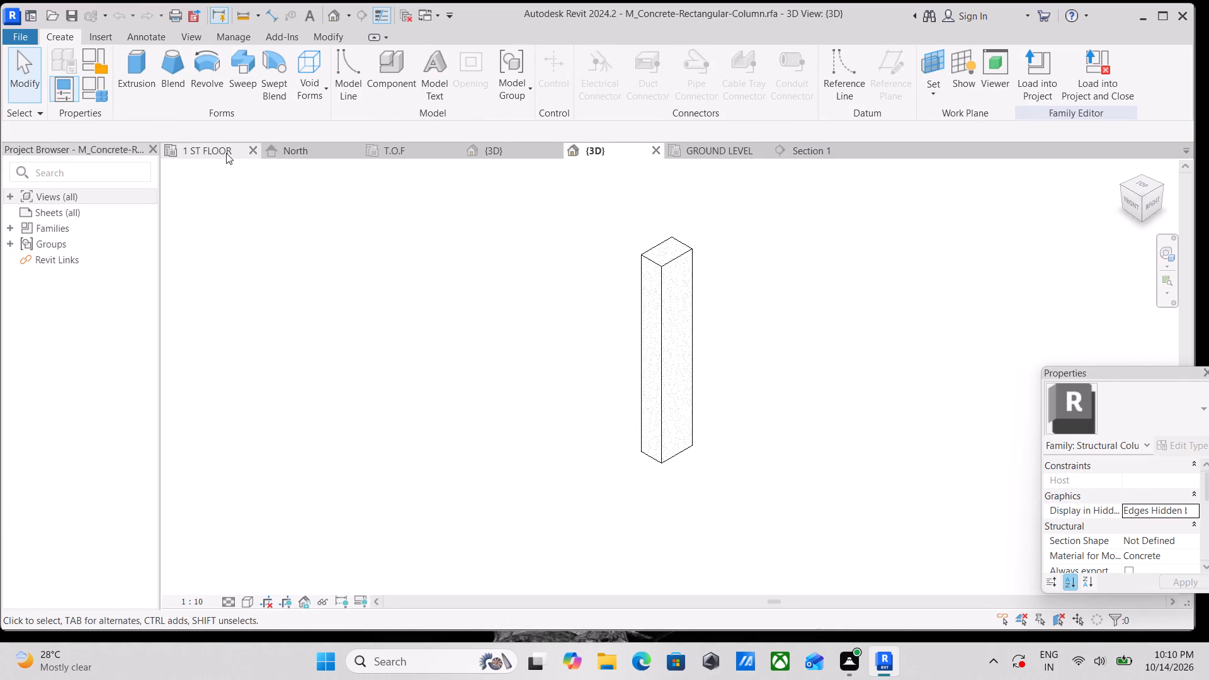
click(497, 149)
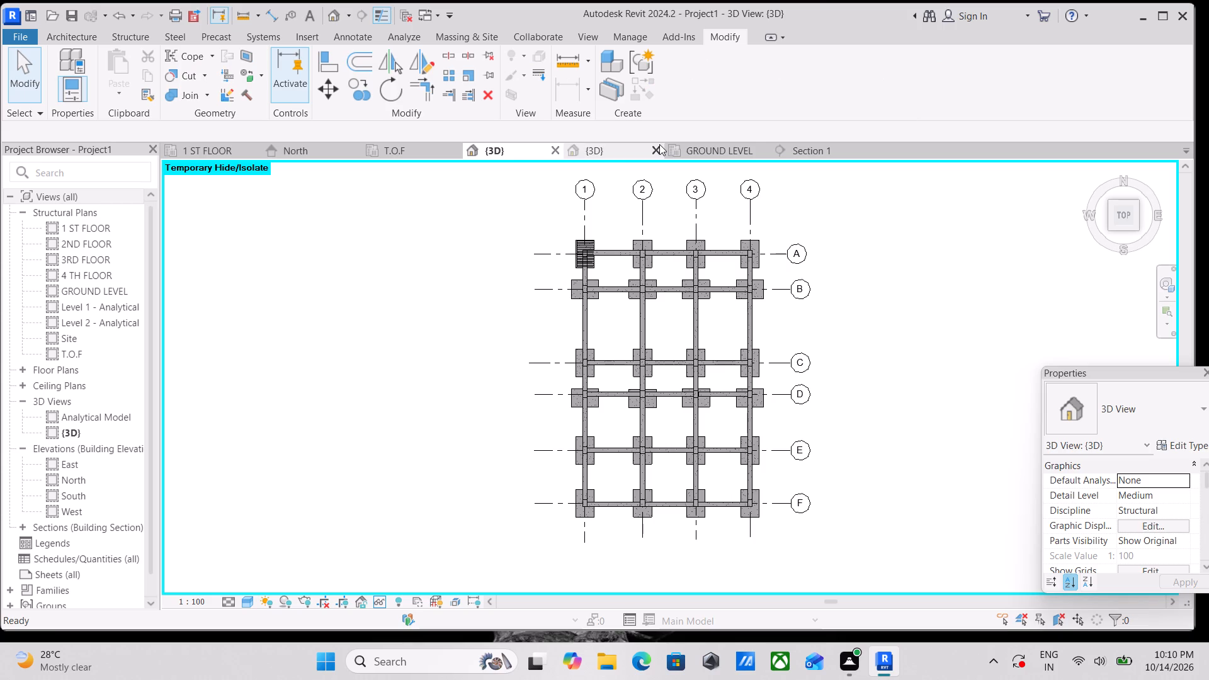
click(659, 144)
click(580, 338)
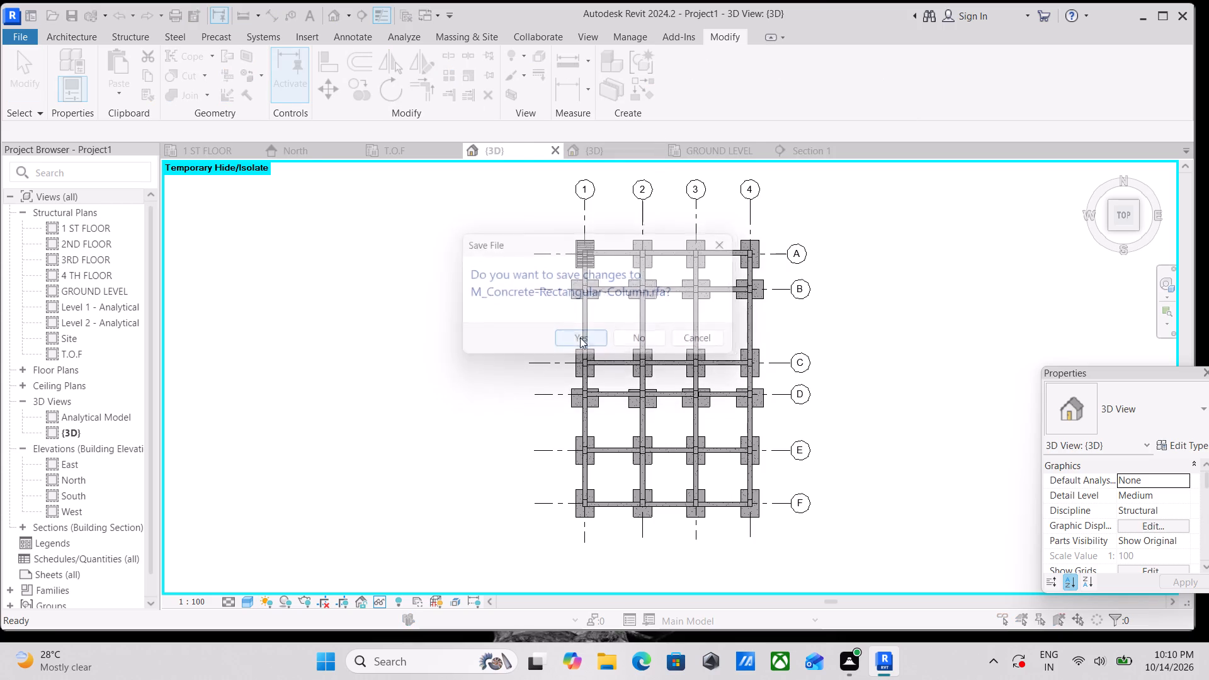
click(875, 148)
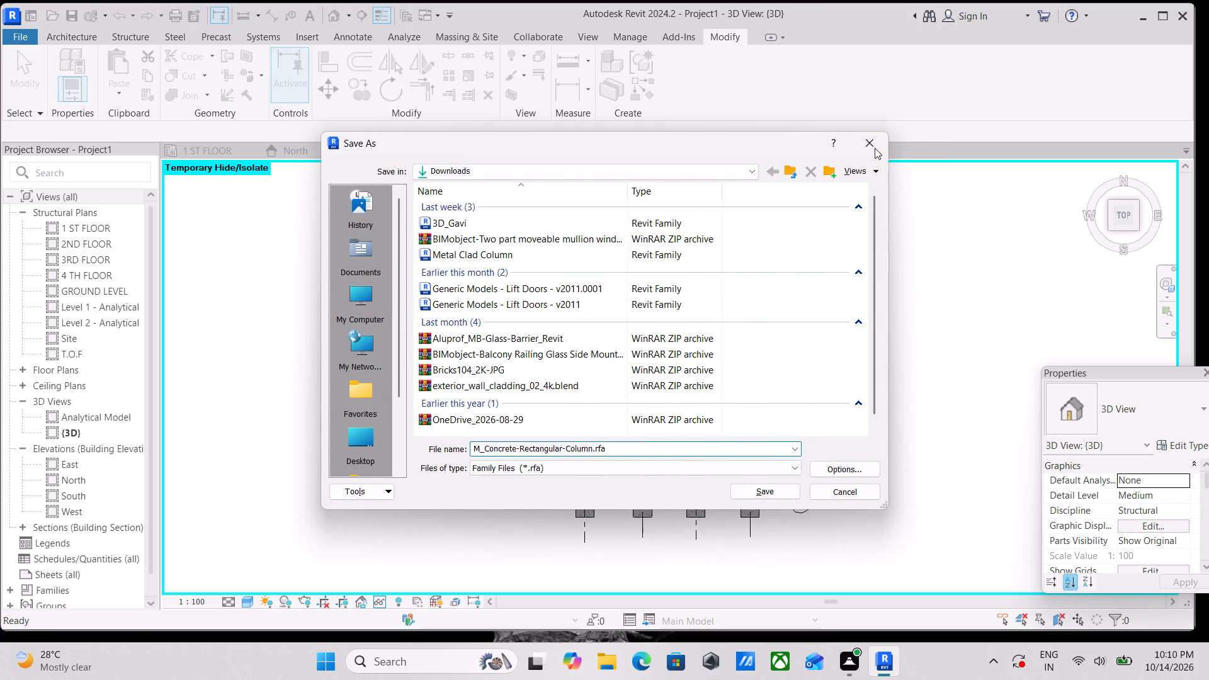
Close the M_Concrete-Rectangular-Column.rfa family without saving its changes.
click(617, 153)
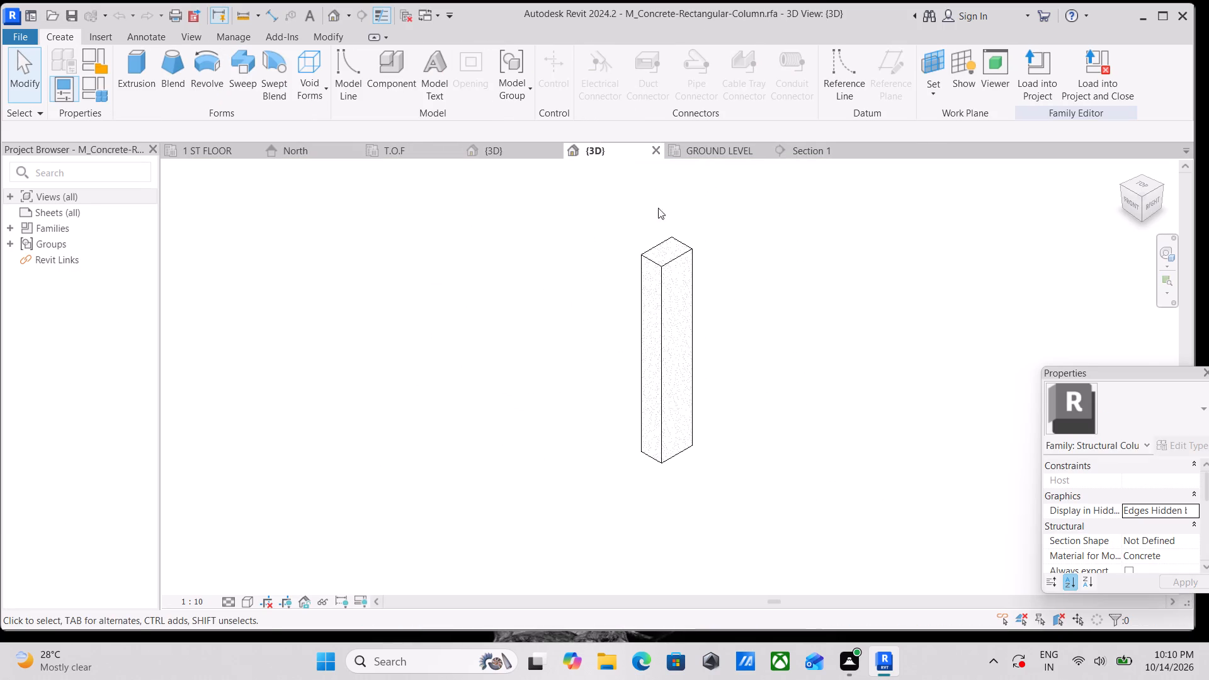
click(661, 151)
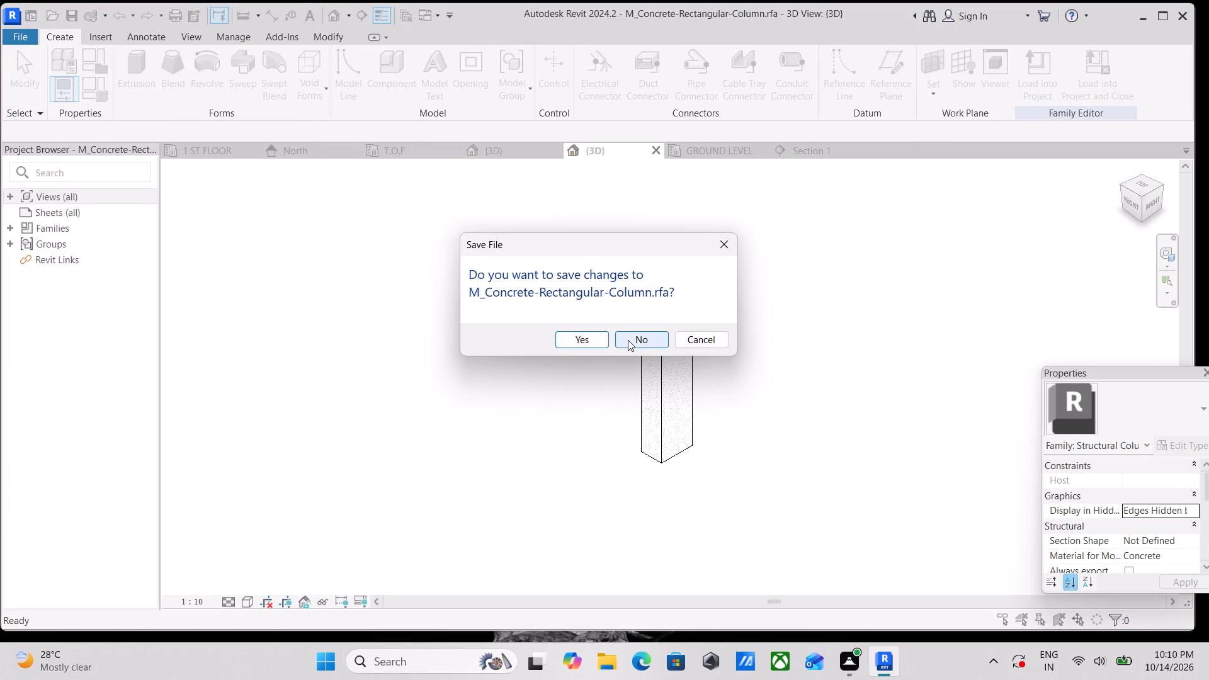
click(628, 340)
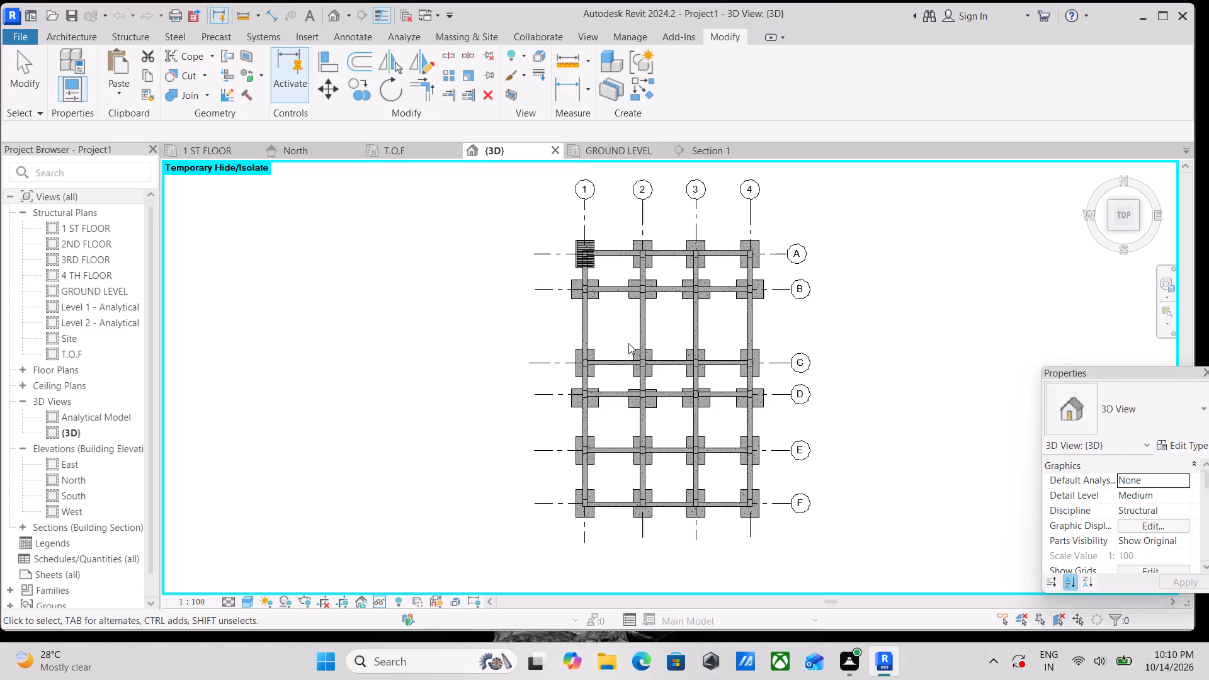
Set the {3D} view's detail level to Fine, with the reinforced footing at grids A and 1 in close view.
scroll(591, 320, up, 3)
shift+middle_drag(620, 358, 849, 207)
middle_drag(785, 394, 781, 178)
shift+middle_drag(636, 418, 639, 275)
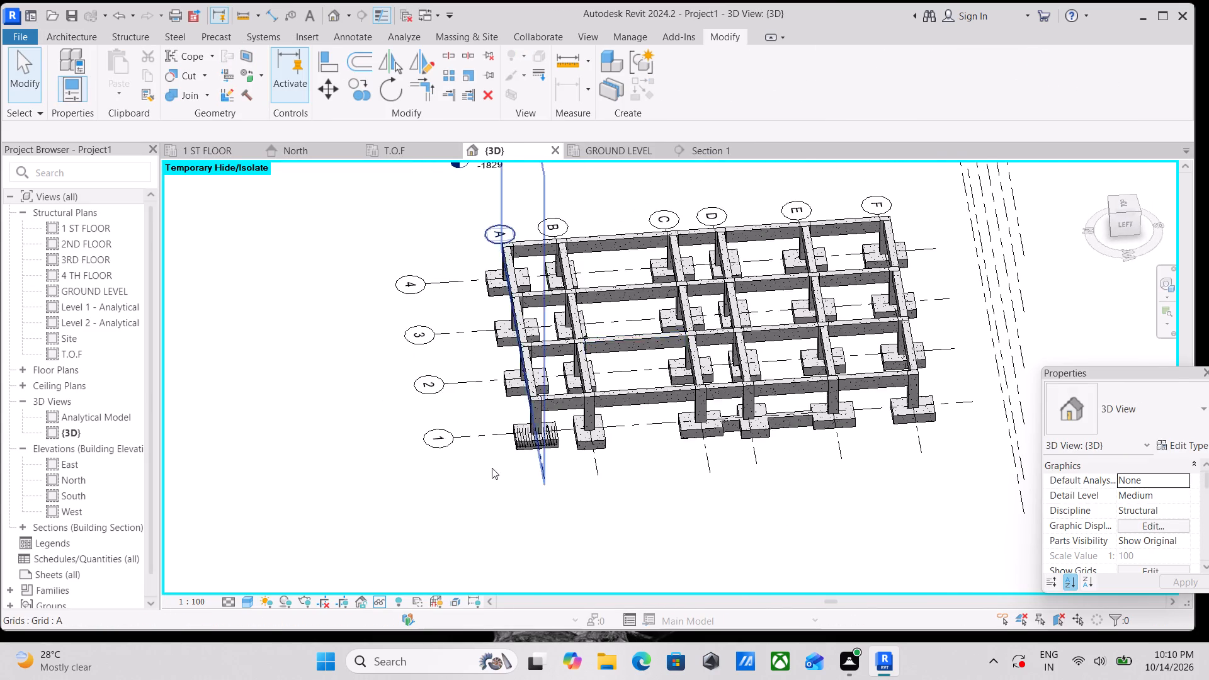
scroll(492, 466, up, 17)
scroll(509, 479, down, 2)
middle_drag(509, 479, 584, 440)
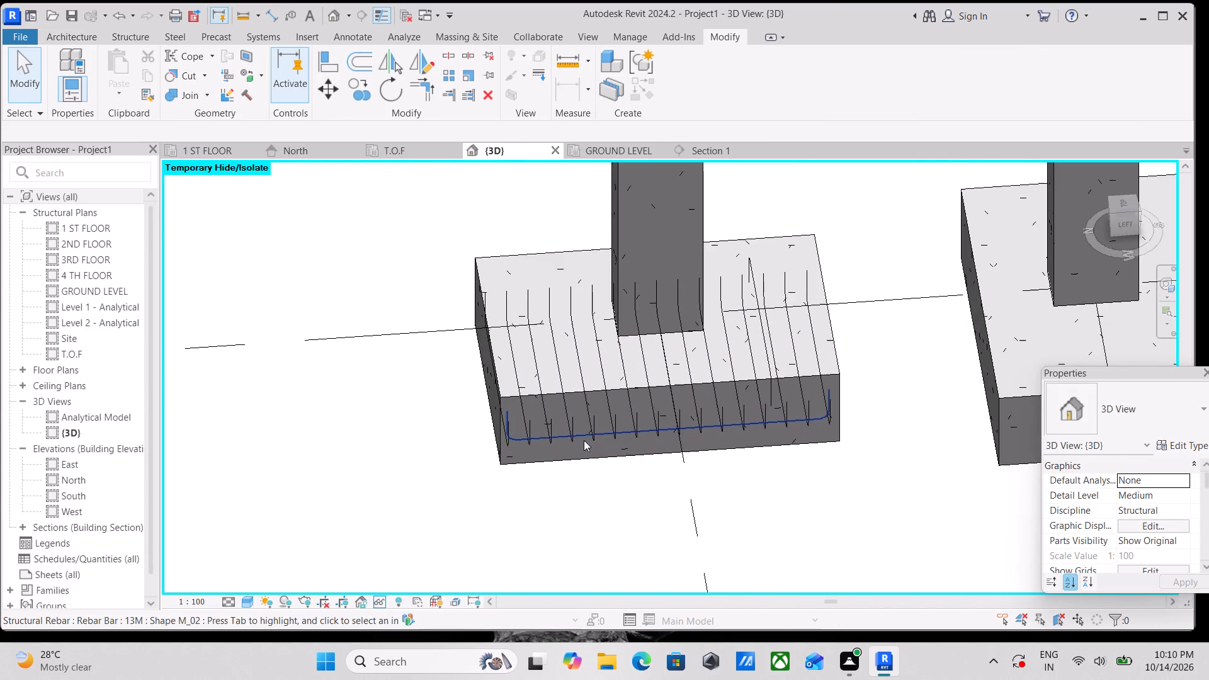
scroll(530, 435, up, 5)
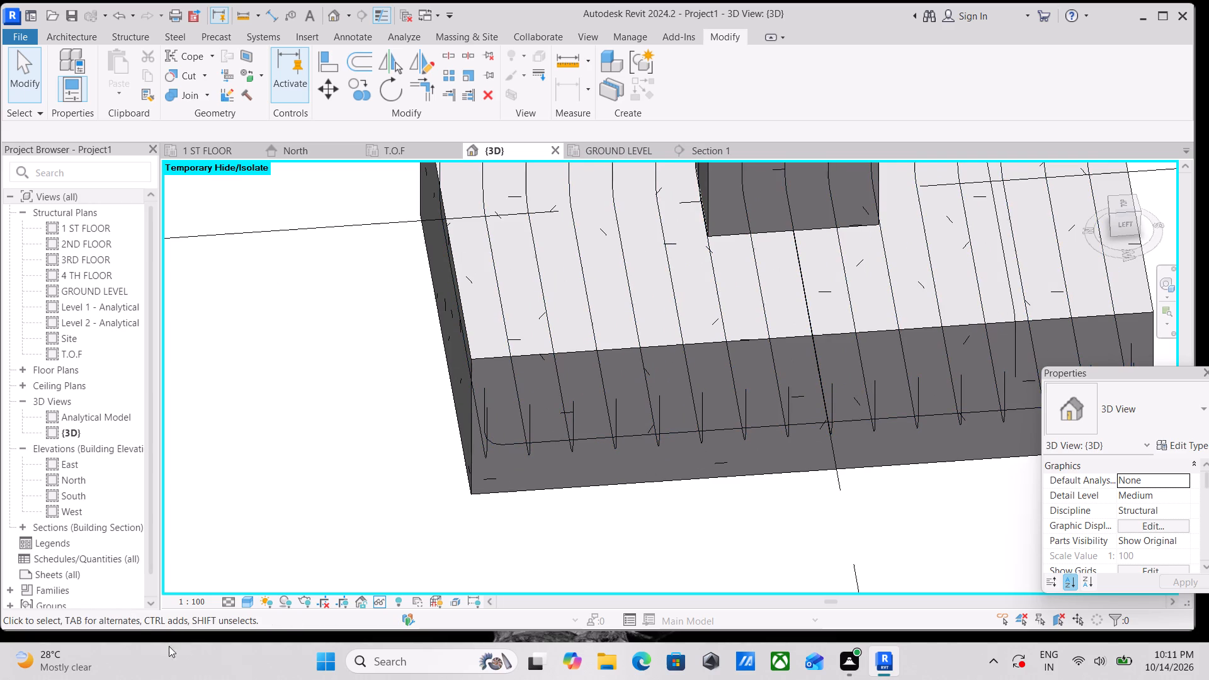
click(228, 598)
click(237, 589)
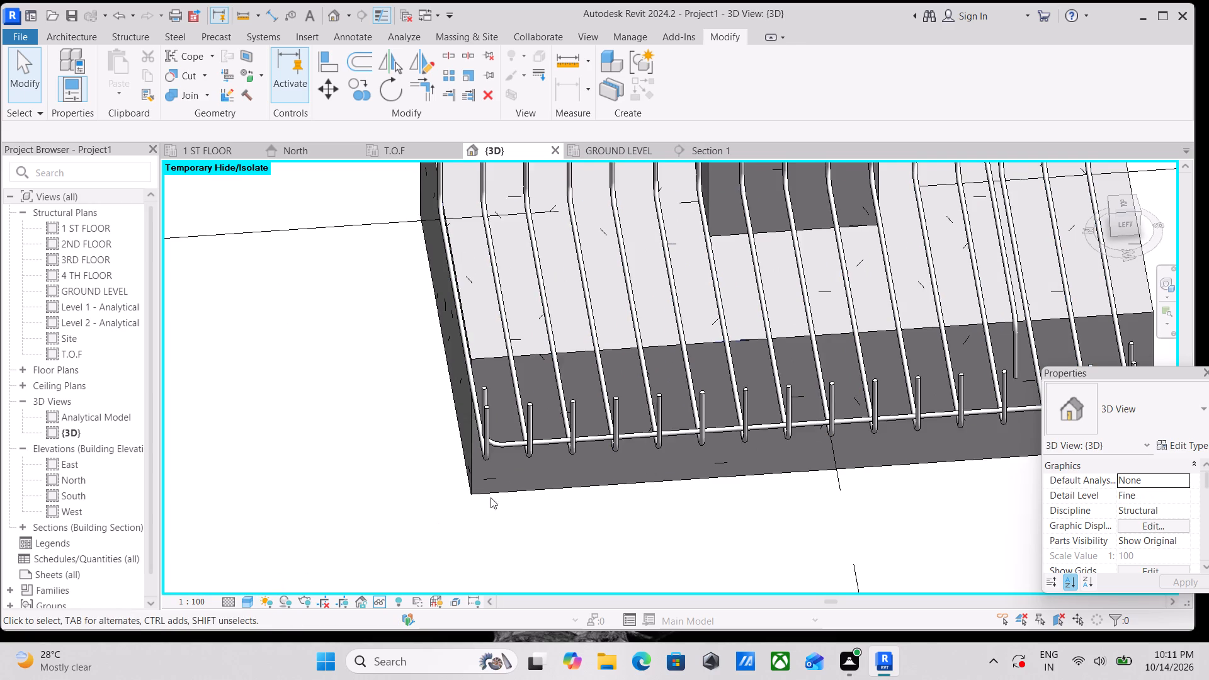
Lay out the single perpendicular bar at the footing's bottom as a Maximum Spacing set at 120 mm.
scroll(547, 469, up, 3)
click(590, 422)
scroll(590, 422, down, 7)
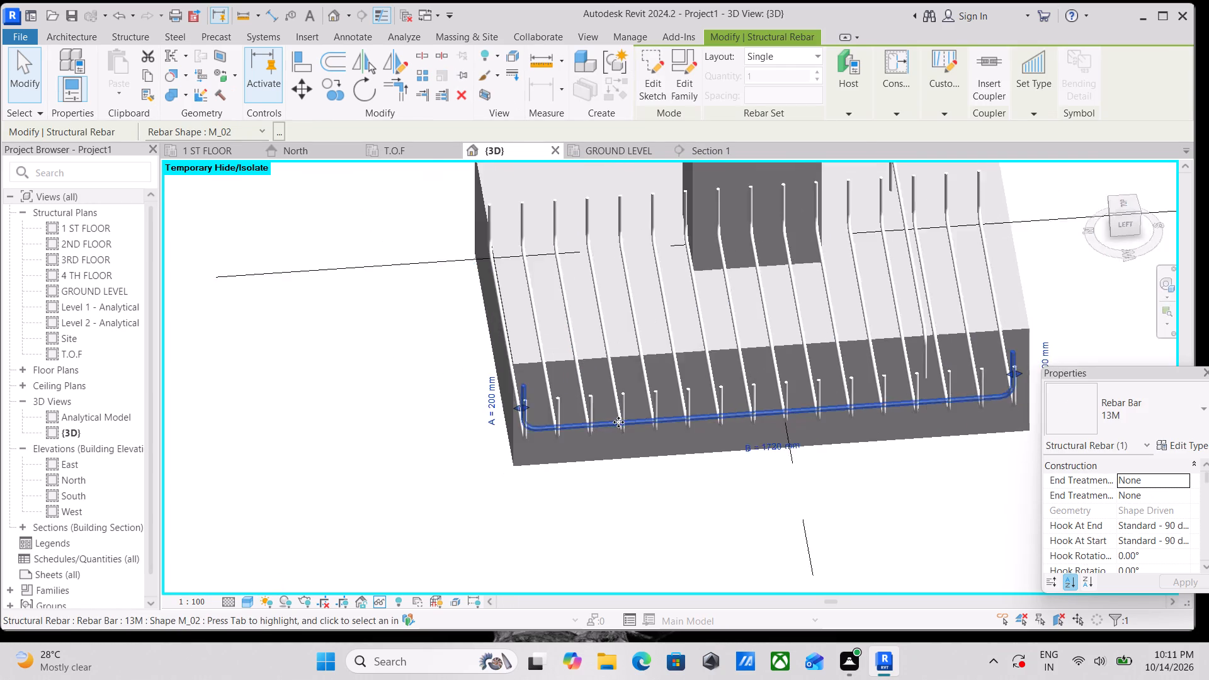
click(803, 59)
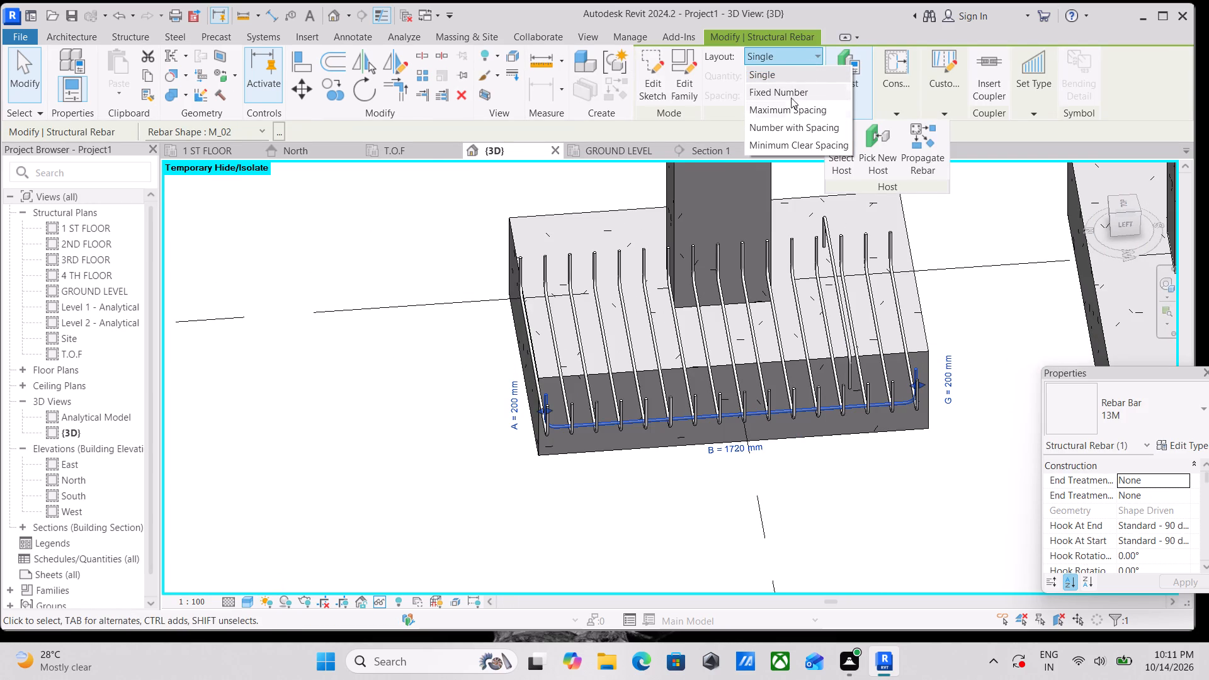
click(792, 106)
drag(789, 98, 721, 101)
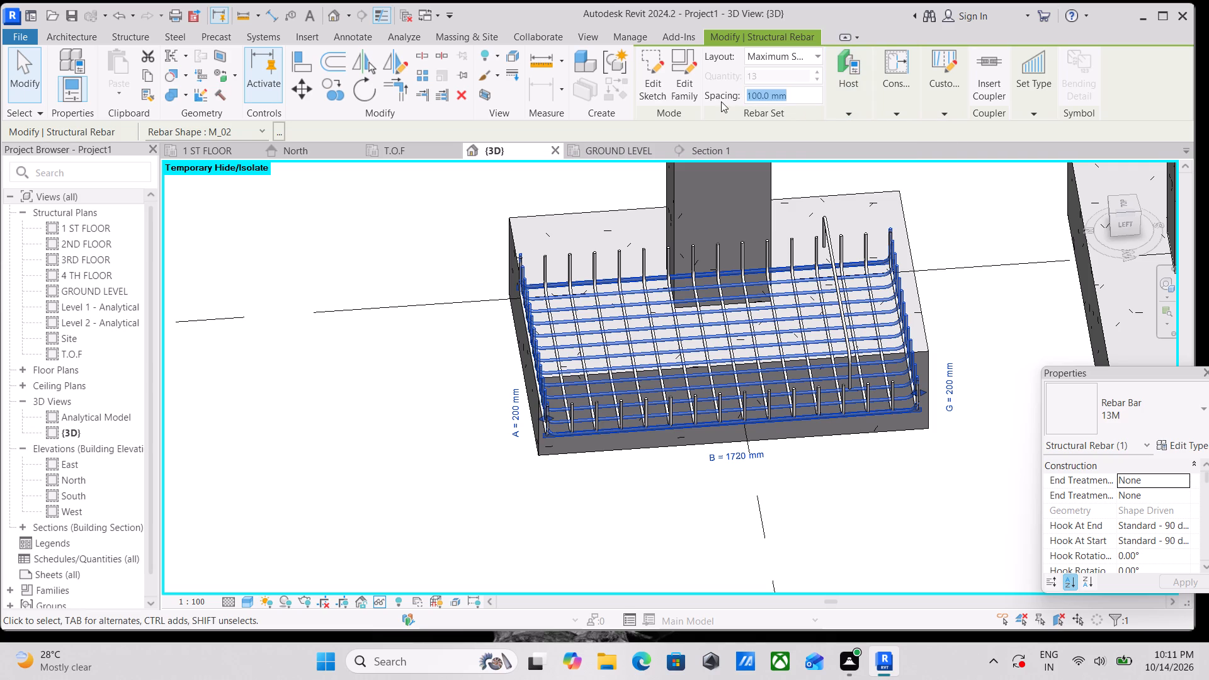
text(12)
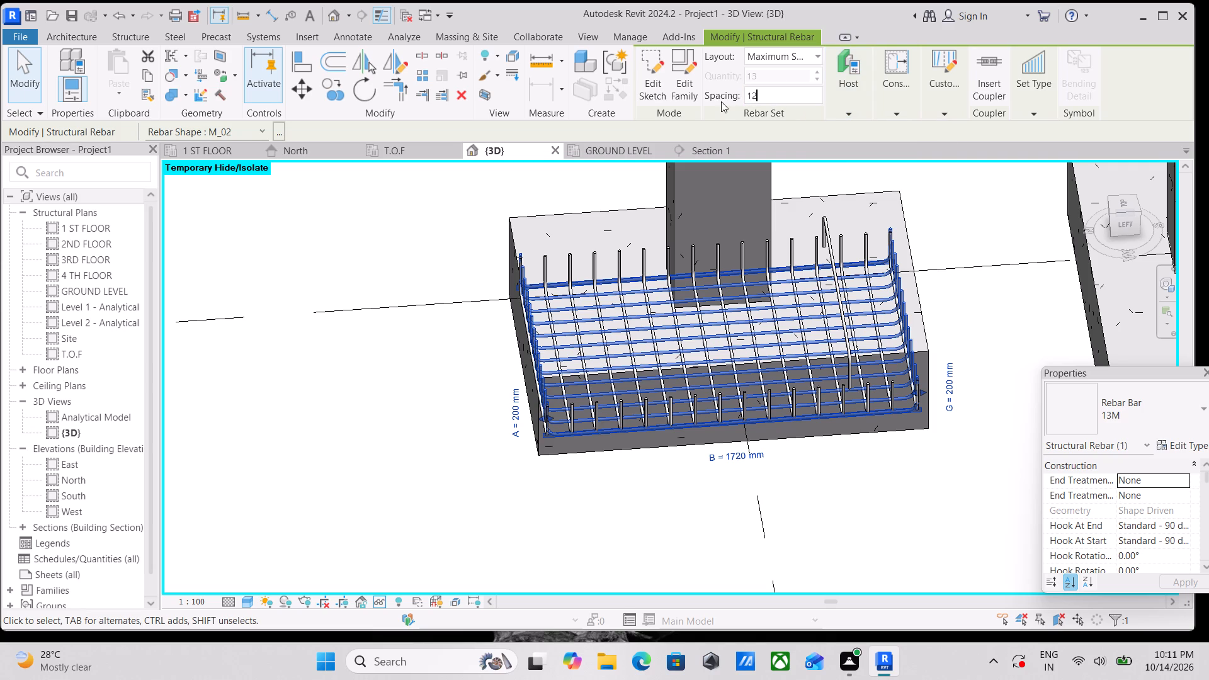
key(0)
text(mm)
key(Return)
scroll(724, 404, down, 4)
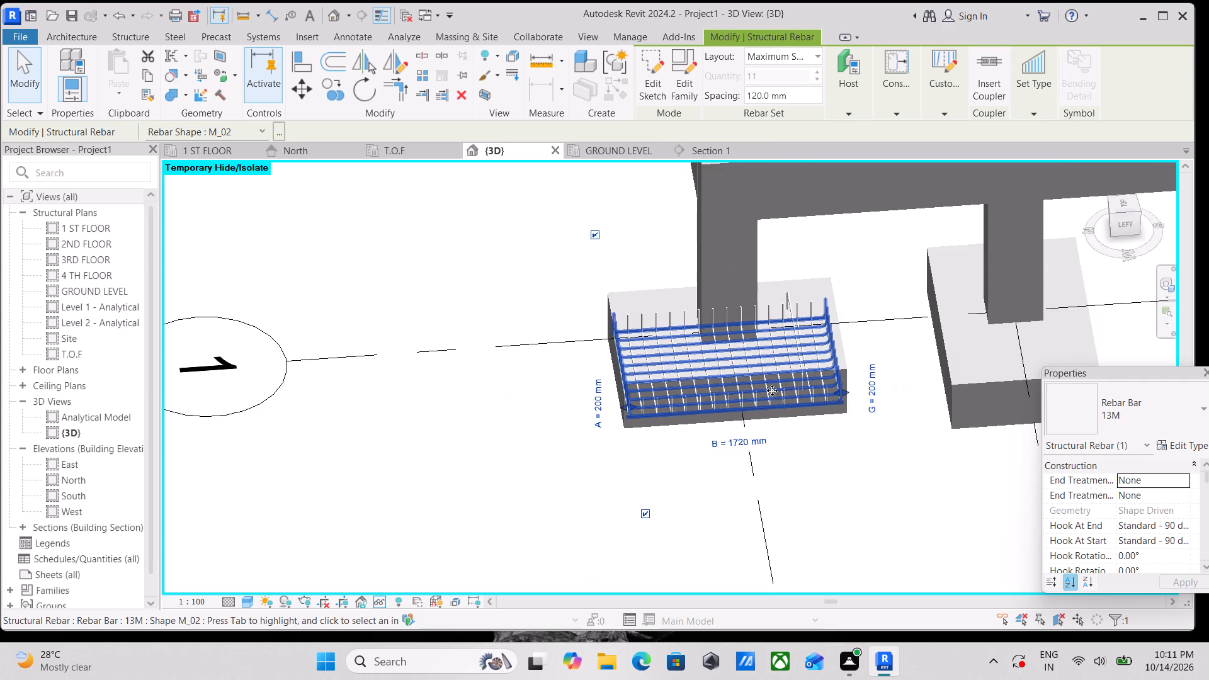
scroll(814, 350, up, 7)
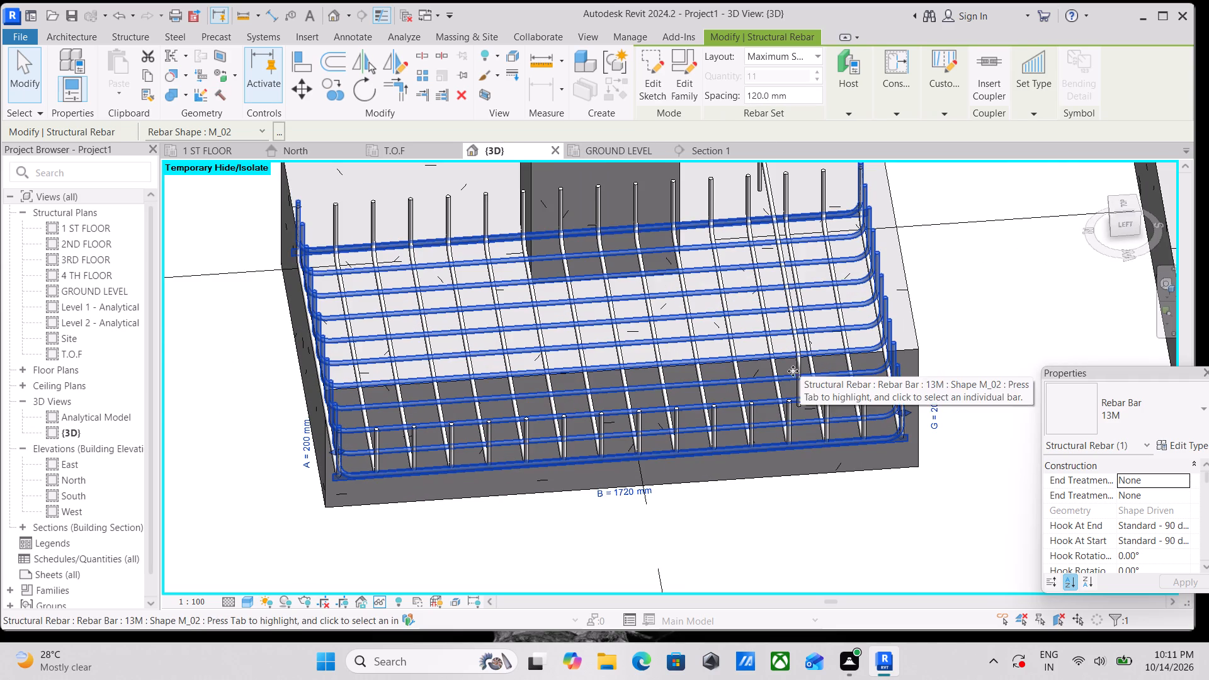
scroll(798, 380, up, 4)
key(grave)
key(grave)
key(Escape)
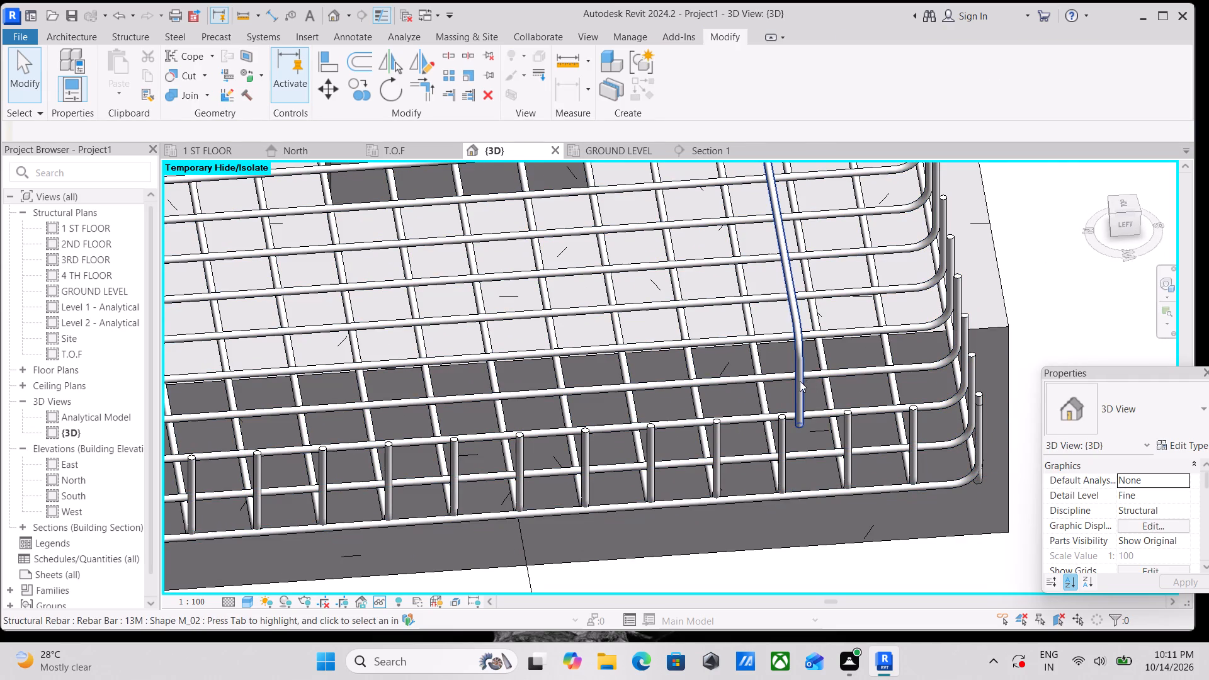
Lay out the single top bar in the footing as a Maximum Spacing set at 120 mm.
click(802, 362)
scroll(806, 360, down, 6)
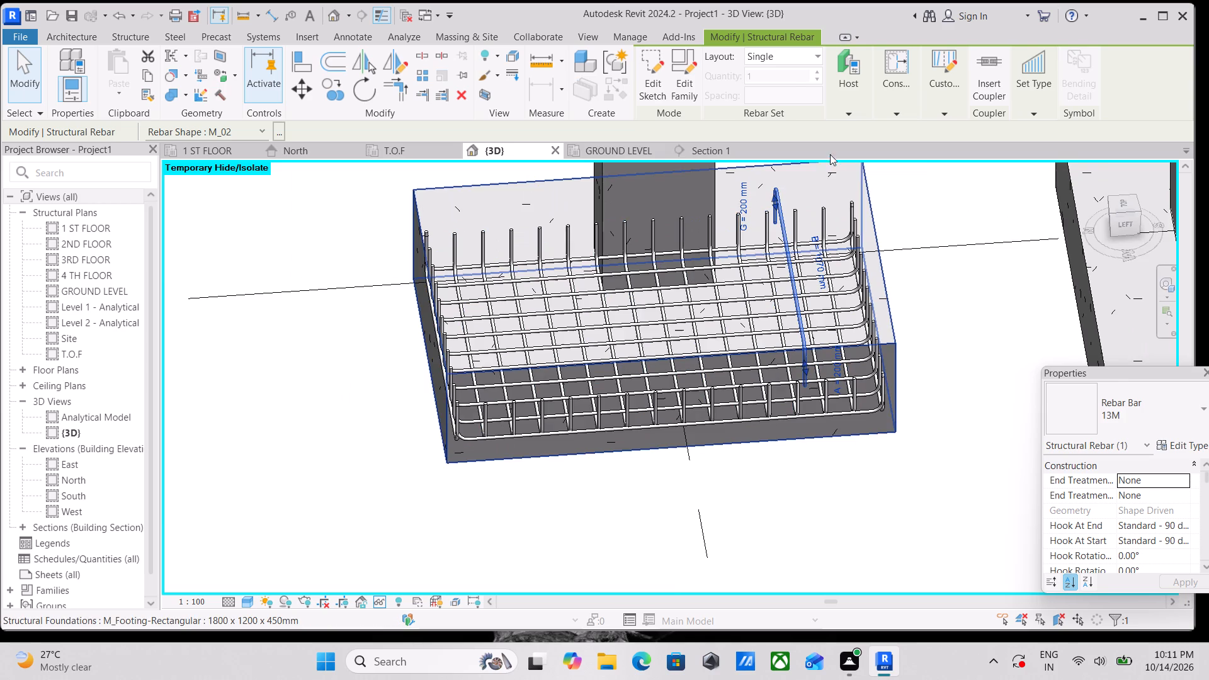
click(800, 63)
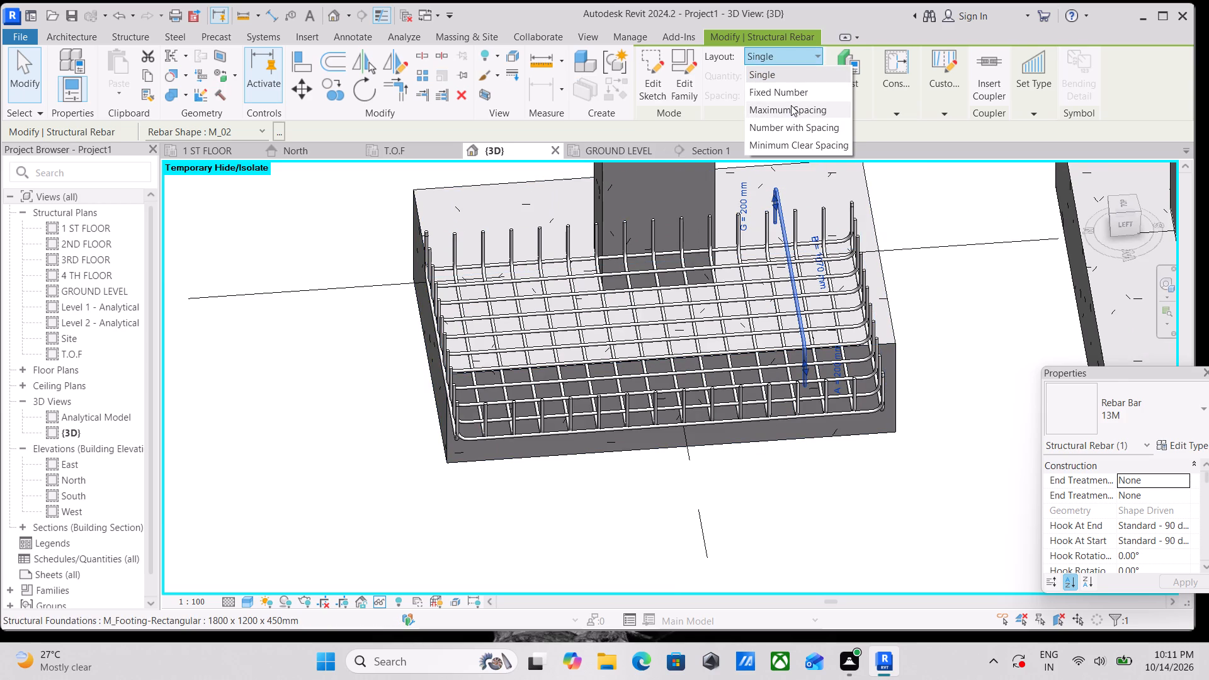
click(792, 110)
drag(790, 101, 732, 100)
text(120m)
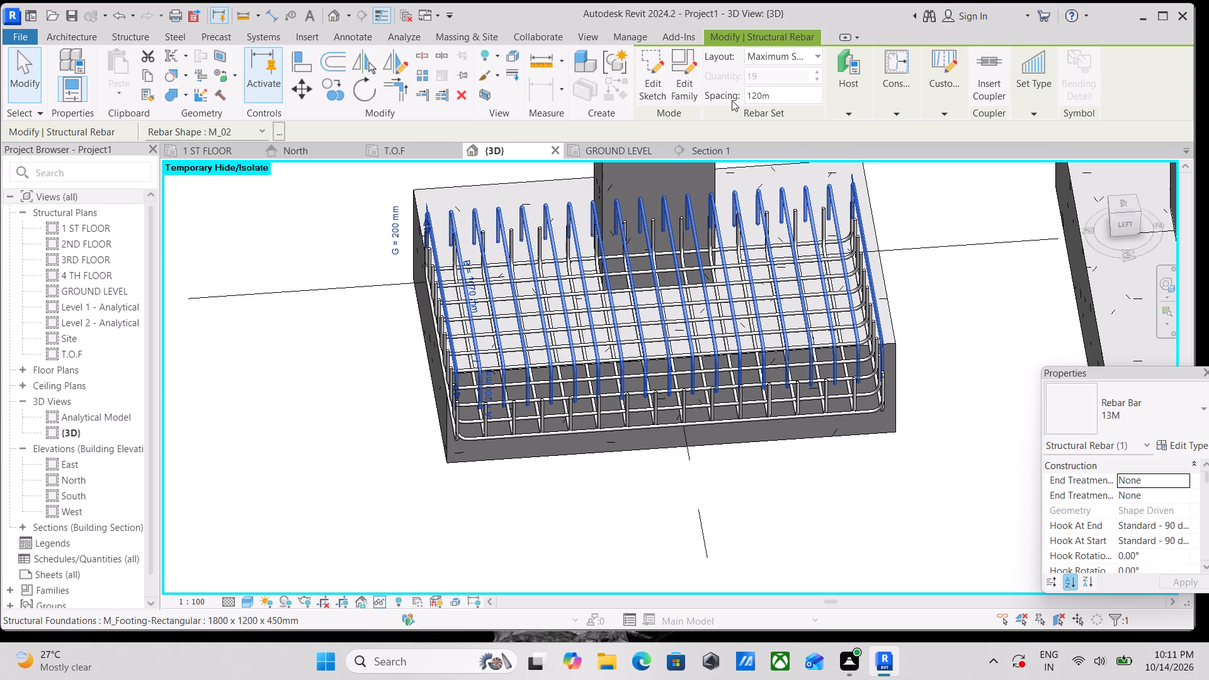
key(m)
key(Return)
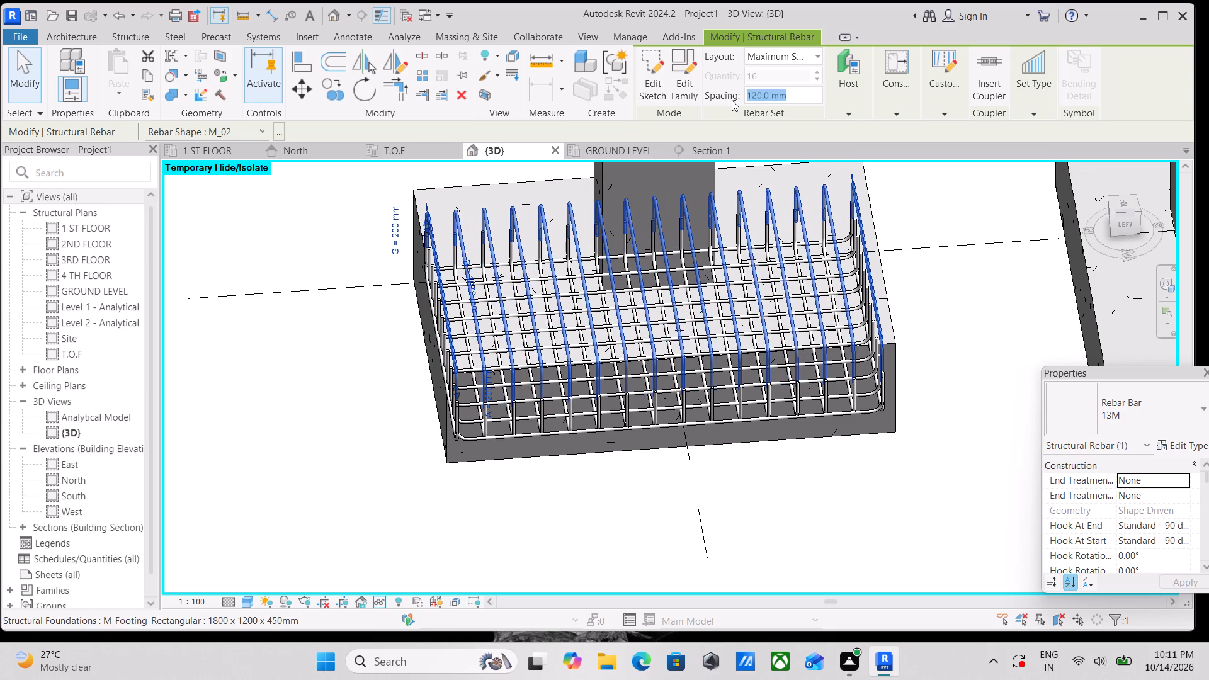
scroll(763, 299, up, 2)
key(Escape)
Examine the footing's complete reinforcement cage from several angles in the {3D} view.
scroll(787, 336, down, 3)
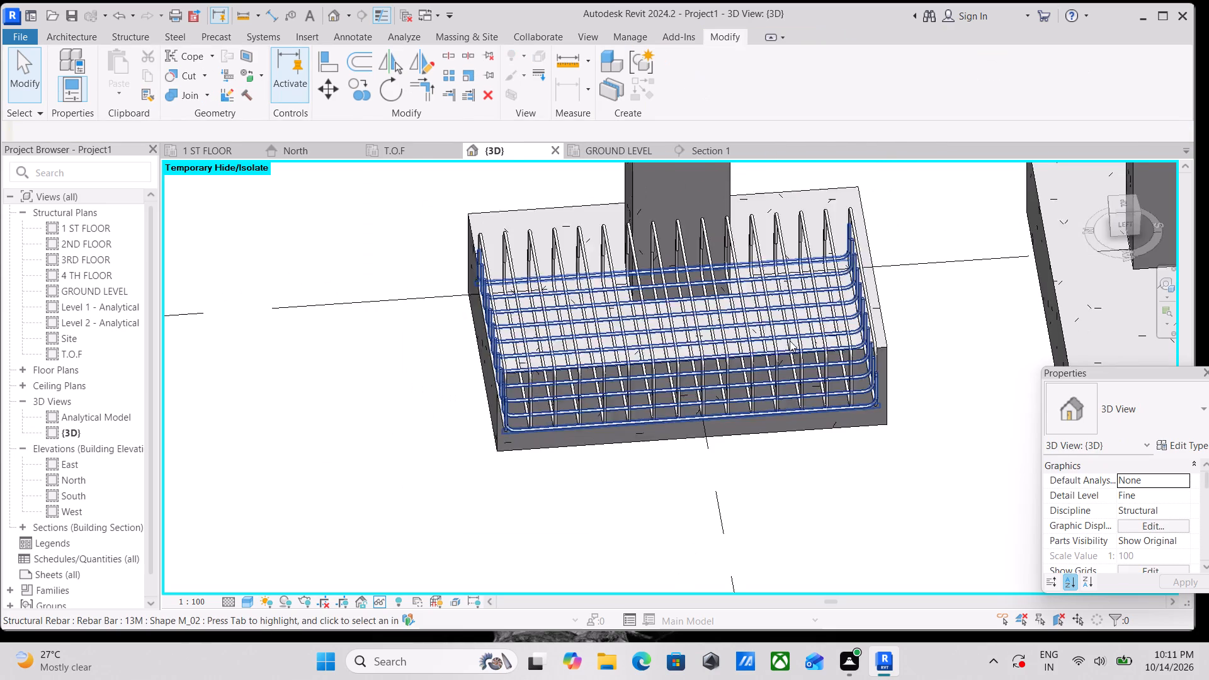
scroll(790, 349, down, 2)
shift+middle_drag(746, 383, 843, 326)
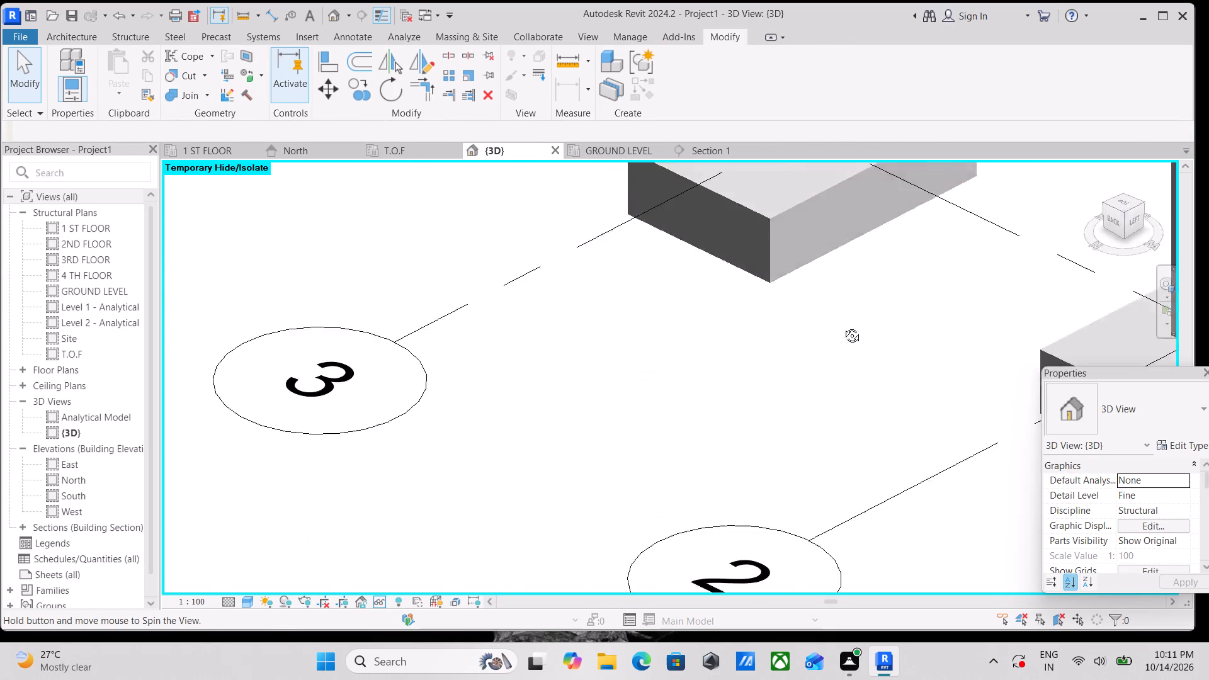
shift+middle_drag(843, 326, 809, 241)
scroll(885, 278, down, 2)
middle_drag(885, 278, 518, 289)
shift+middle_drag(752, 283, 765, 269)
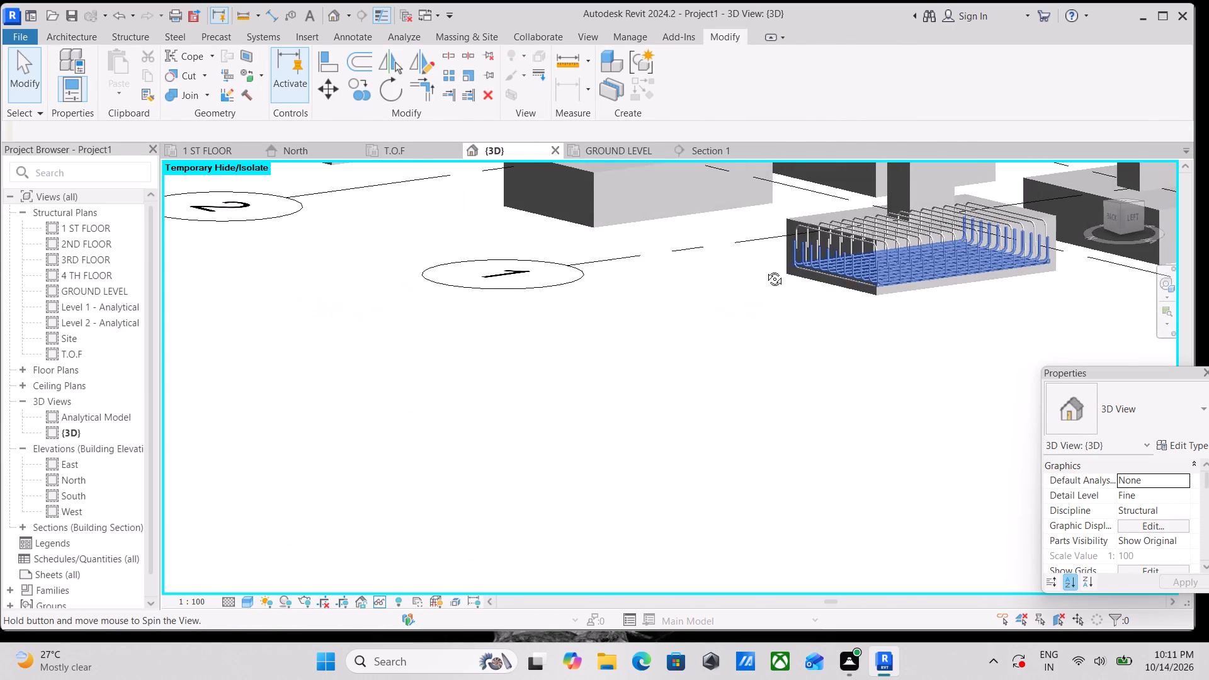
shift+middle_drag(765, 269, 726, 328)
scroll(652, 303, up, 3)
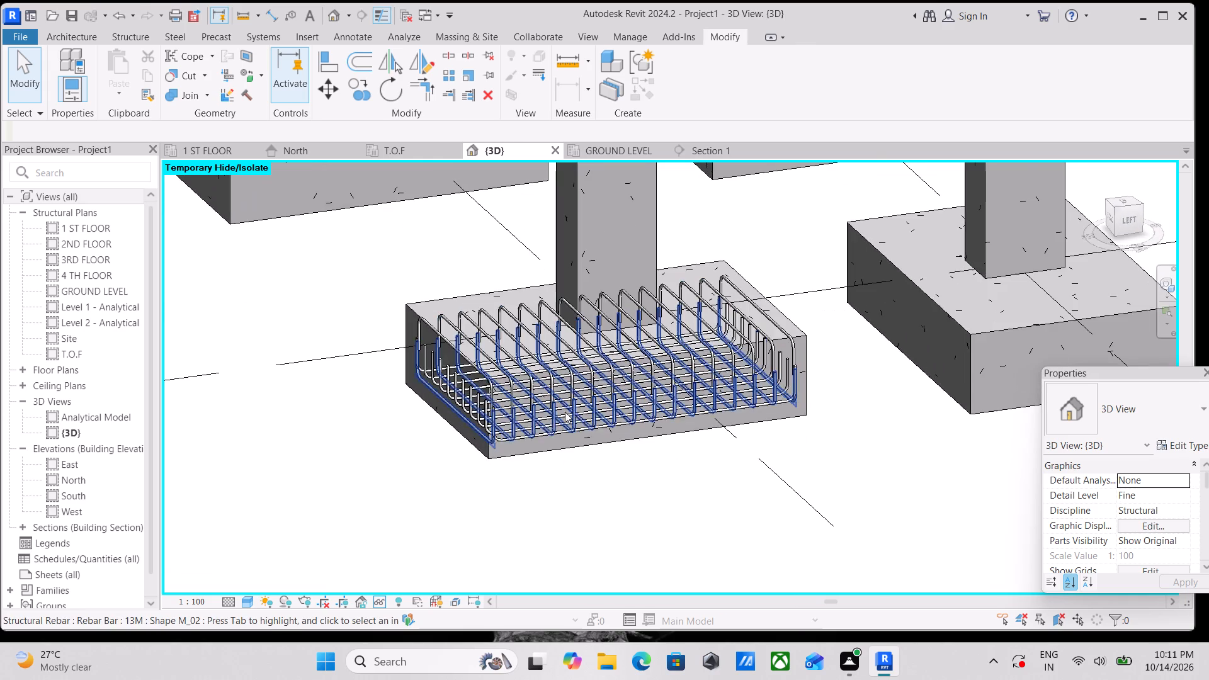
scroll(538, 416, up, 4)
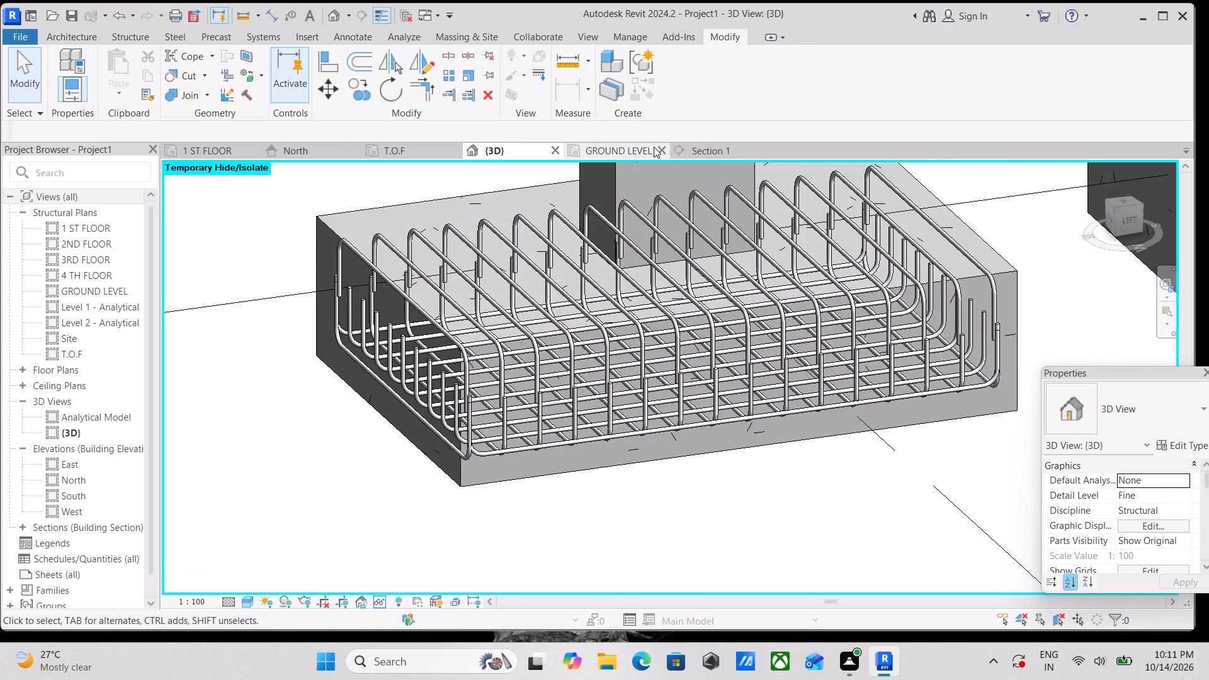
Check in Section 1 how the perpendicular bar set sits within the footing's bottom bar.
click(700, 151)
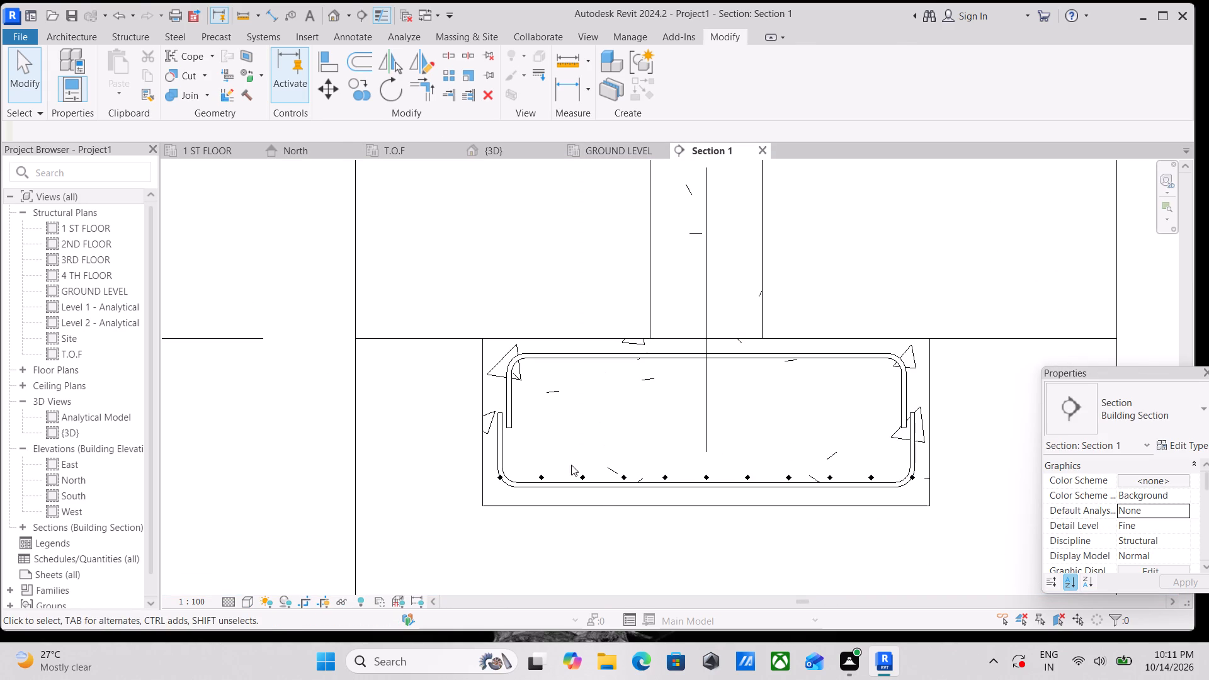
click(575, 477)
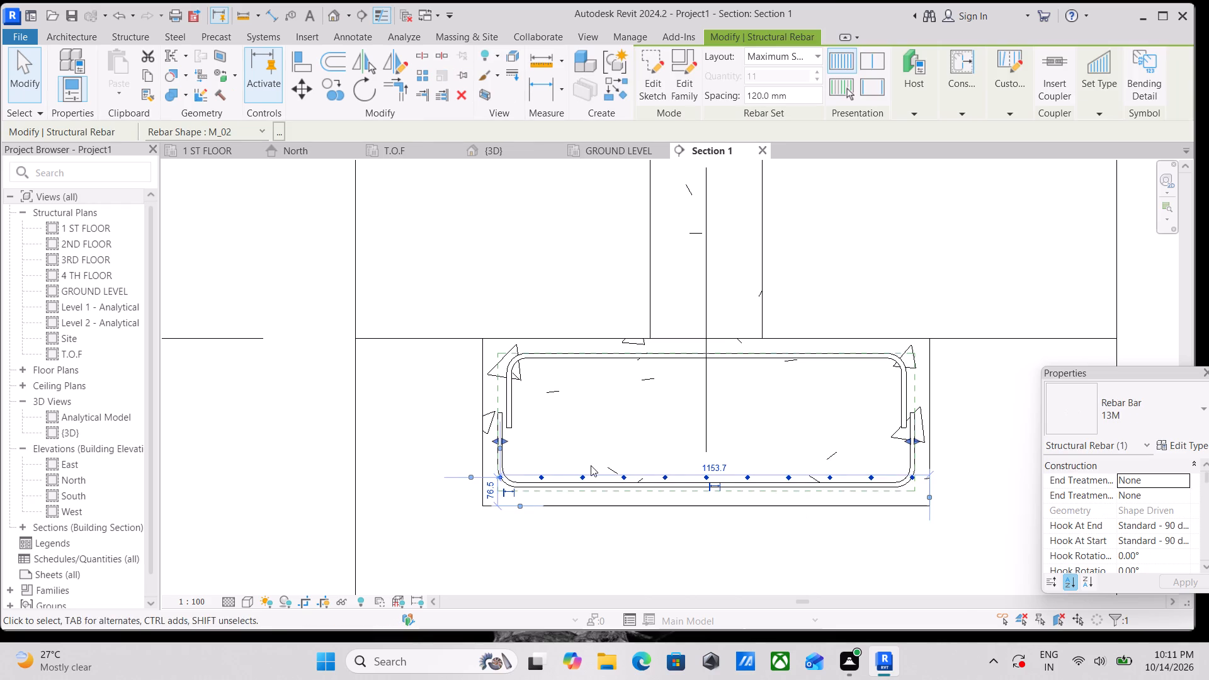
scroll(833, 387, down, 1)
scroll(715, 451, up, 2)
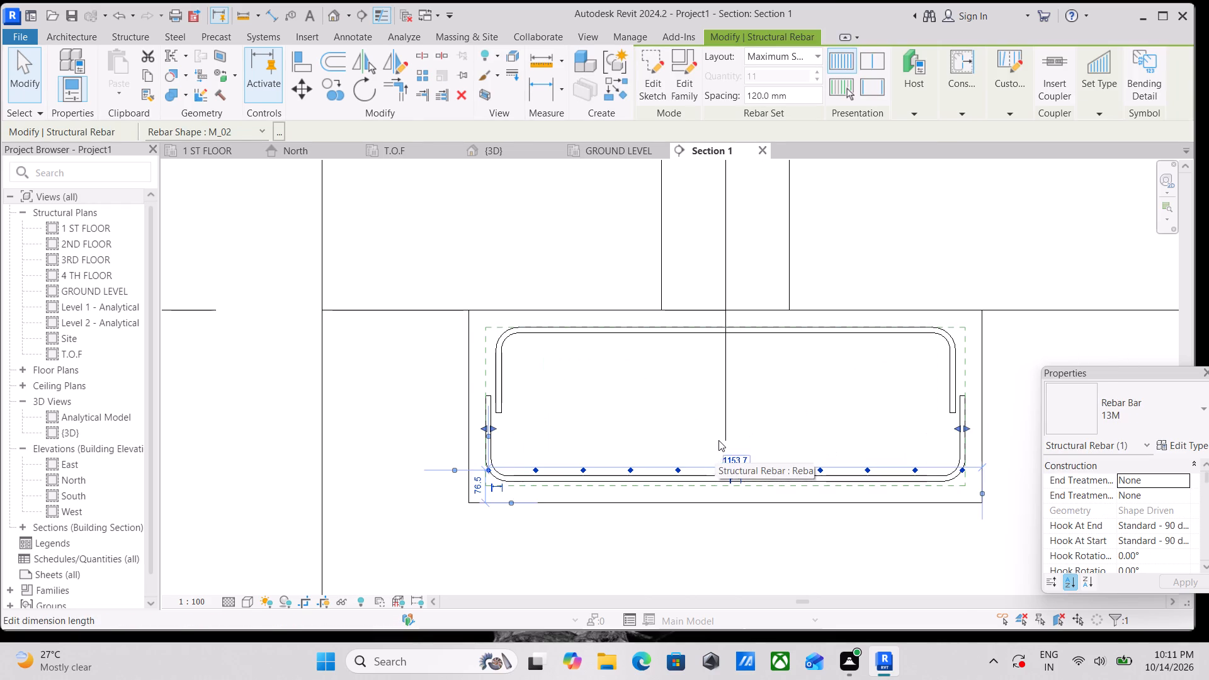
scroll(719, 438, down, 3)
scroll(679, 483, up, 3)
key(Escape)
scroll(620, 429, down, 3)
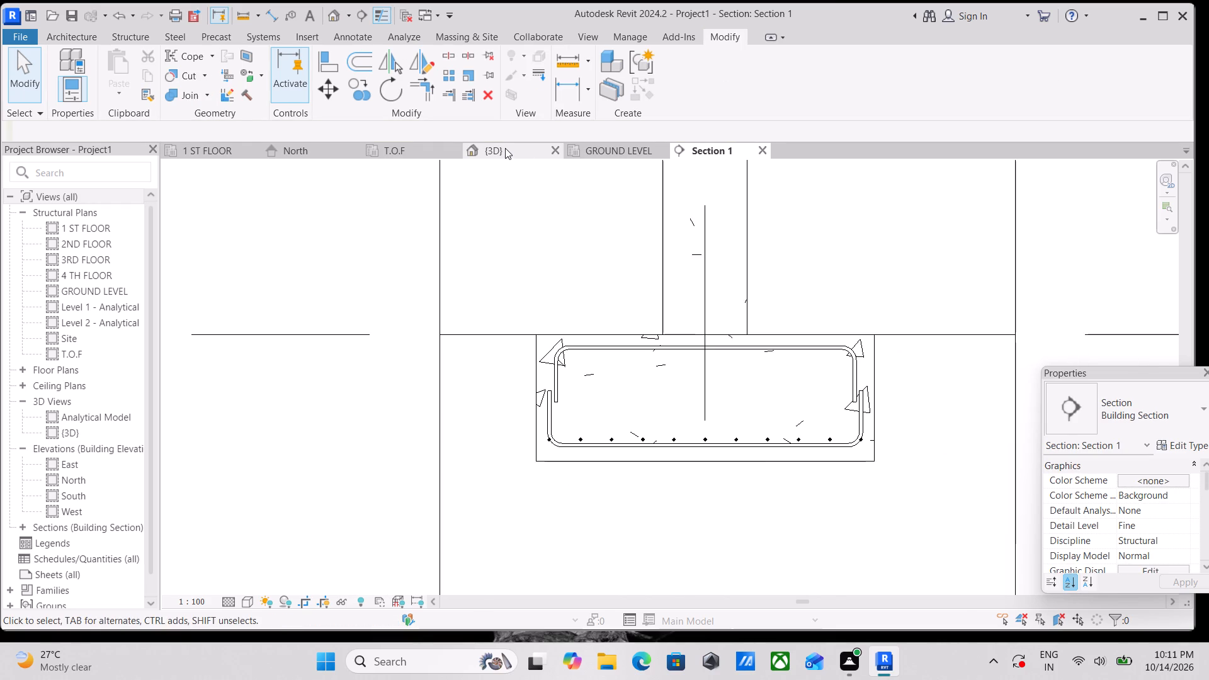
Select the perpendicular bar set at the footing's bottom in the {3D} view and examine how it meets the other bars from all sides.
click(505, 148)
click(470, 443)
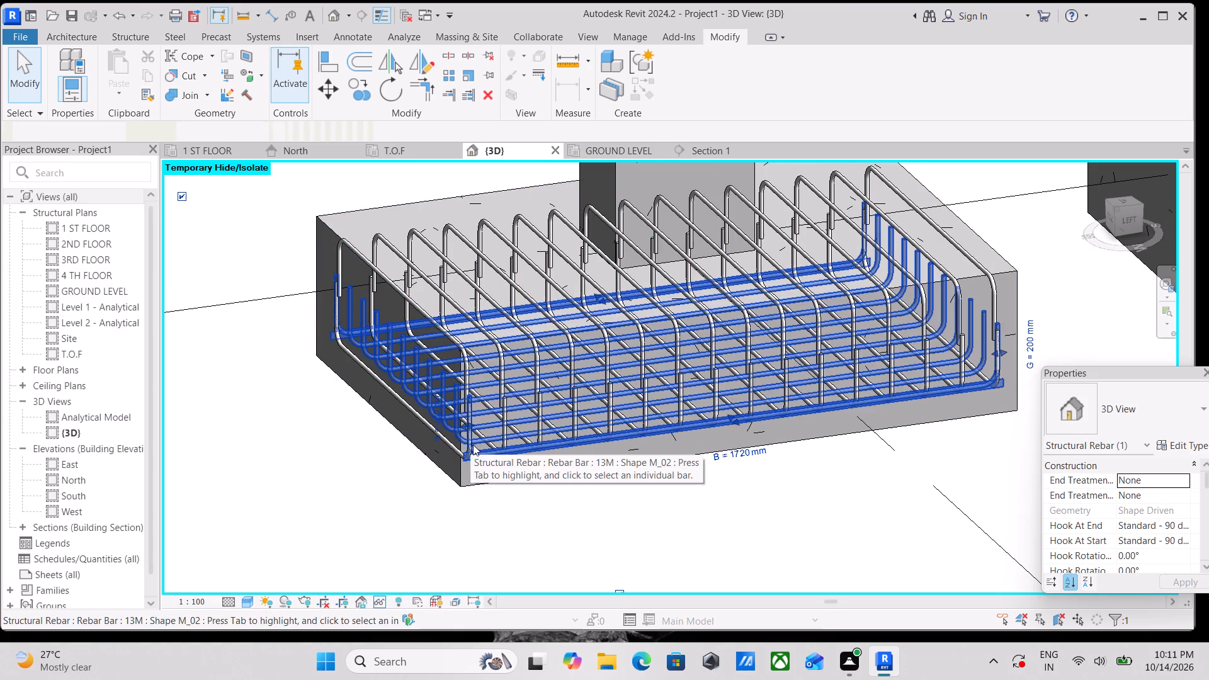
shift+scroll(585, 475, down, 1)
shift+middle_drag(588, 477, 891, 423)
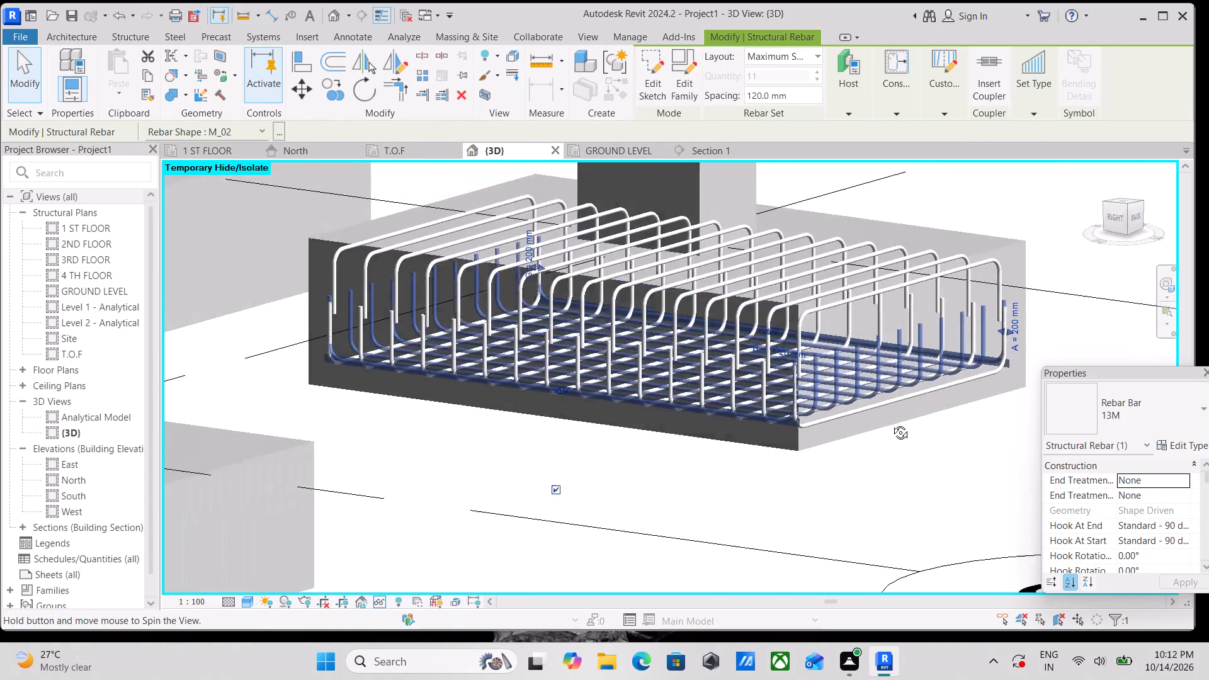
shift+middle_drag(891, 423, 610, 436)
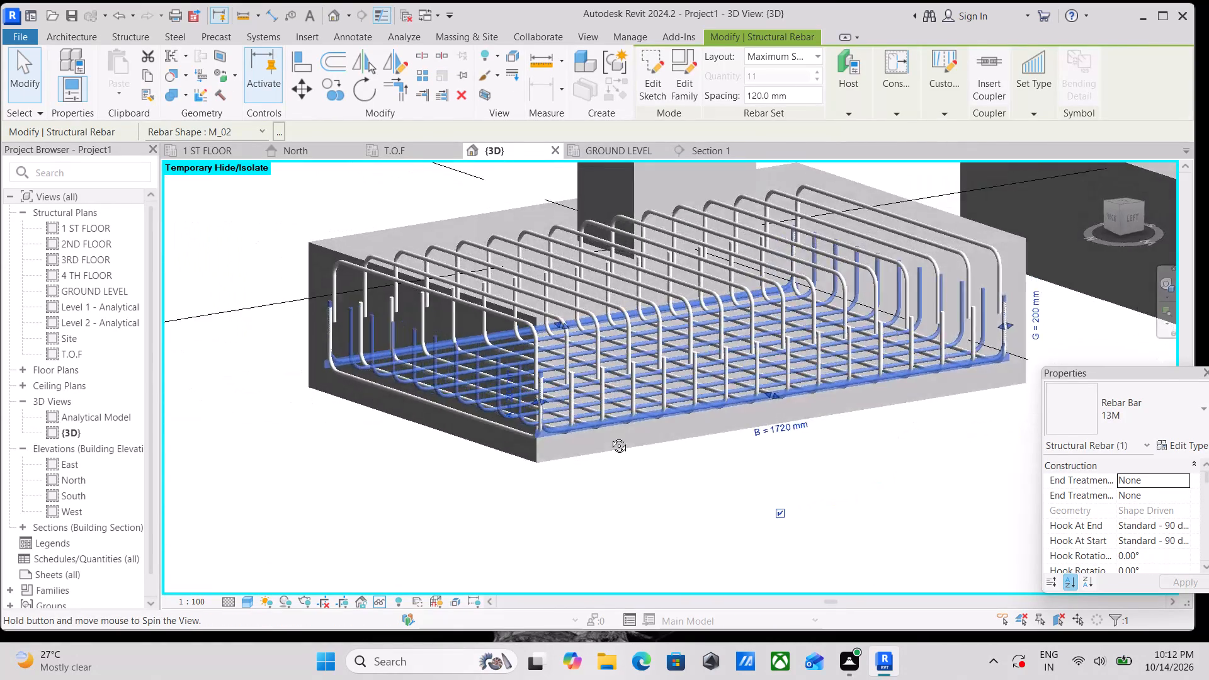
shift+middle_drag(610, 436, 684, 470)
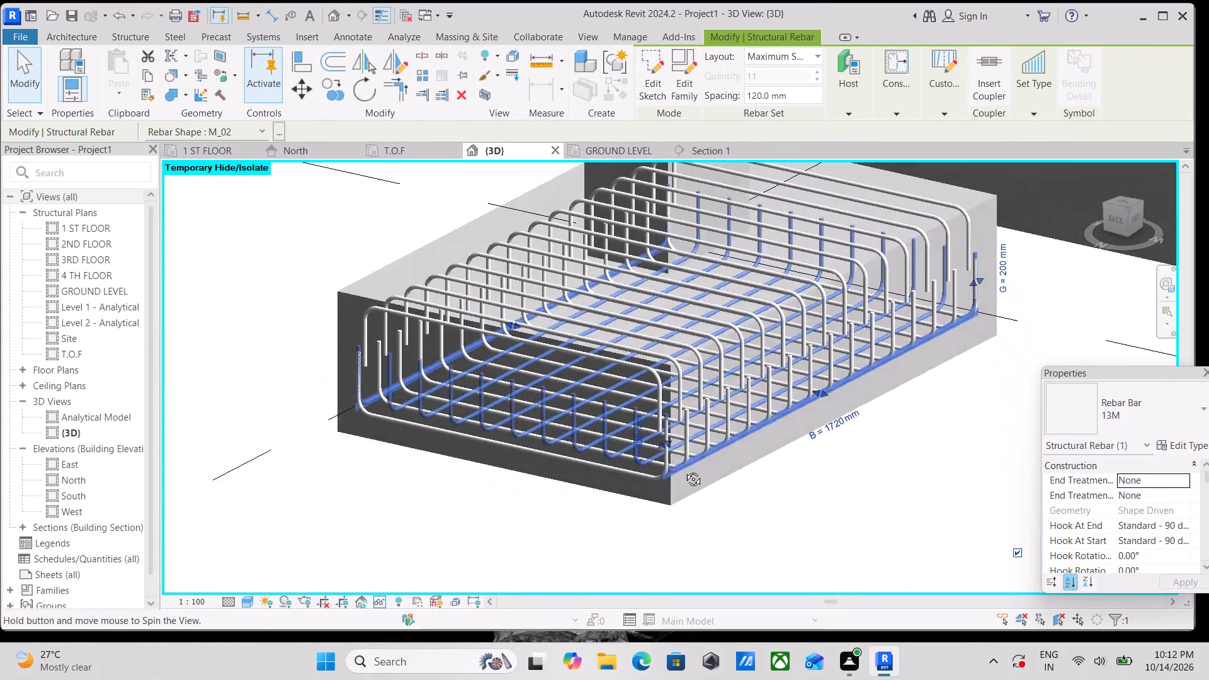
shift+middle_drag(684, 470, 813, 336)
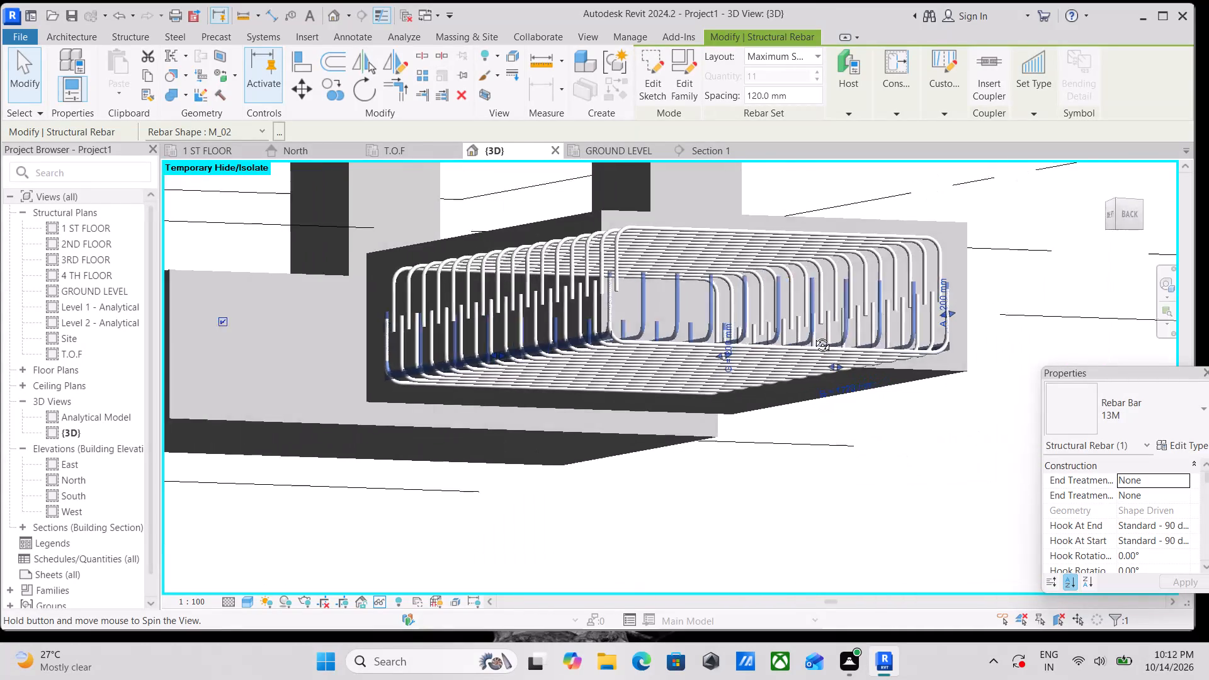
shift+middle_drag(813, 336, 555, 439)
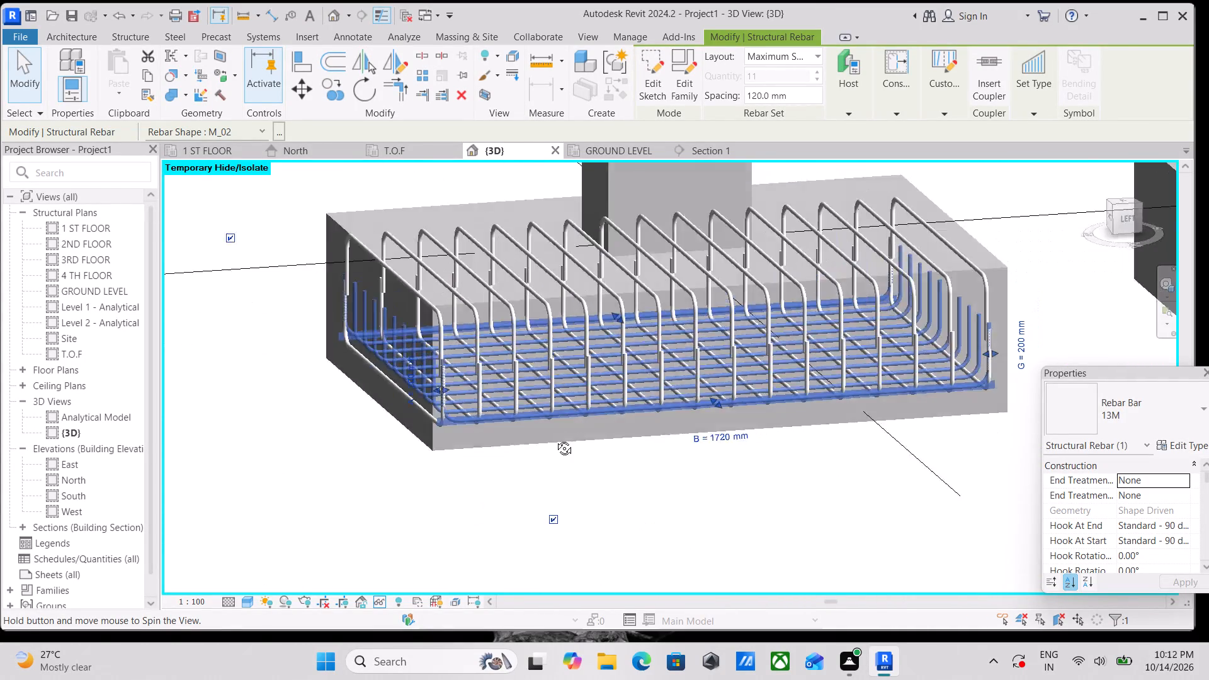
shift+middle_drag(555, 439, 554, 438)
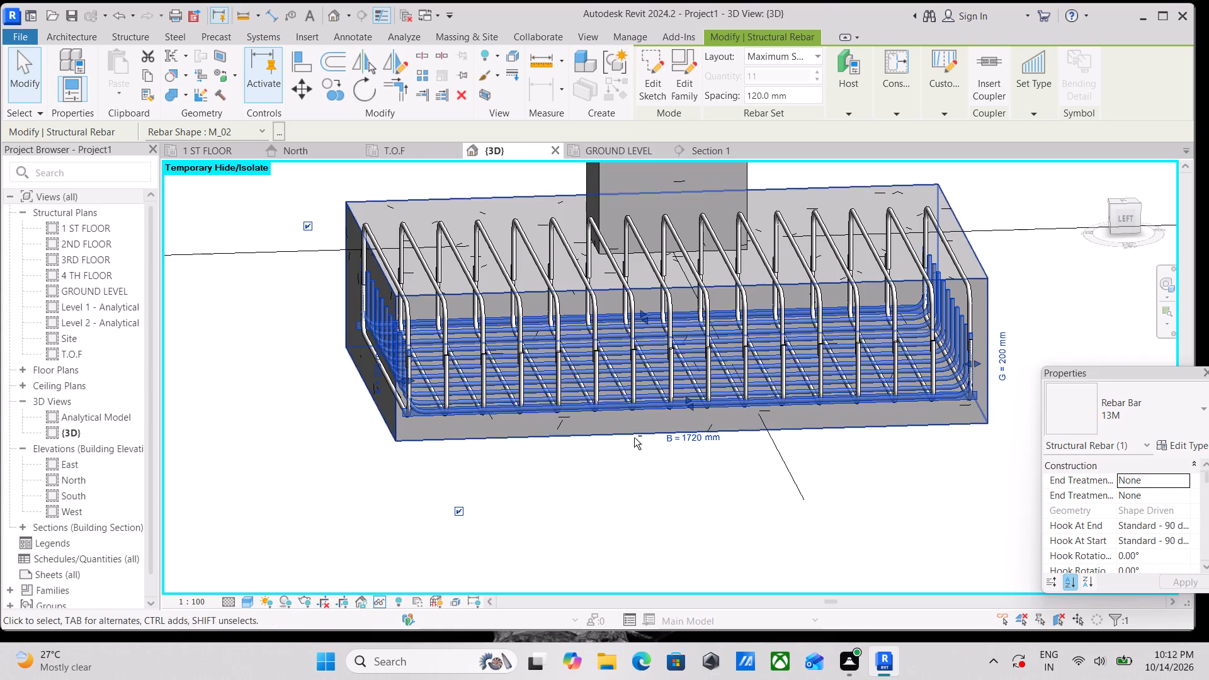
shift+middle_drag(634, 438, 842, 178)
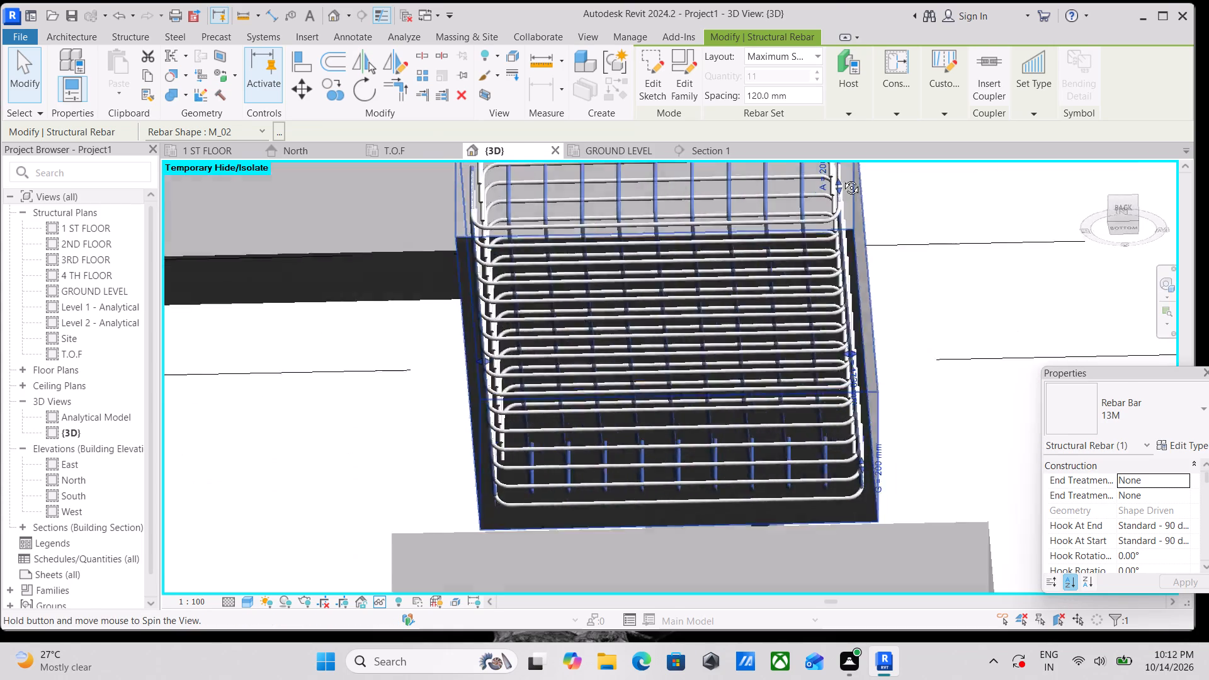
shift+middle_drag(842, 178, 1023, 203)
shift+middle_drag(830, 293, 870, 434)
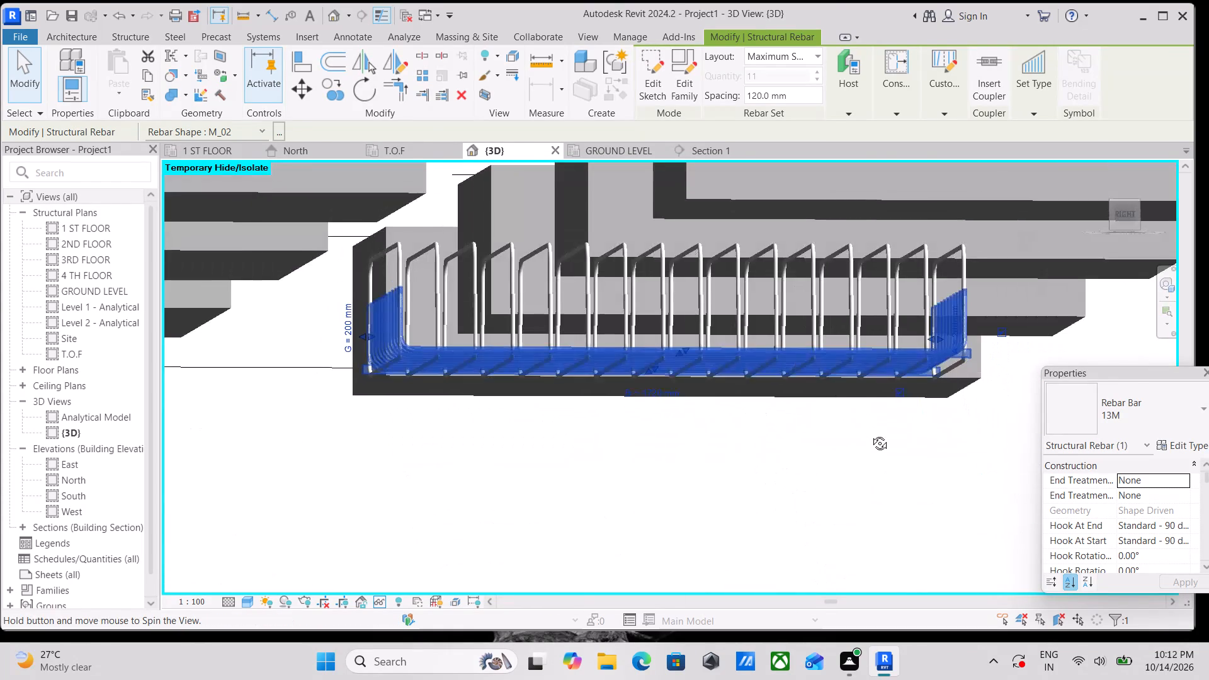
shift+middle_drag(870, 434, 425, 513)
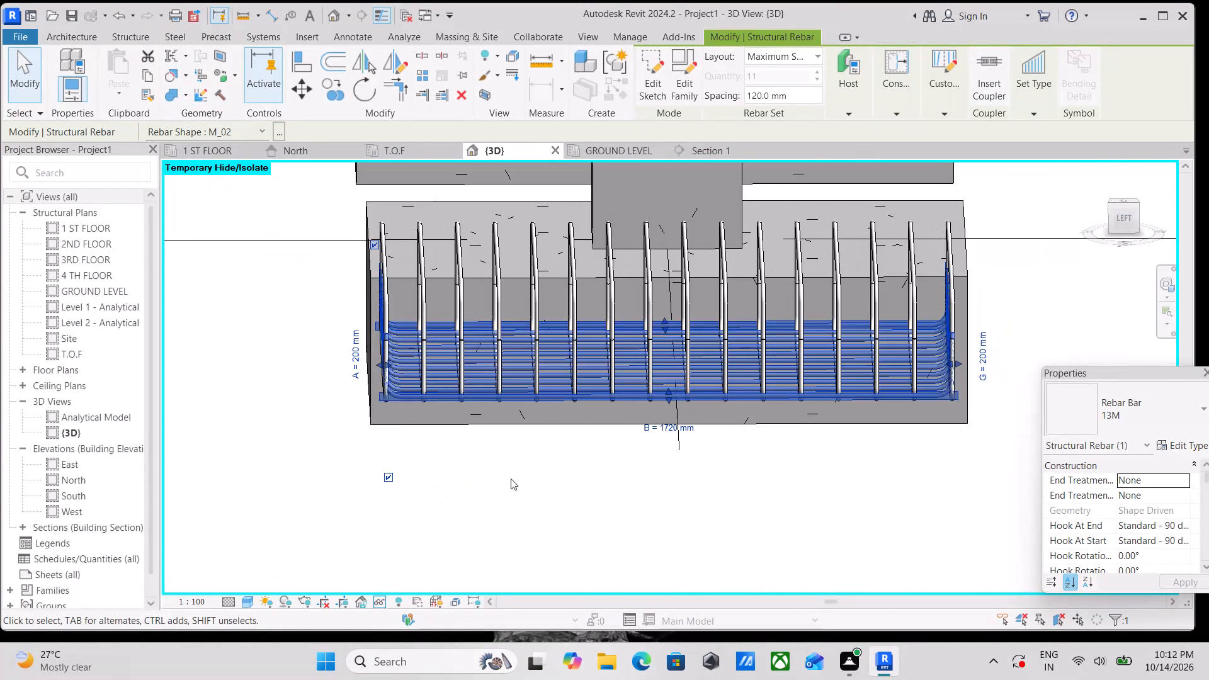
scroll(680, 353, up, 3)
scroll(574, 390, down, 2)
middle_drag(574, 390, 578, 405)
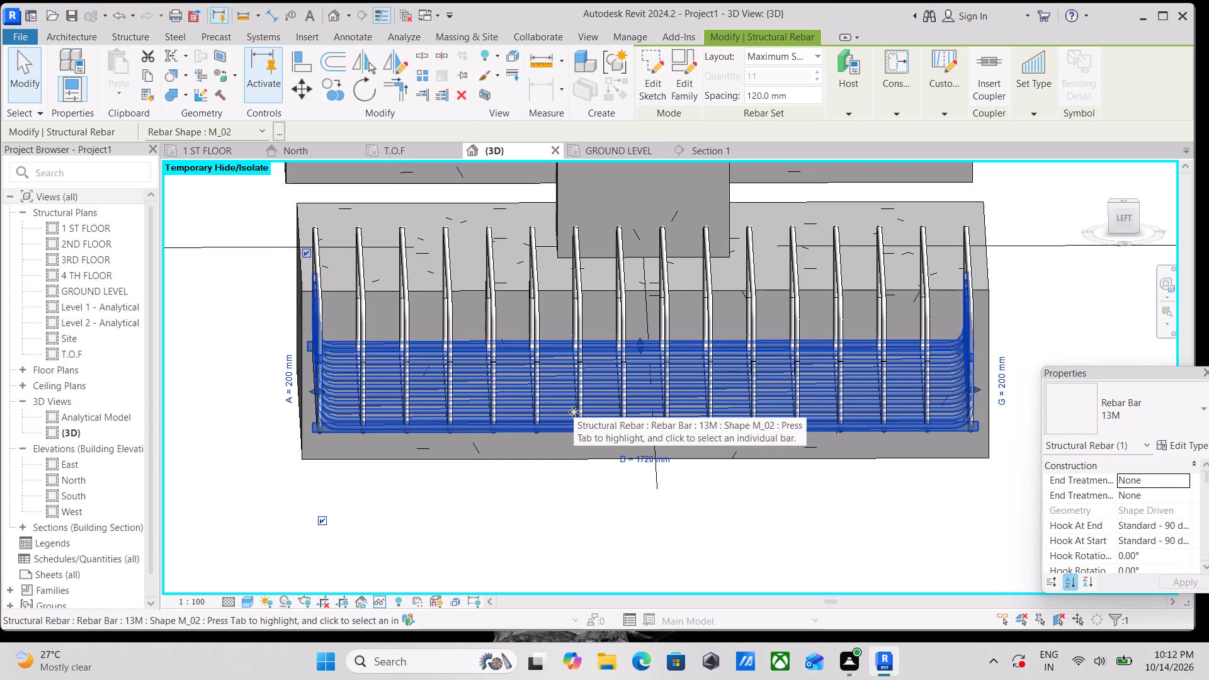
shift+middle_drag(636, 444, 620, 303)
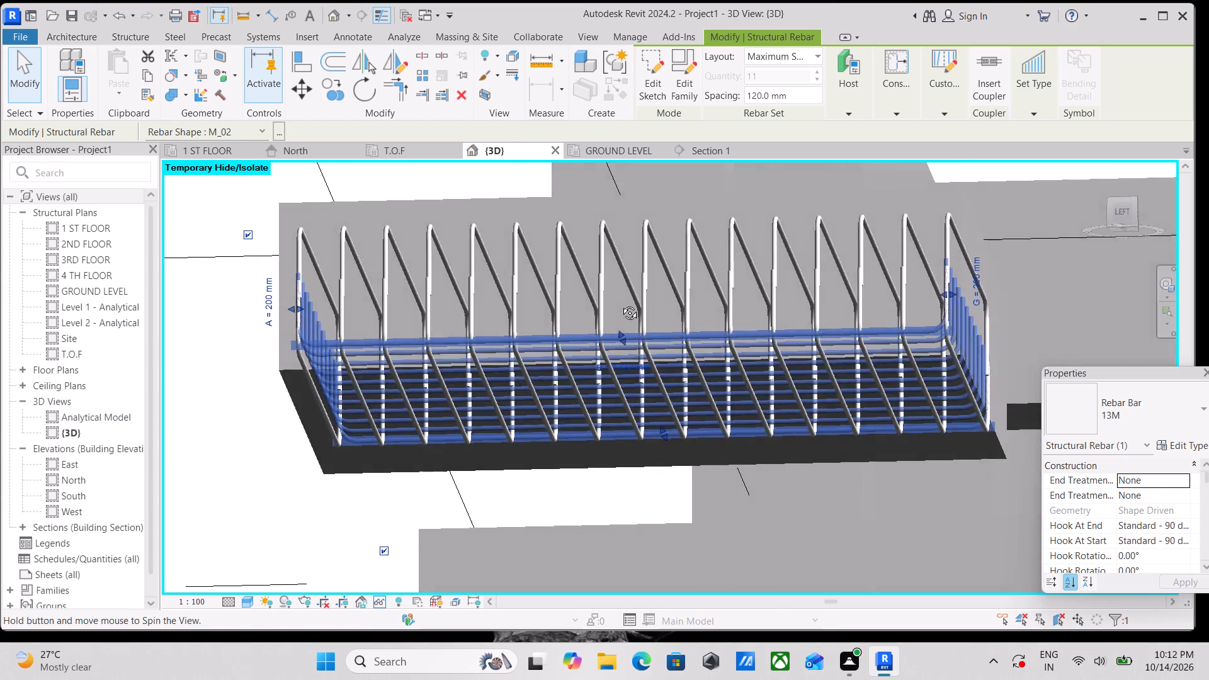
shift+middle_drag(620, 303, 722, 268)
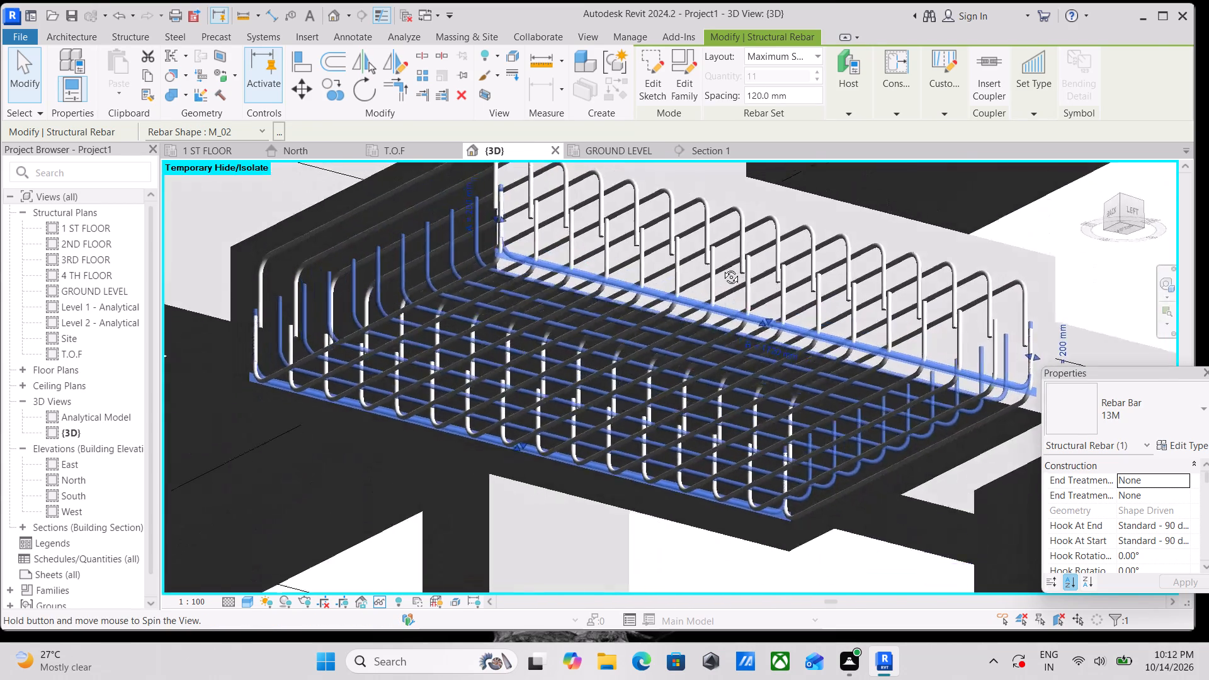
shift+middle_drag(722, 268, 536, 417)
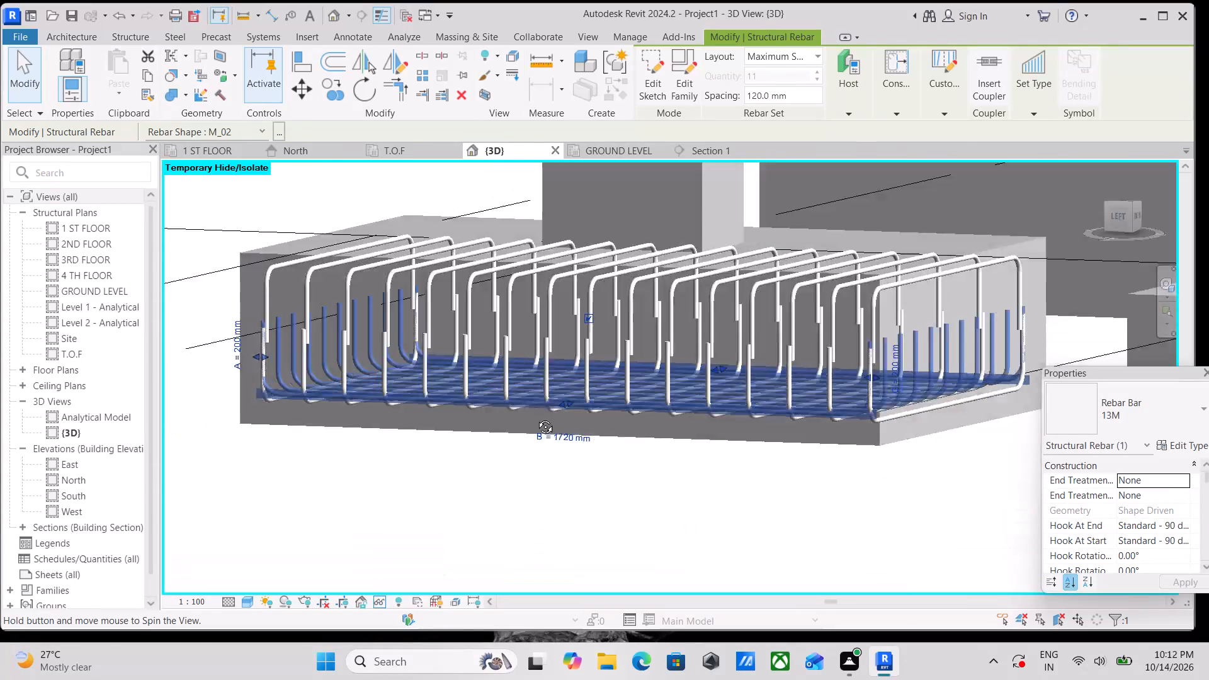
shift+middle_drag(536, 417, 482, 298)
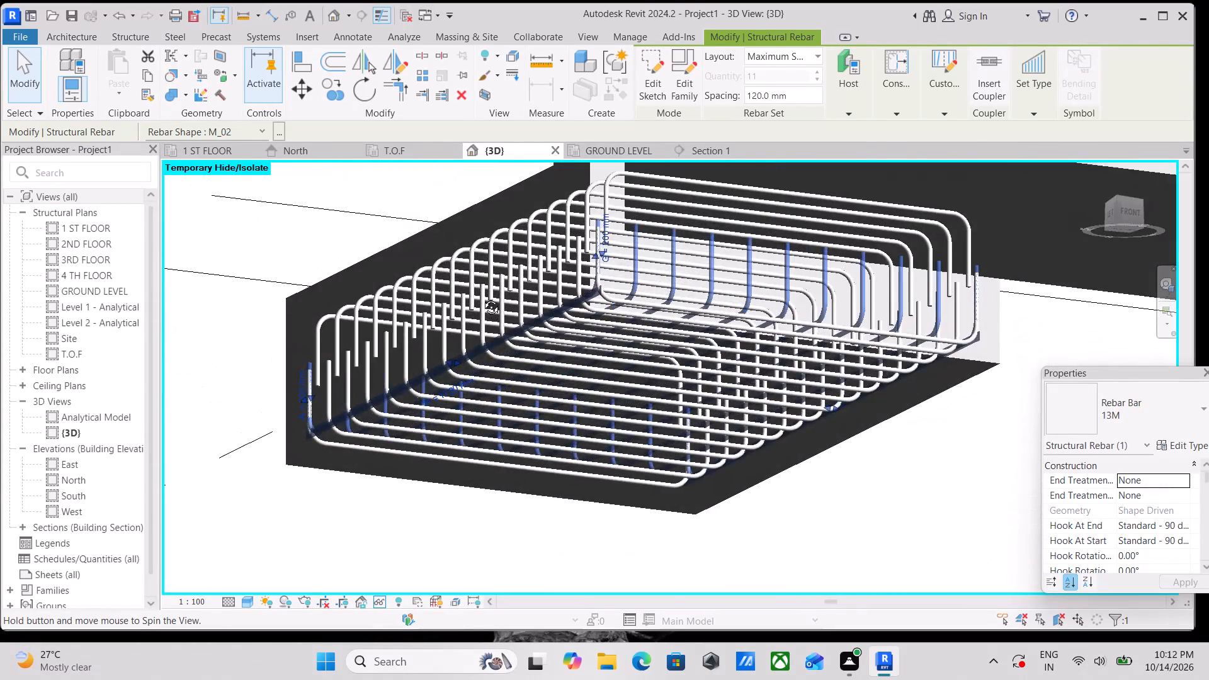
shift+middle_drag(482, 298, 715, 407)
scroll(448, 412, up, 3)
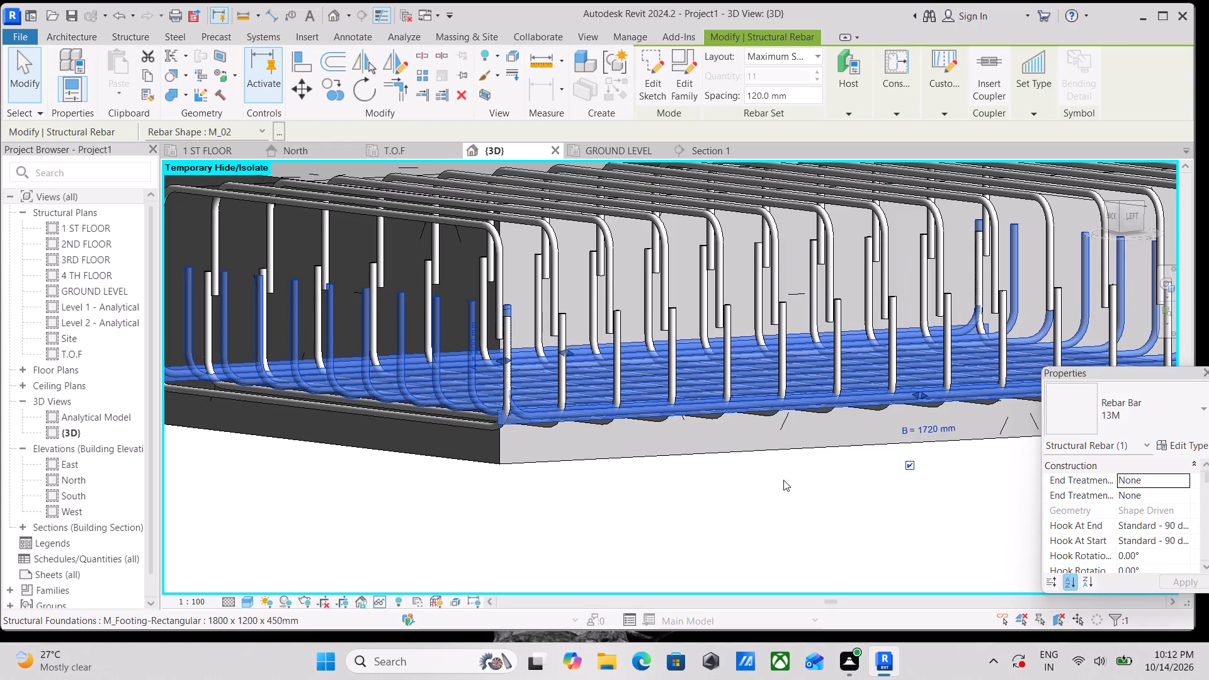
scroll(783, 480, down, 4)
scroll(667, 376, down, 4)
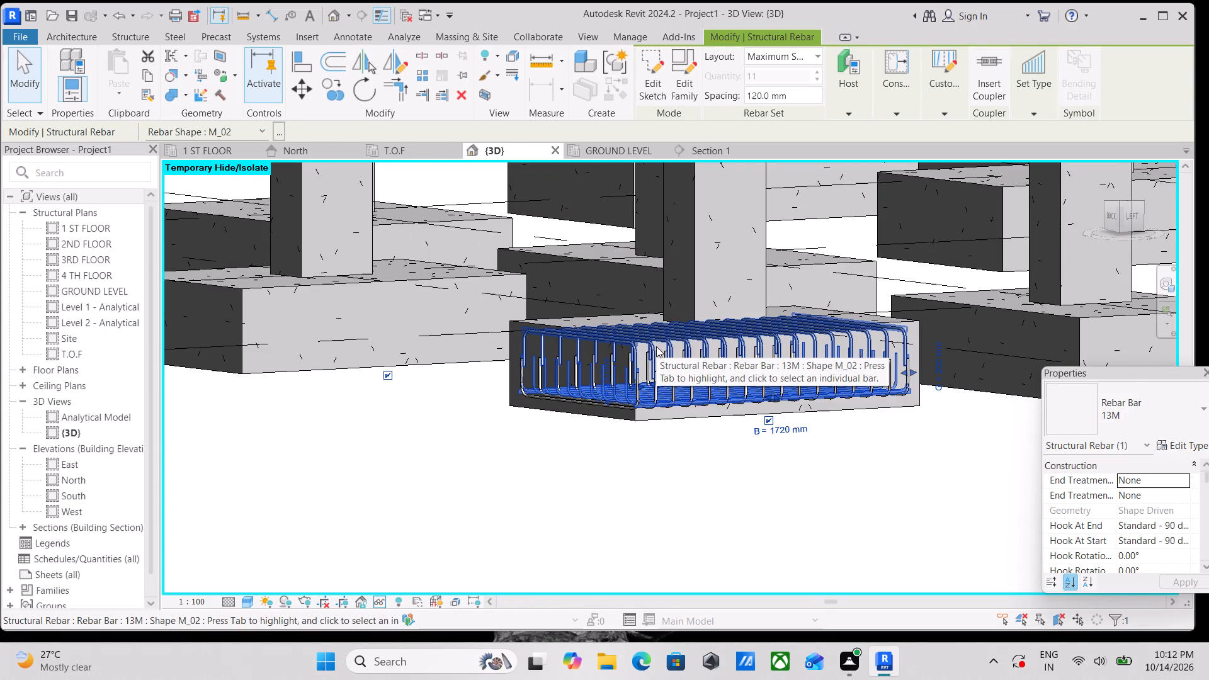
scroll(656, 346, up, 3)
scroll(647, 423, up, 3)
scroll(656, 422, down, 2)
middle_drag(724, 446, 632, 477)
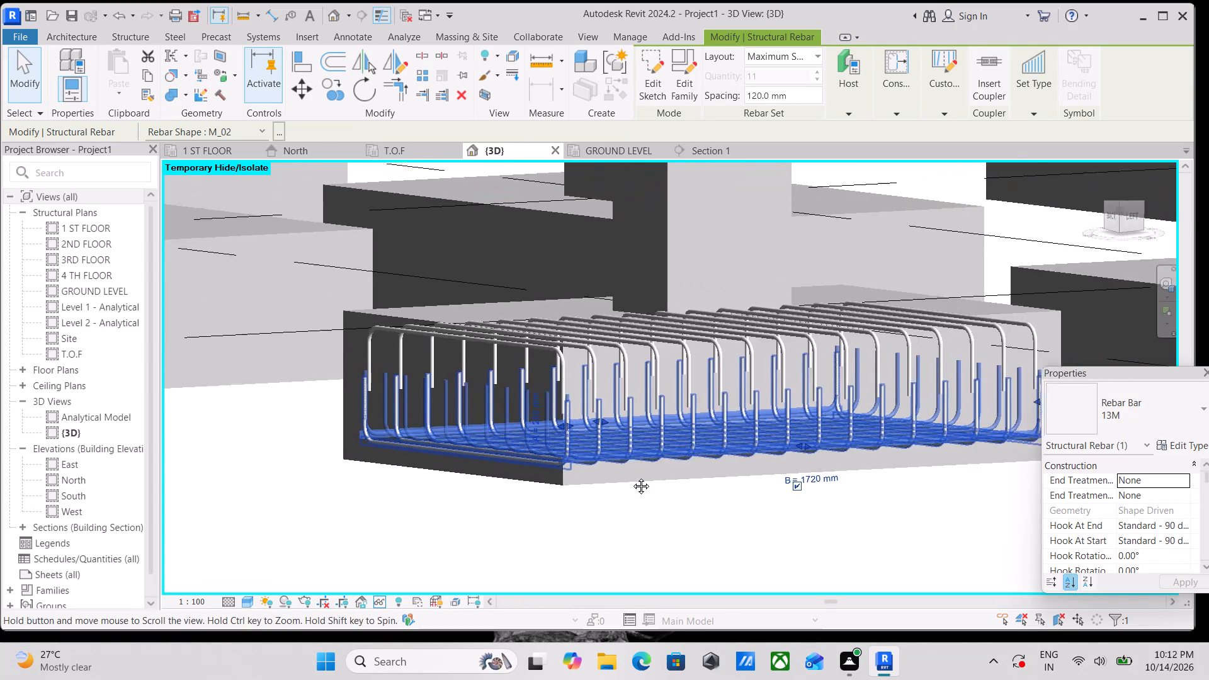
middle_drag(632, 477, 600, 484)
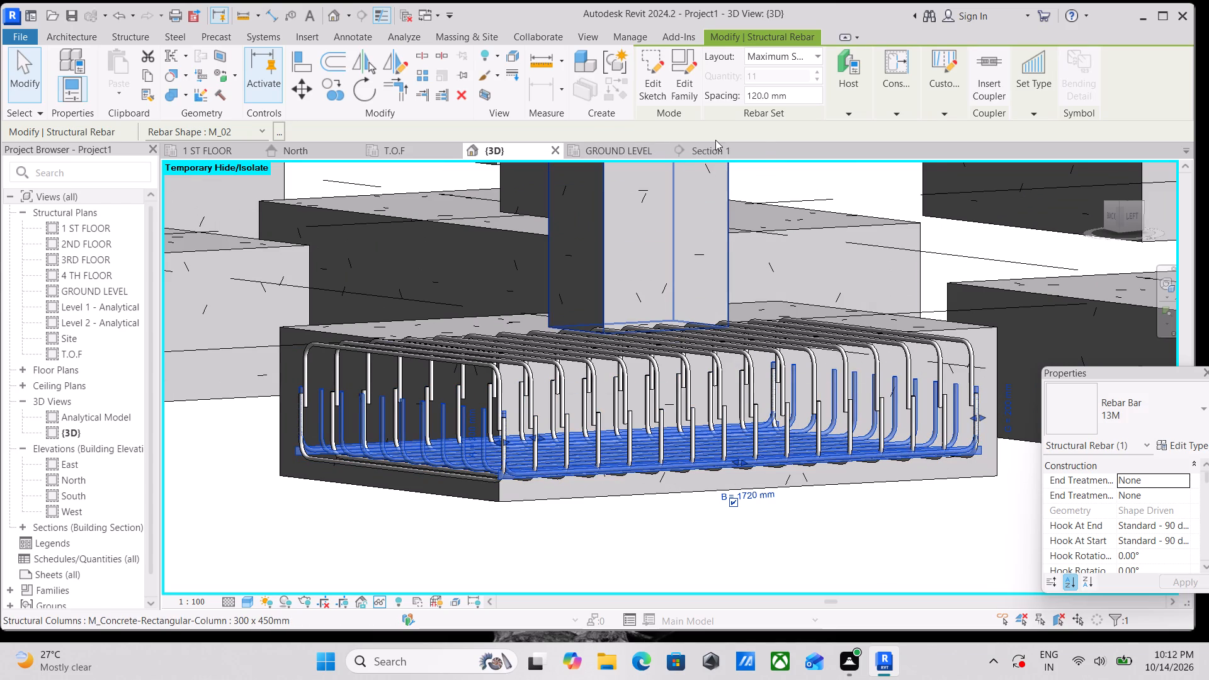
In Section 1, pull the left end of the bottom bar set shown as dots inward, to about 110 mm from the footing's left edge.
click(708, 154)
scroll(610, 438, up, 3)
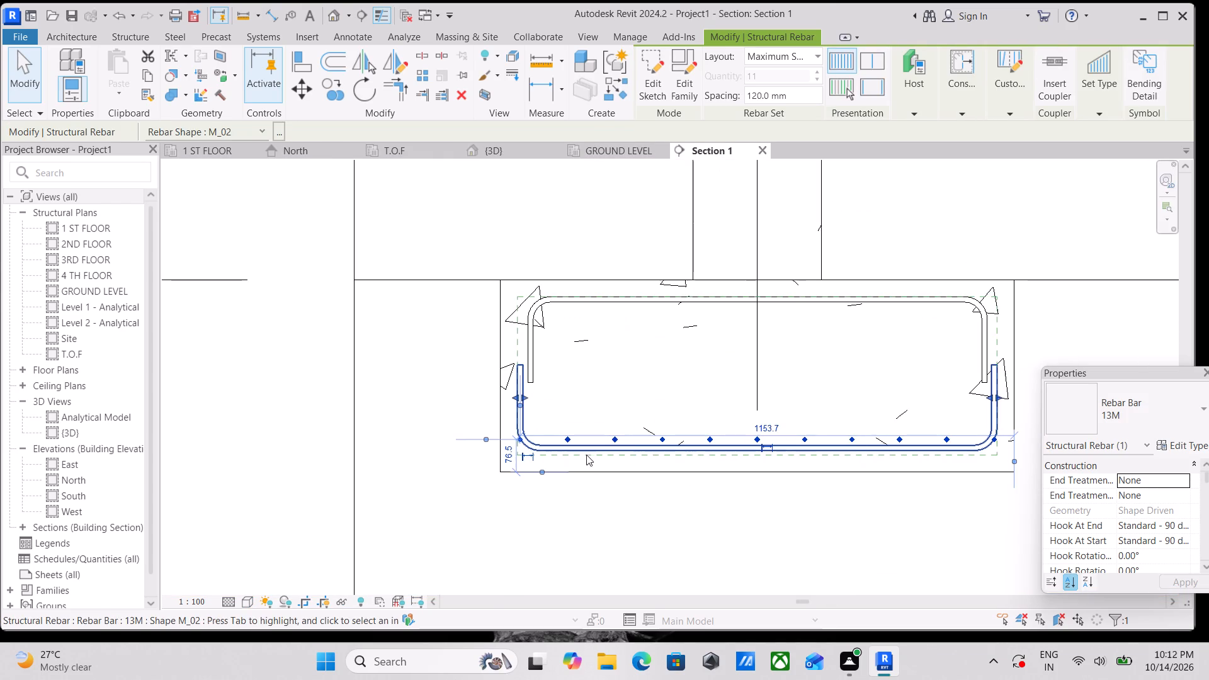
scroll(583, 455, up, 3)
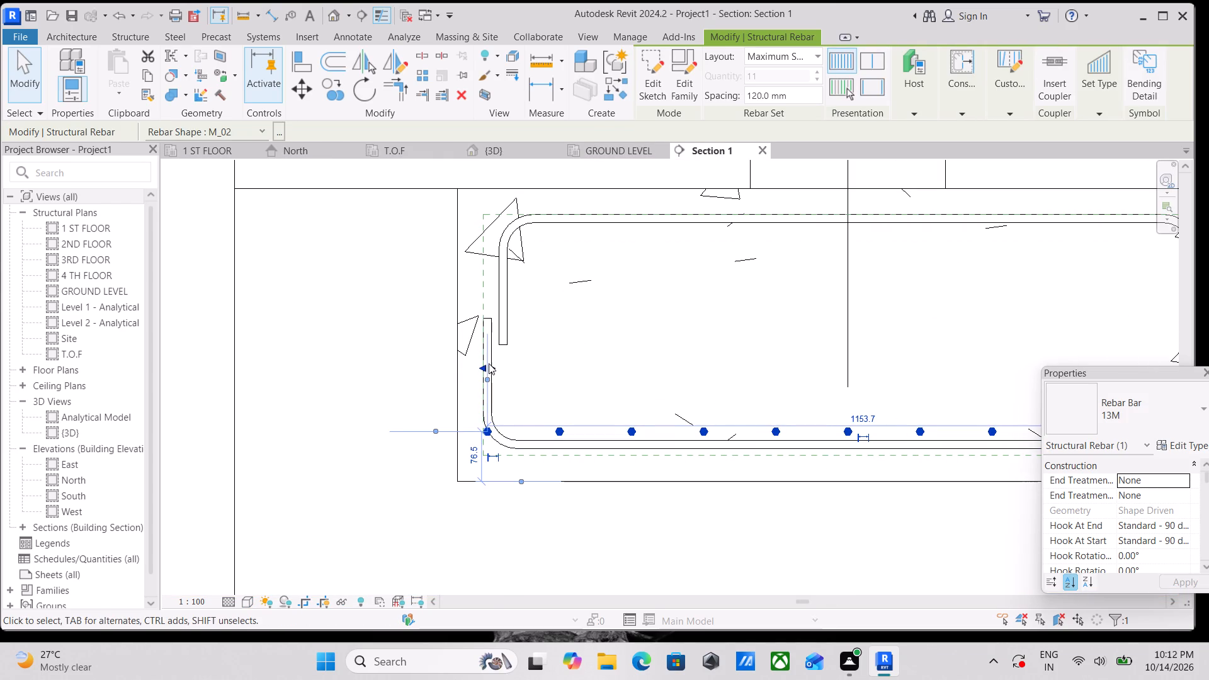
drag(491, 365, 512, 368)
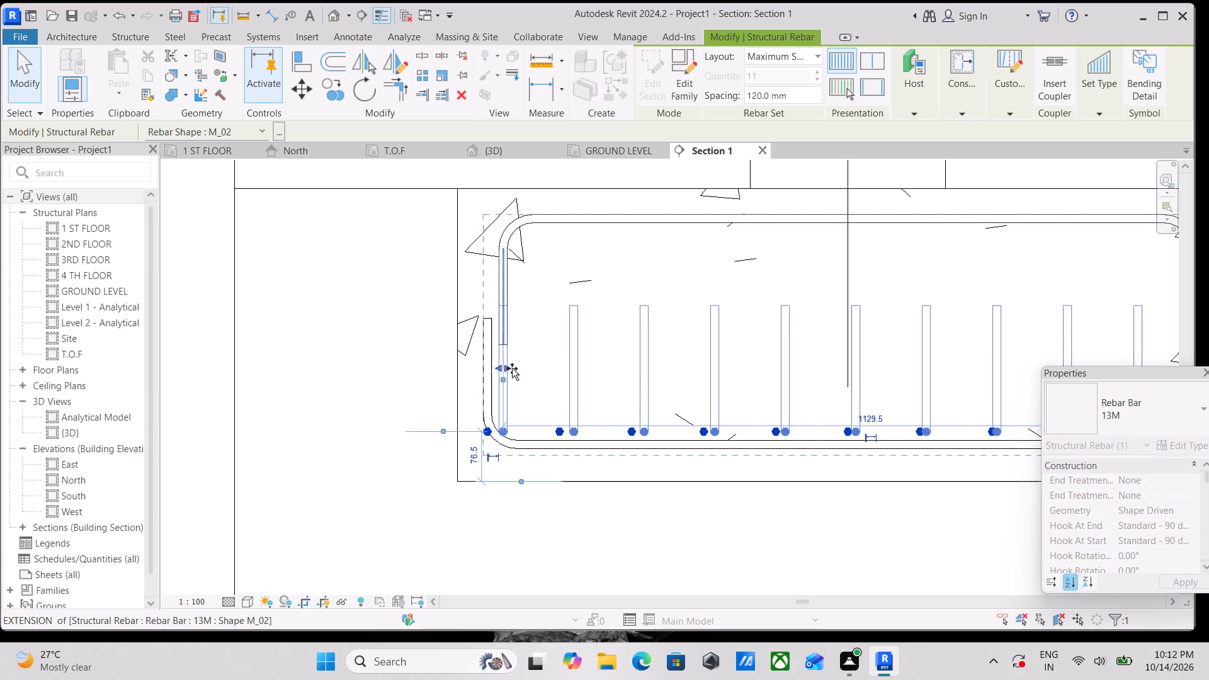
drag(512, 368, 529, 368)
scroll(587, 363, down, 1)
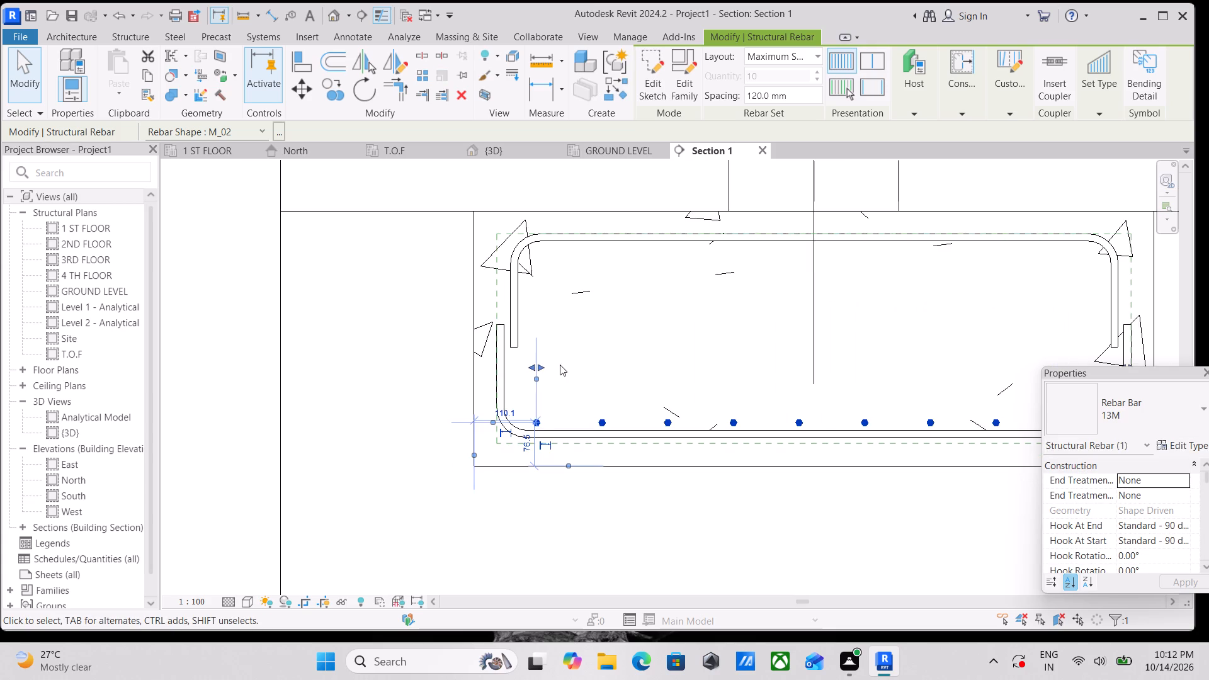
scroll(560, 365, down, 1)
click(543, 349)
scroll(622, 377, up, 2)
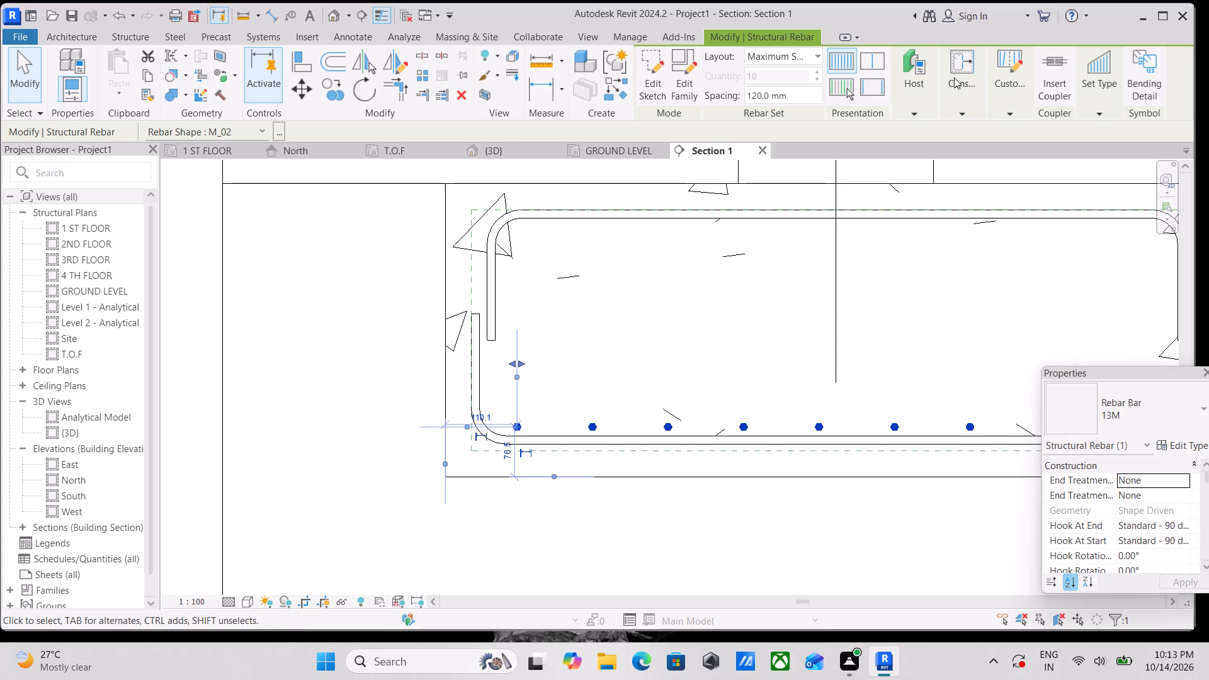
scroll(535, 346, up, 3)
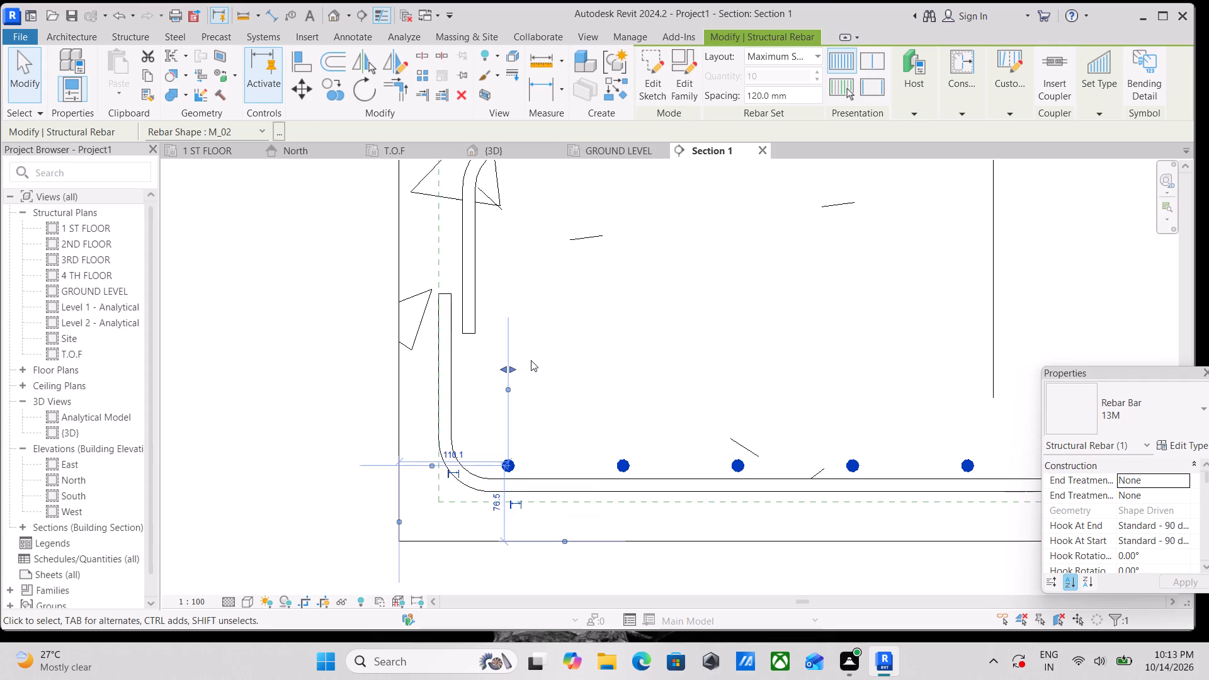
key(Escape)
click(509, 441)
scroll(547, 363, down, 1)
key(Escape)
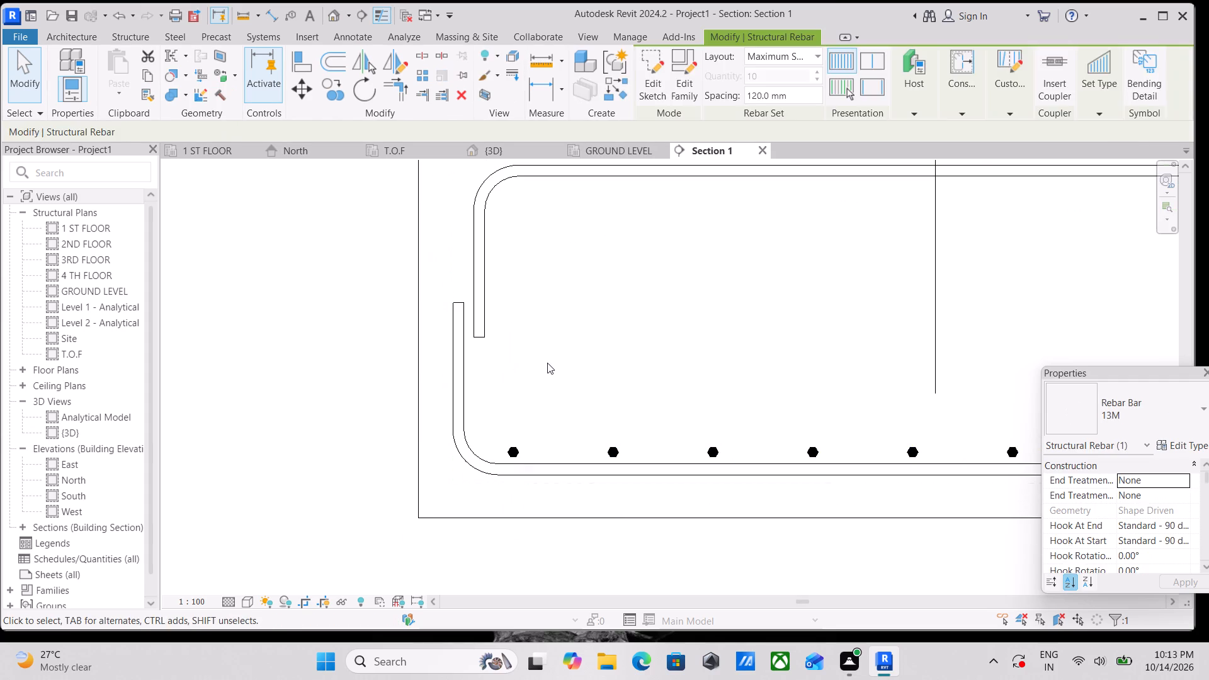
click(515, 439)
key(Escape)
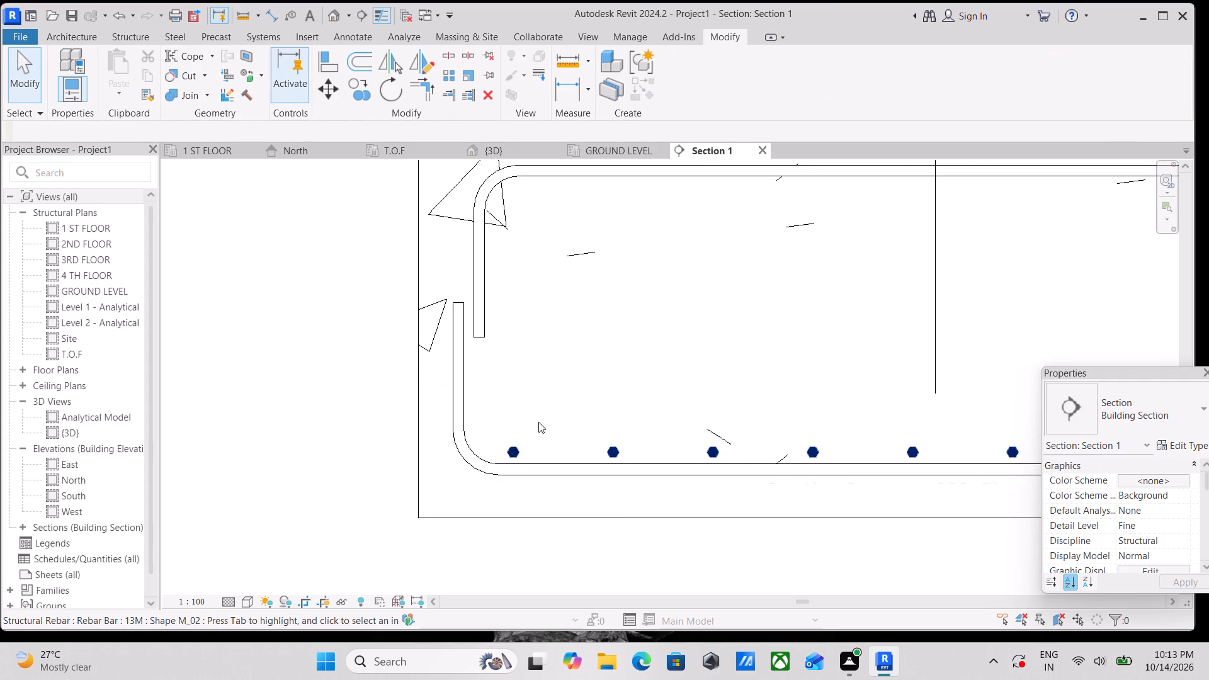
Pull the right end of the same dotted bar set inward, clear of the bottom bar's right-hand bend.
scroll(606, 385, down, 3)
middle_drag(606, 385, 593, 415)
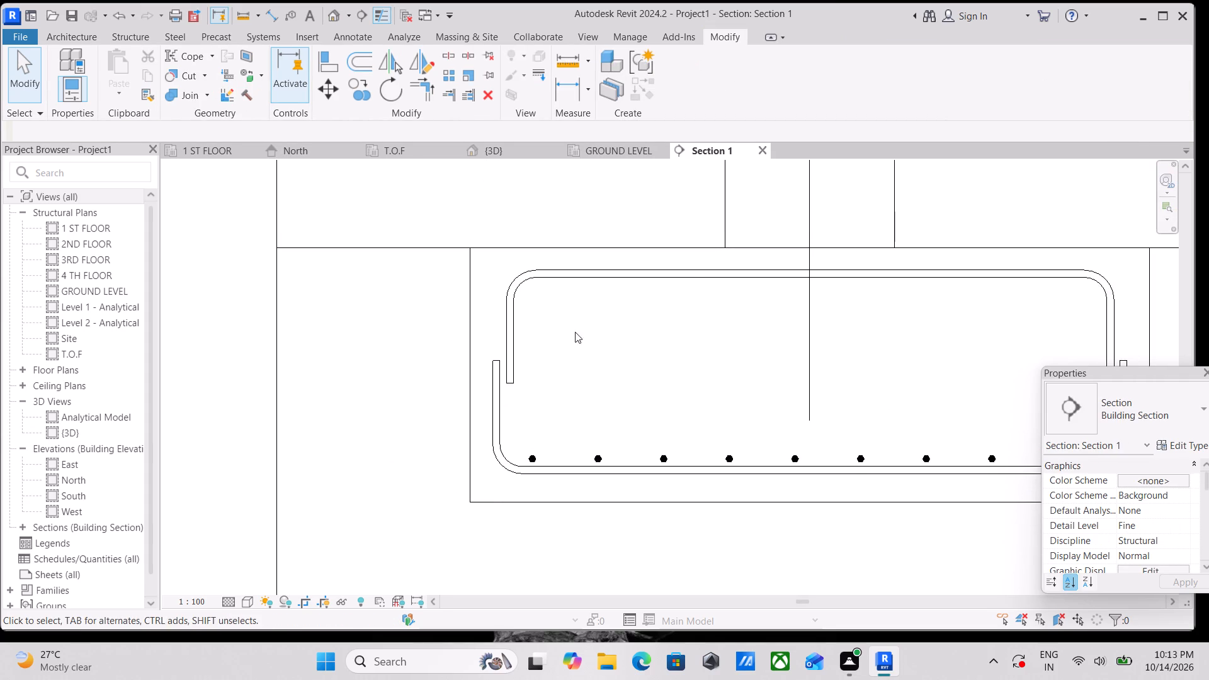
middle_drag(574, 332, 525, 370)
click(1006, 498)
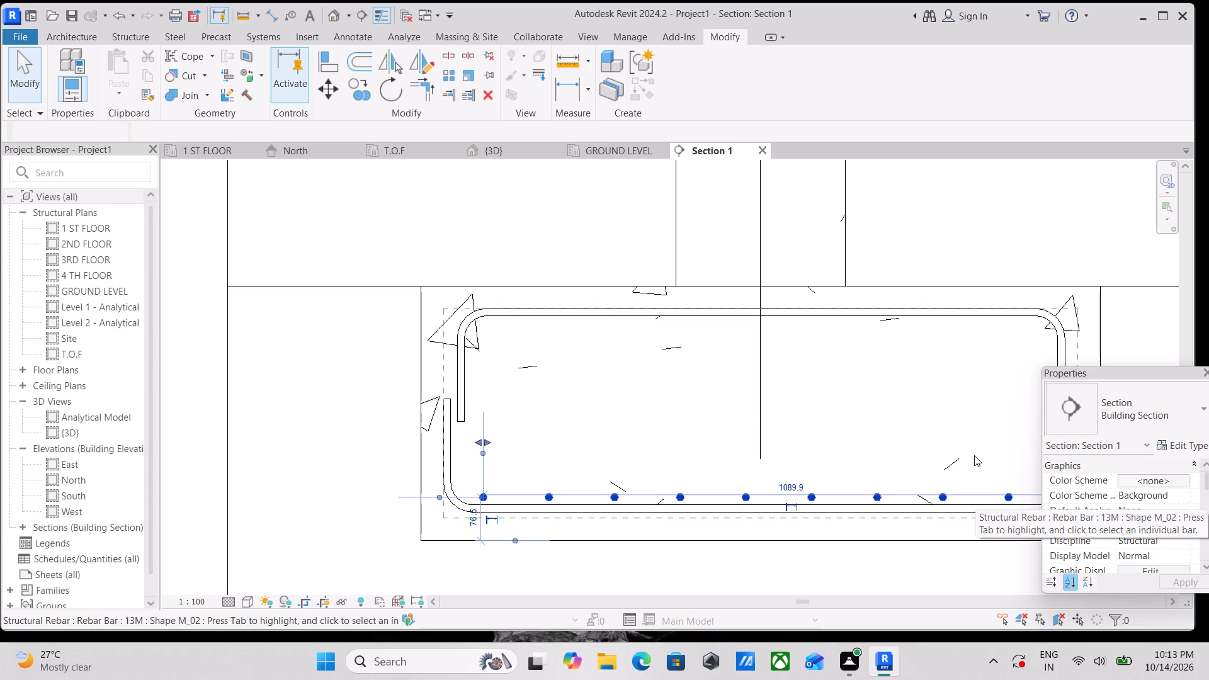
scroll(960, 441, down, 1)
middle_drag(952, 440, 774, 444)
scroll(880, 459, up, 3)
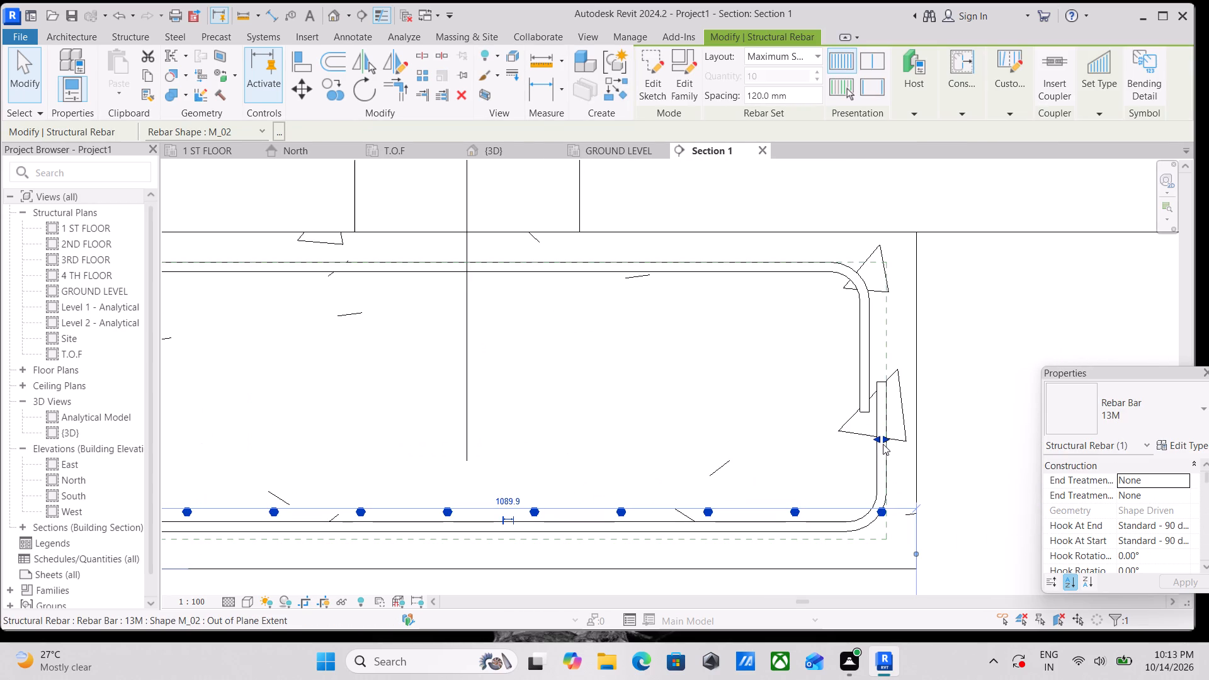
drag(877, 436, 828, 436)
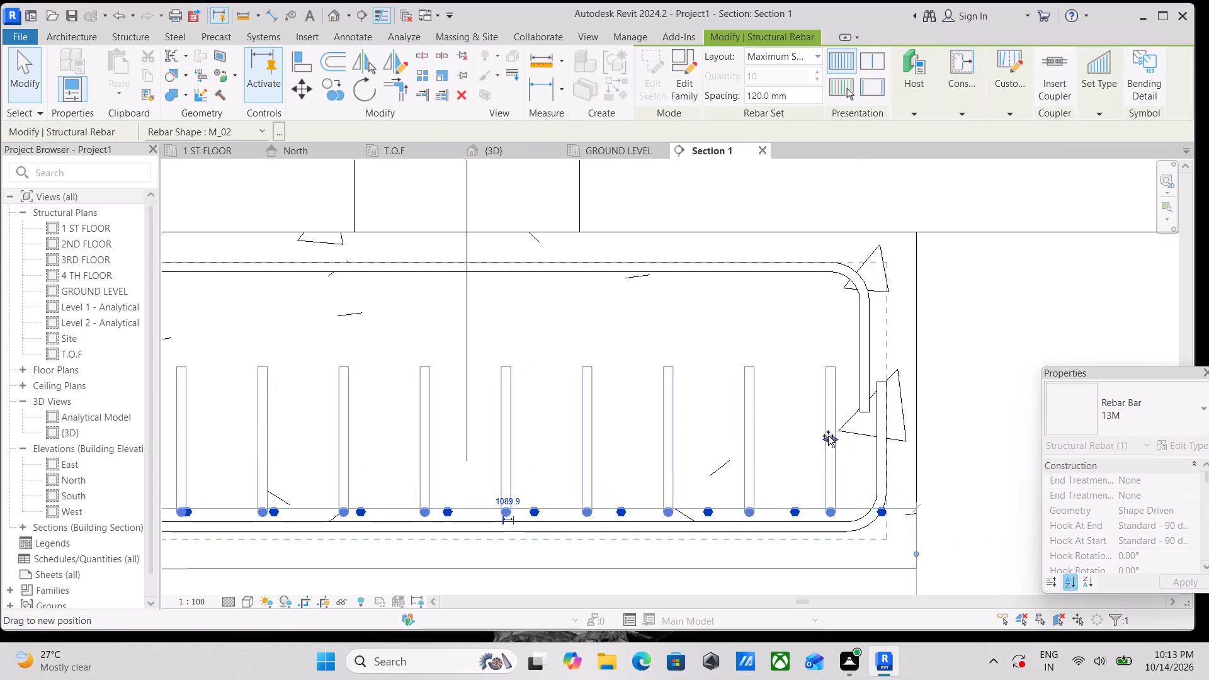
drag(828, 436, 820, 436)
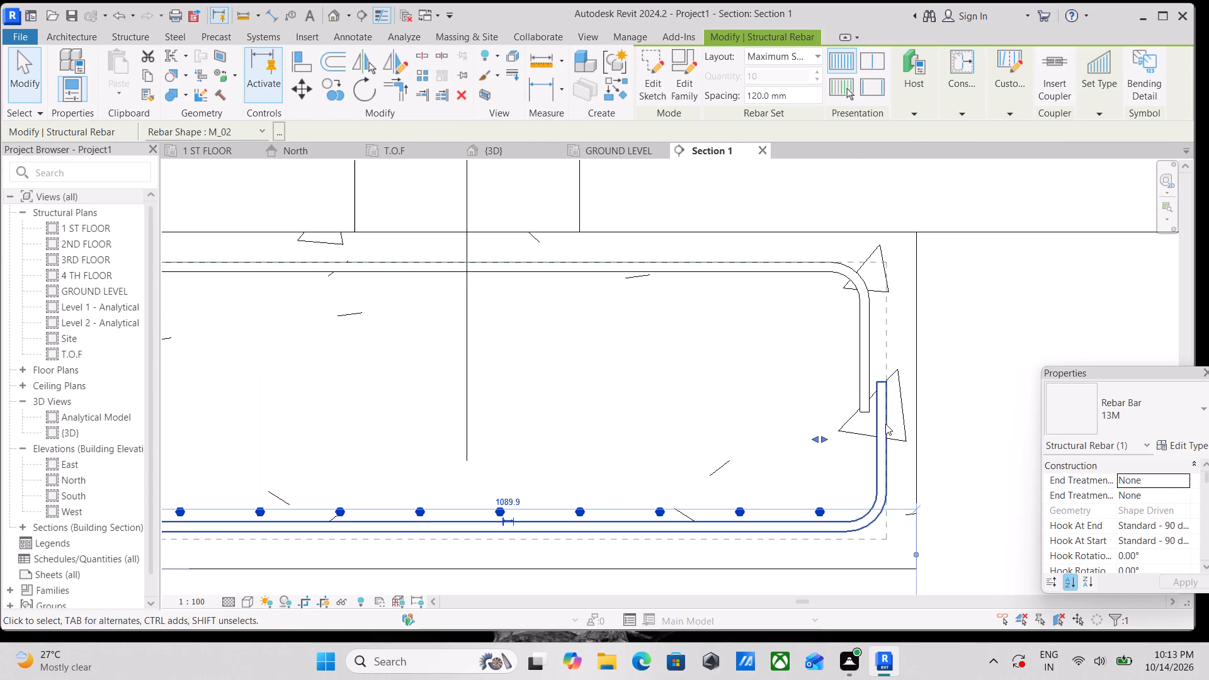
click(888, 419)
scroll(849, 456, down, 3)
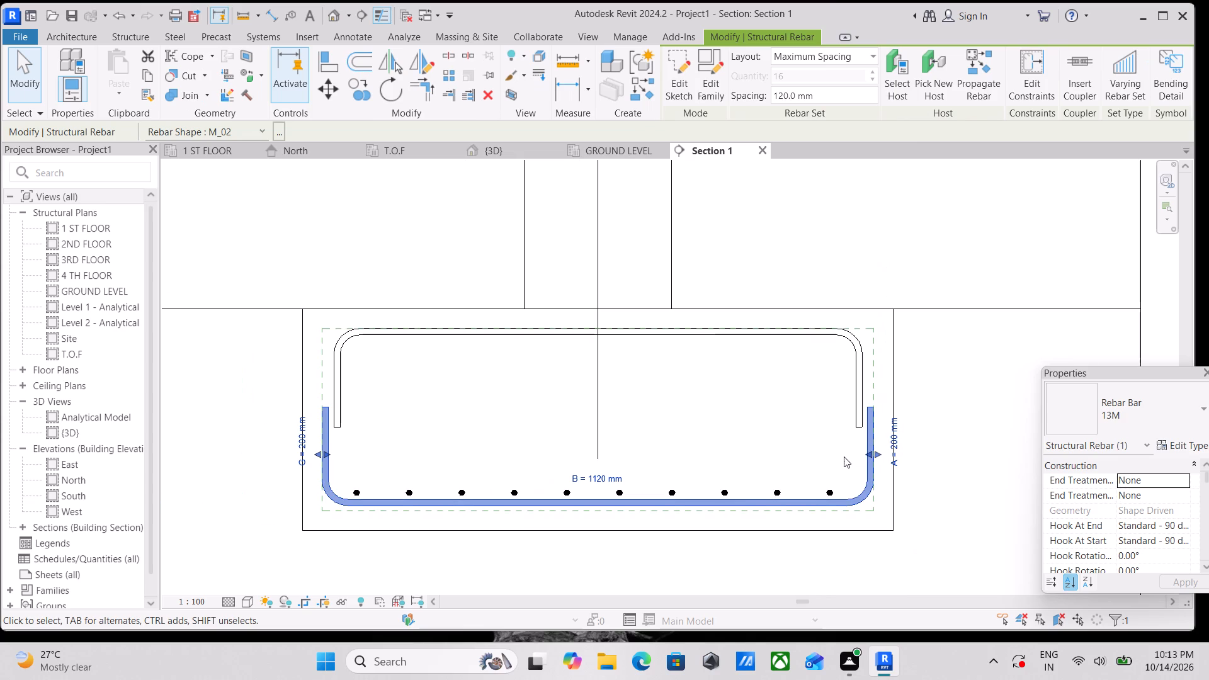
key(Escape)
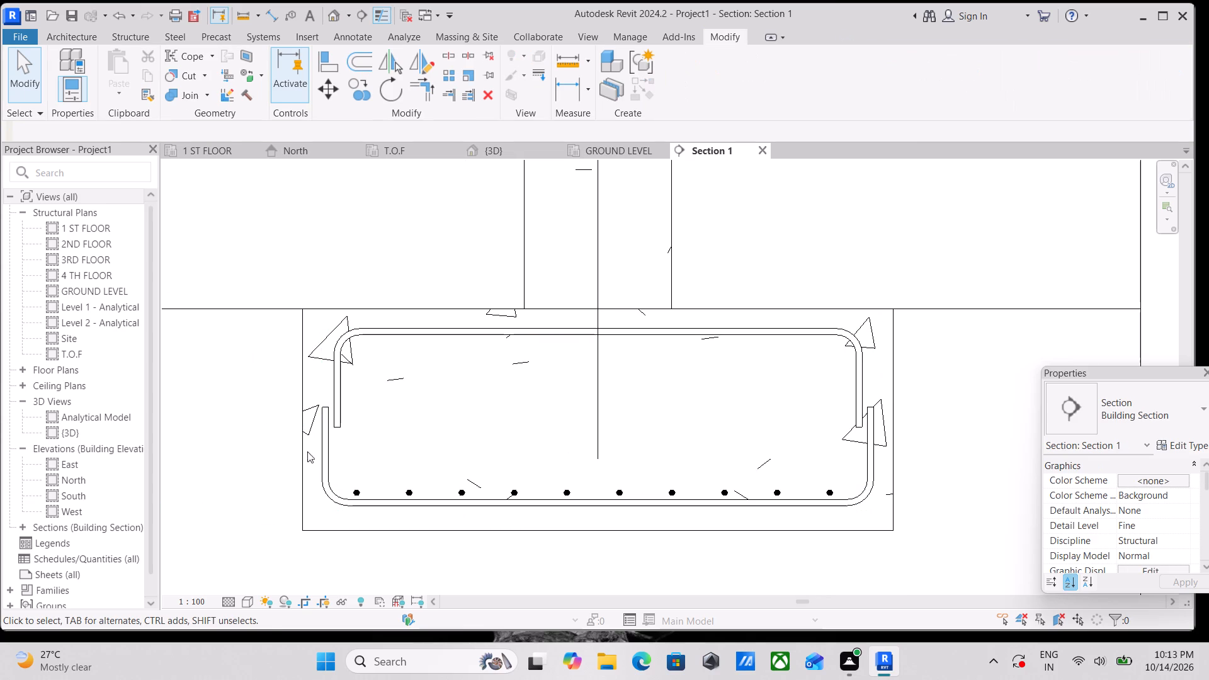
scroll(314, 379, up, 3)
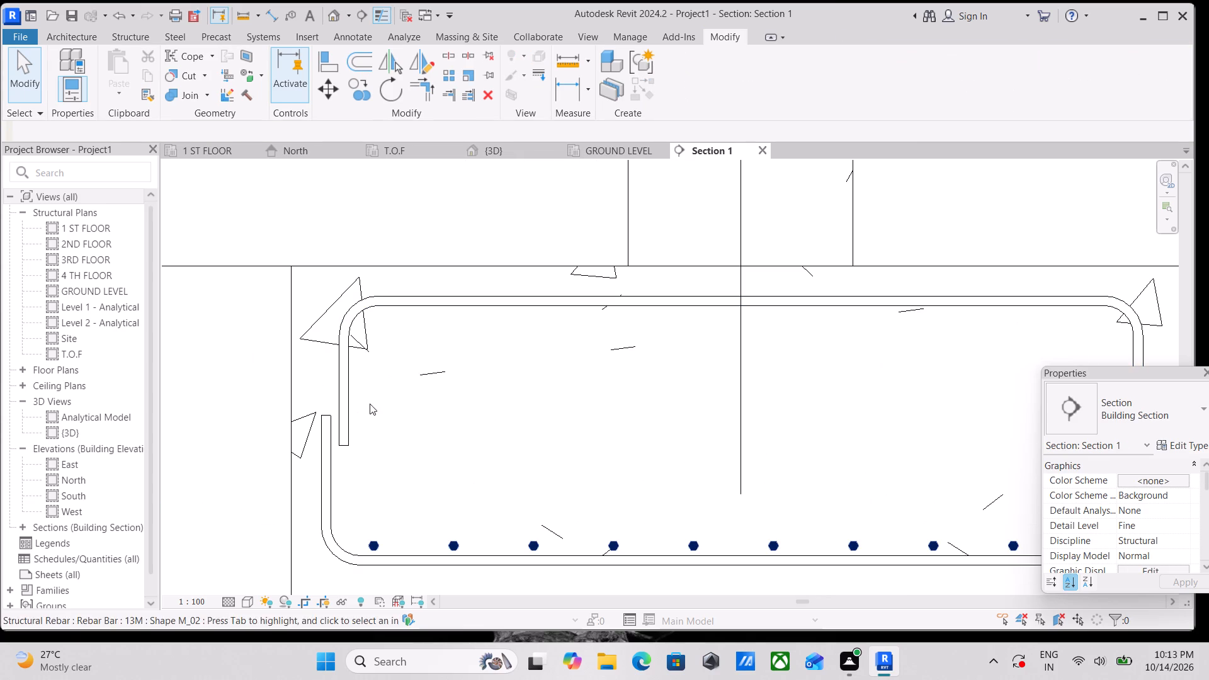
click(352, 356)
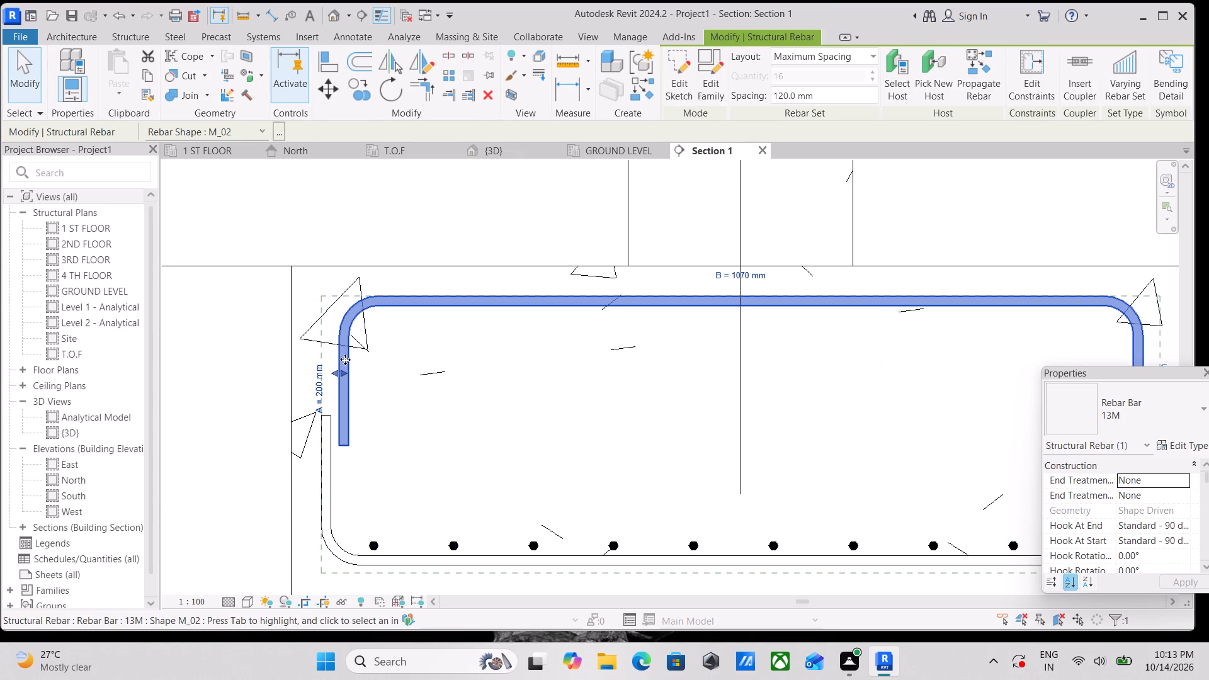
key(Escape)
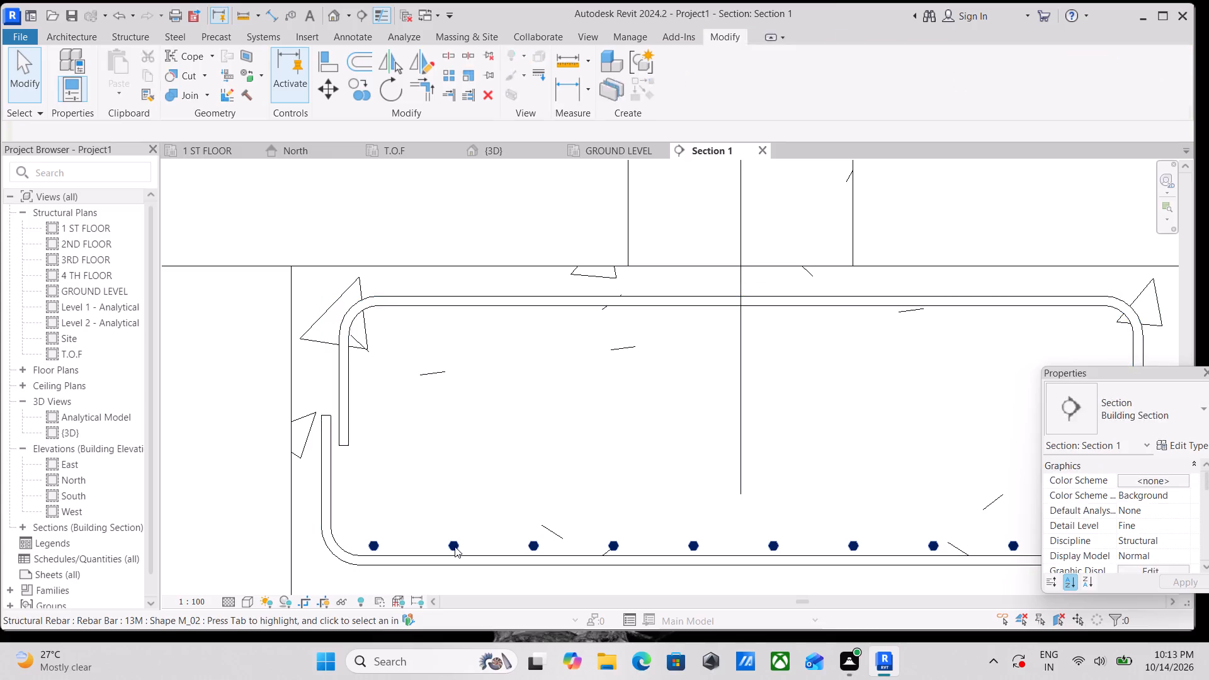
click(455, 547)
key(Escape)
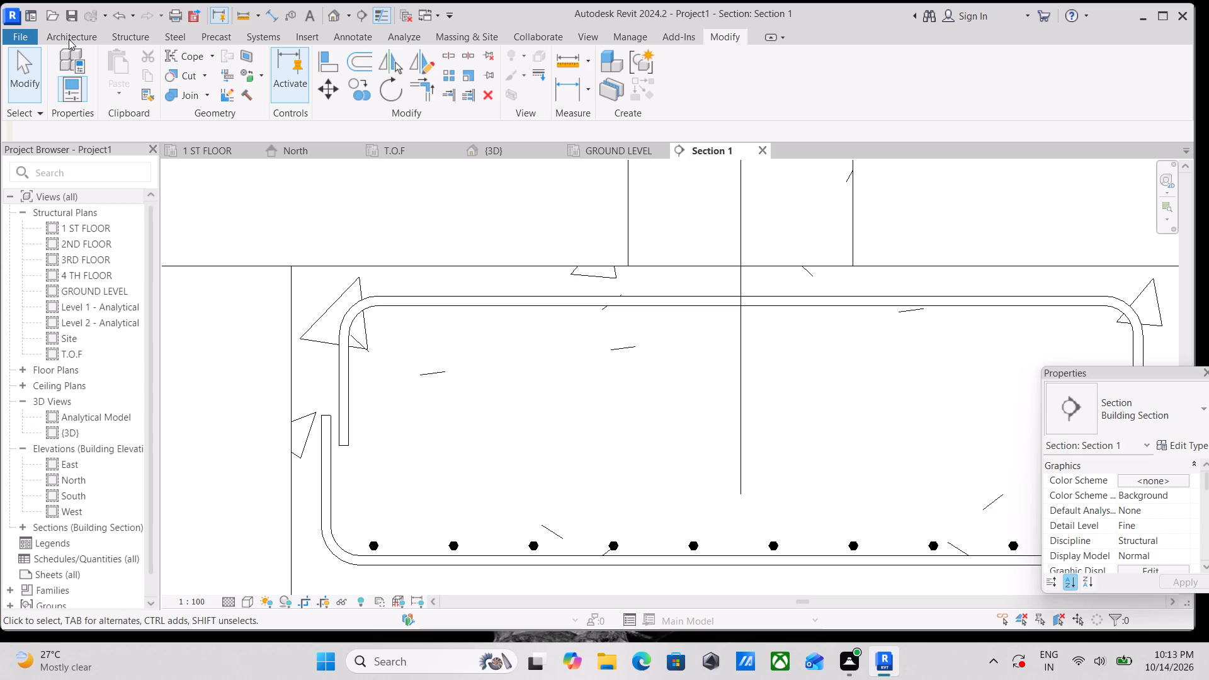
Place an M_02 rebar perpendicular to the section just below the footing's top bar, about 130 mm from the footing's left edge.
click(127, 33)
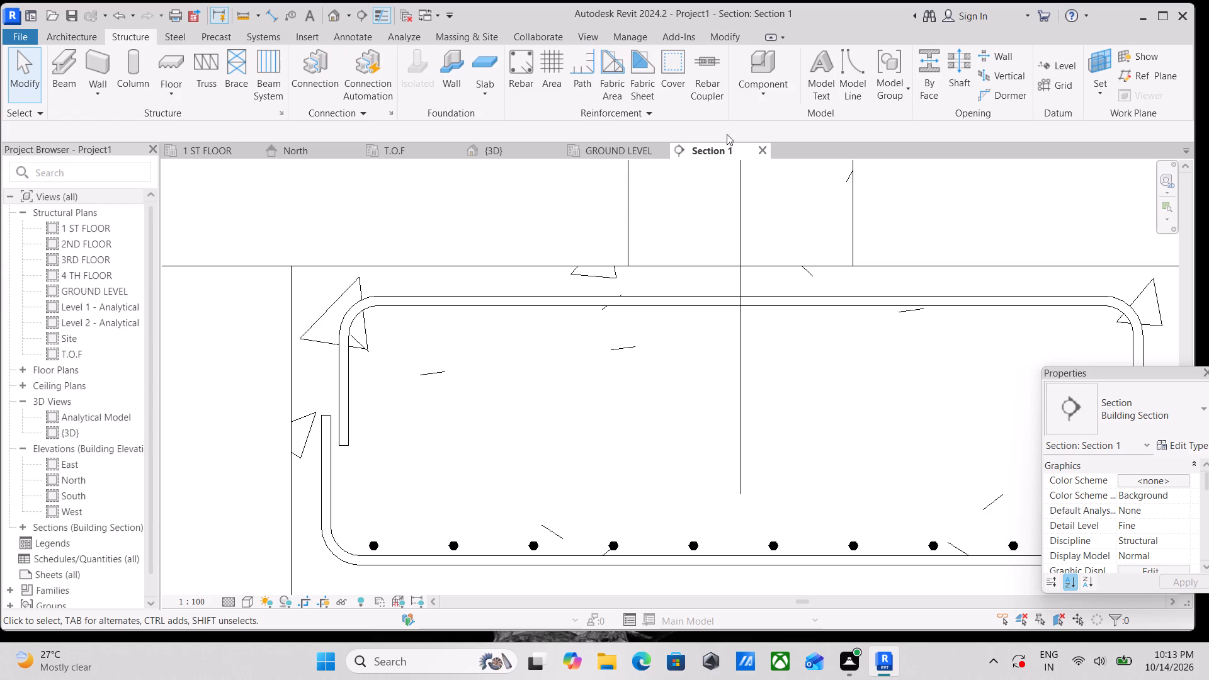
click(530, 67)
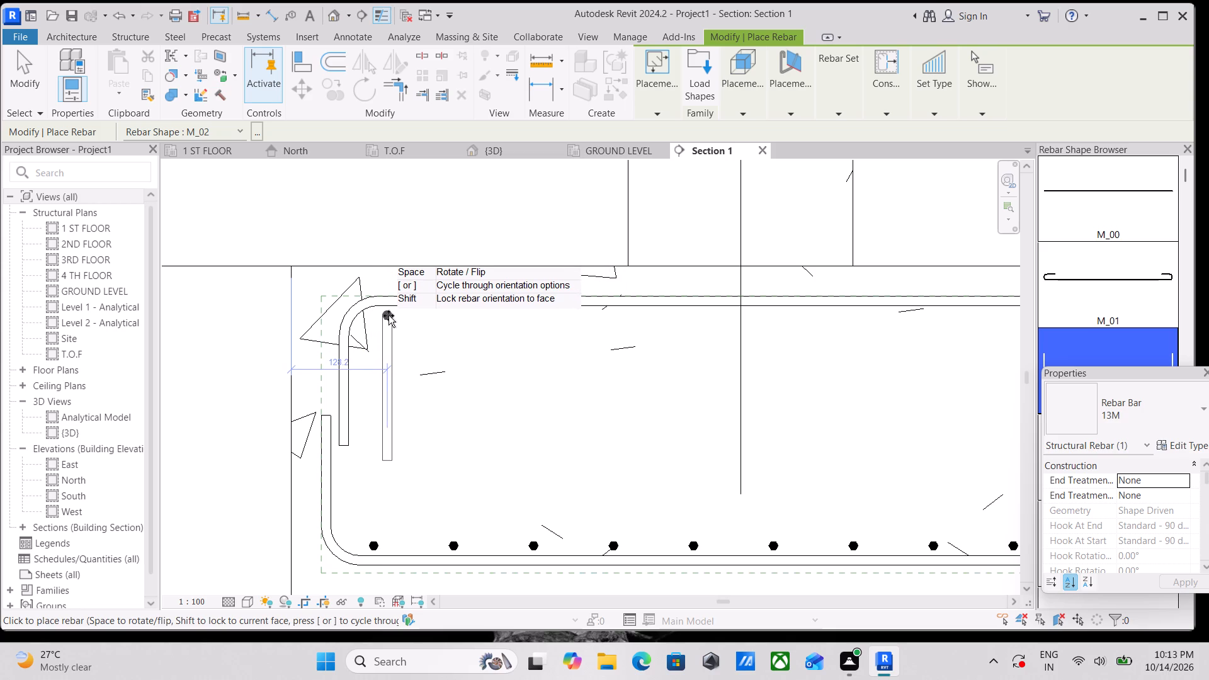
click(389, 315)
scroll(397, 363, up, 2)
key(Escape)
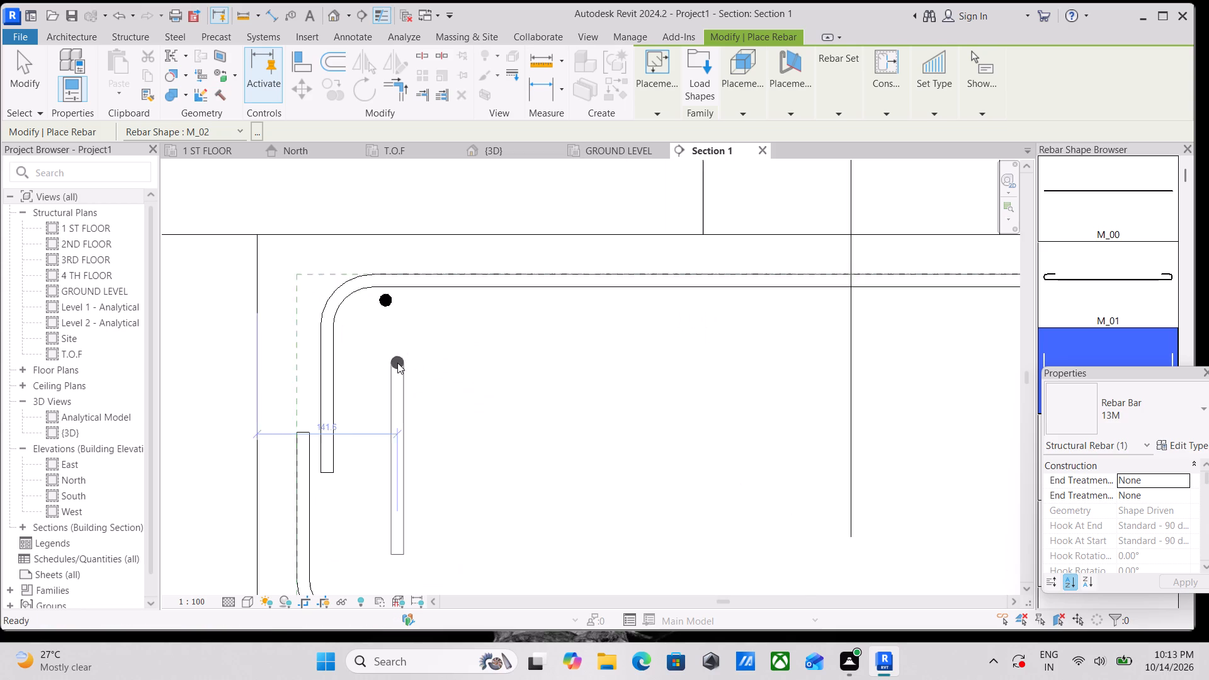
Lay out the new top bar as a set with the Maximum Spacing rule at 120 mm.
click(383, 300)
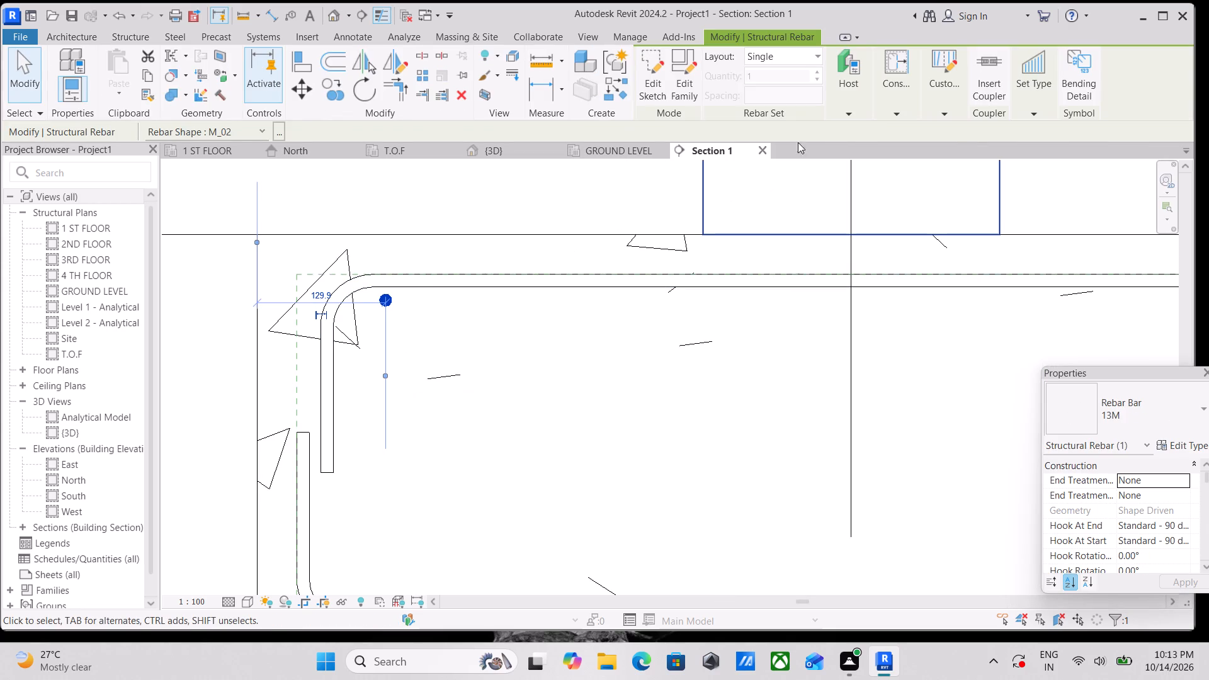
scroll(1169, 577, down, 2)
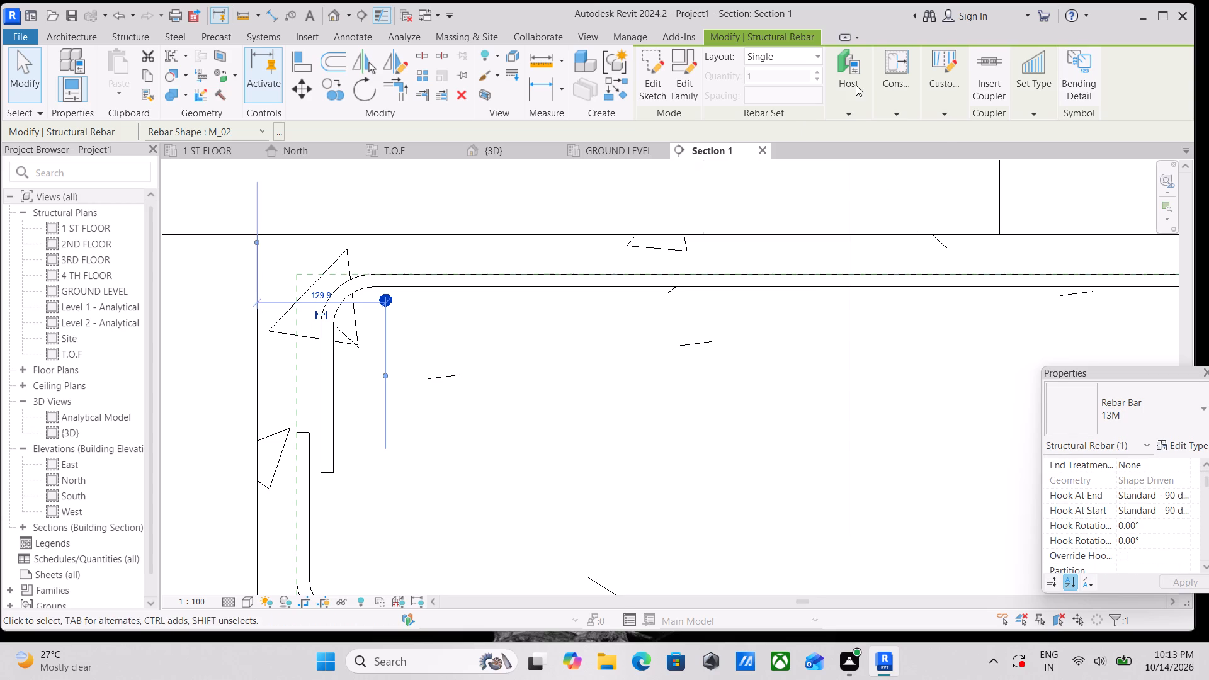
click(806, 54)
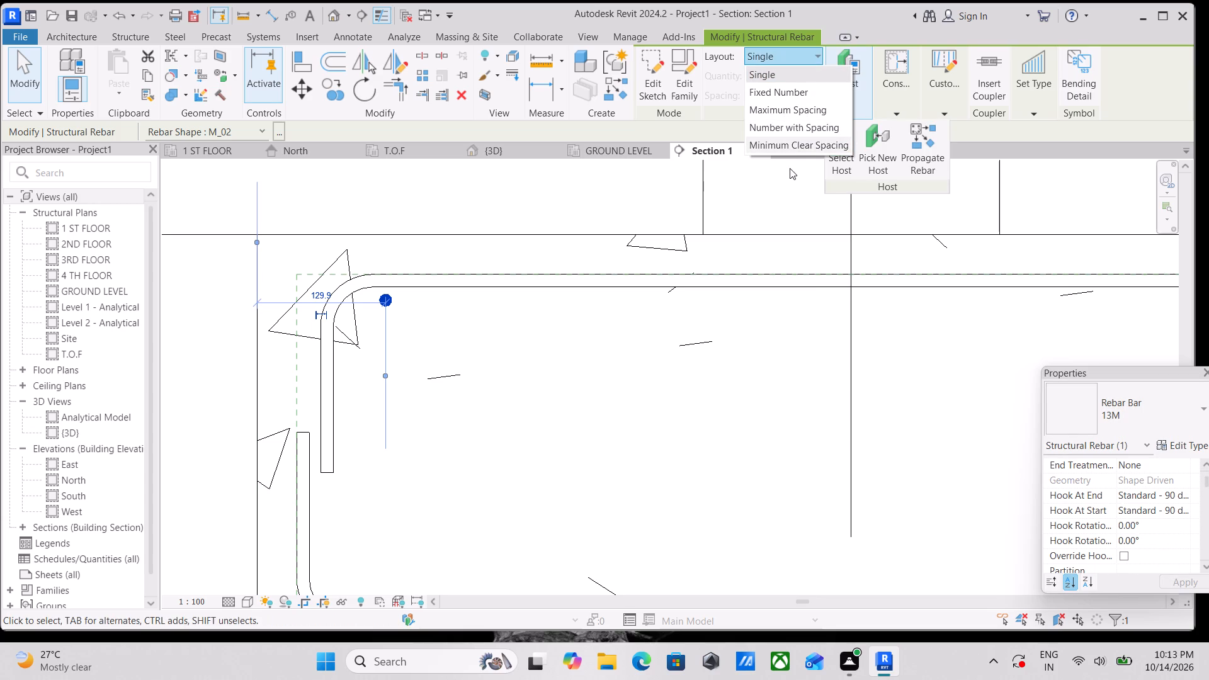
click(795, 111)
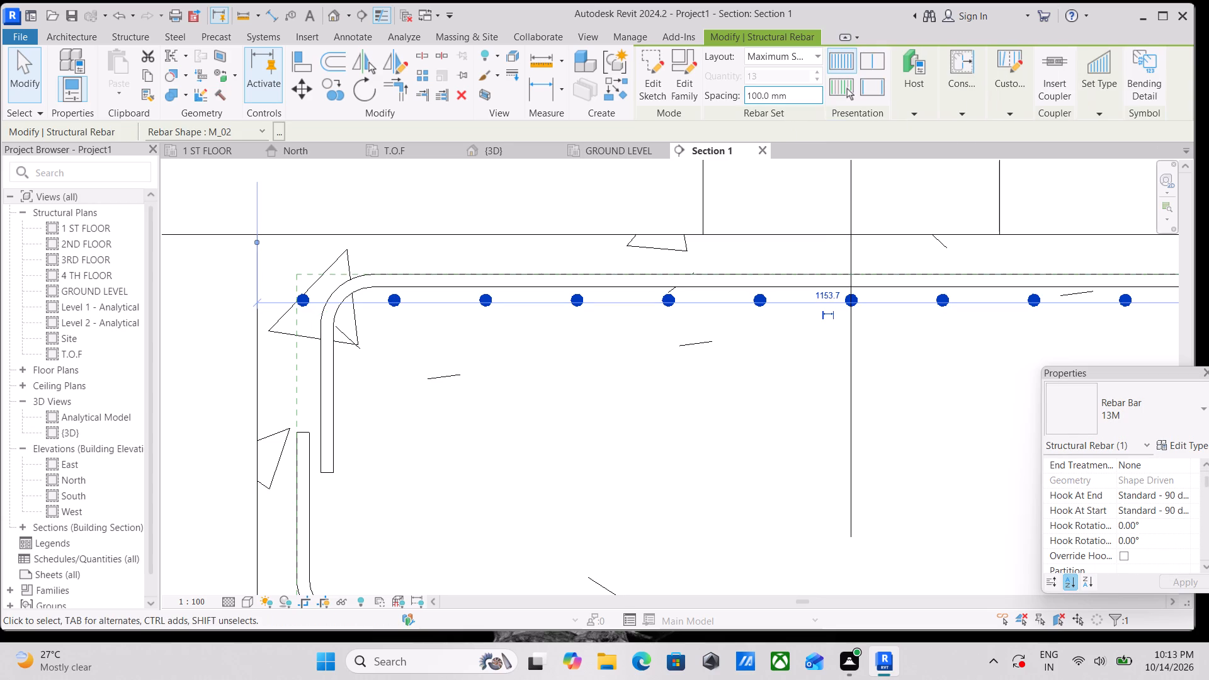
drag(790, 96, 708, 94)
text(120)
text(mm)
key(Return)
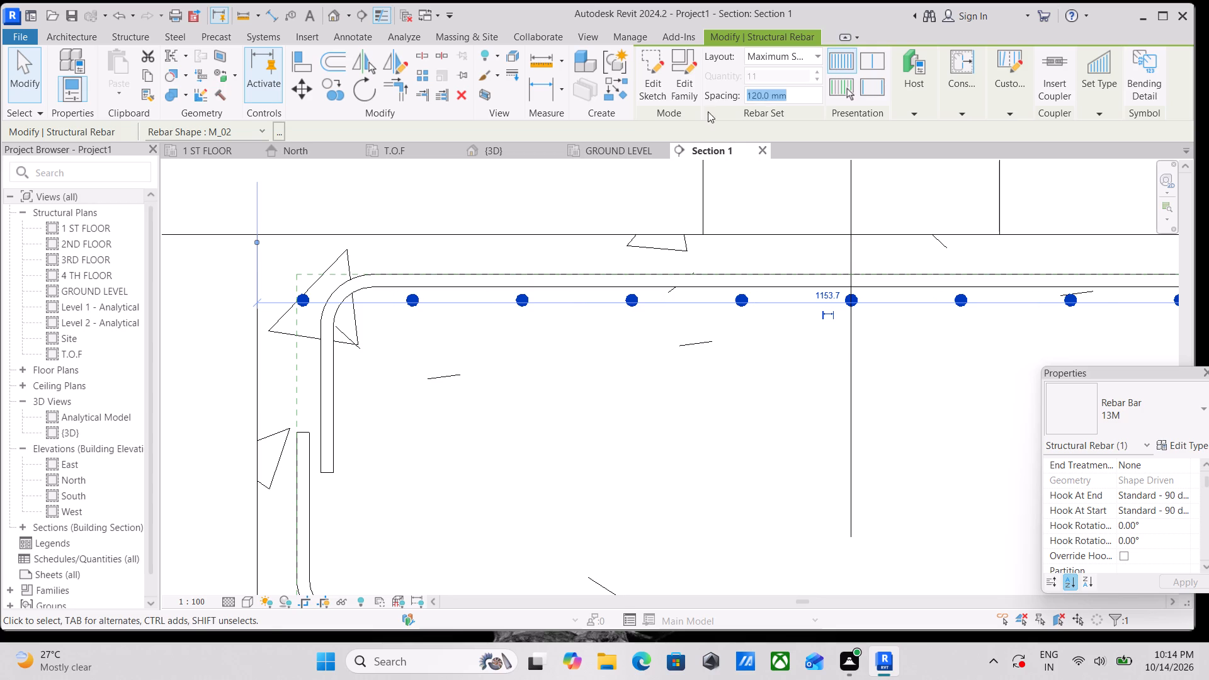
scroll(645, 281, down, 1)
key(Escape)
scroll(606, 320, down, 1)
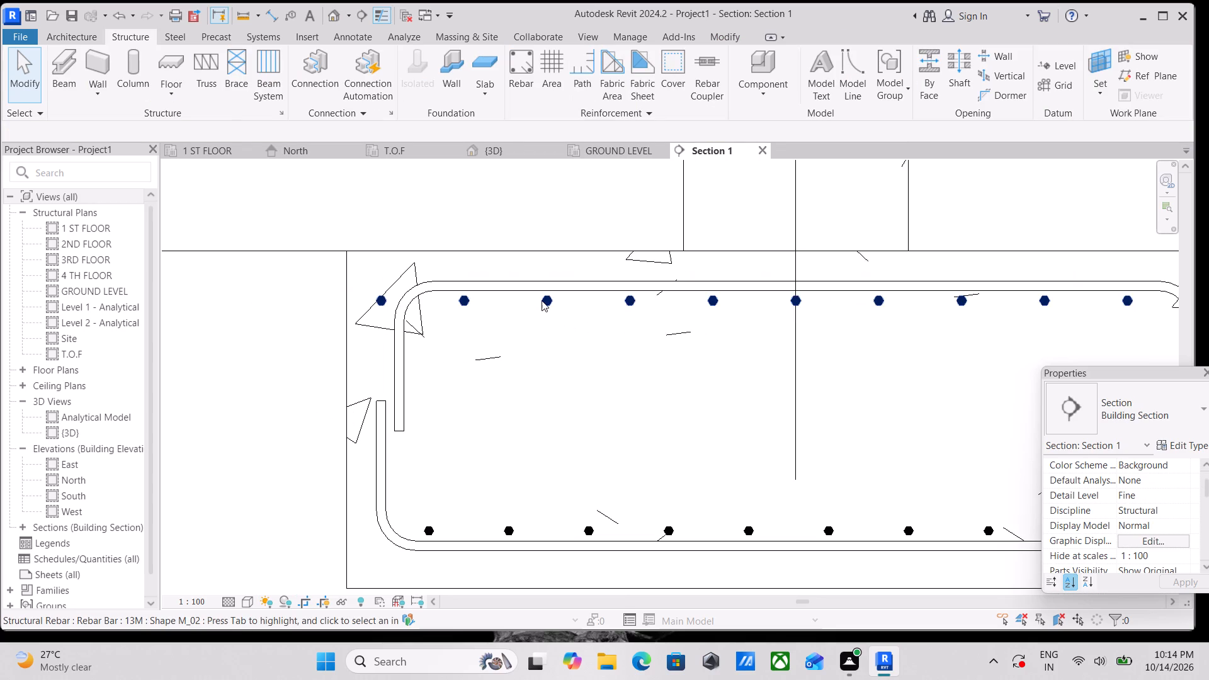
Pull the left end of the top dotted bar set inward, in line with the leftmost dot of the bottom set.
click(542, 300)
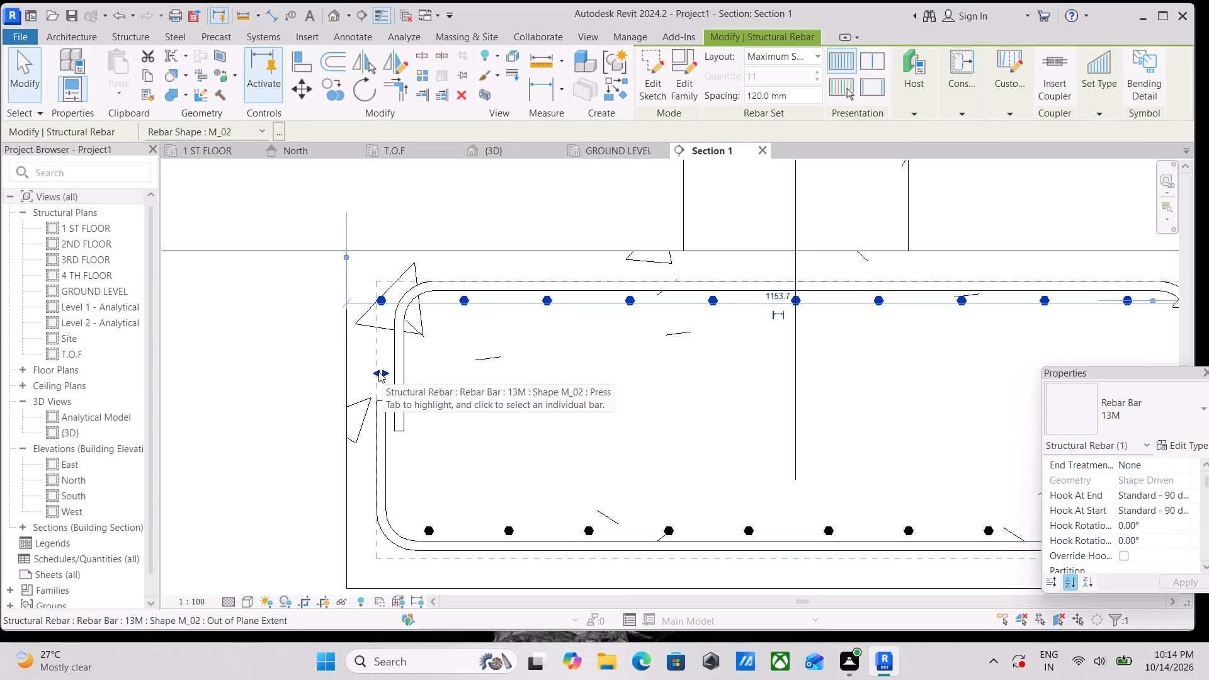
drag(383, 373, 428, 372)
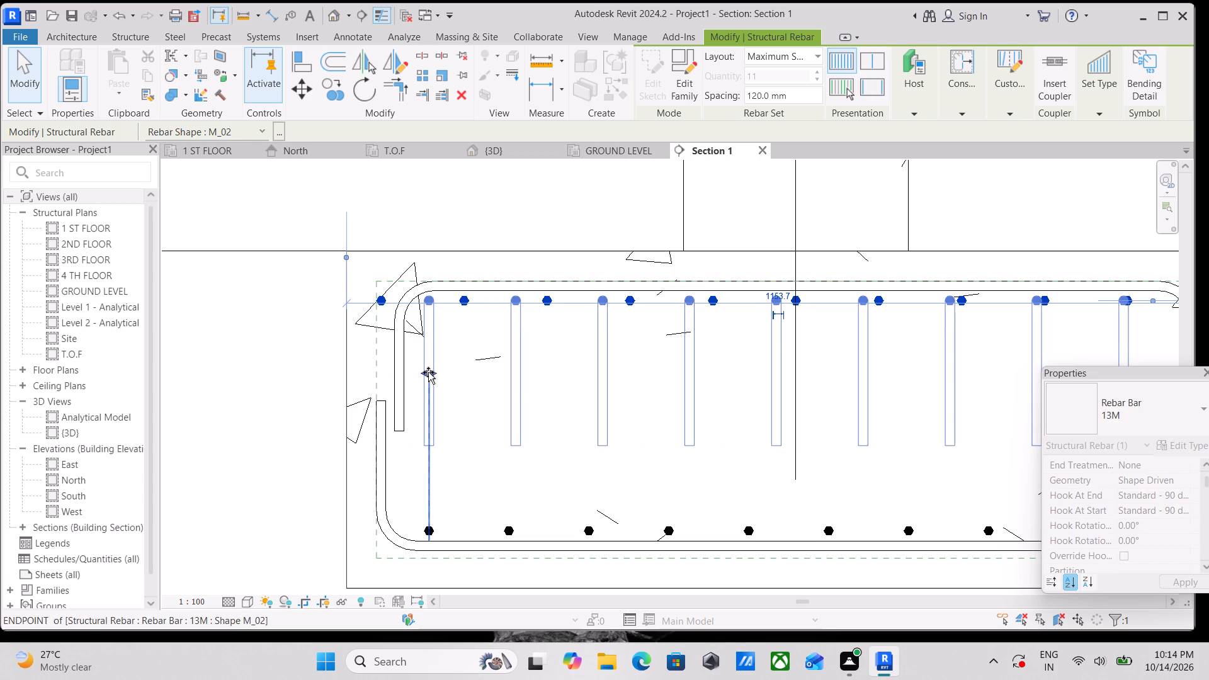
drag(428, 372, 425, 372)
Pull the right end of the top dotted bar set inward to about 129 mm from the footing's right edge, above the bottom set's last dot.
scroll(521, 370, down, 3)
middle_drag(521, 370, 206, 358)
scroll(667, 348, up, 2)
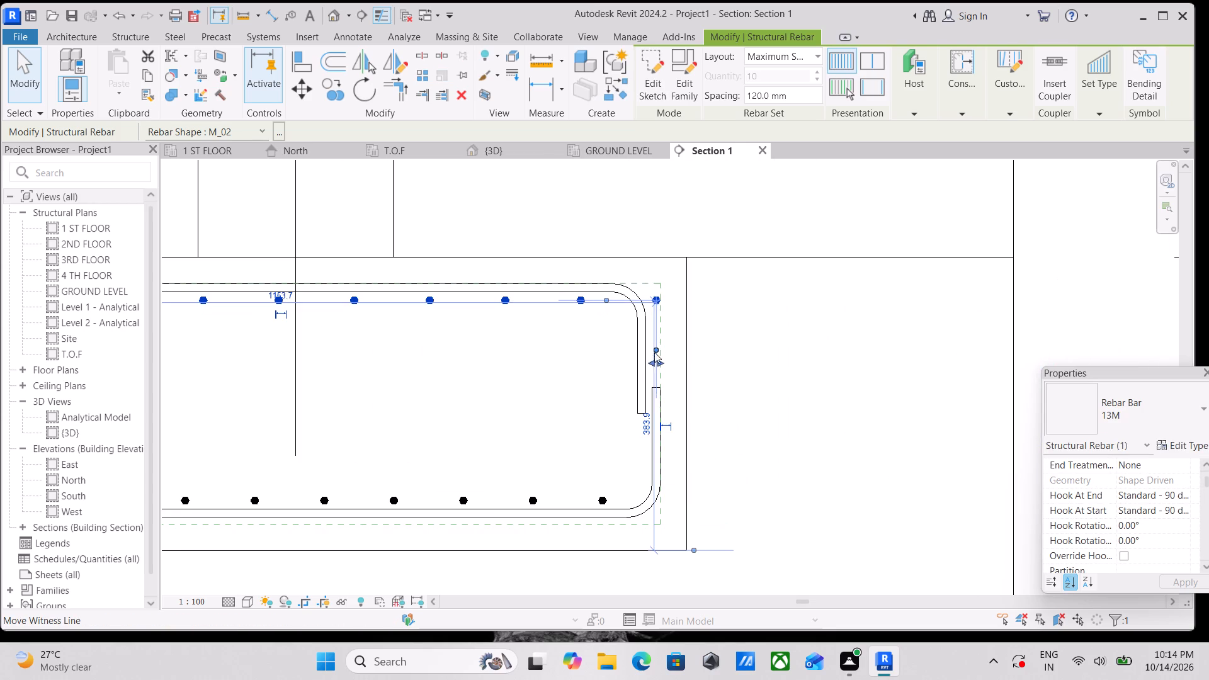
drag(650, 360, 613, 361)
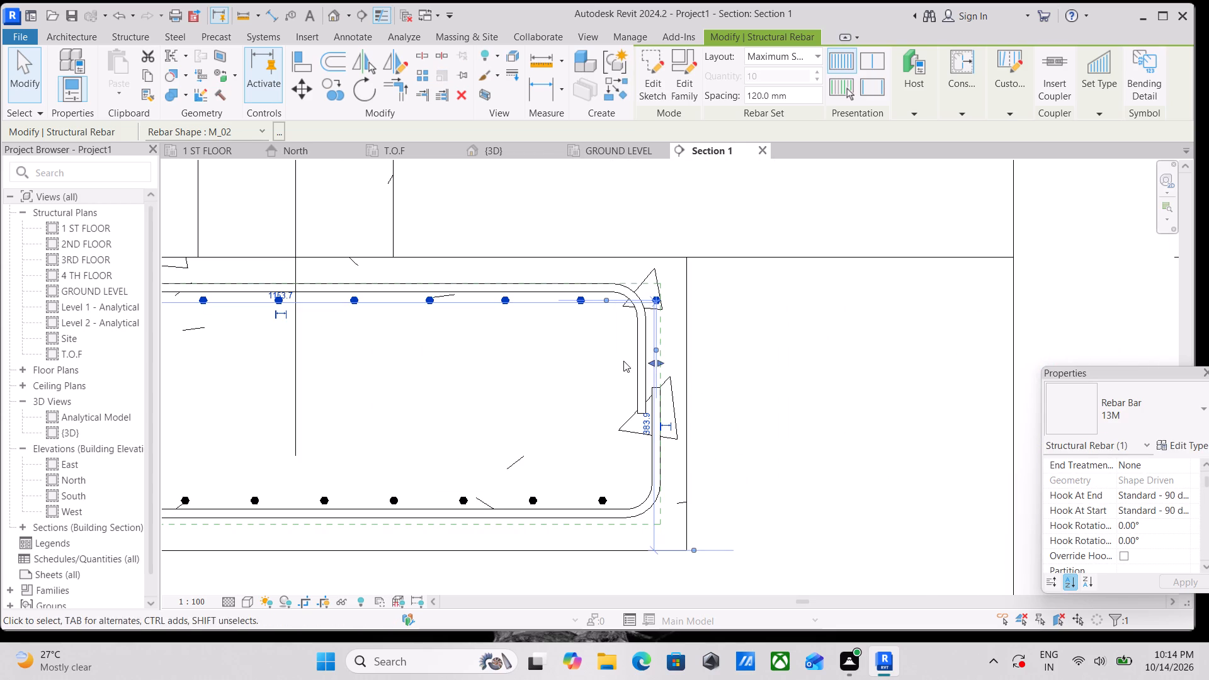
drag(653, 363, 620, 367)
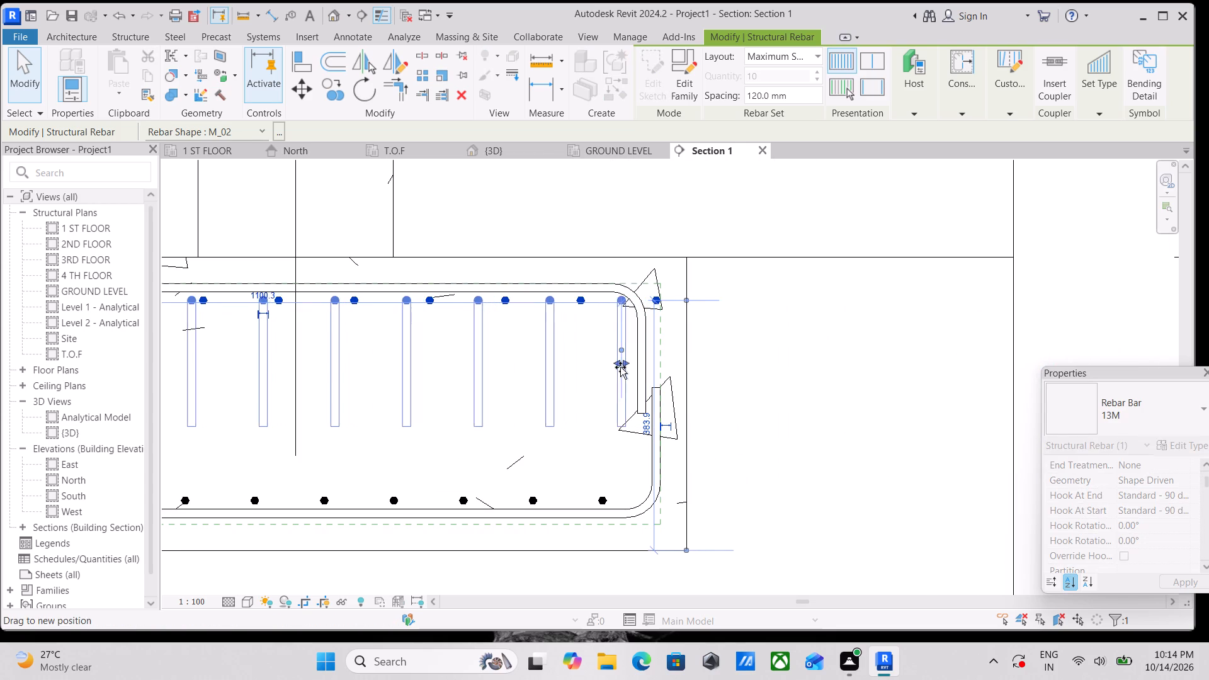
drag(620, 367, 606, 368)
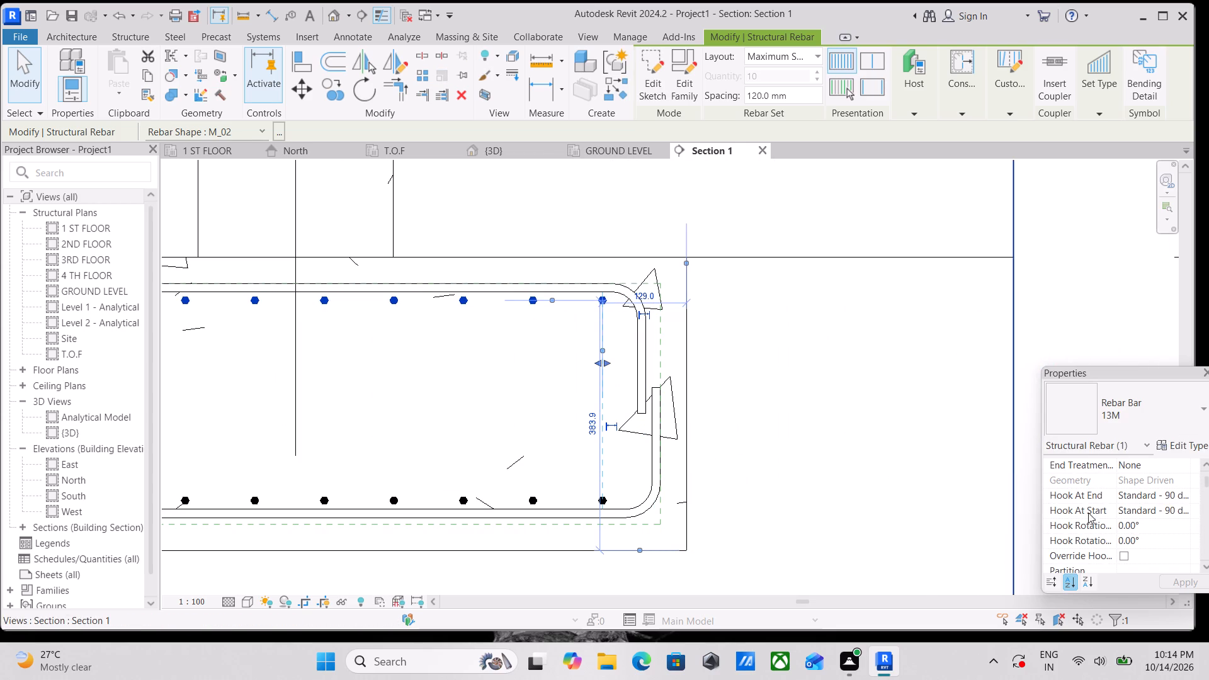
Set the top dotted bar set's view visibility to unobscured in the {3D} view.
scroll(1176, 521, down, 2)
click(528, 298)
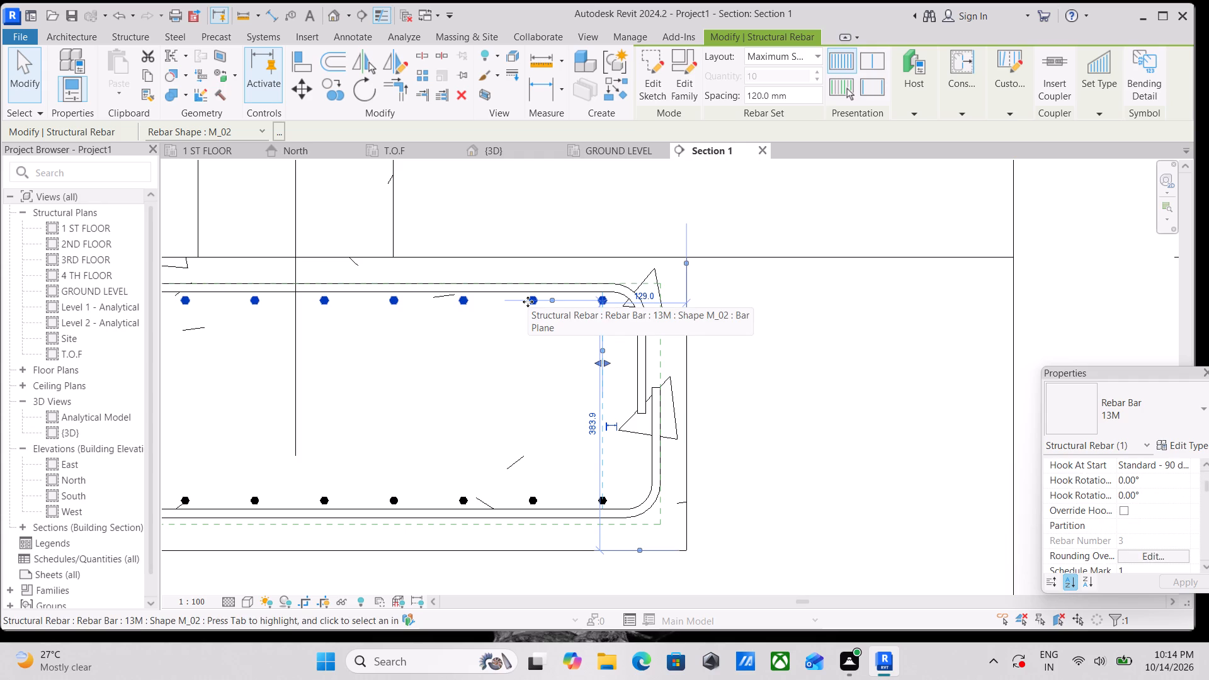
key(Escape)
click(462, 300)
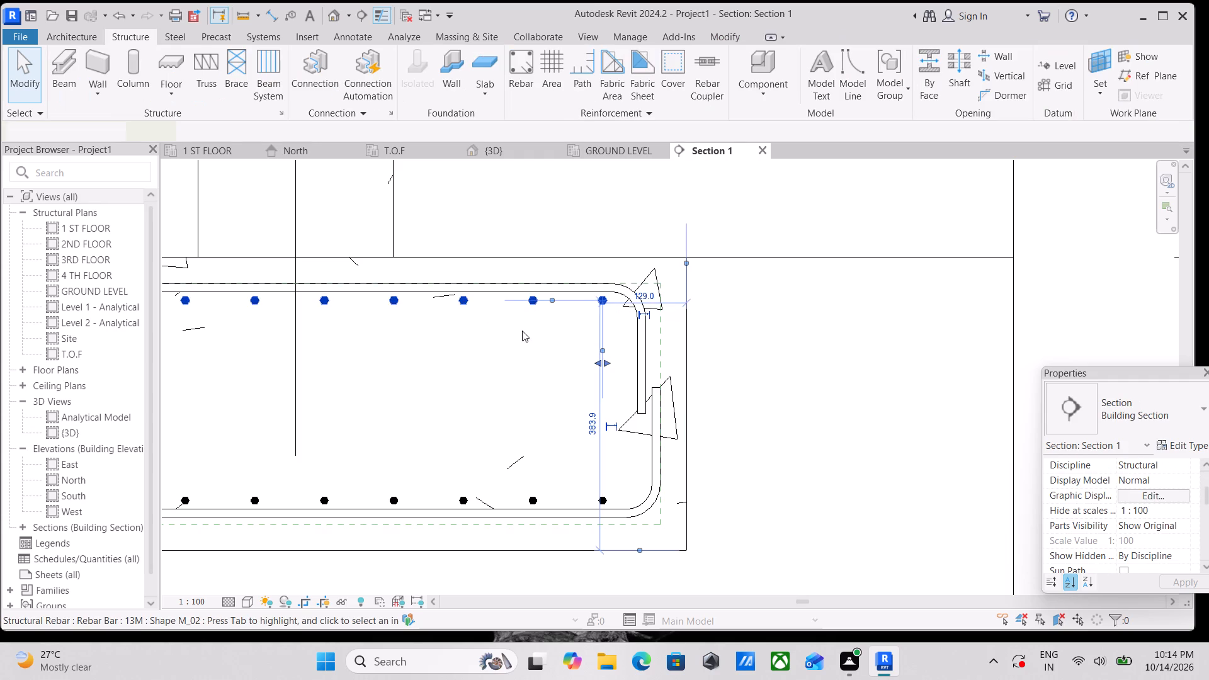
scroll(1157, 529, down, 3)
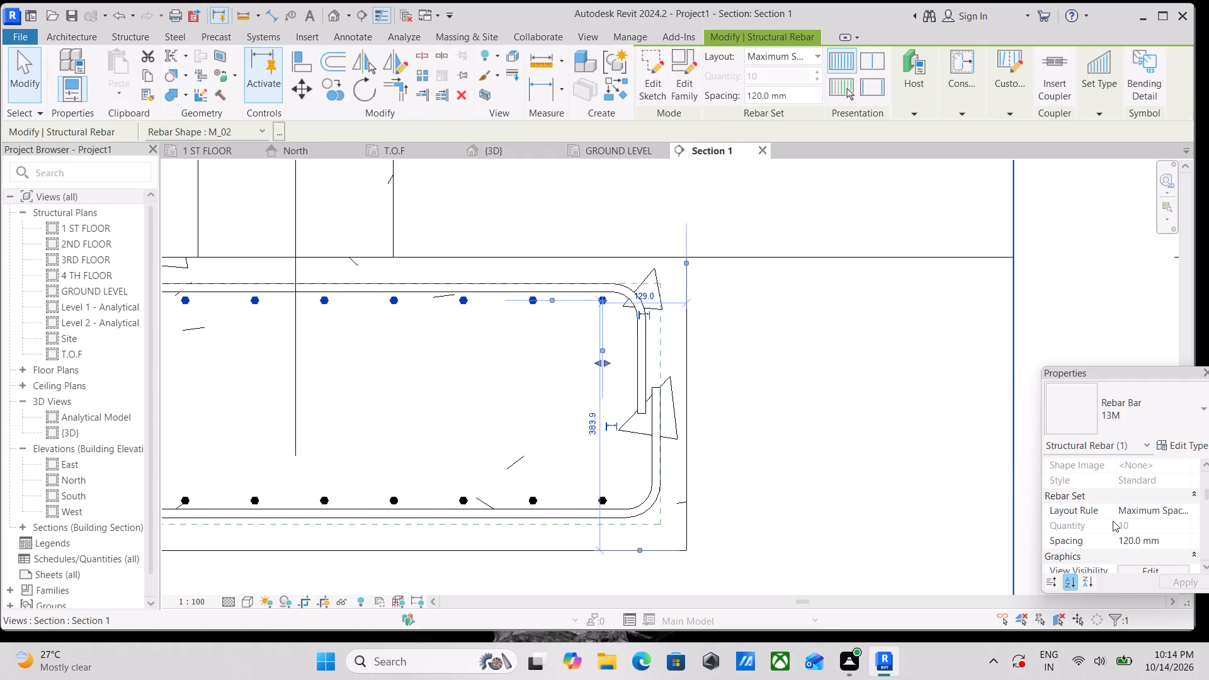
scroll(1113, 521, down, 1)
click(1138, 529)
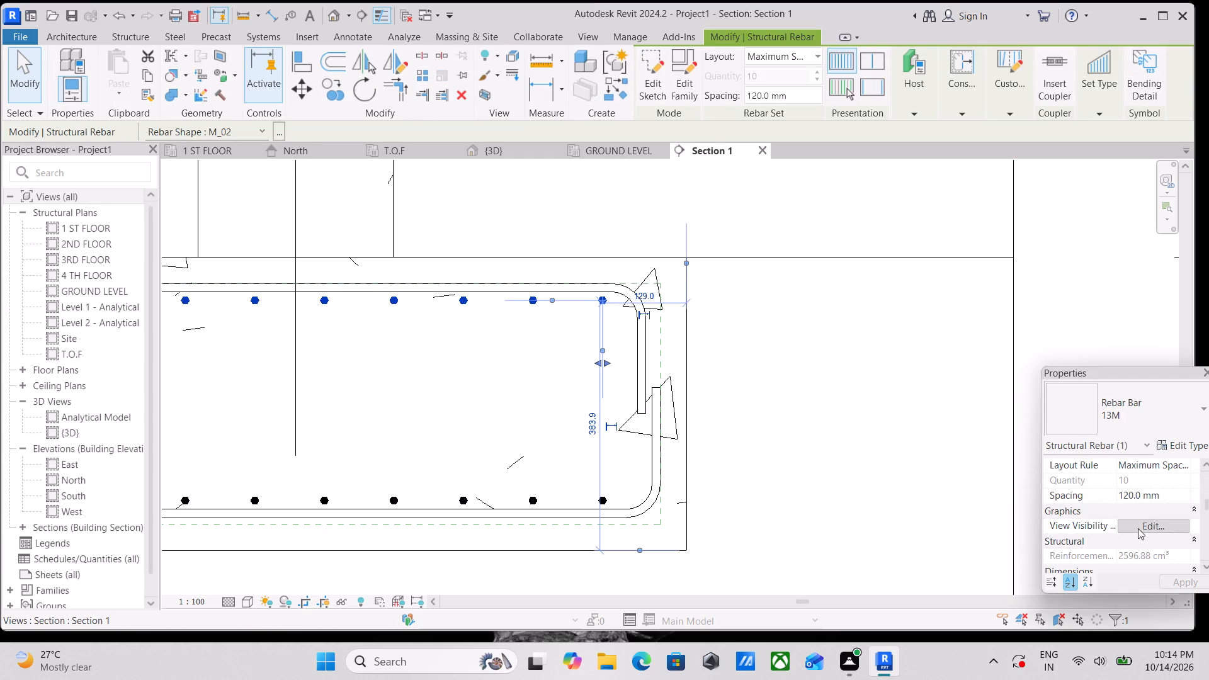
click(1107, 438)
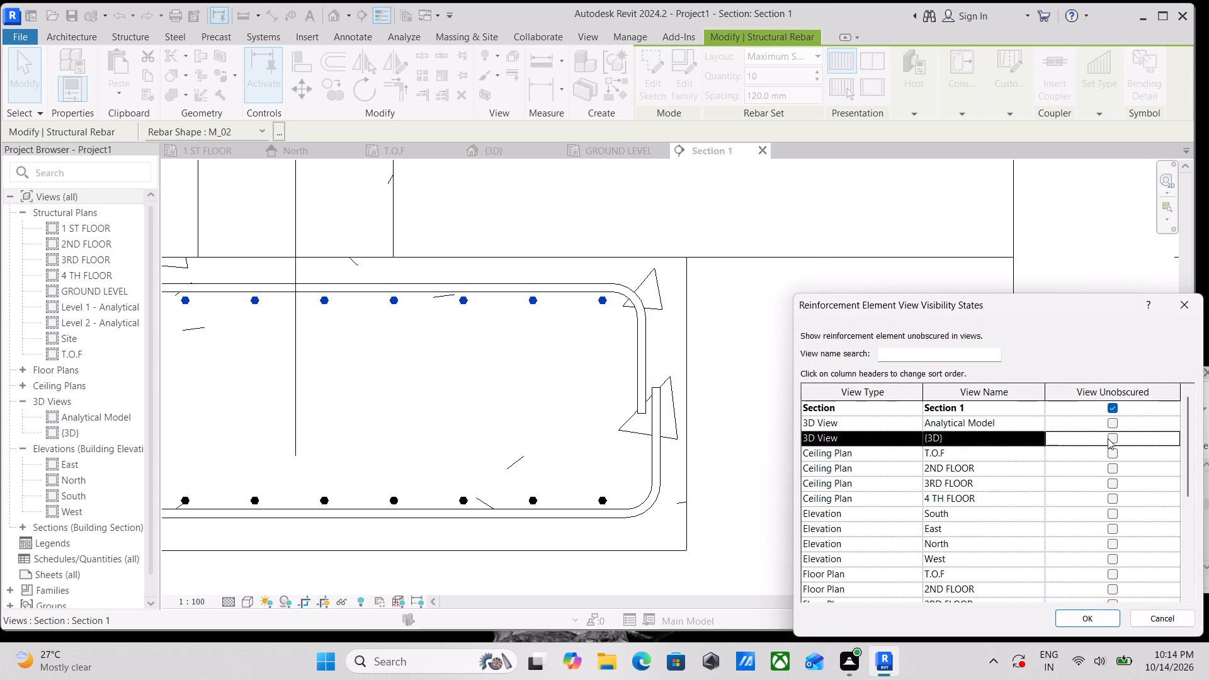
click(1112, 438)
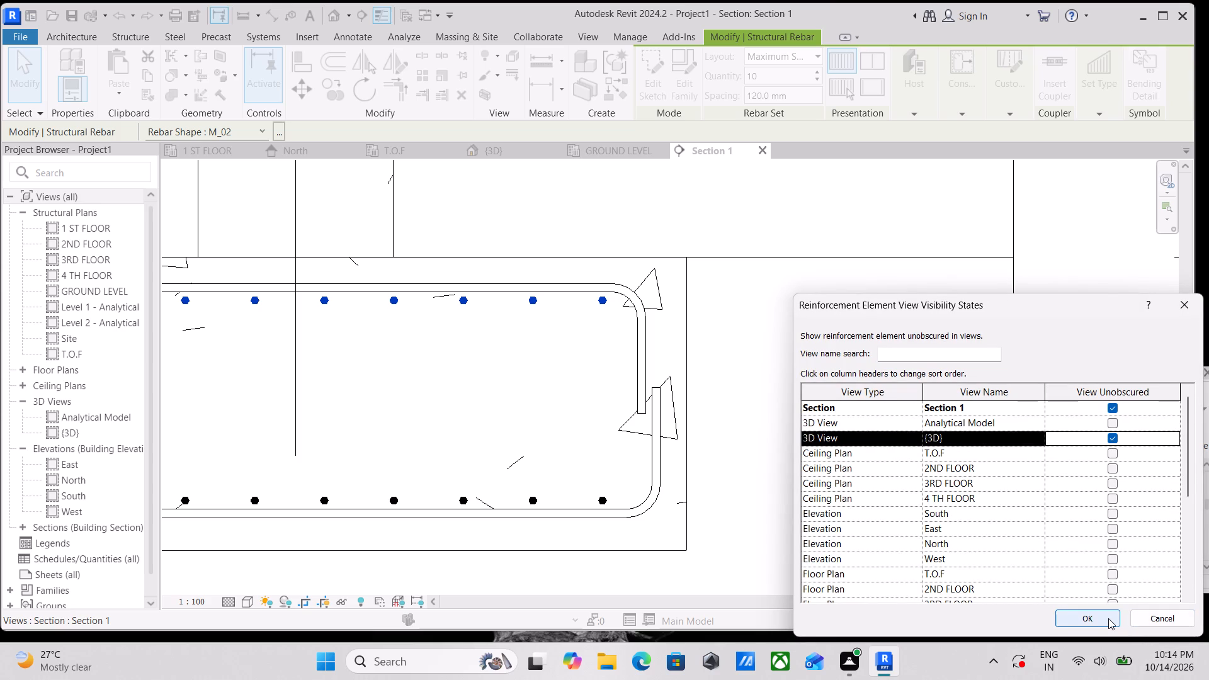
click(1108, 618)
scroll(701, 503, down, 2)
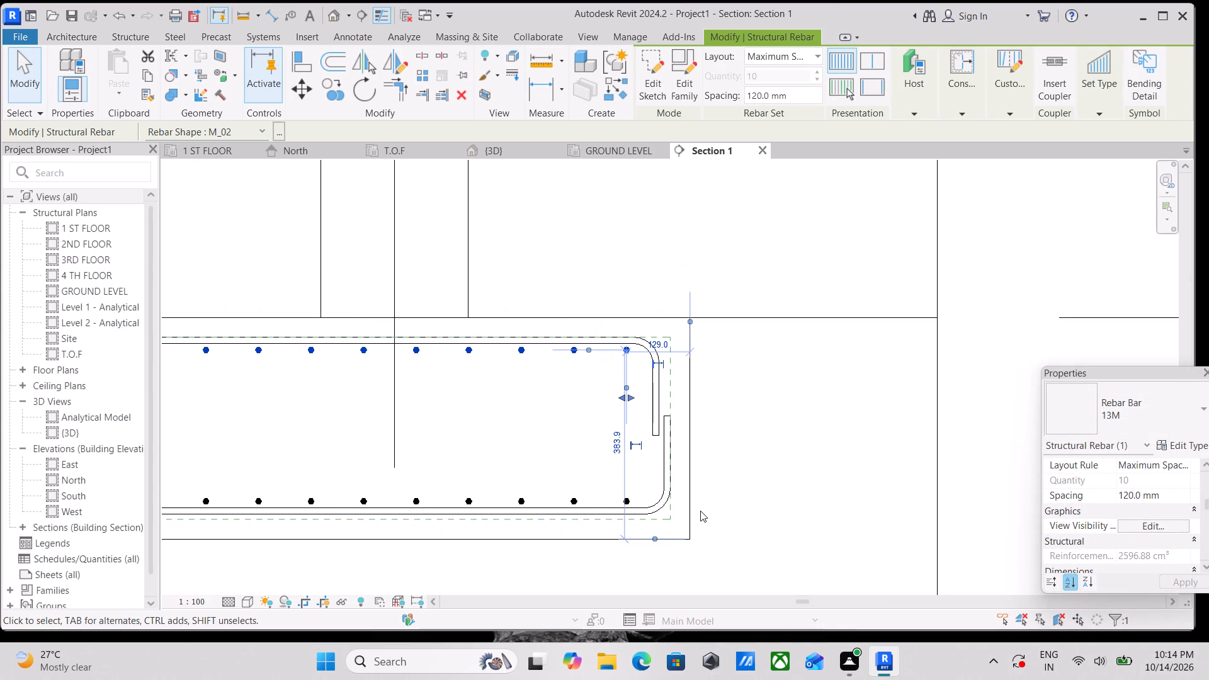
key(Escape)
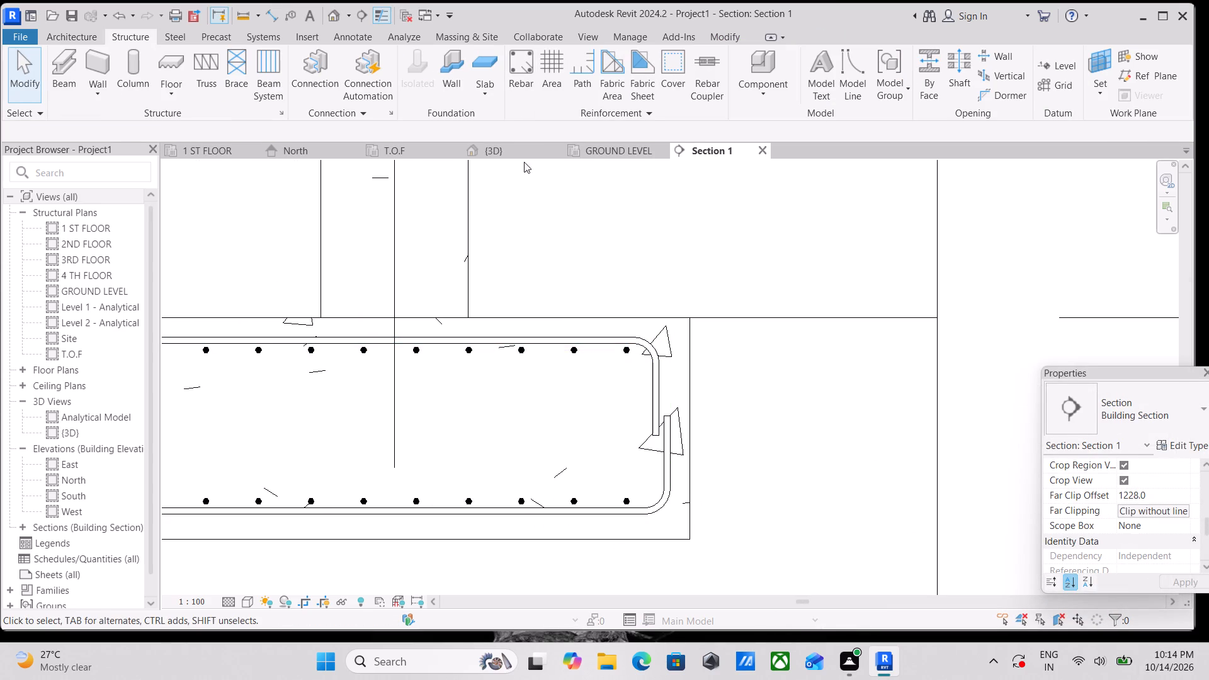
Examine the footing's complete reinforcement cage from several sides in the {3D} view.
click(515, 152)
scroll(631, 389, down, 3)
shift+middle_drag(587, 400, 596, 411)
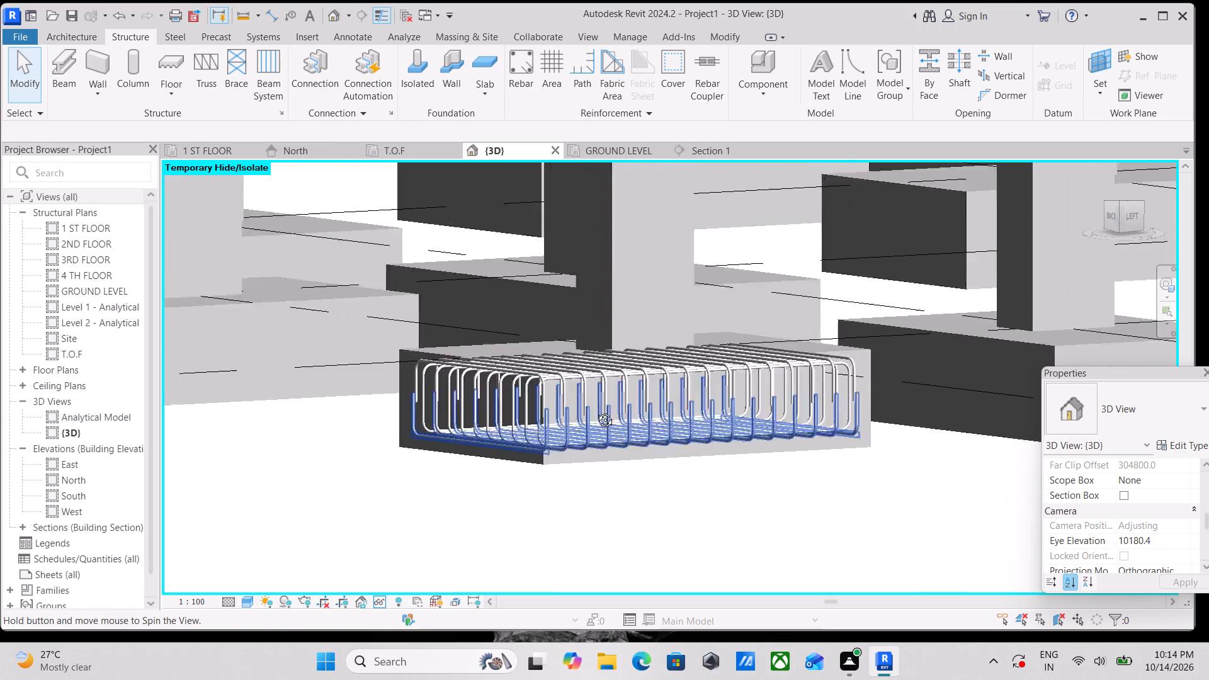
shift+middle_drag(596, 411, 431, 523)
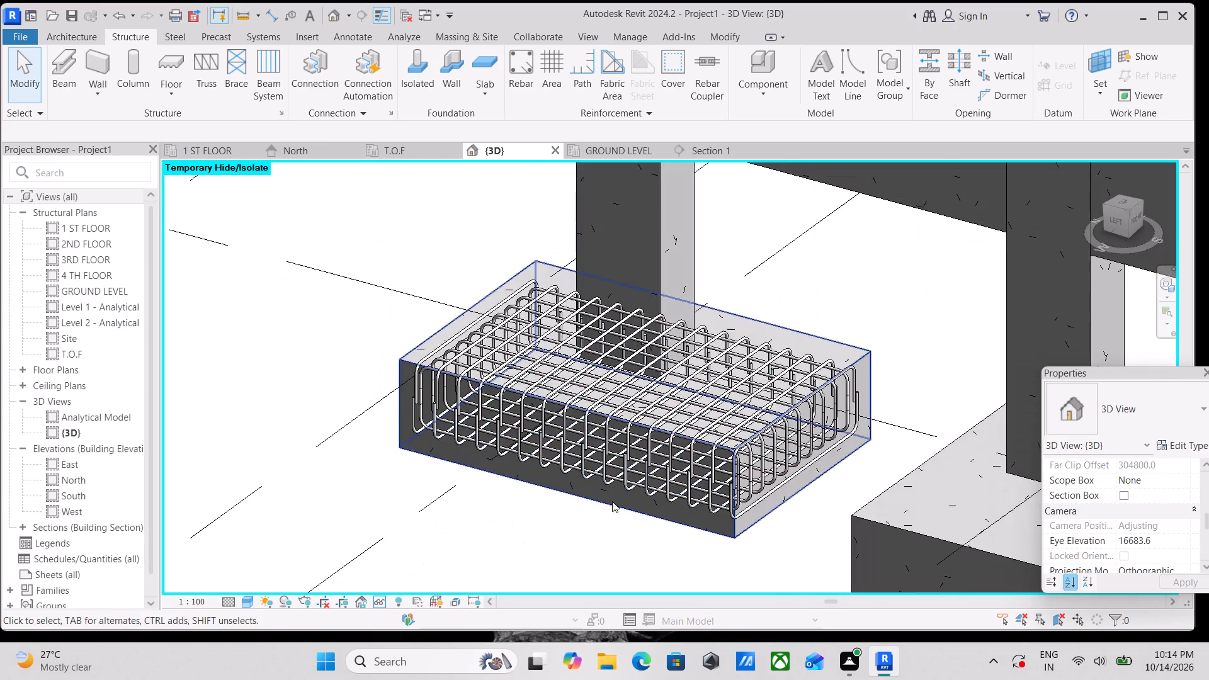
shift+middle_drag(613, 501, 825, 502)
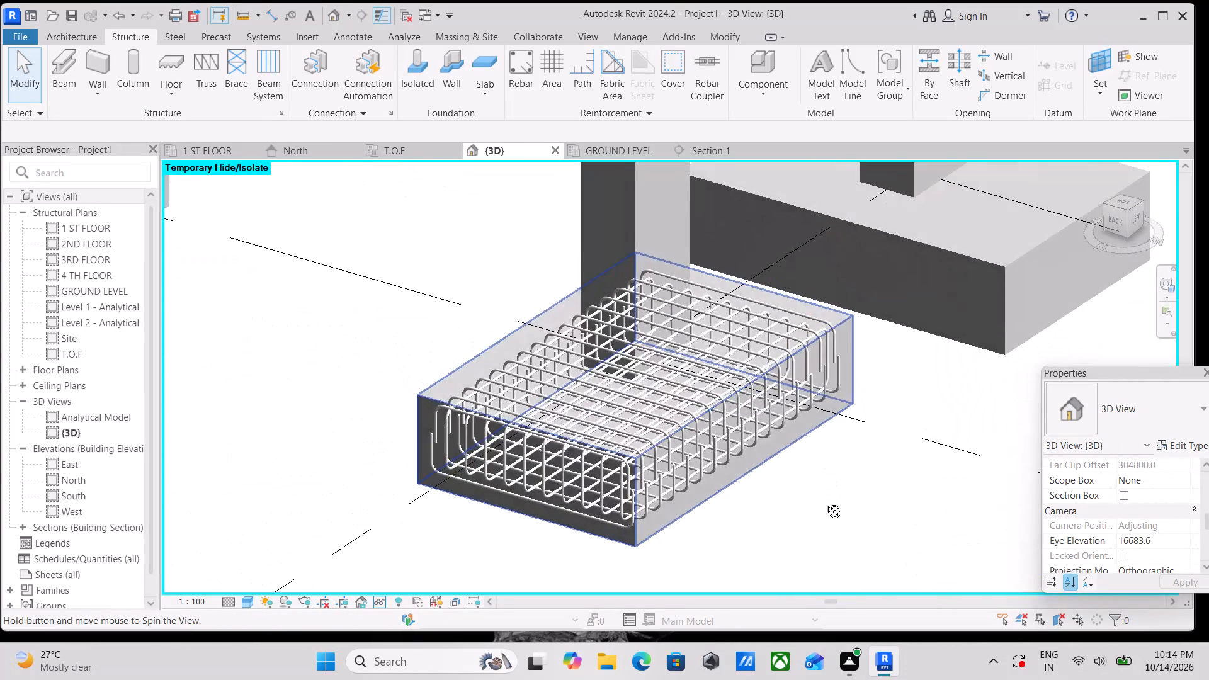
shift+middle_drag(825, 502, 824, 502)
shift+middle_drag(555, 445, 594, 544)
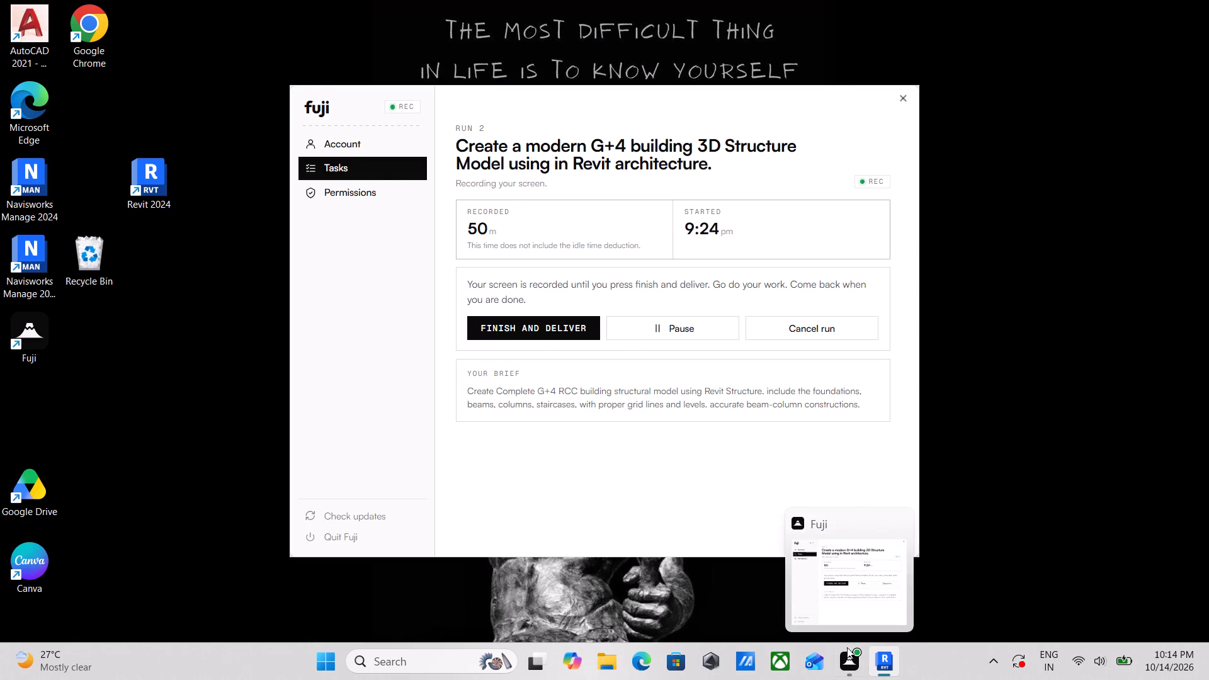
scroll(845, 415, up, 2)
scroll(839, 432, down, 2)
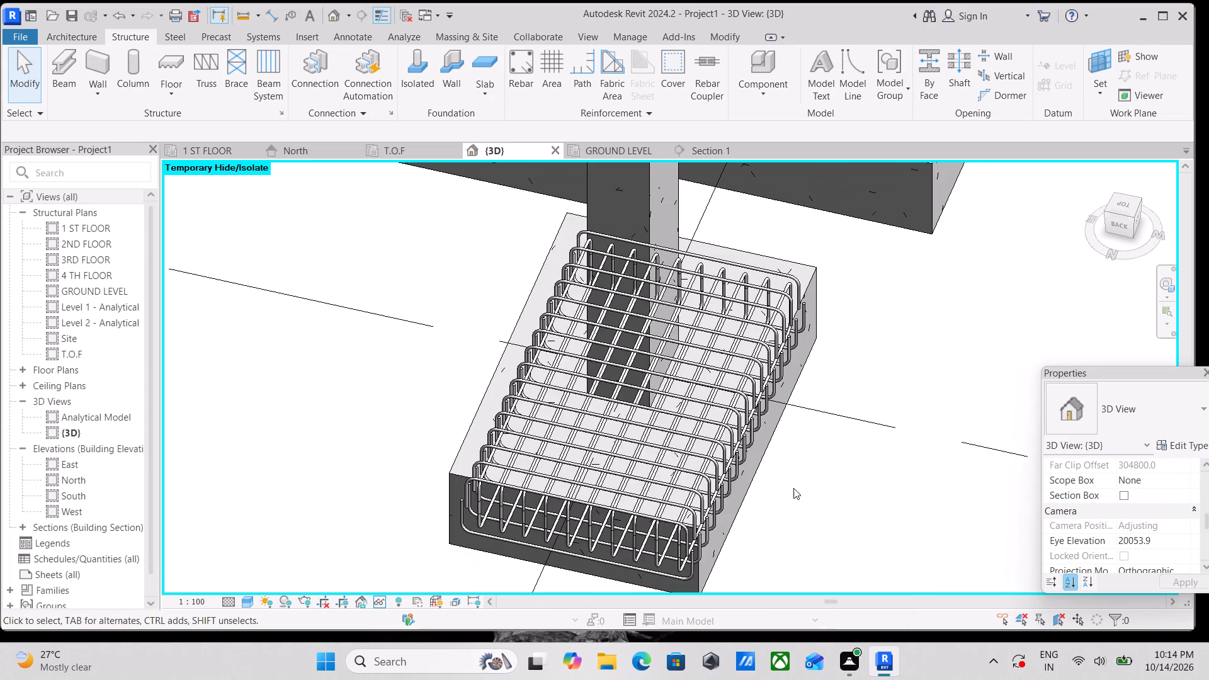
shift+middle_drag(793, 488, 807, 383)
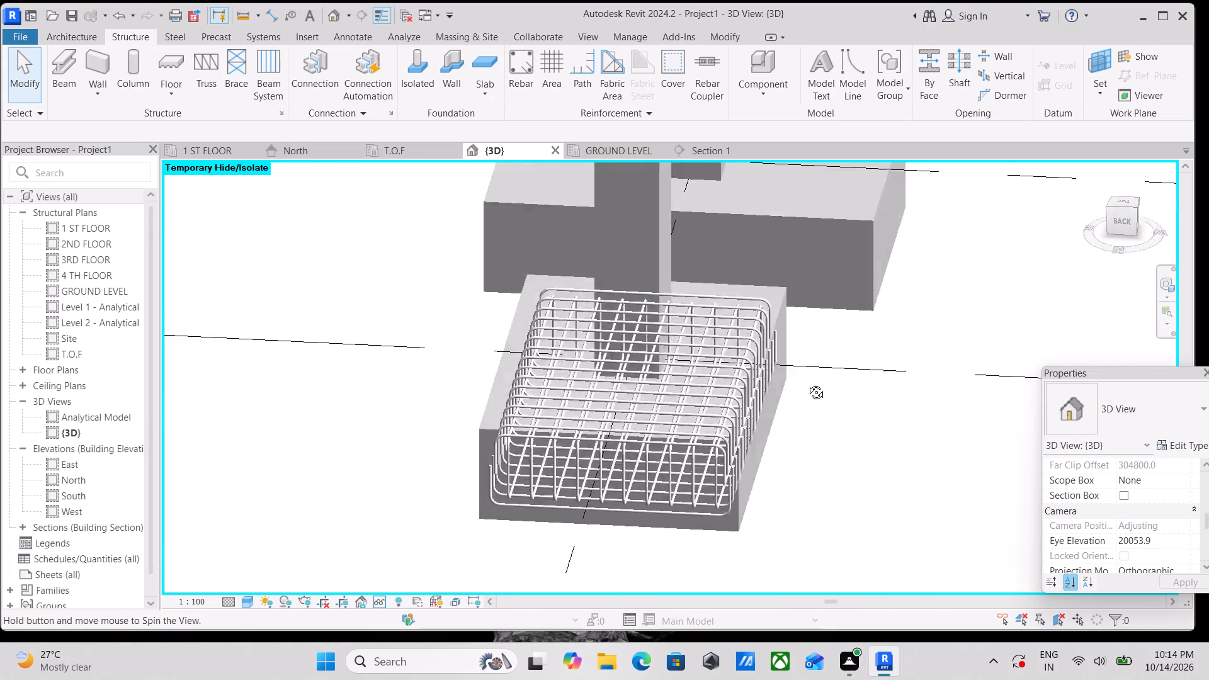
shift+middle_drag(807, 383, 509, 421)
scroll(605, 520, up, 3)
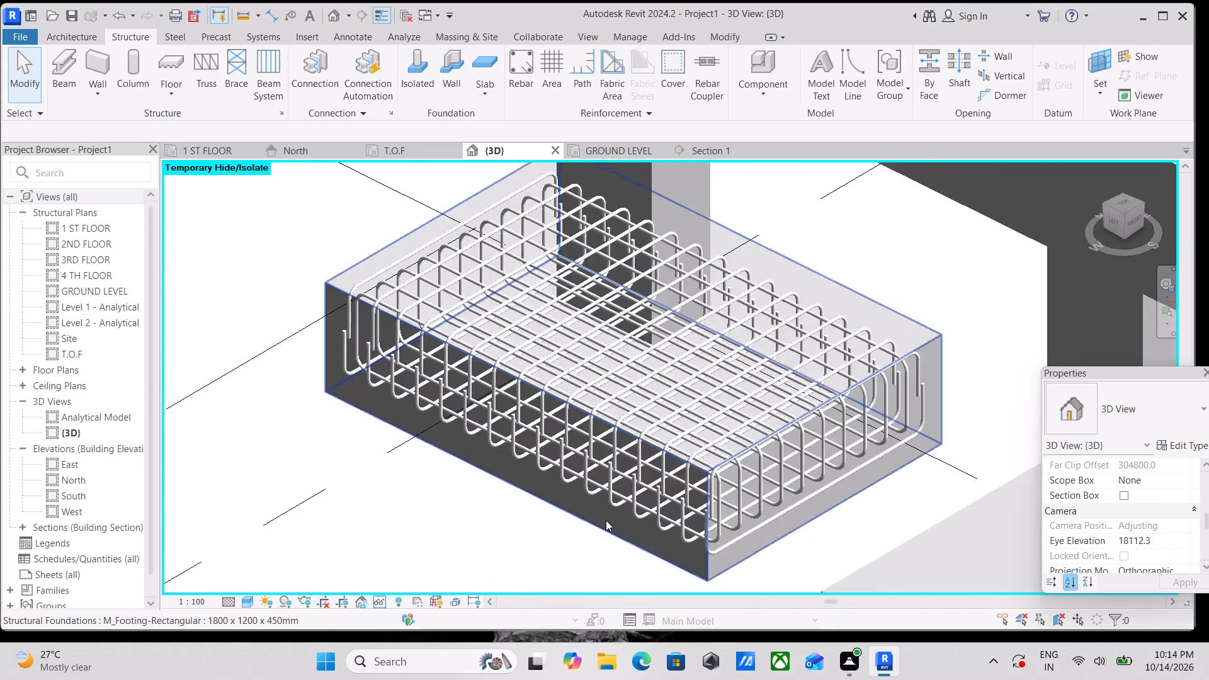
scroll(690, 519, up, 3)
scroll(687, 442, down, 7)
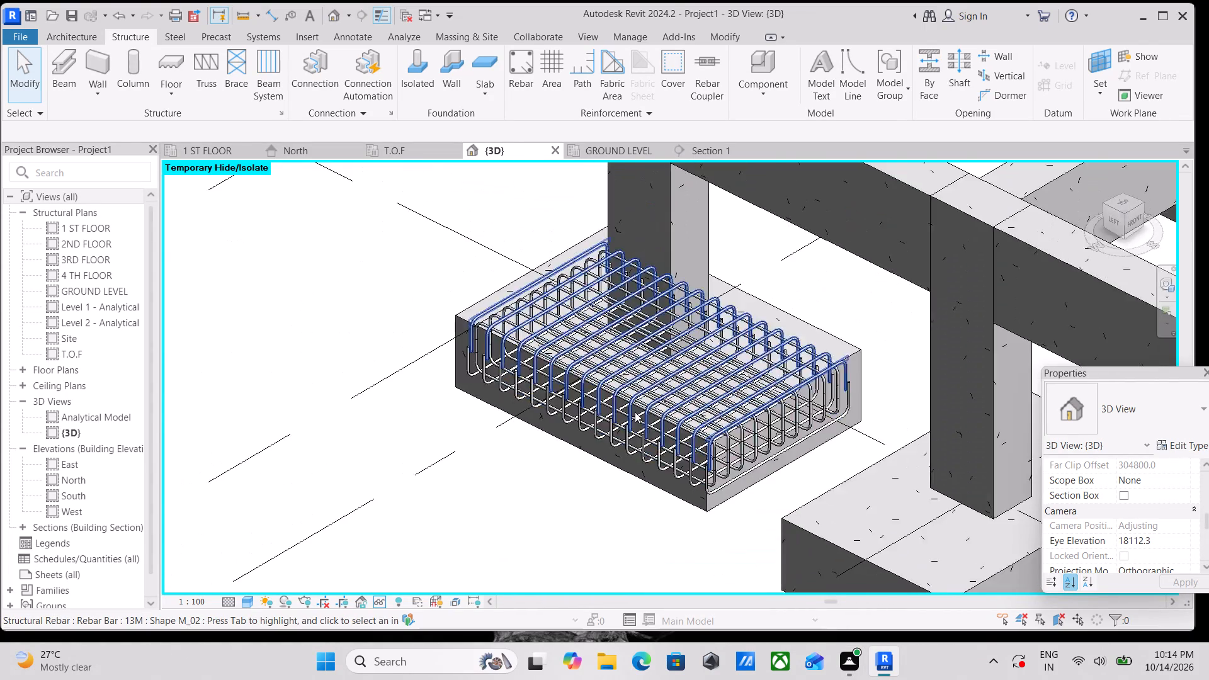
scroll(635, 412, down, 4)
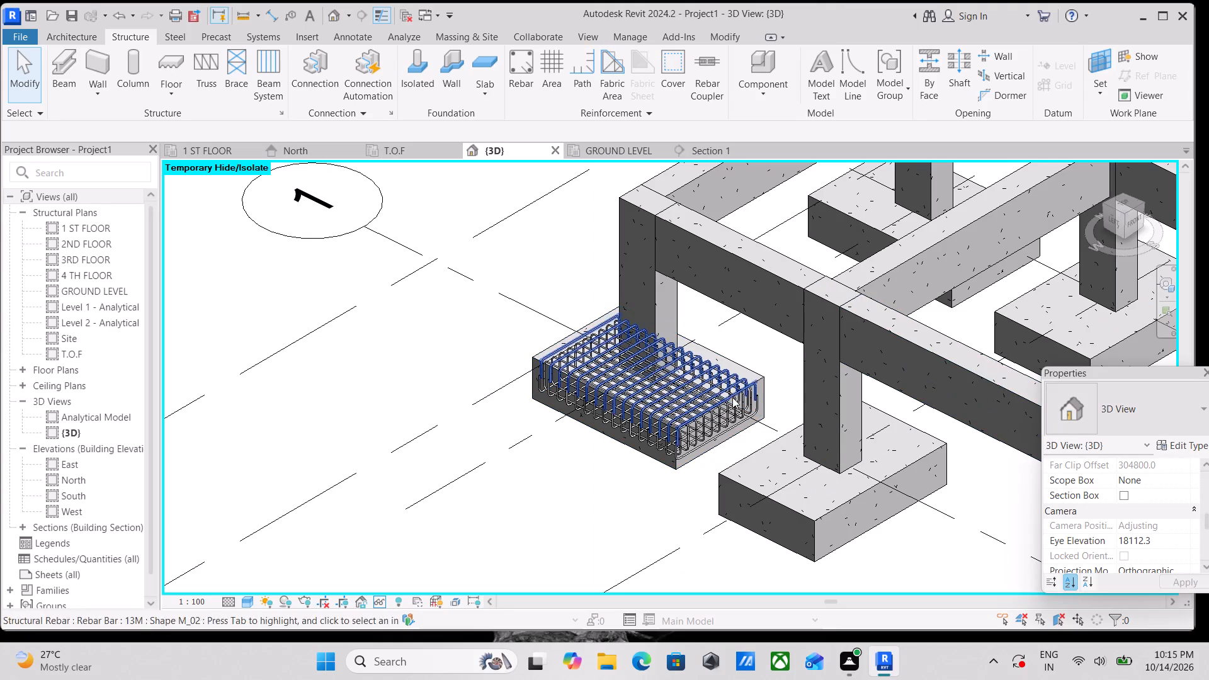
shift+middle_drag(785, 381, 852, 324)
Examine in Section 1 how the column above the reinforced footing meets the 300 x 600 mm ground-level beams.
click(695, 144)
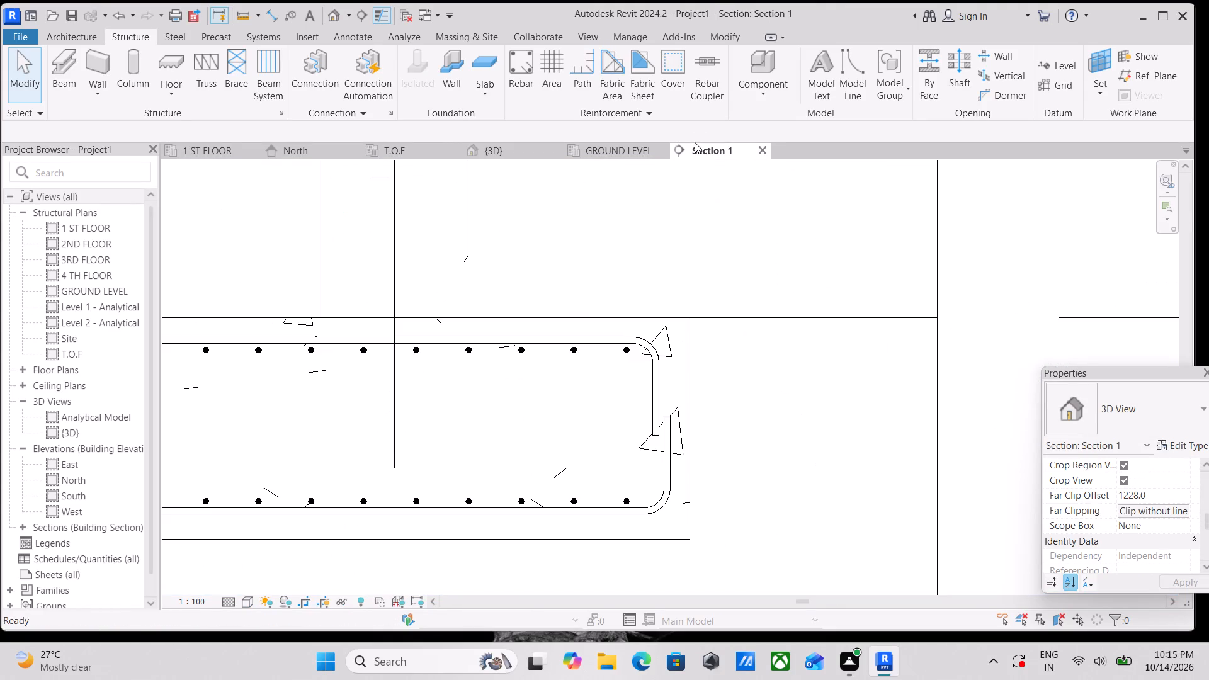
scroll(679, 315, down, 5)
middle_drag(785, 443, 808, 475)
scroll(781, 424, up, 1)
middle_drag(746, 339, 826, 505)
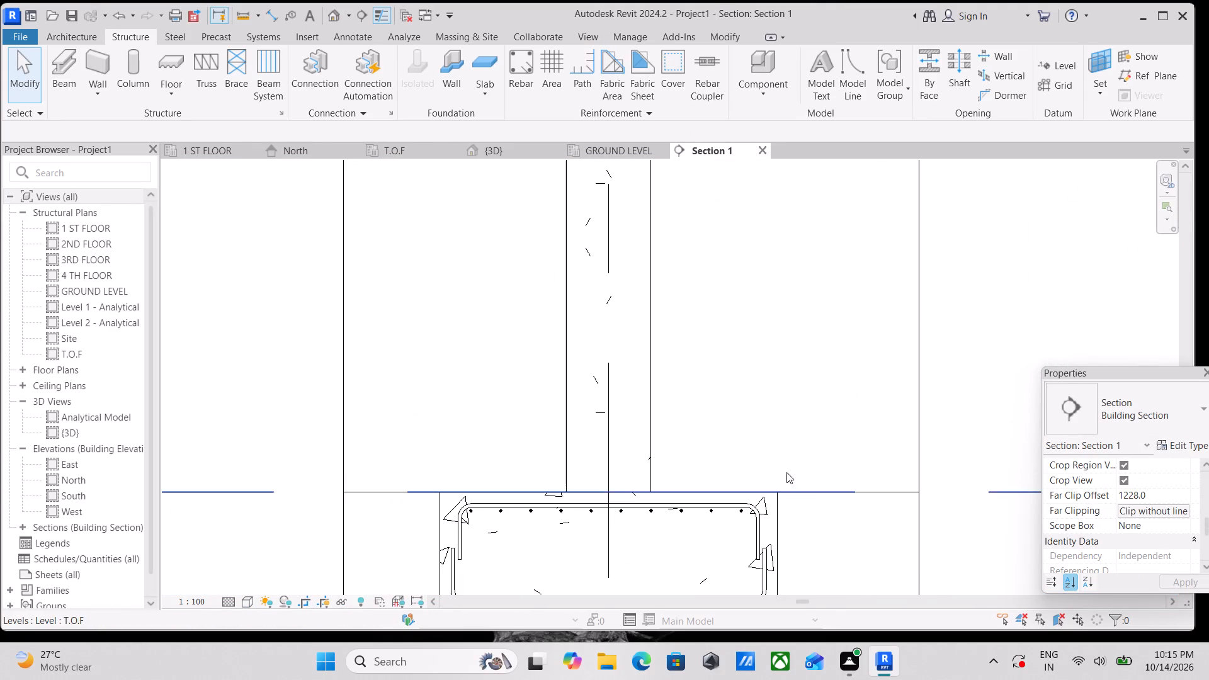
scroll(695, 385, down, 2)
middle_drag(695, 385, 763, 513)
scroll(753, 380, down, 1)
middle_drag(753, 380, 759, 345)
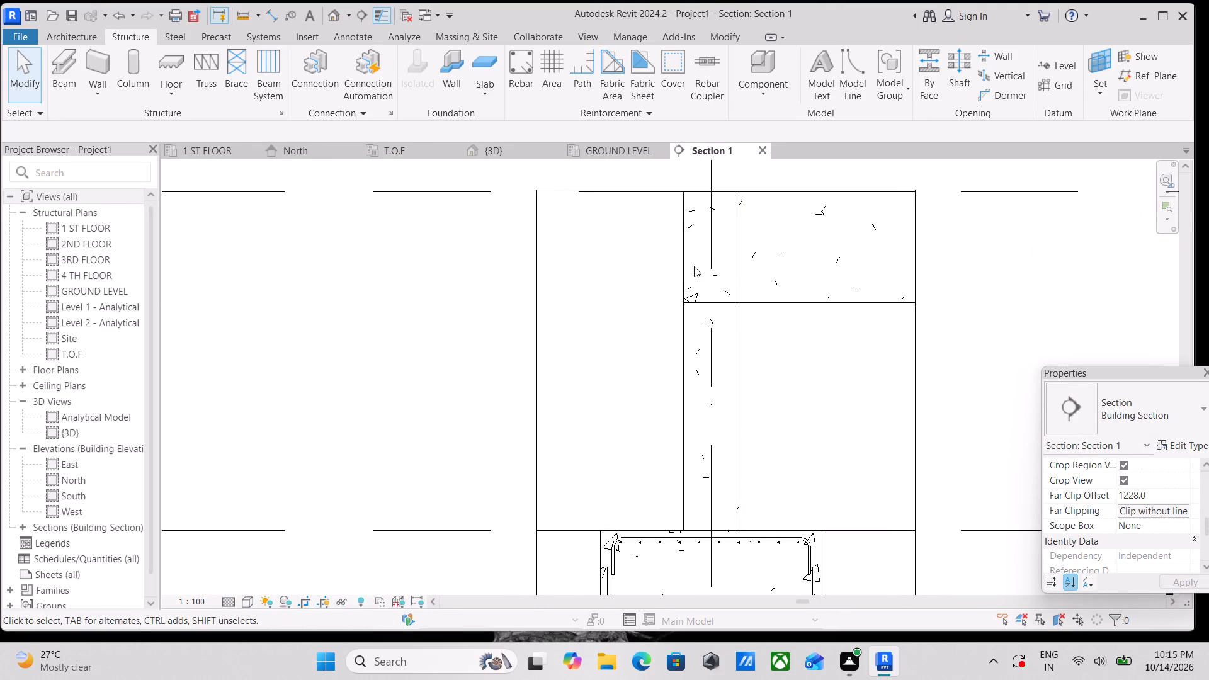
scroll(695, 266, down, 1)
middle_drag(698, 275, 702, 319)
scroll(697, 264, up, 2)
click(695, 244)
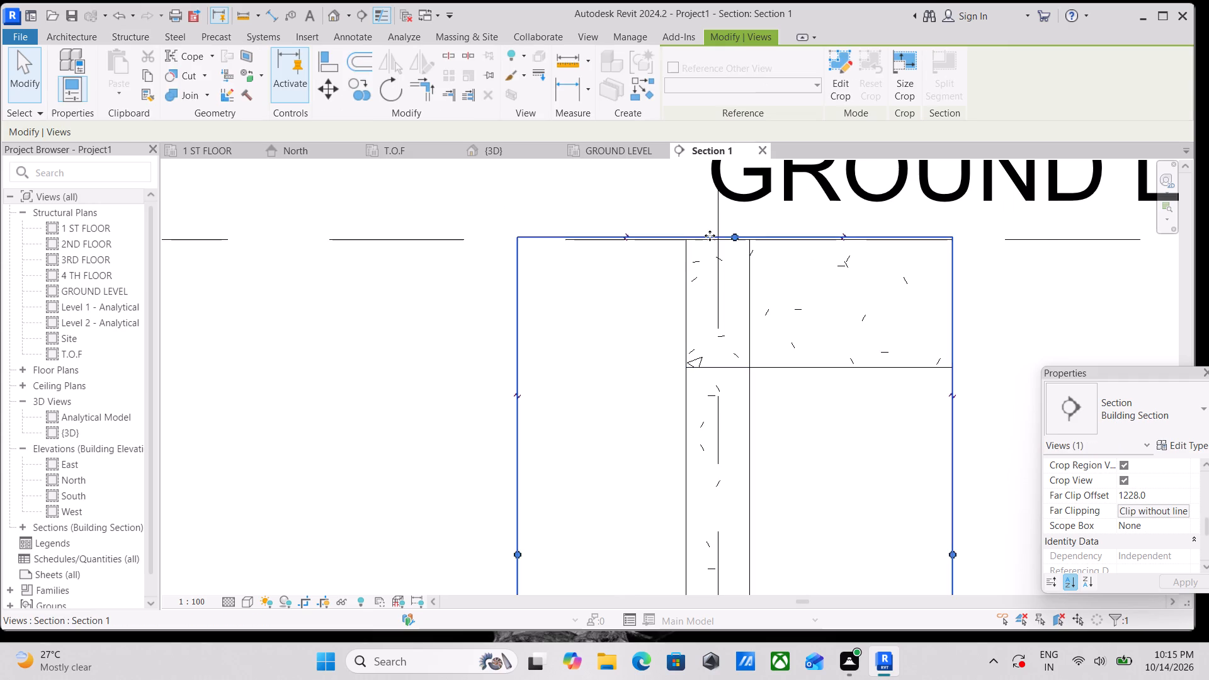
scroll(710, 235, up, 2)
click(769, 276)
key(Escape)
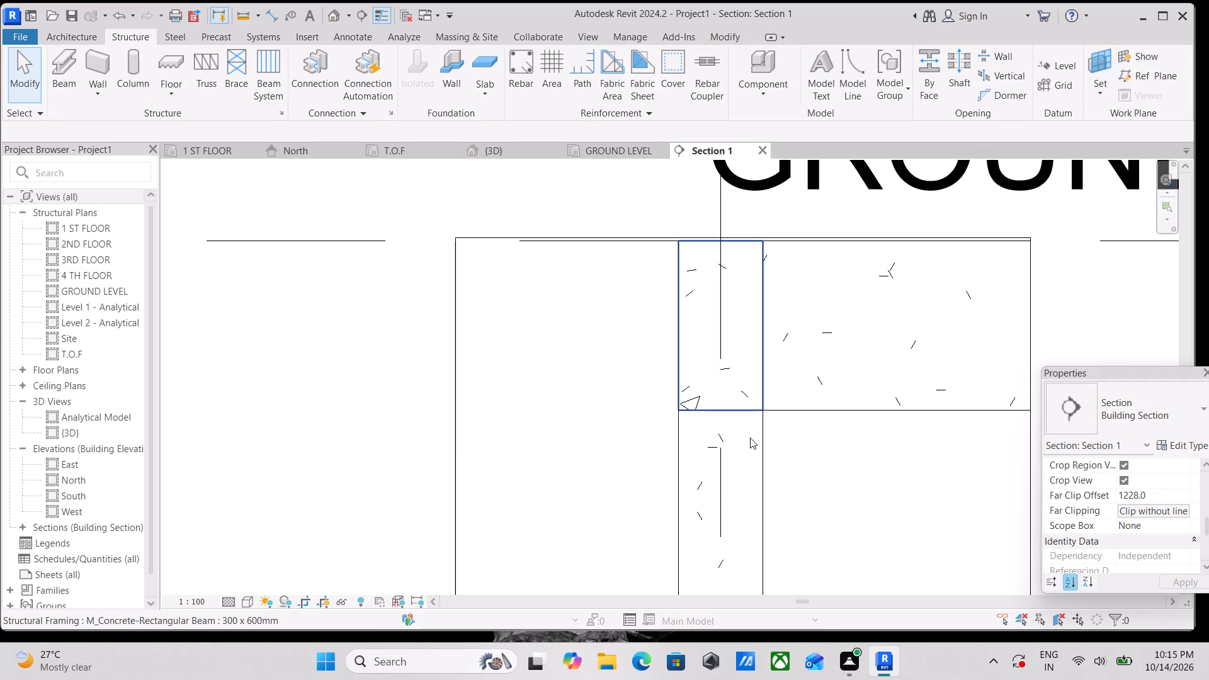
click(768, 448)
scroll(766, 436, down, 3)
middle_drag(766, 432, 748, 404)
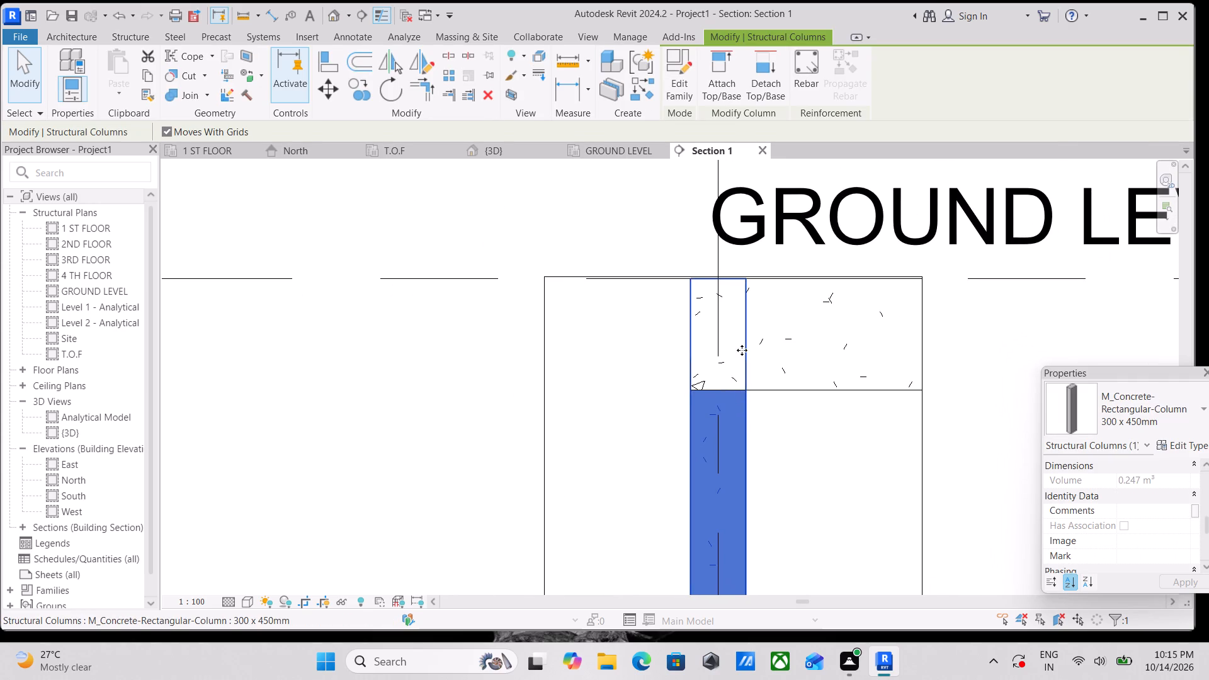
key(Escape)
click(785, 387)
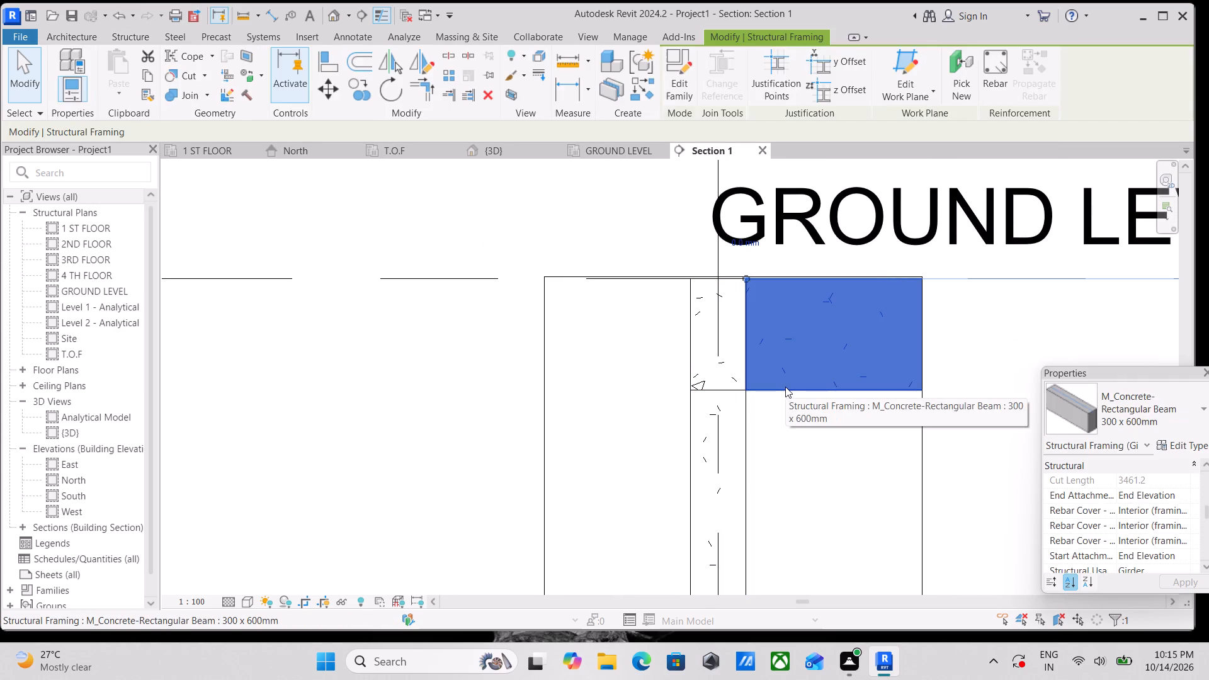
key(Escape)
scroll(788, 423, down, 3)
middle_drag(788, 423, 763, 400)
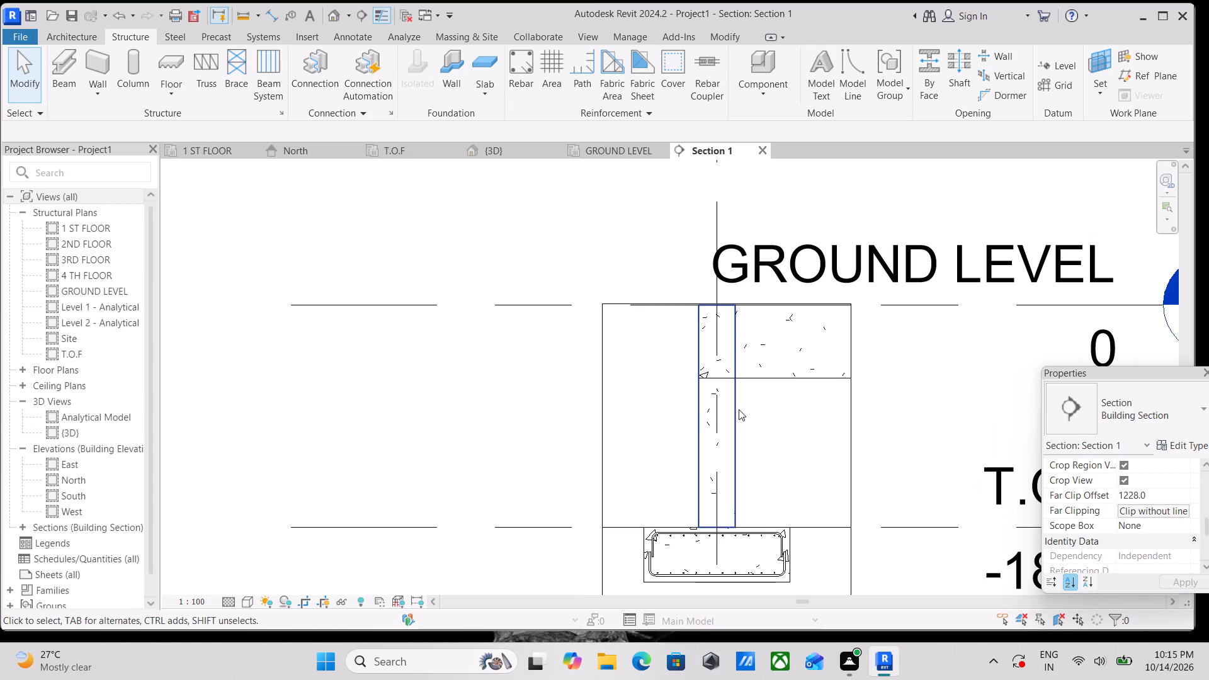
click(739, 409)
key(Escape)
scroll(748, 390, down, 2)
middle_drag(748, 390, 722, 394)
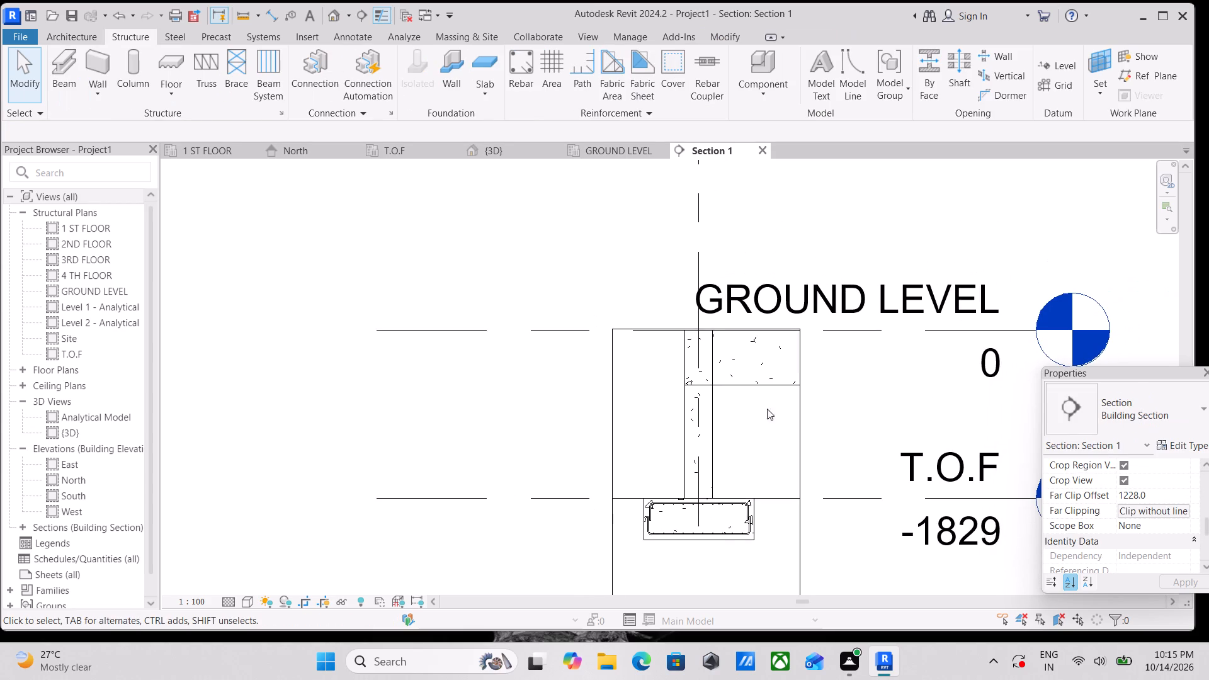
scroll(791, 416, down, 3)
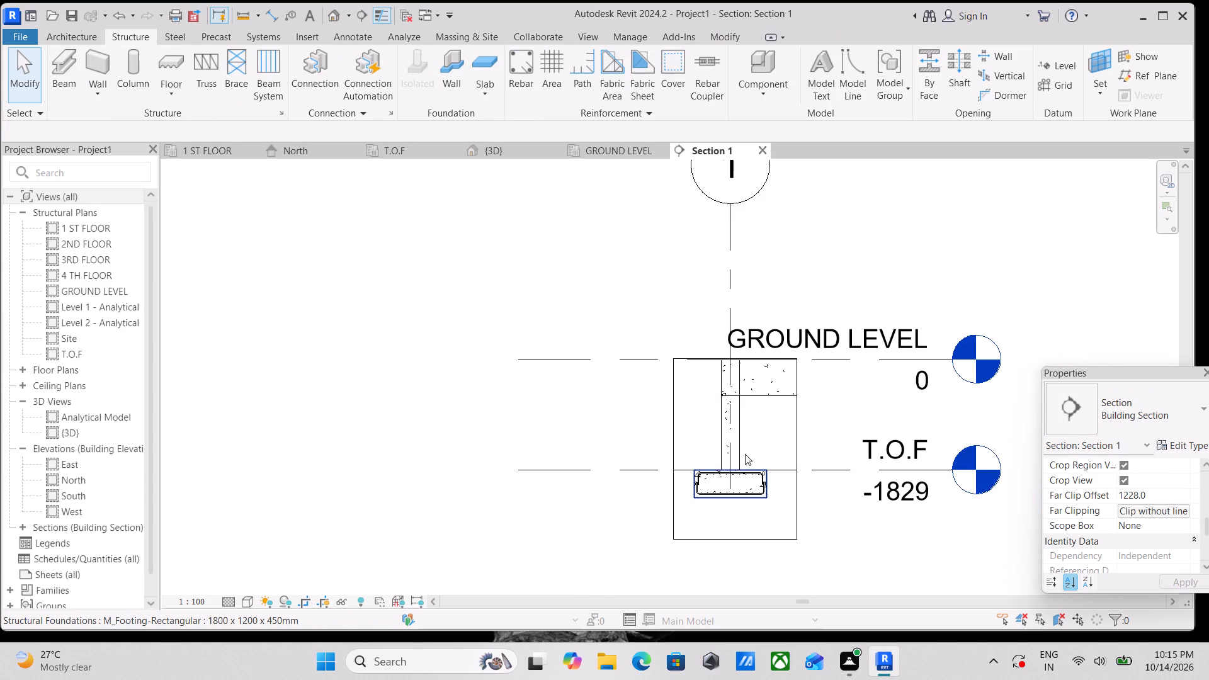
scroll(742, 432, down, 2)
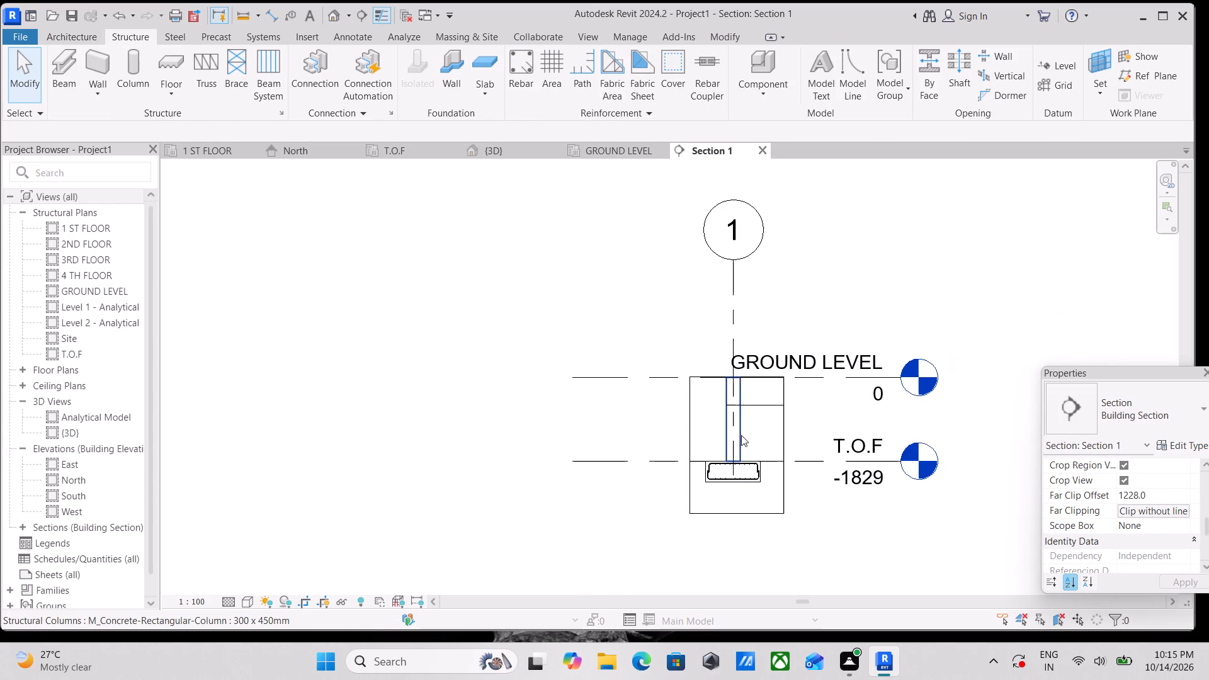
scroll(738, 442, up, 3)
key(Escape)
key(Escape)
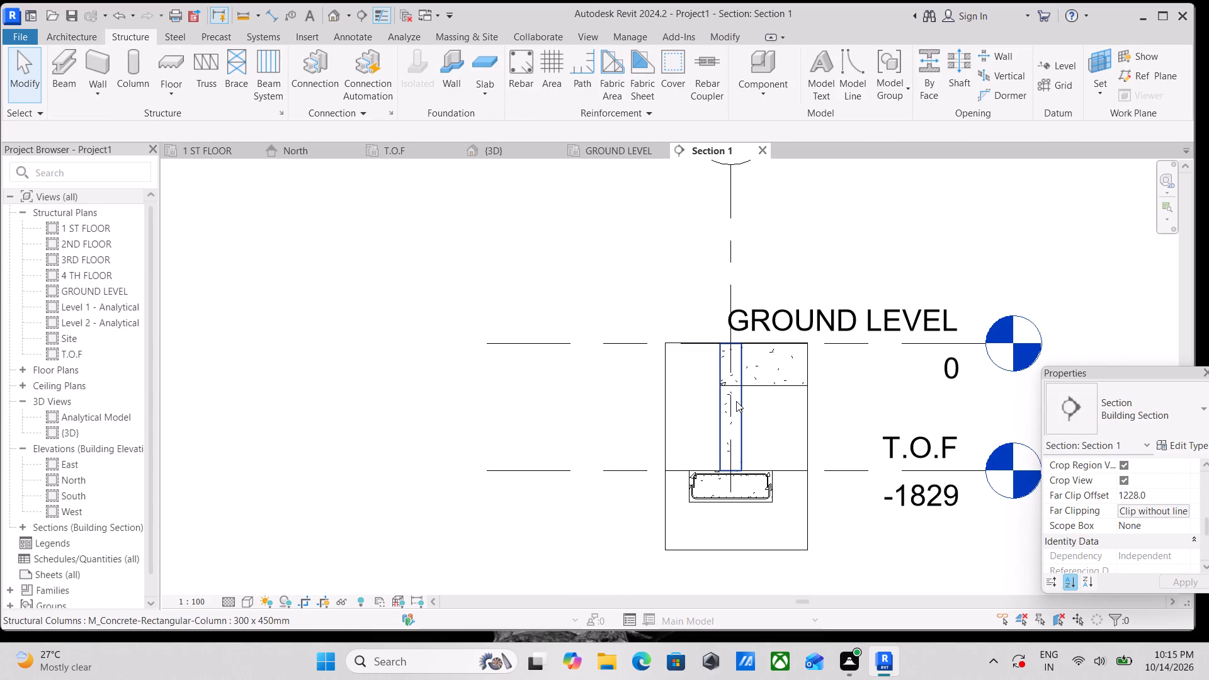
click(736, 401)
scroll(740, 375, up, 3)
click(775, 394)
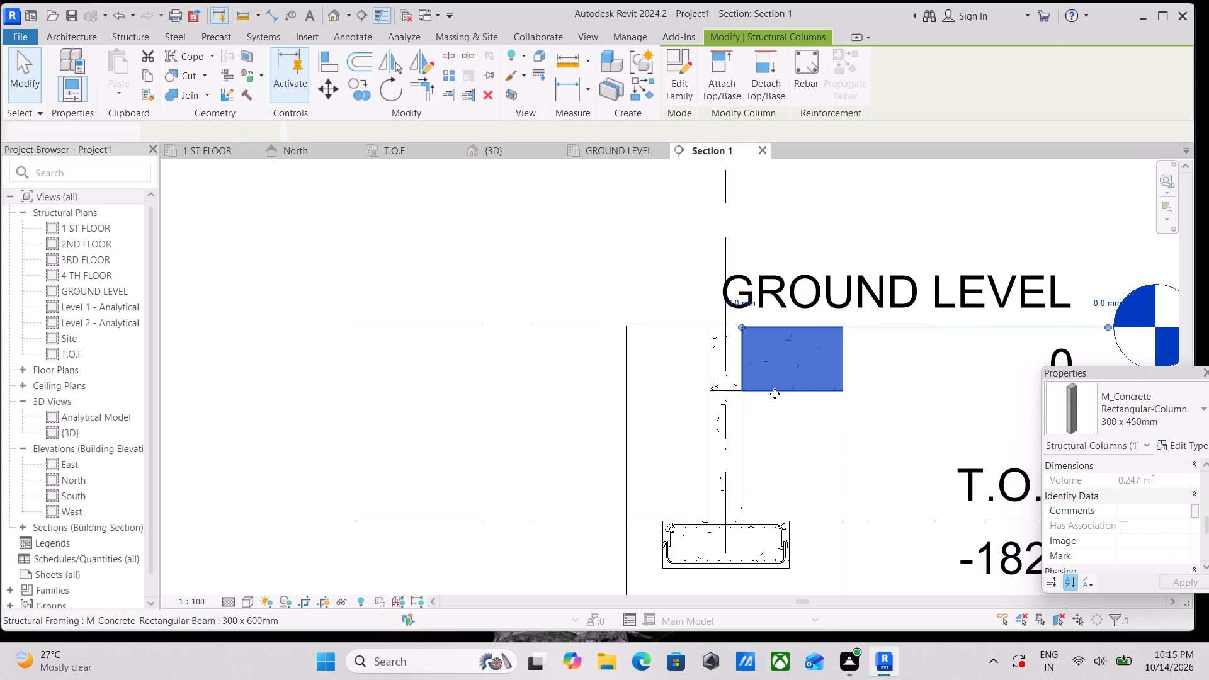
click(731, 357)
scroll(731, 358, down, 2)
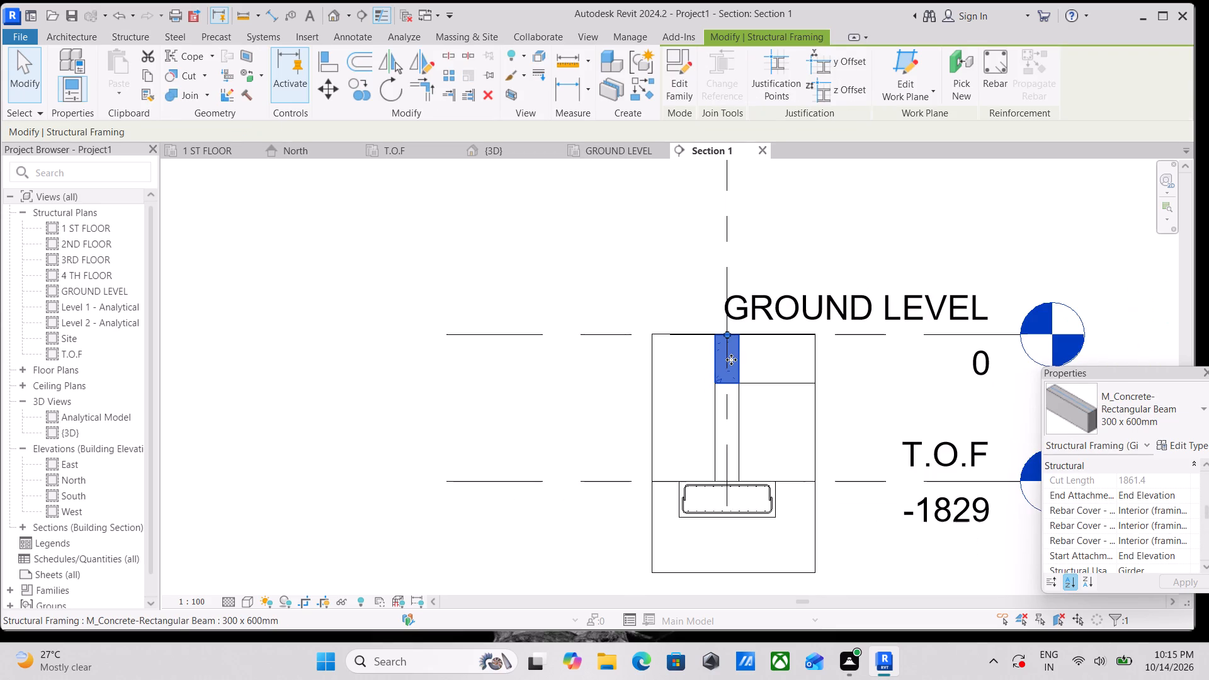
click(722, 399)
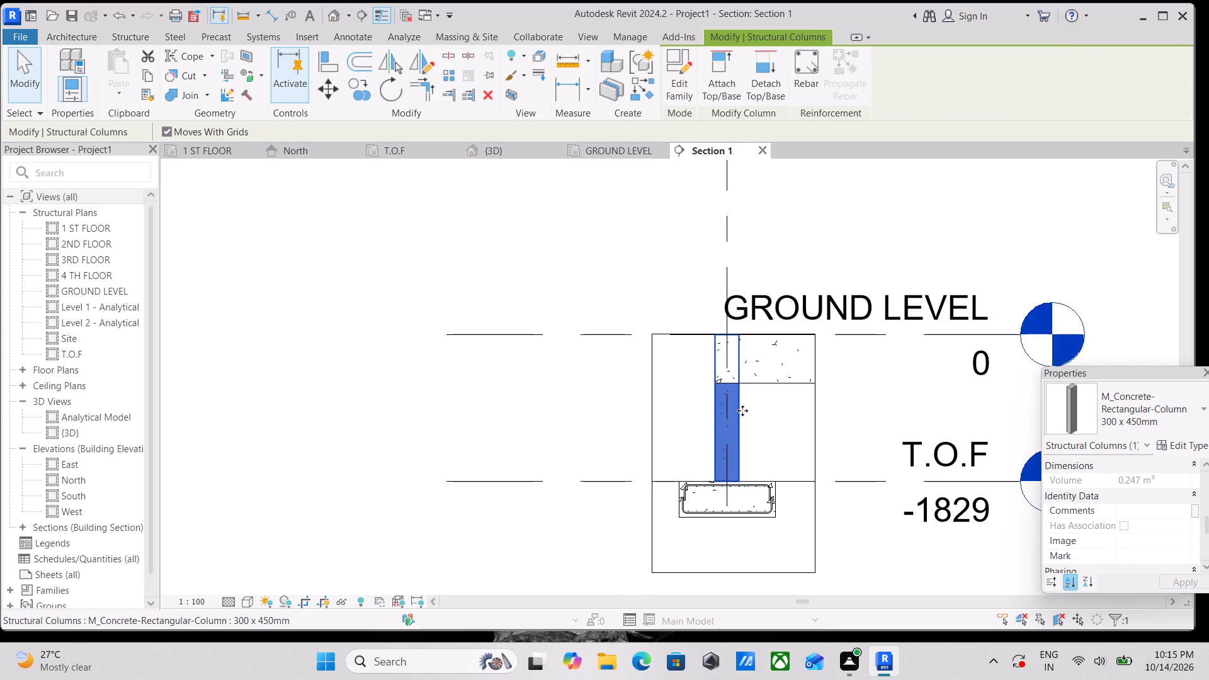
scroll(742, 411, up, 3)
key(Escape)
scroll(773, 403, down, 2)
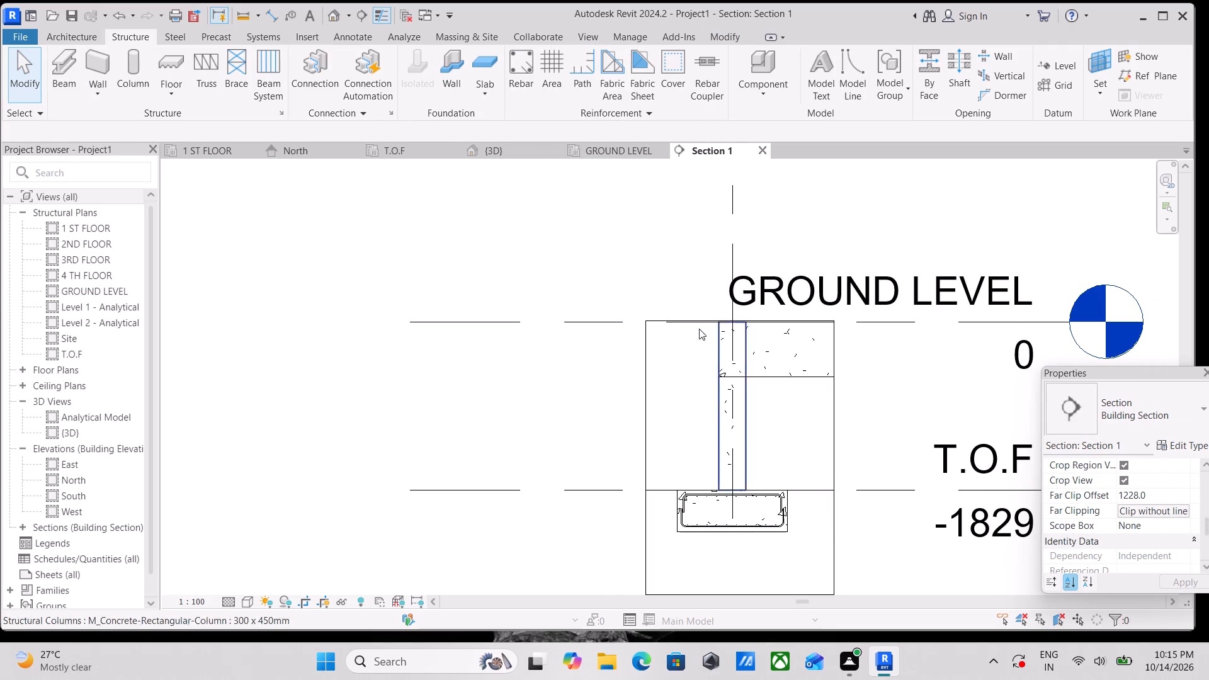
Examine the corner column above the reinforced footing and the two ground-level beams framing into it in the {3D} view.
double_click(488, 149)
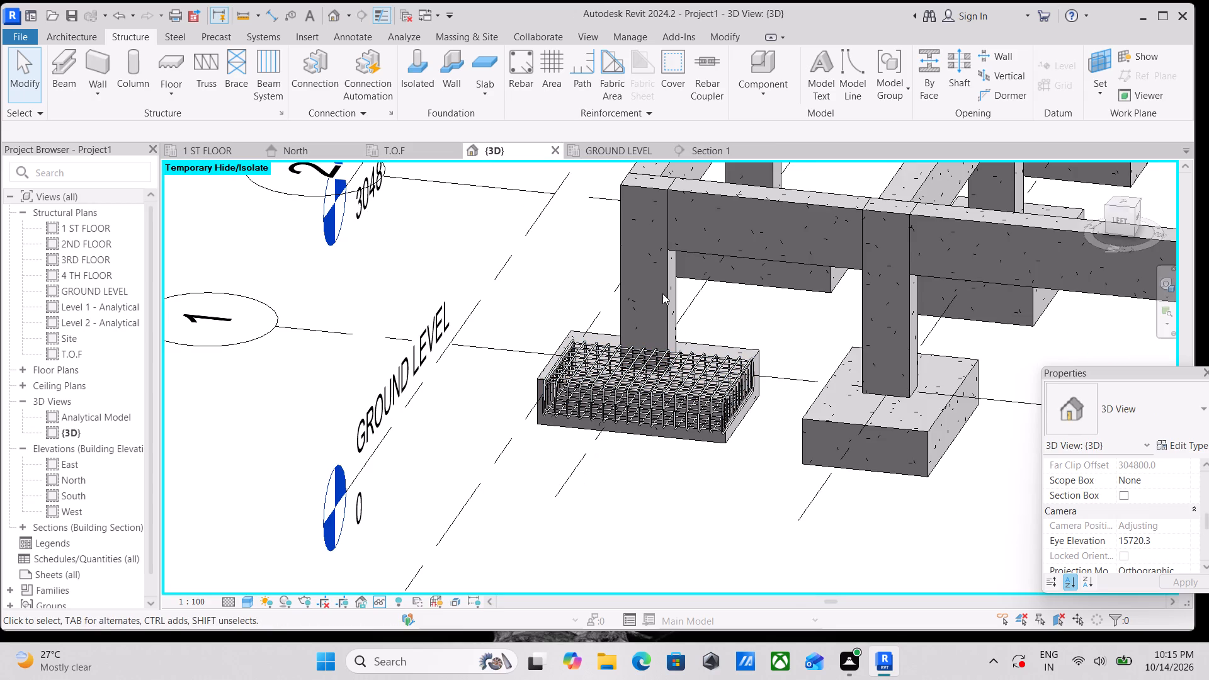
click(662, 293)
scroll(666, 293, down, 7)
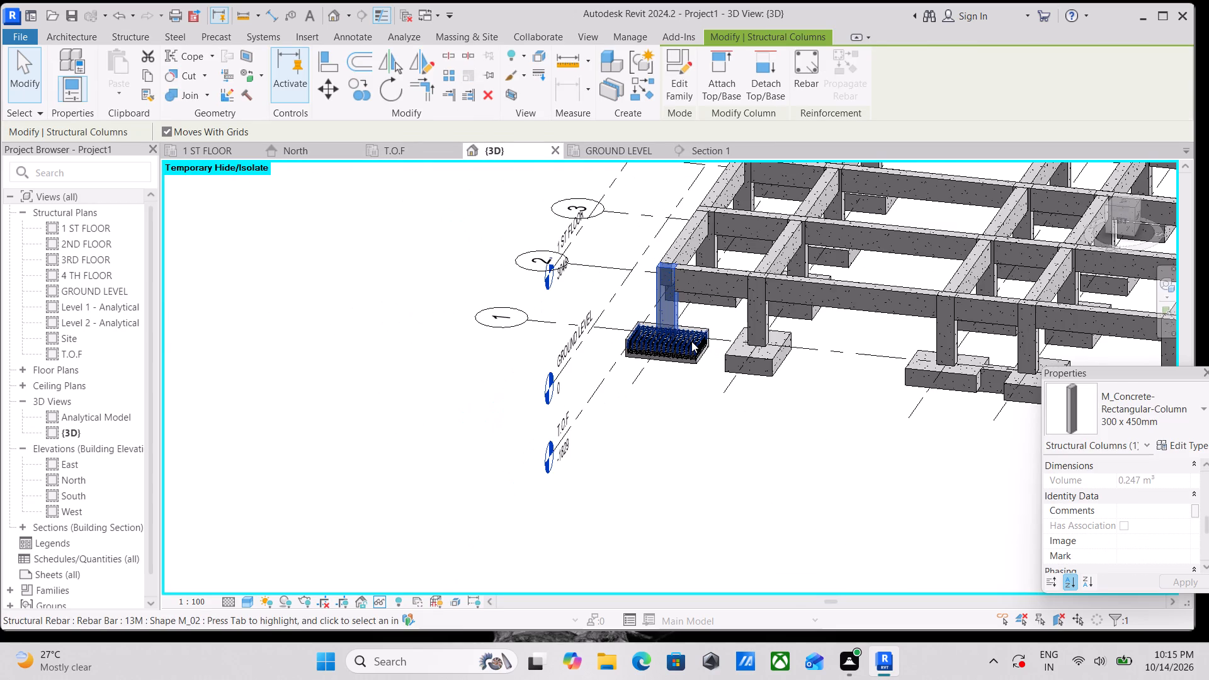
shift+middle_drag(695, 344, 909, 373)
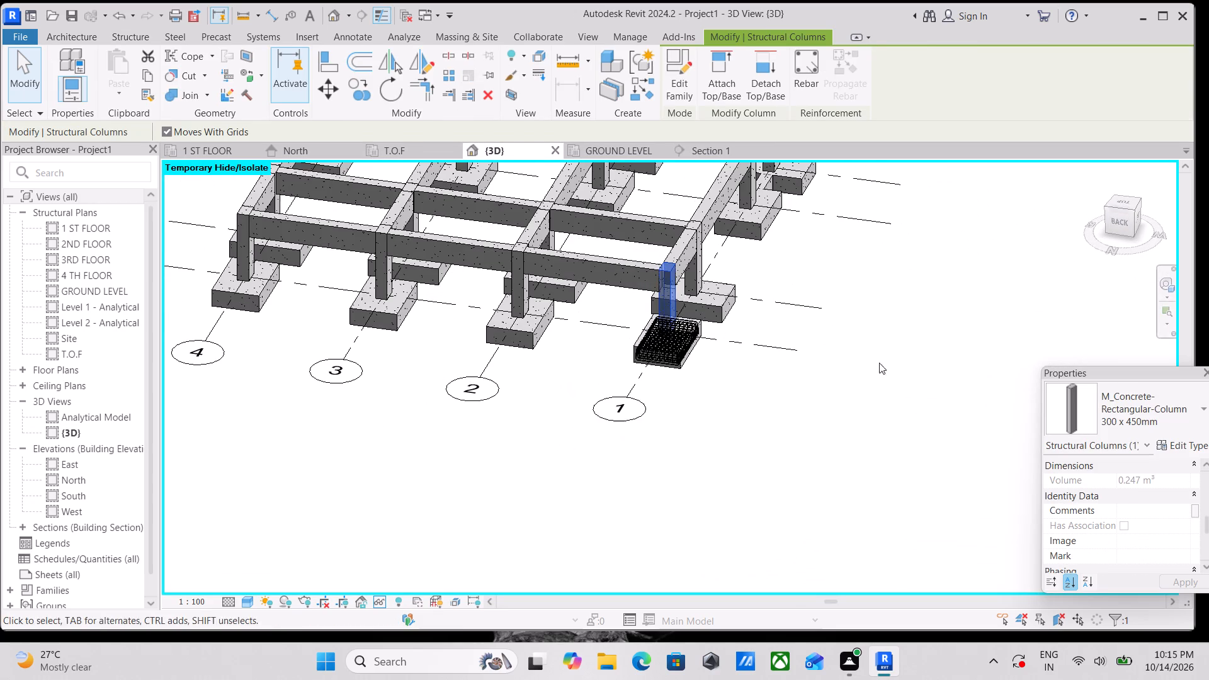
click(635, 270)
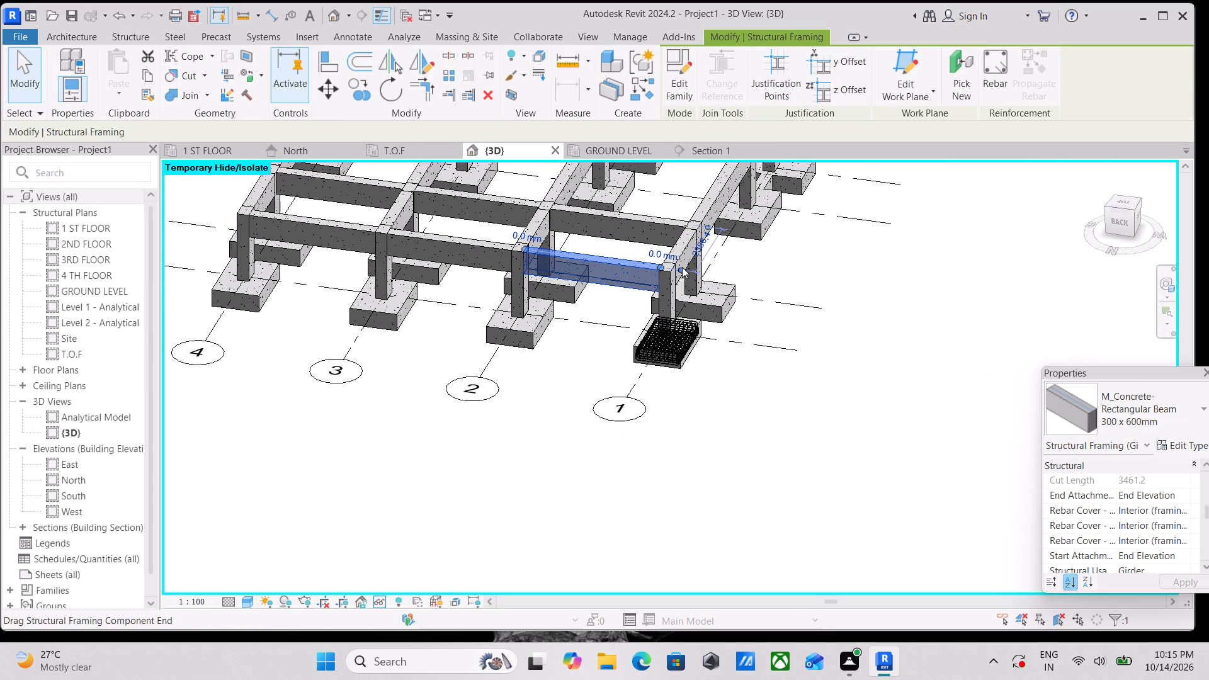
click(683, 245)
shift+middle_drag(714, 305, 567, 269)
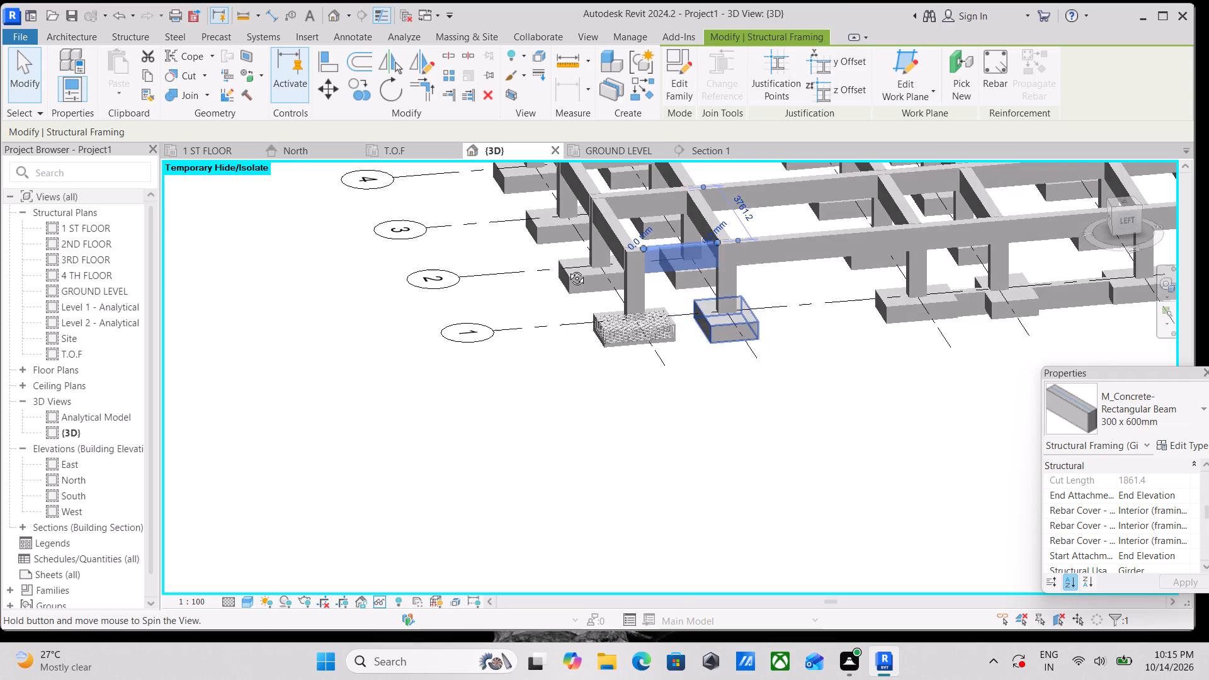
shift+middle_drag(567, 269, 628, 358)
scroll(710, 320, up, 3)
key(Escape)
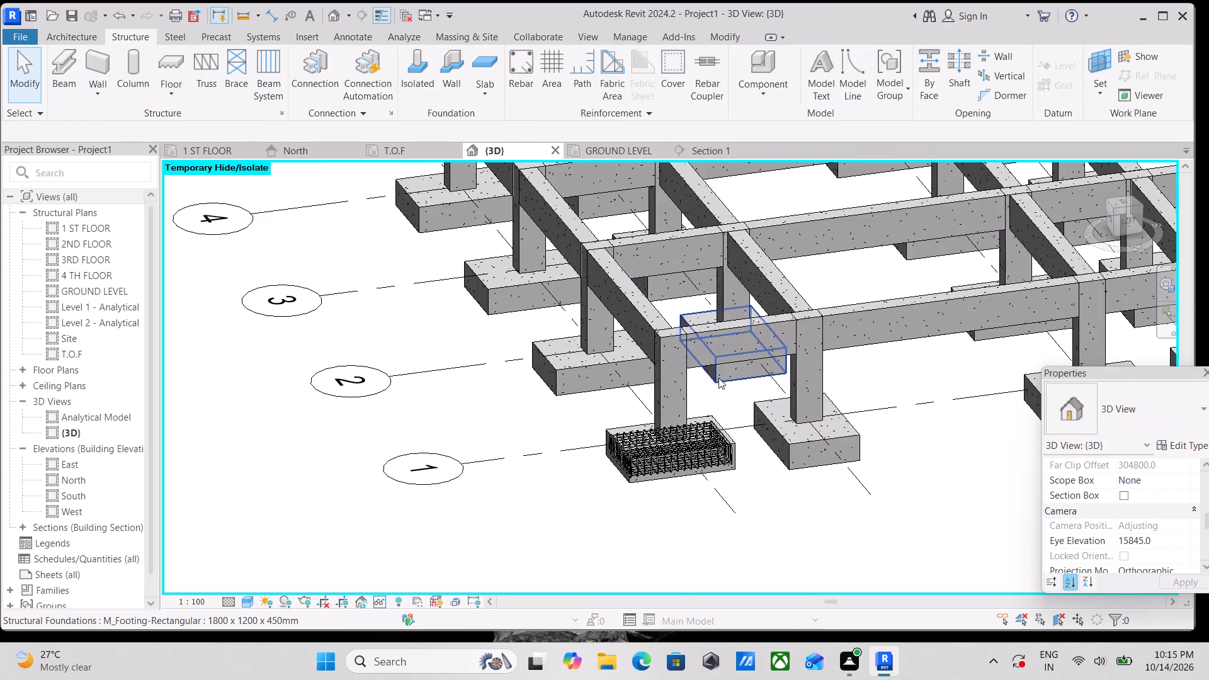
scroll(718, 378, up, 4)
scroll(718, 378, down, 10)
middle_drag(718, 378, 729, 490)
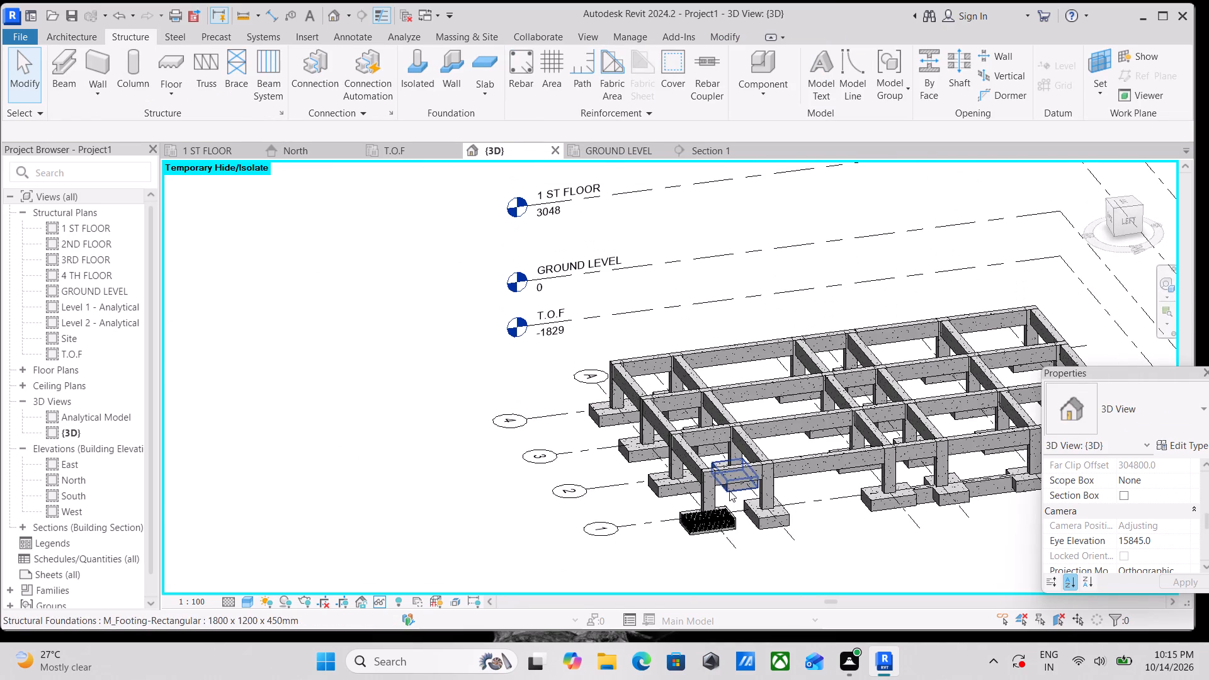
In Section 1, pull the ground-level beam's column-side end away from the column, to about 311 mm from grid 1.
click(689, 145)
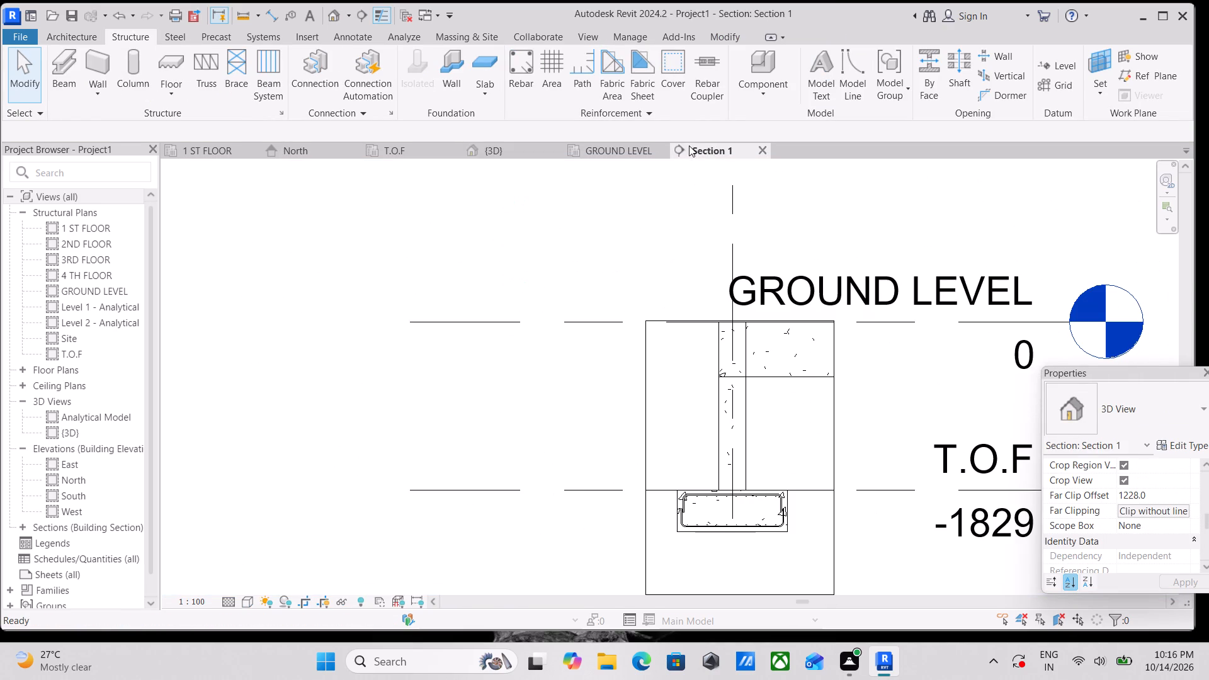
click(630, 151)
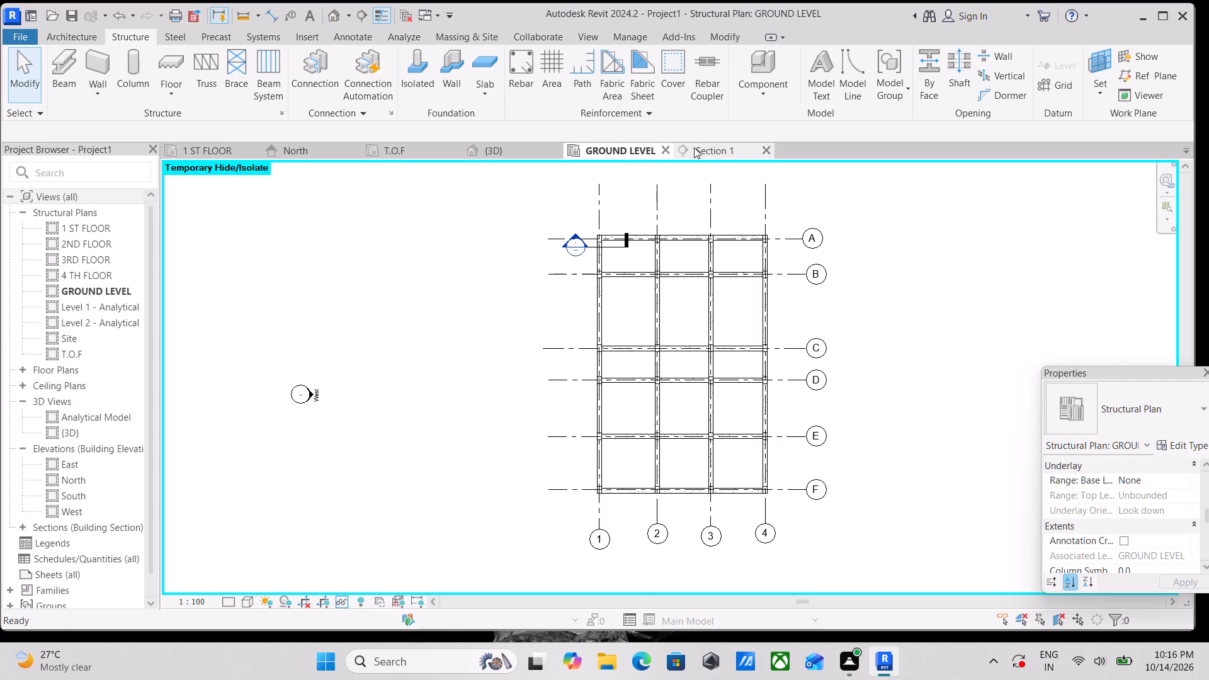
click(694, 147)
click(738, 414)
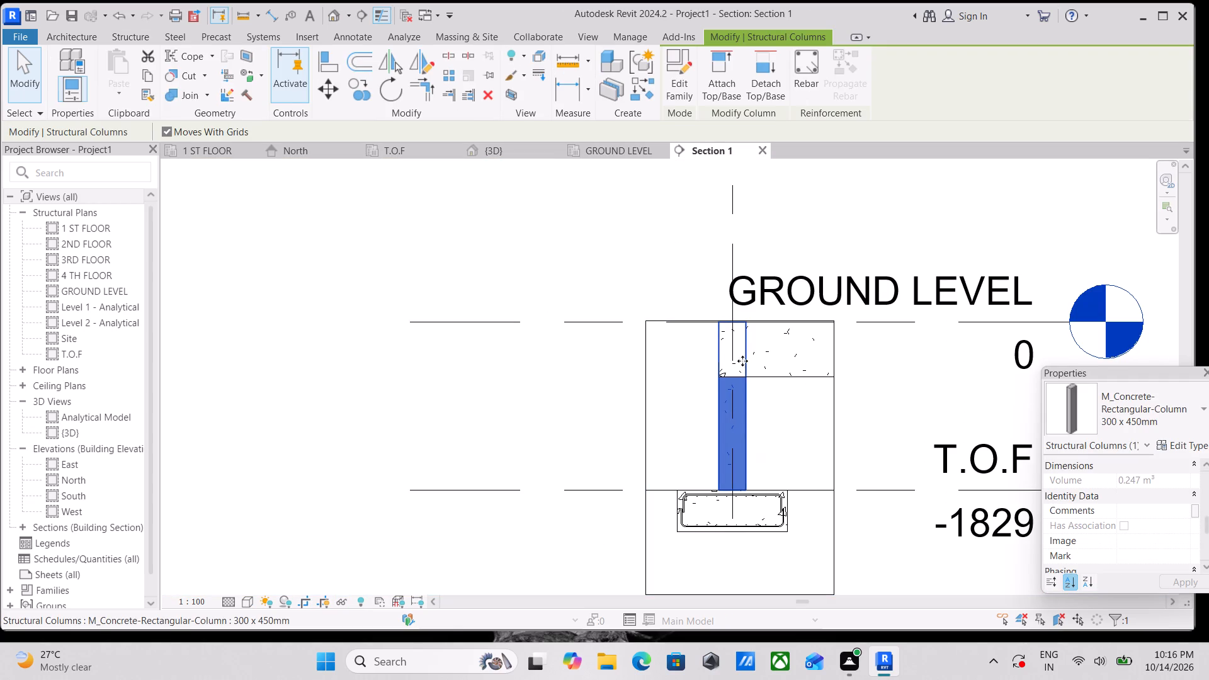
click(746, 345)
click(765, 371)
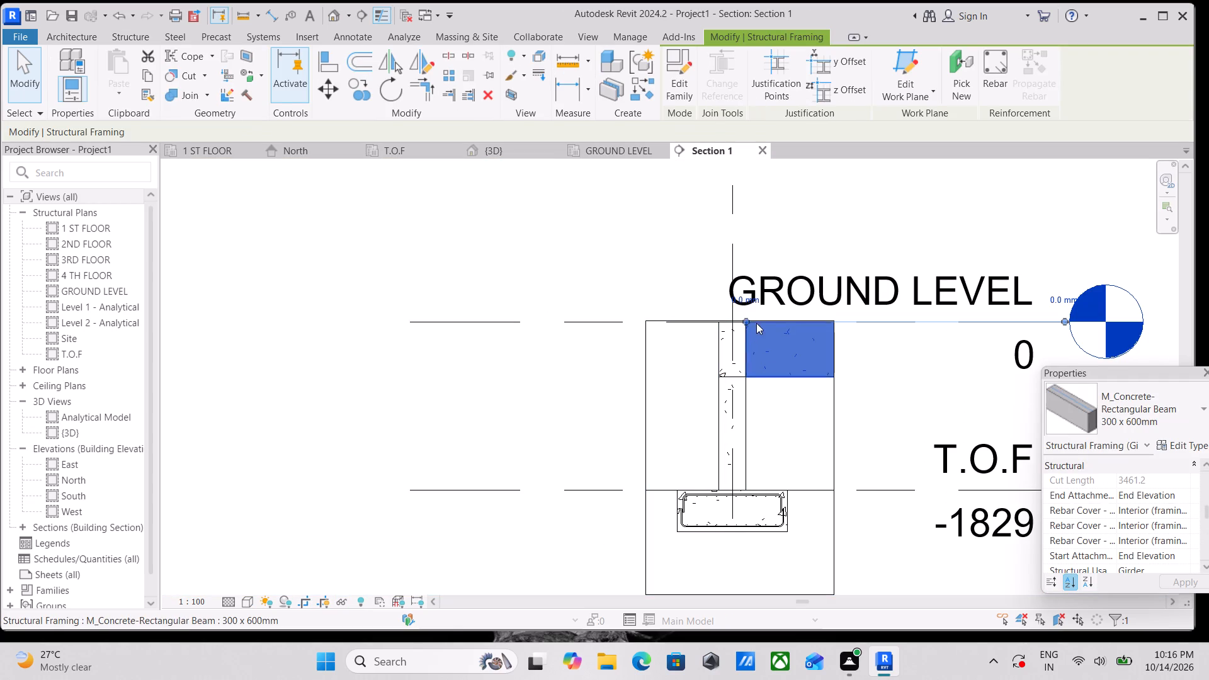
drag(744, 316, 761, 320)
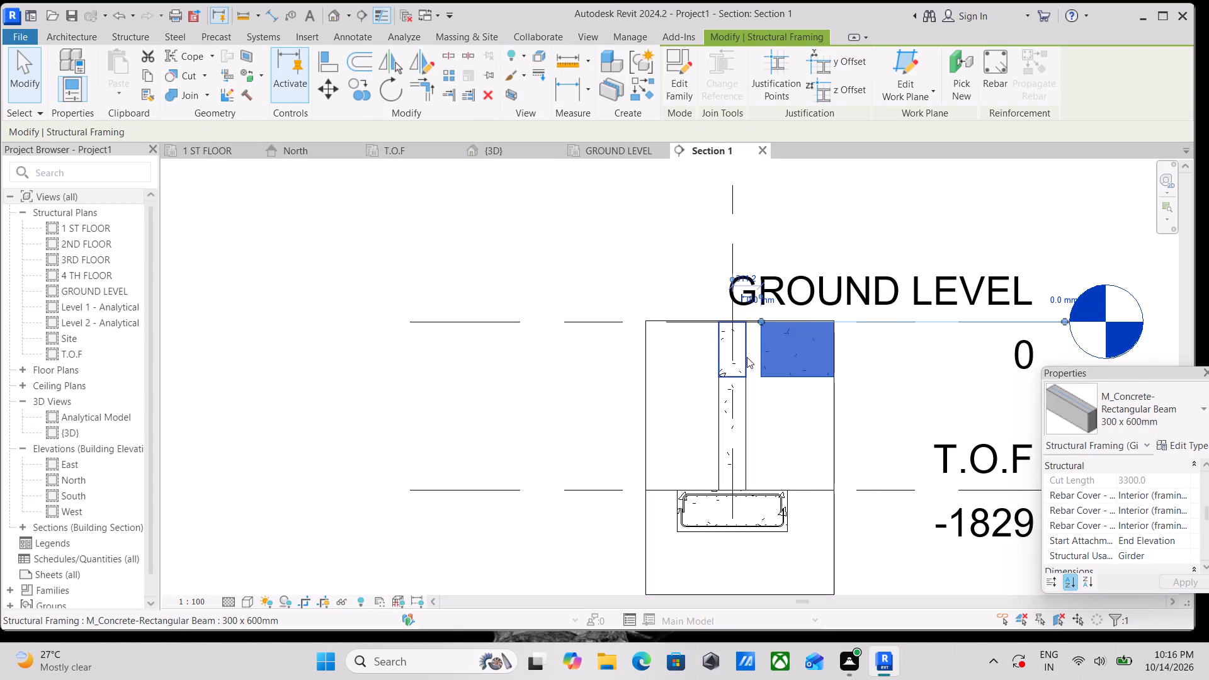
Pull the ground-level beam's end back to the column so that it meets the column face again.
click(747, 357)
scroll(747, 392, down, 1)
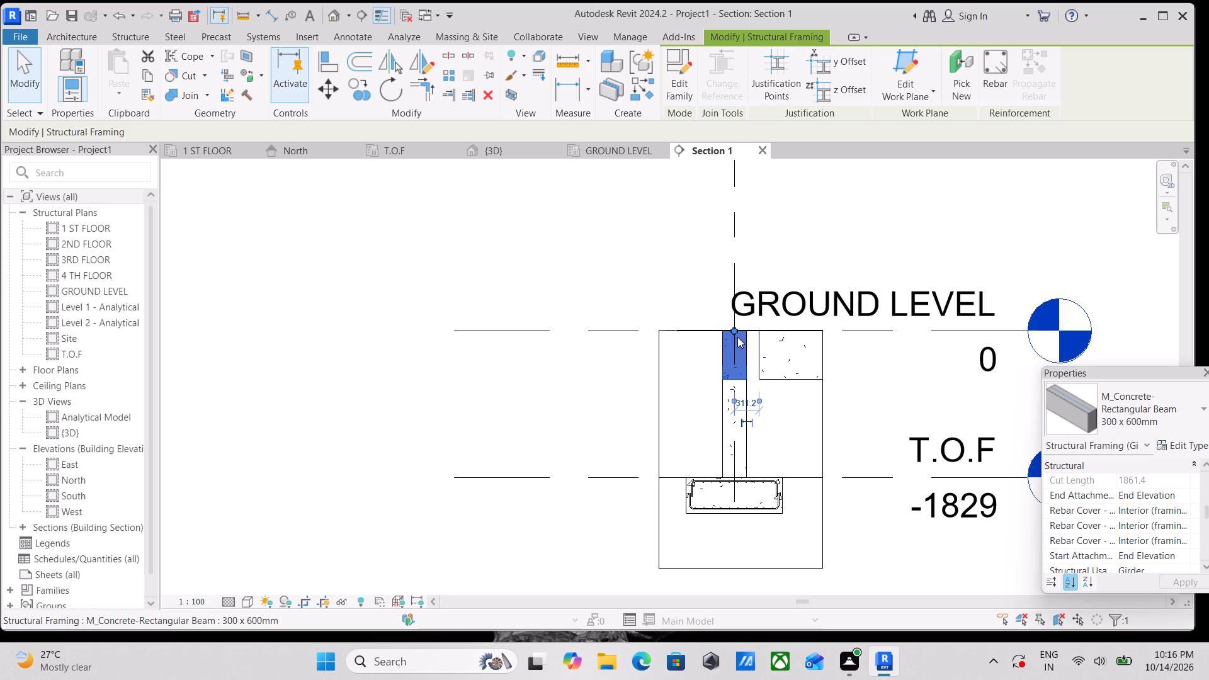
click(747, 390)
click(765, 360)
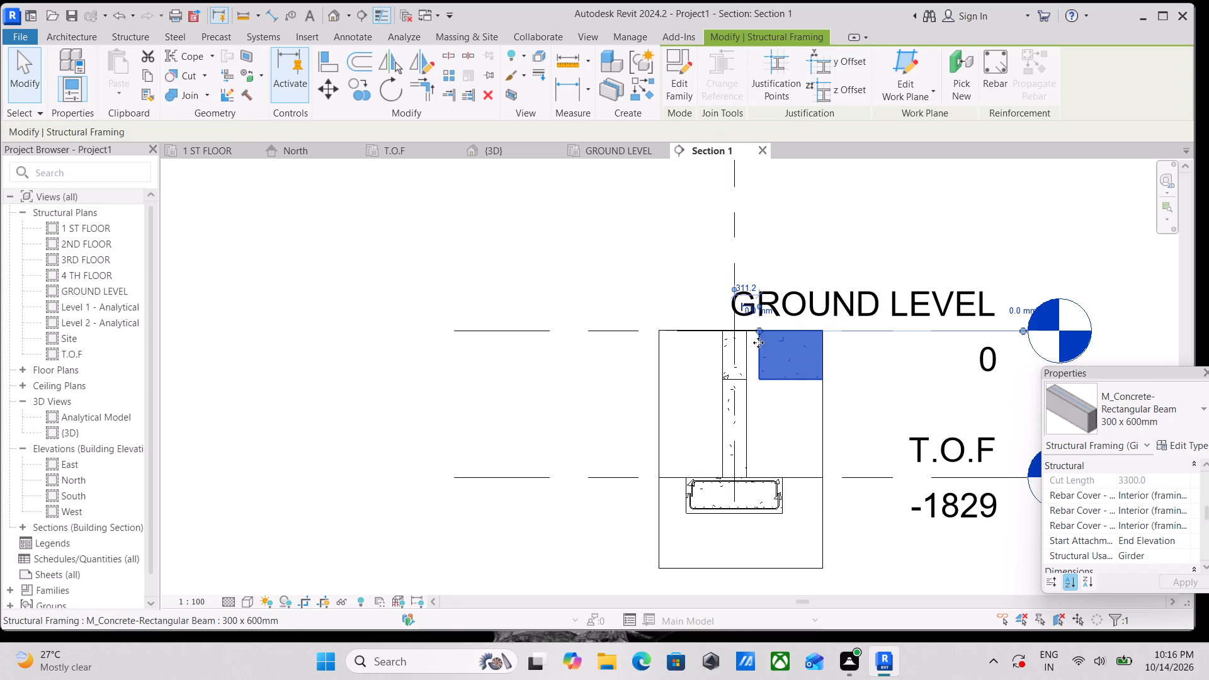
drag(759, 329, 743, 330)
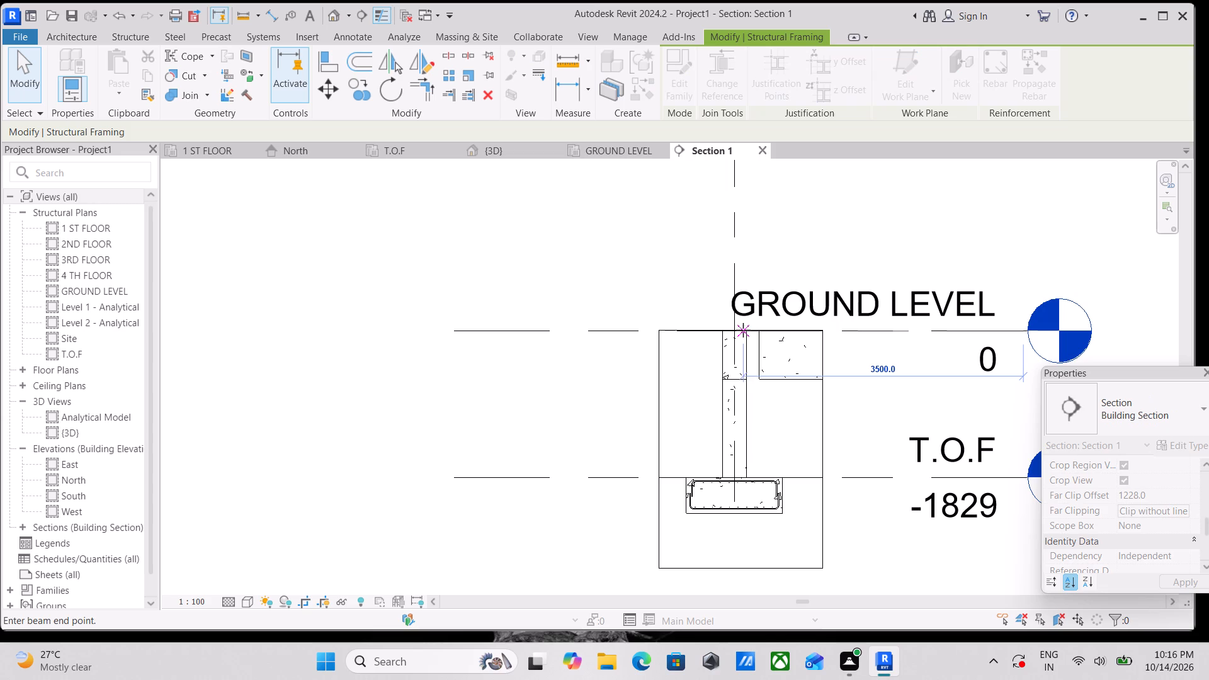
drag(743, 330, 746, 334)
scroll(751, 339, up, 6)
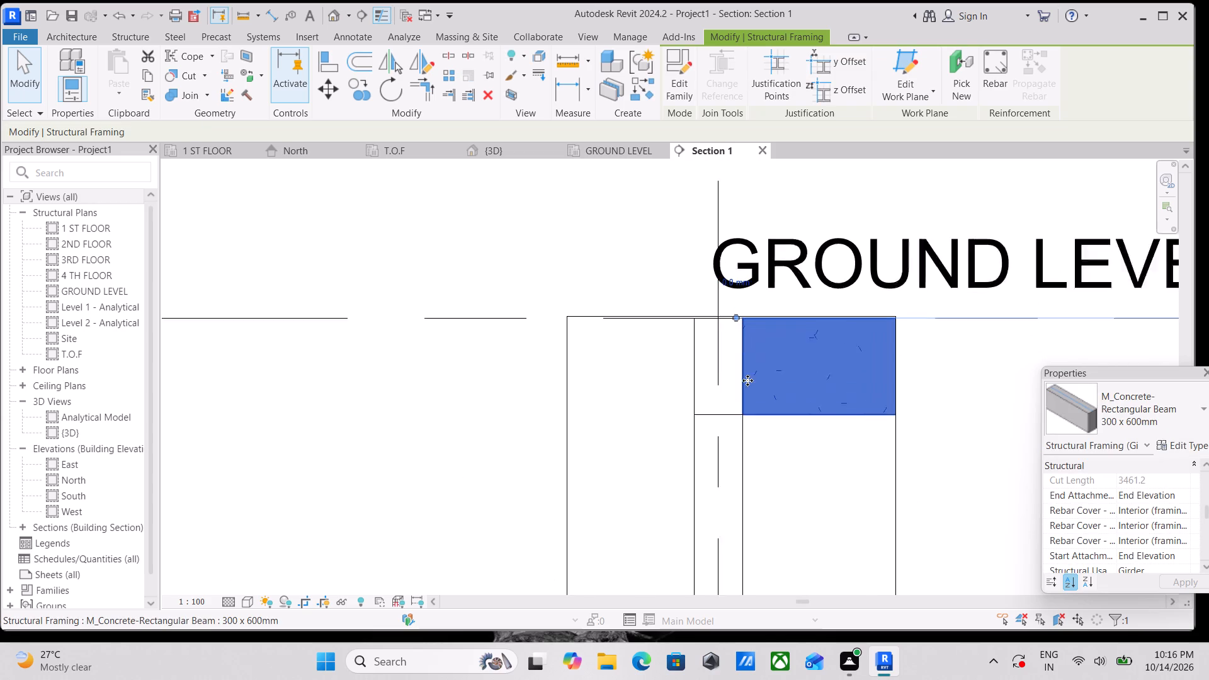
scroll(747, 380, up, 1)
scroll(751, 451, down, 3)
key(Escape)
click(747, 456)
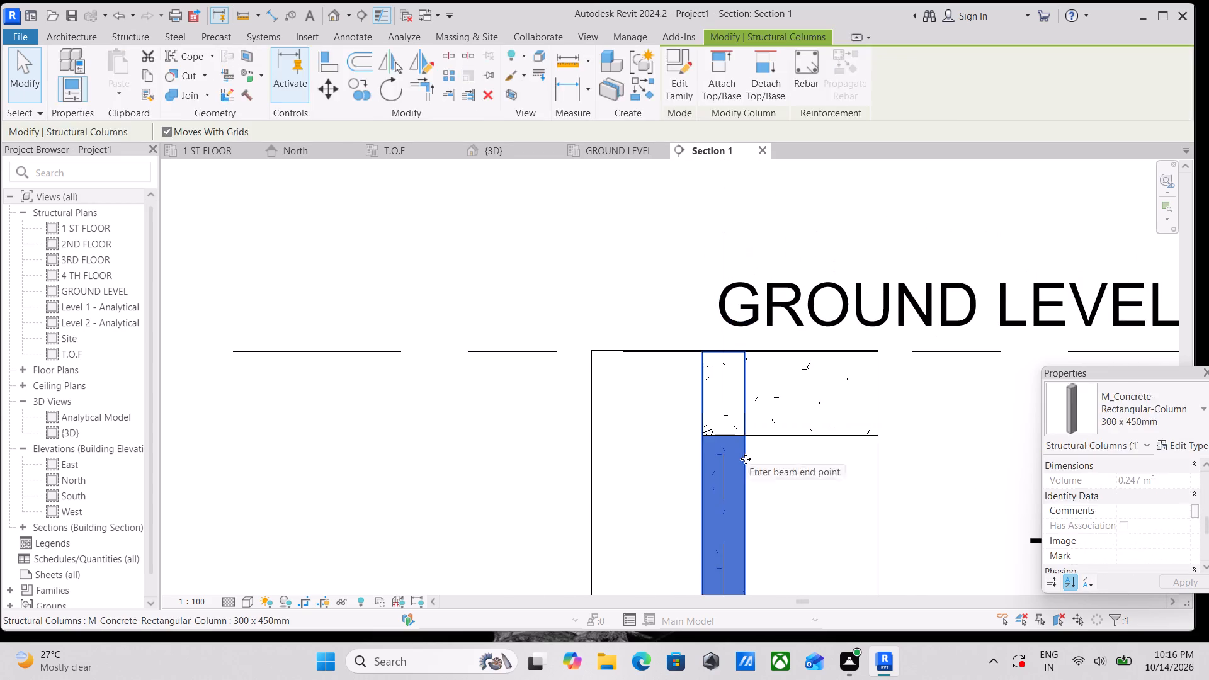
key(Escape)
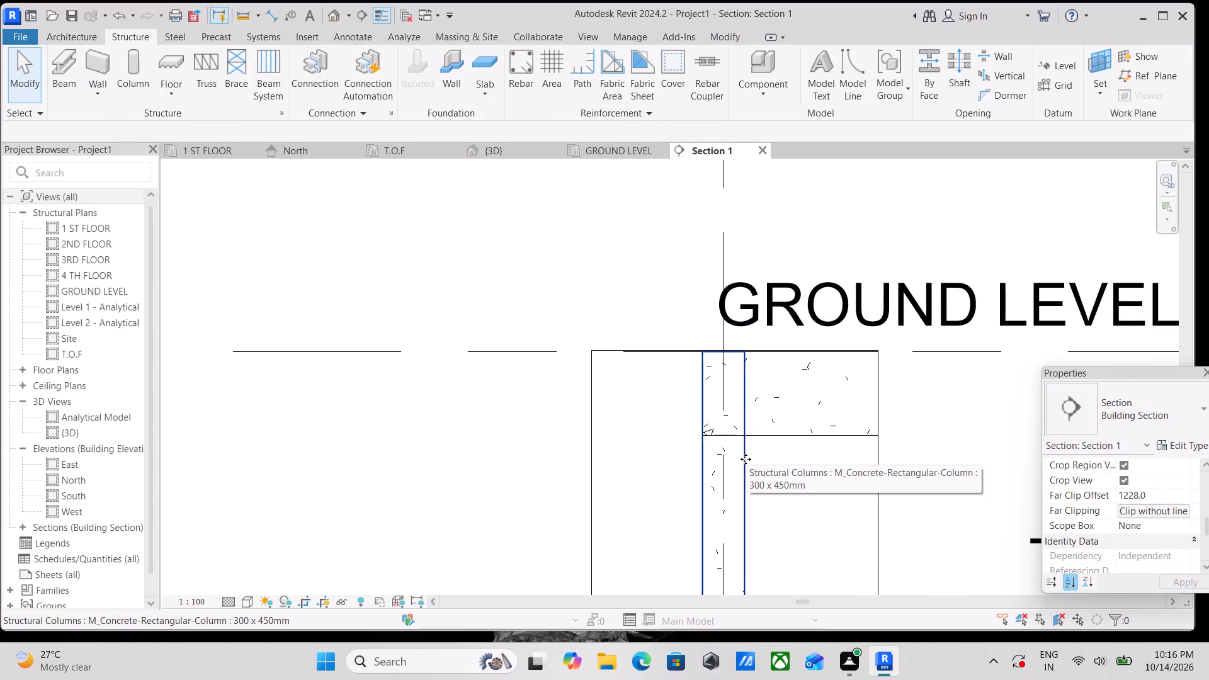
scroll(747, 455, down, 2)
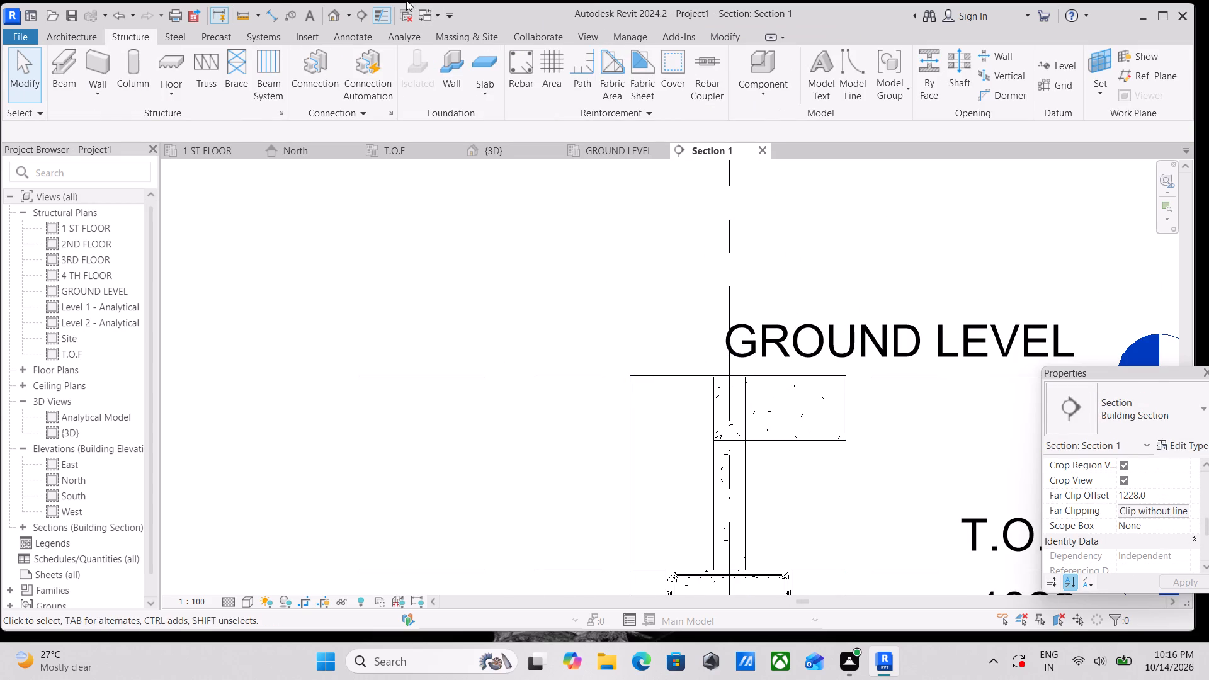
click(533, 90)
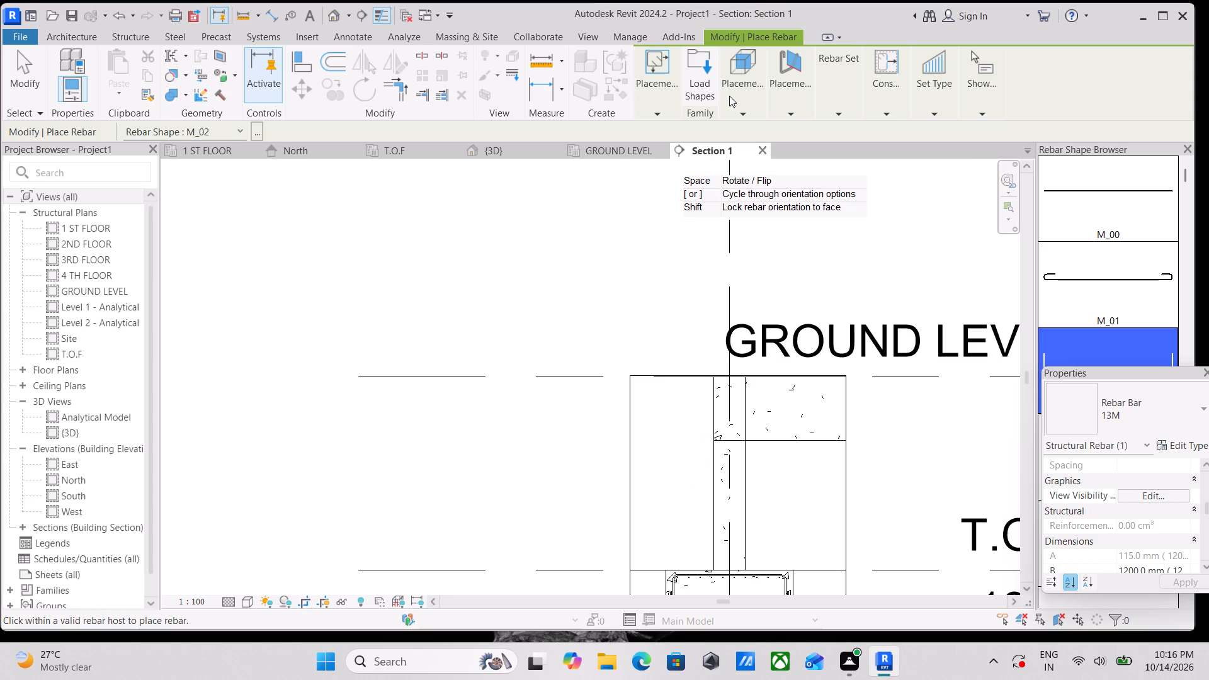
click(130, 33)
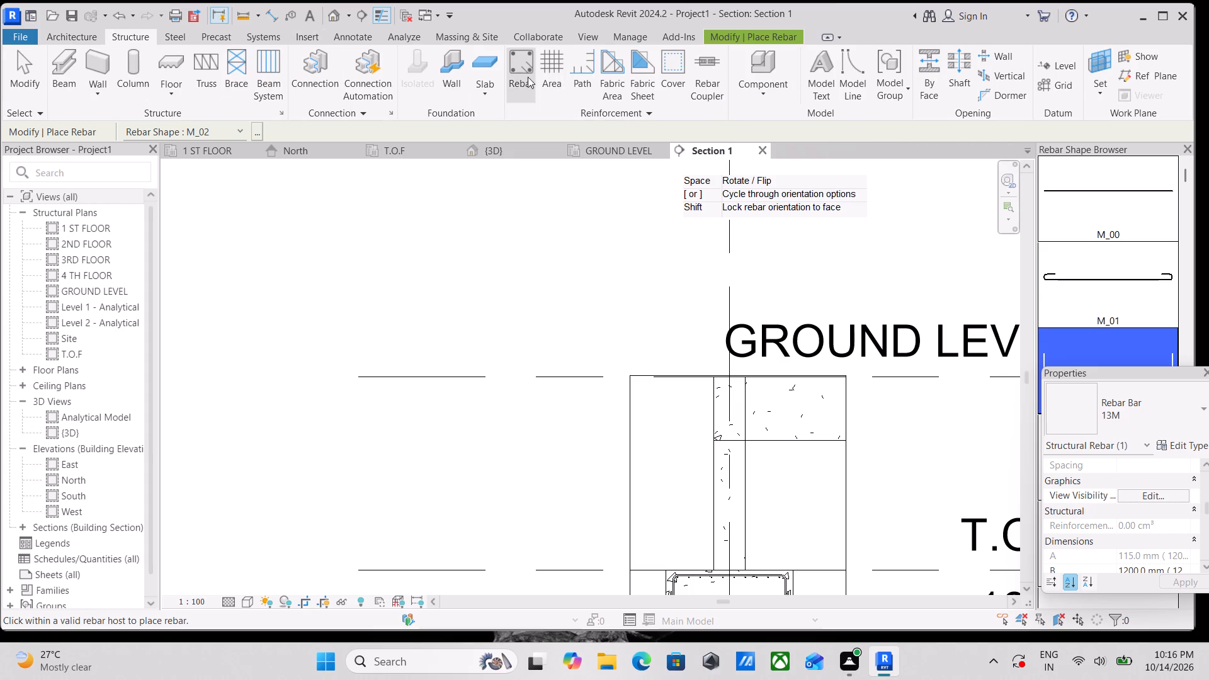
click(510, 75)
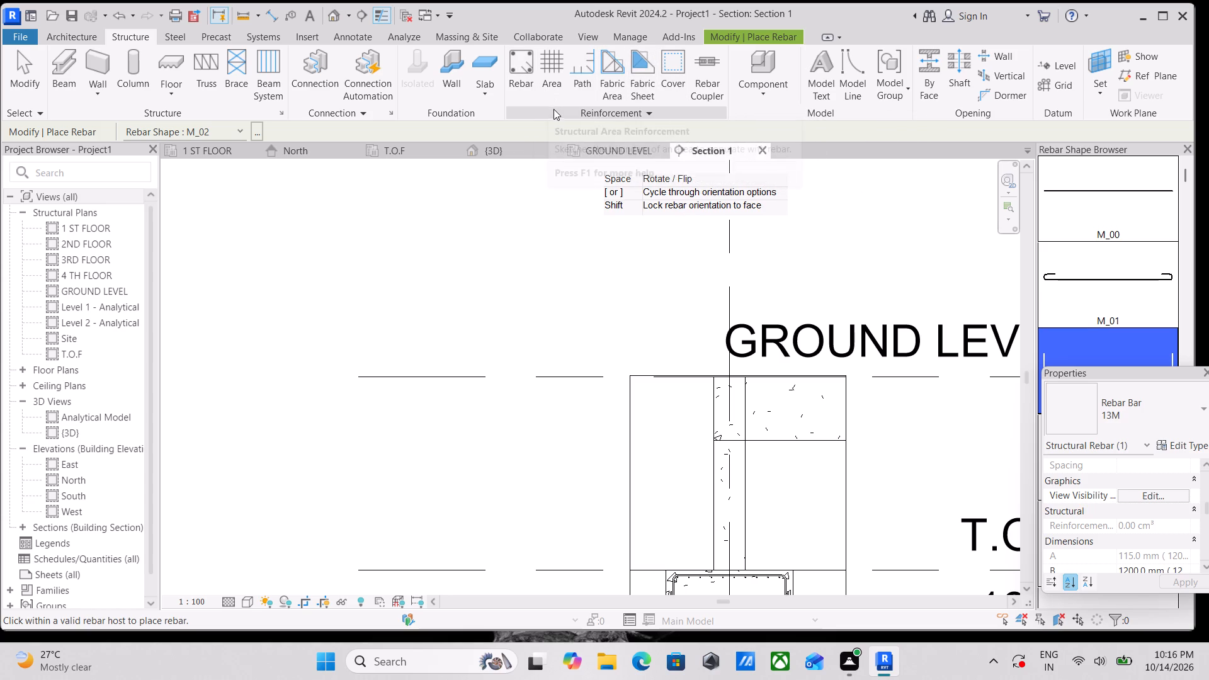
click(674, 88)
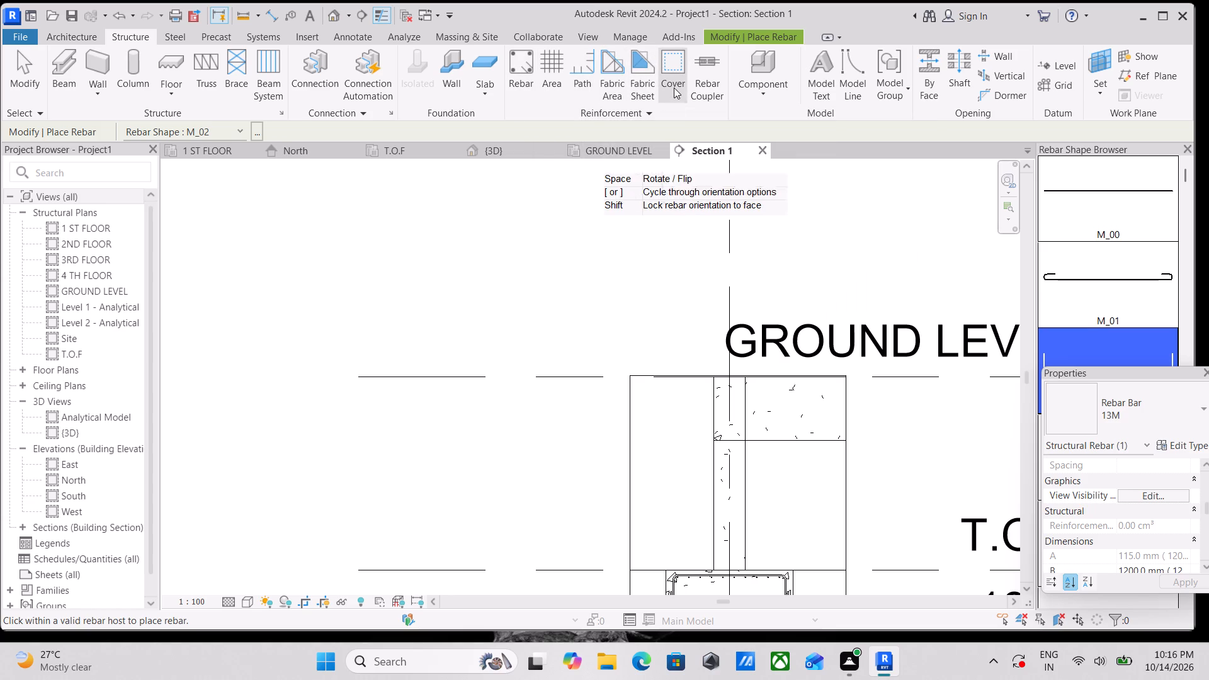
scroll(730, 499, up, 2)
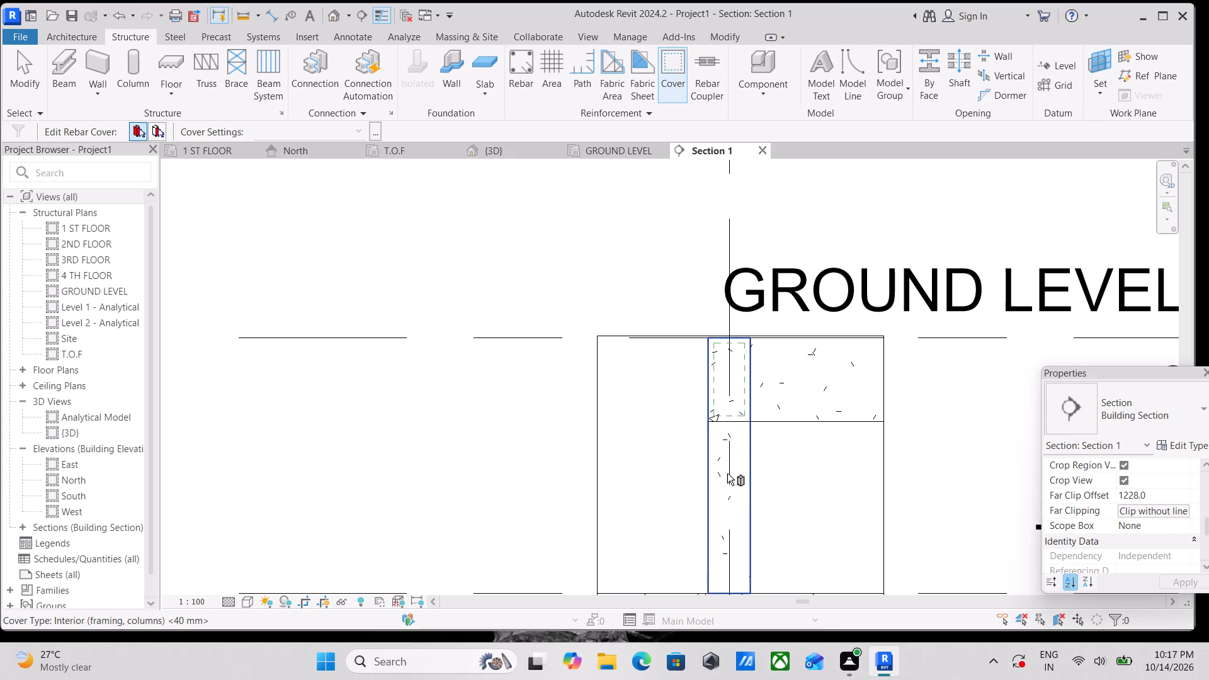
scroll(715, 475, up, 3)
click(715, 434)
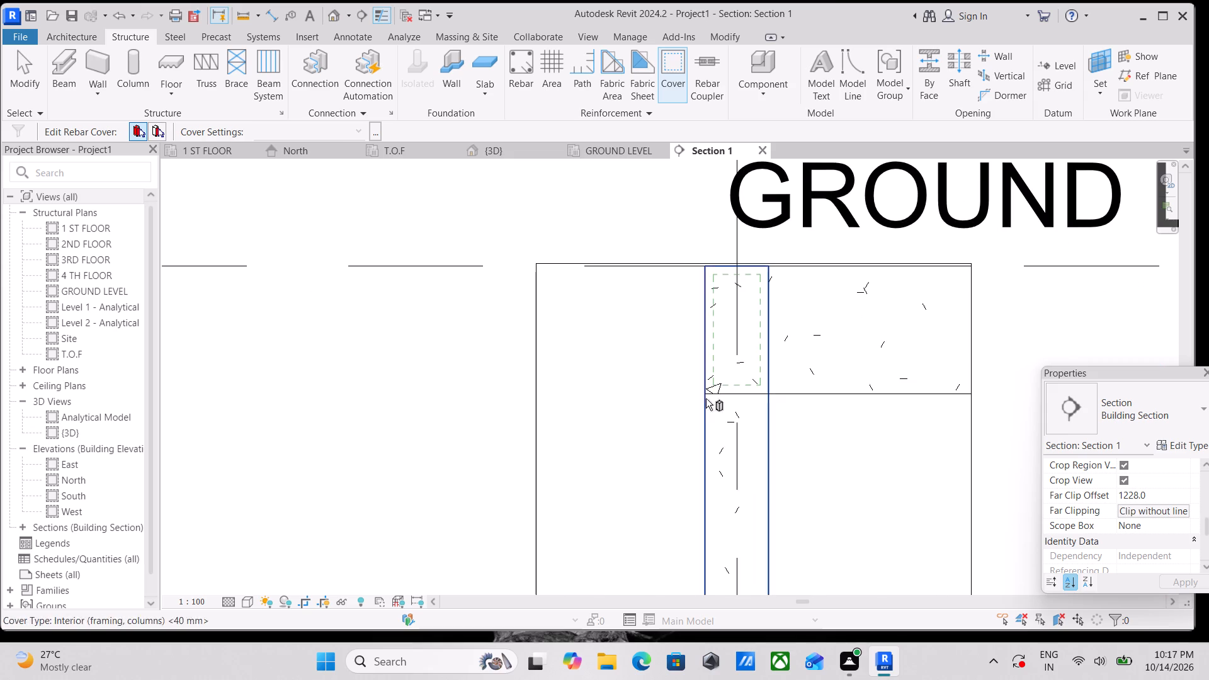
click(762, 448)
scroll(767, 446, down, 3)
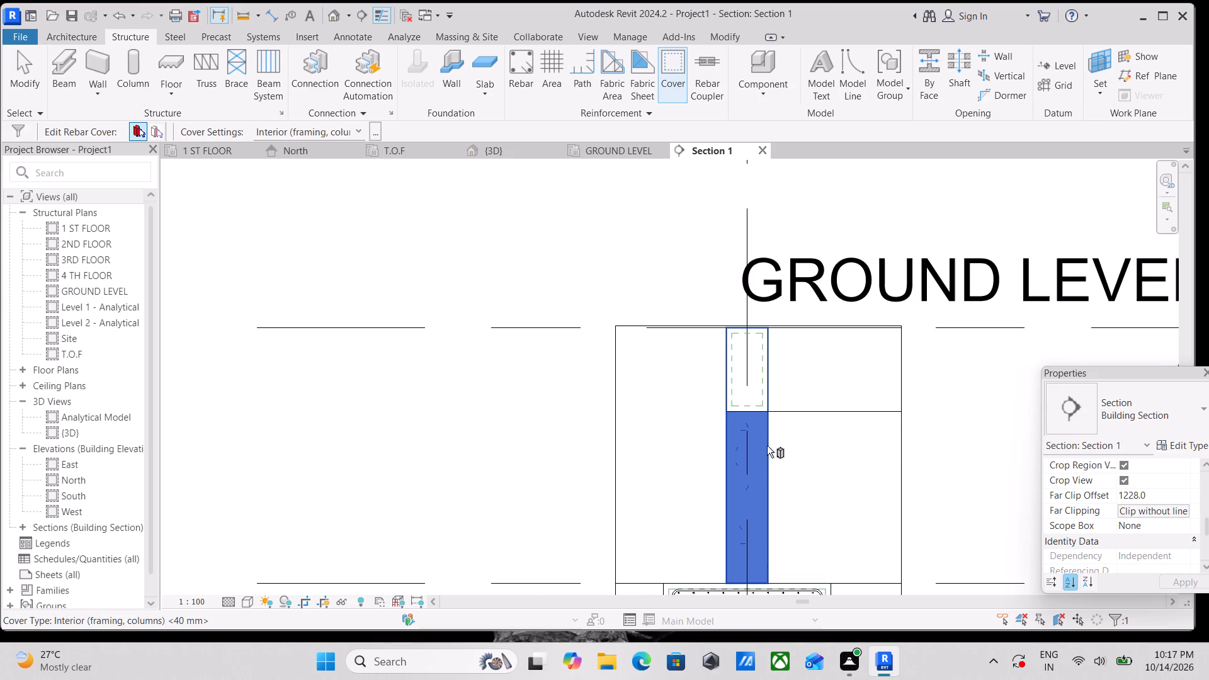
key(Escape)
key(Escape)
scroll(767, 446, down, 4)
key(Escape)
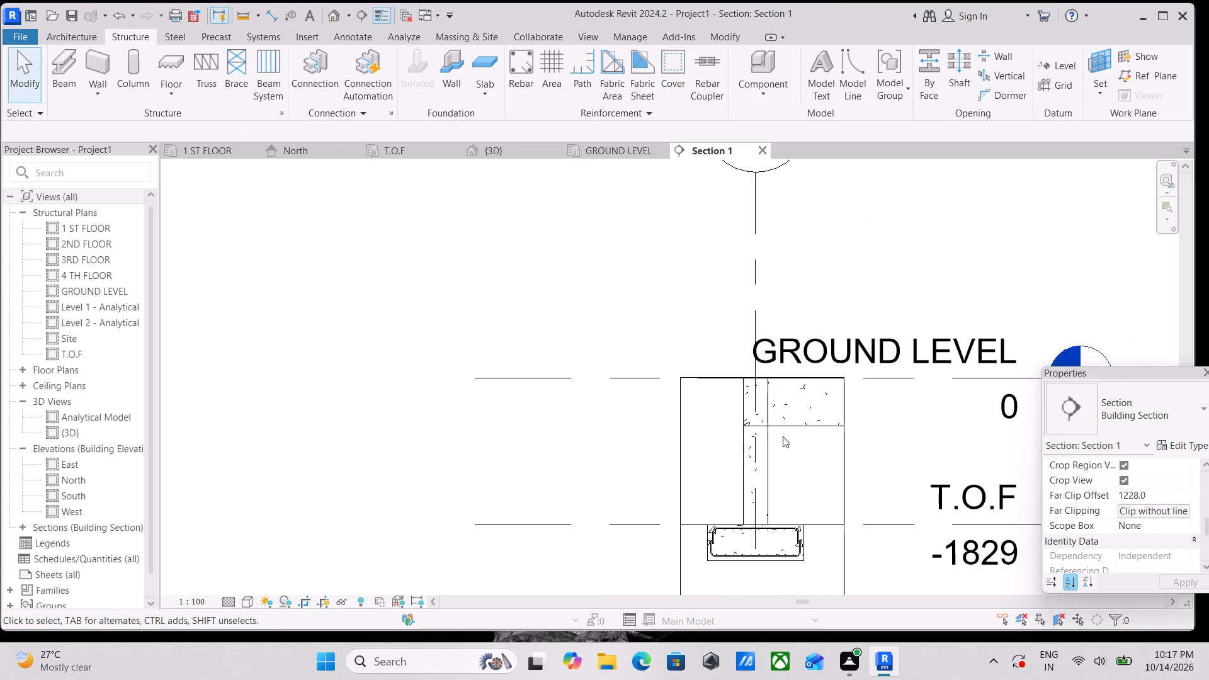
In the T.O.F plan, draw a building section along grid A through the column and footing at grid 1, looking away from grid B.
scroll(801, 412, down, 3)
click(597, 148)
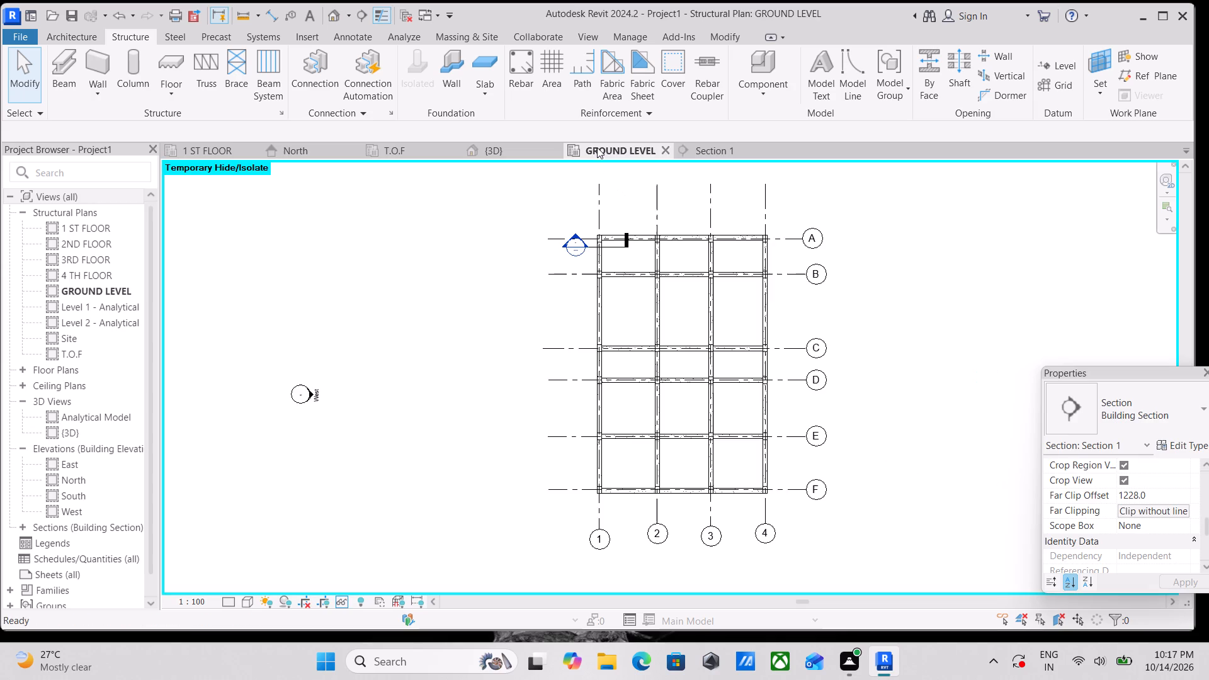
scroll(625, 258, up, 7)
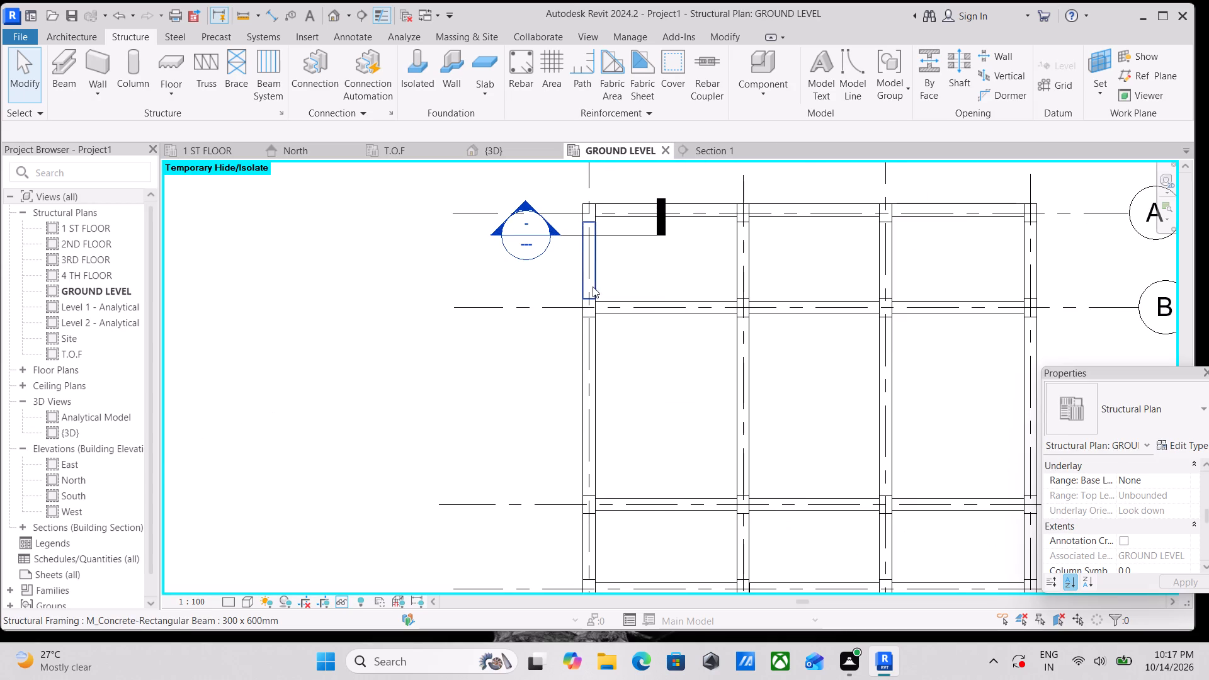
scroll(613, 205, up, 3)
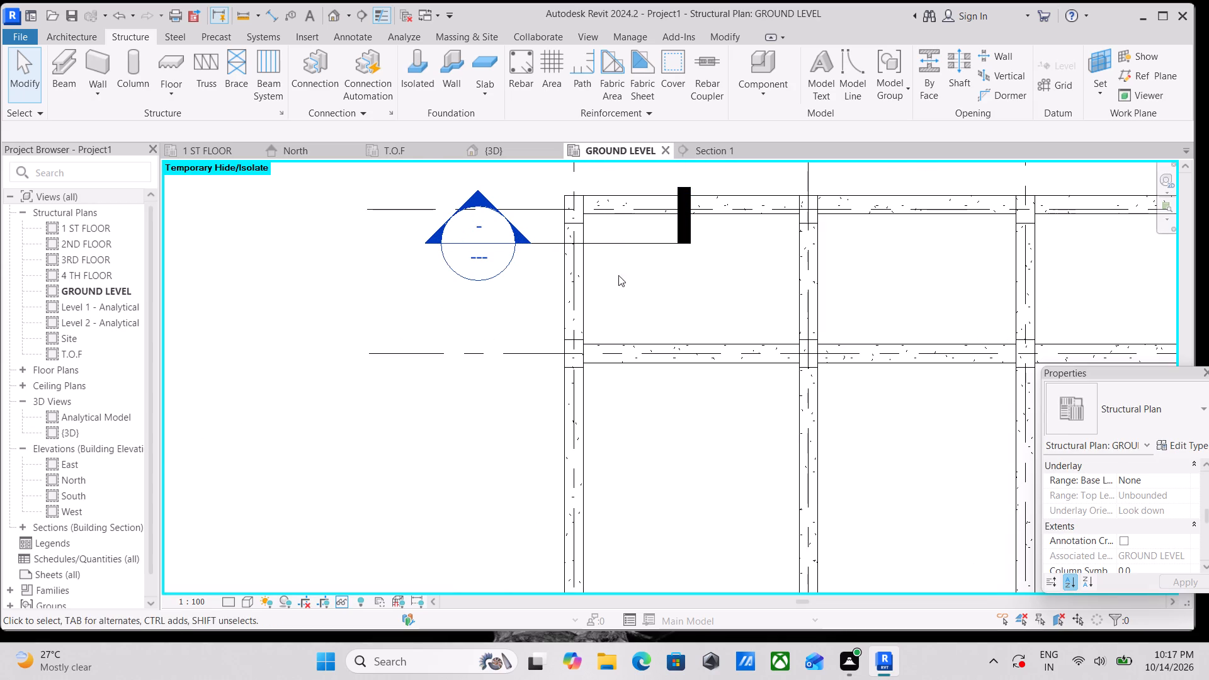
click(415, 146)
scroll(763, 426, down, 2)
scroll(762, 436, up, 2)
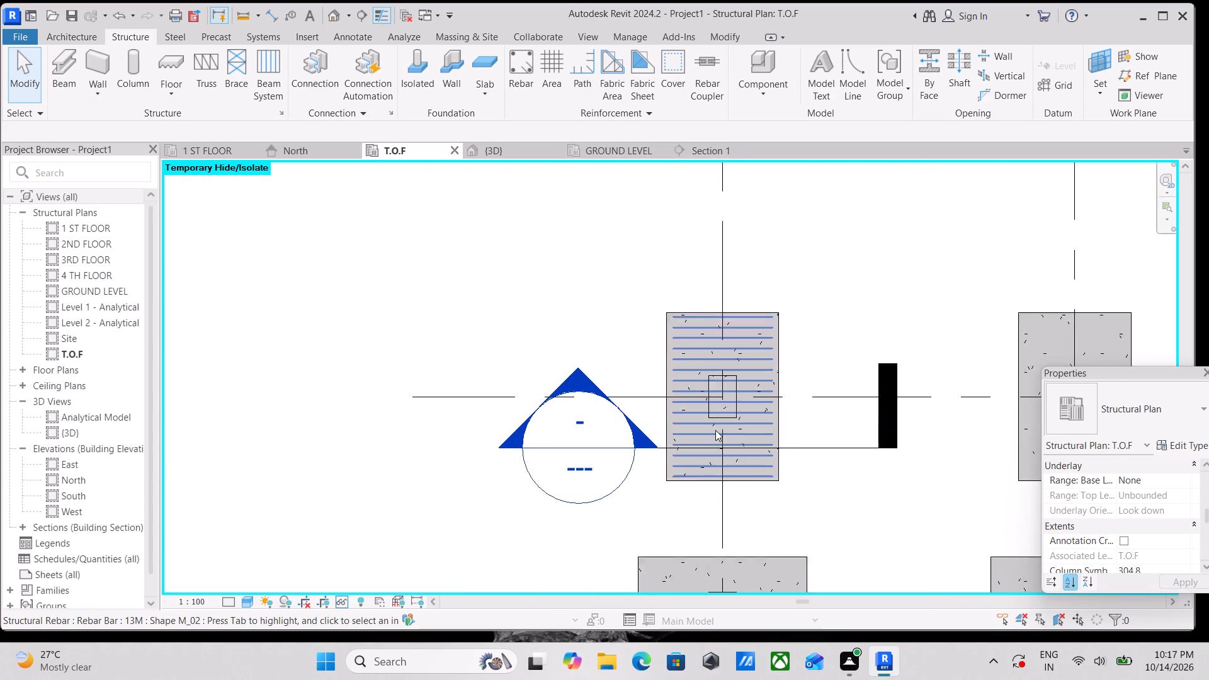
scroll(754, 449, up, 3)
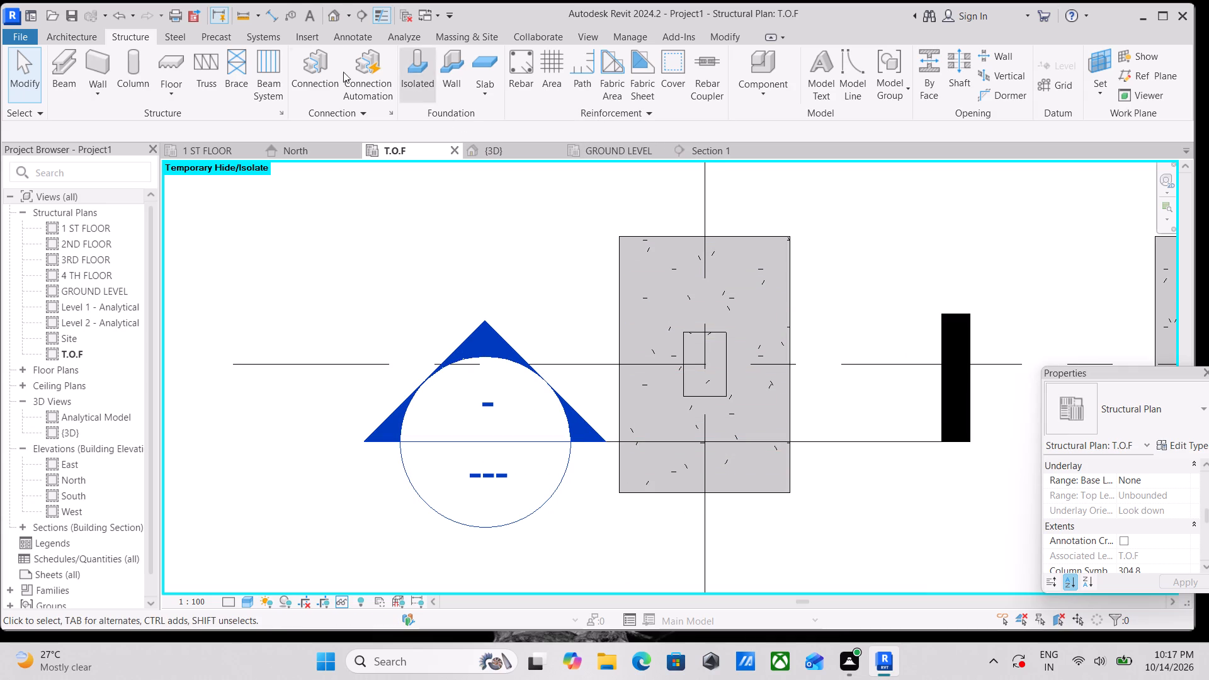
click(363, 11)
click(587, 354)
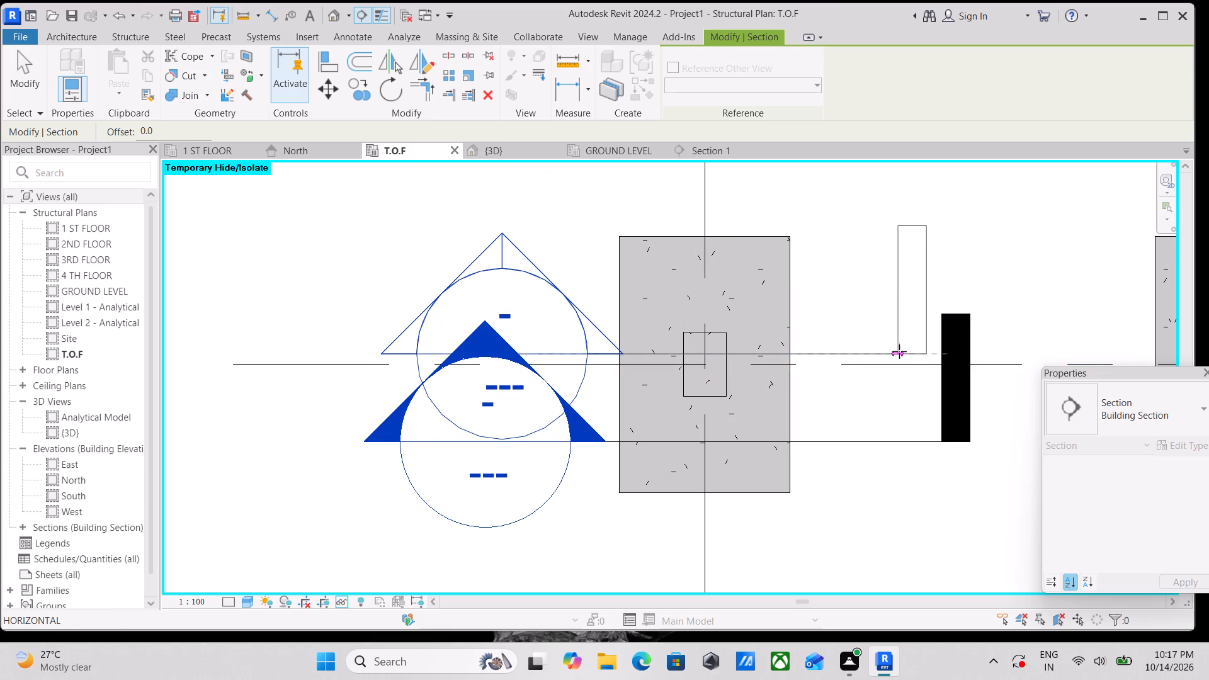
click(1045, 356)
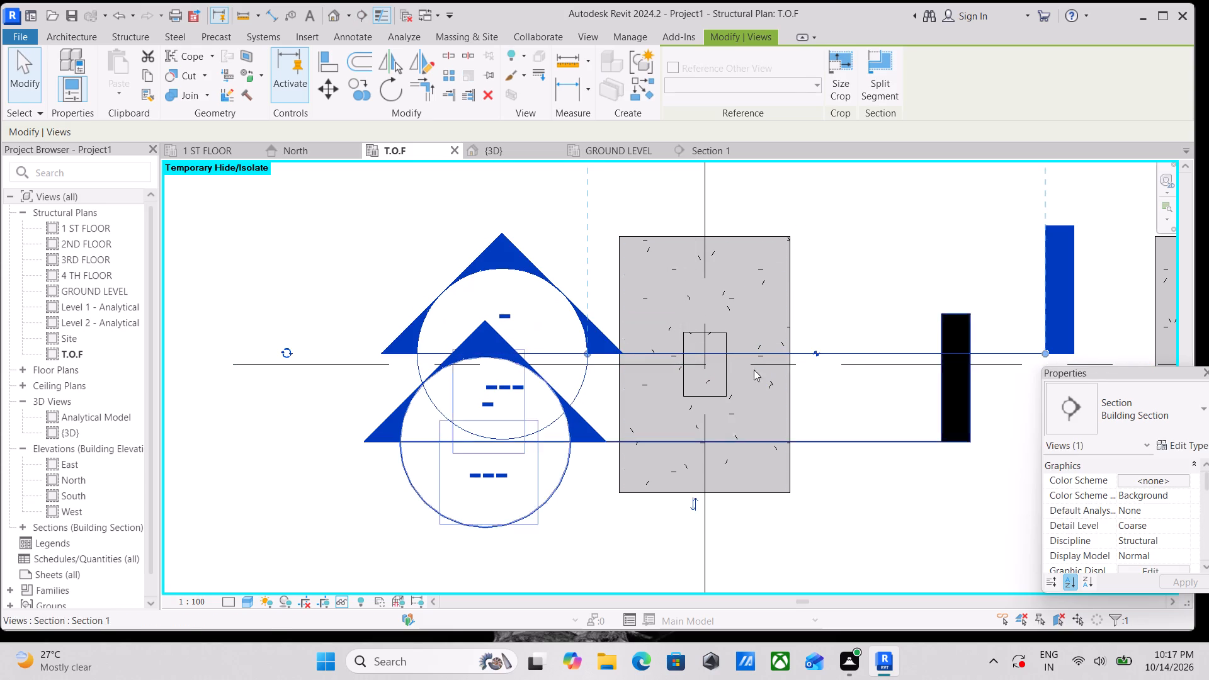
Pull the new section's far clip boundary in so that it ends within the footing at grids A and 1.
scroll(728, 310, down, 5)
middle_drag(805, 263, 771, 431)
drag(758, 271, 739, 445)
scroll(735, 482, up, 4)
middle_drag(762, 519, 761, 510)
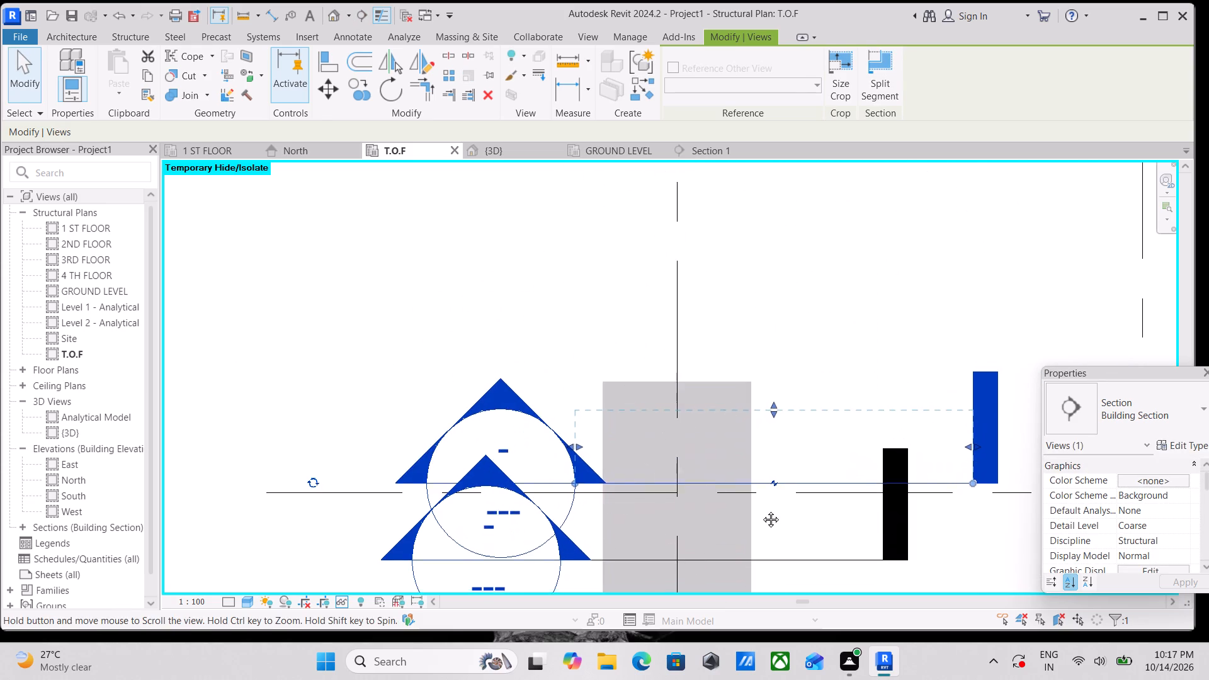
middle_drag(761, 510, 768, 428)
scroll(779, 429, up, 5)
scroll(826, 347, down, 4)
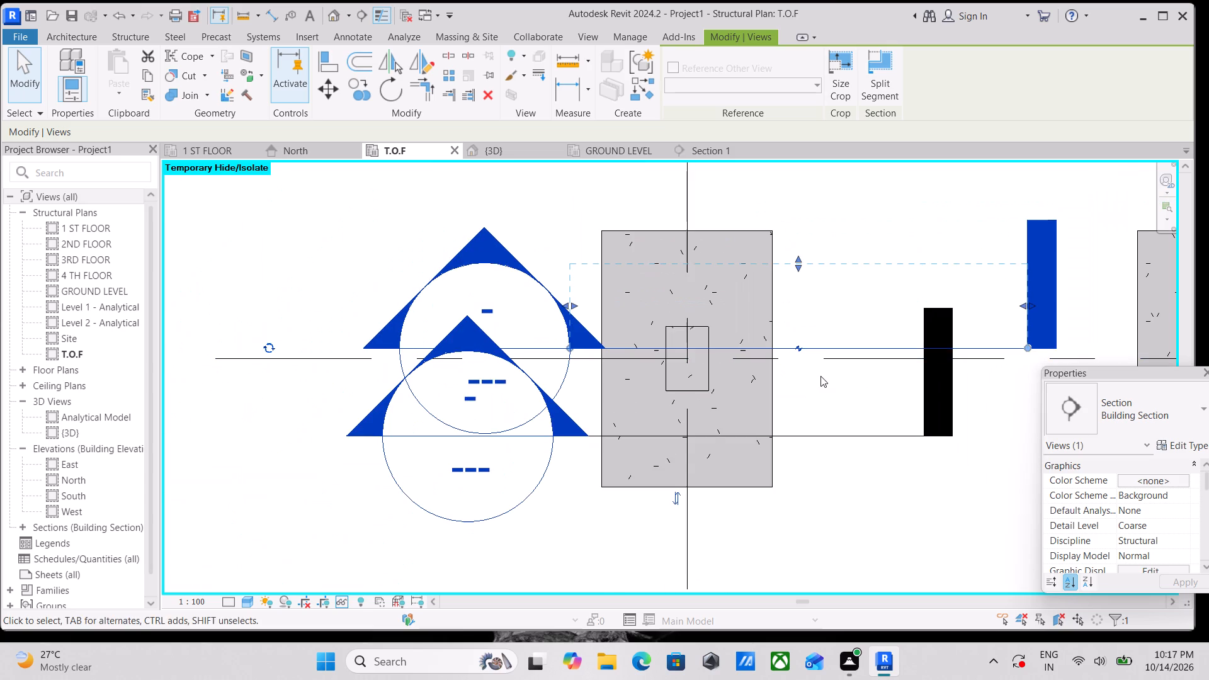
key(Escape)
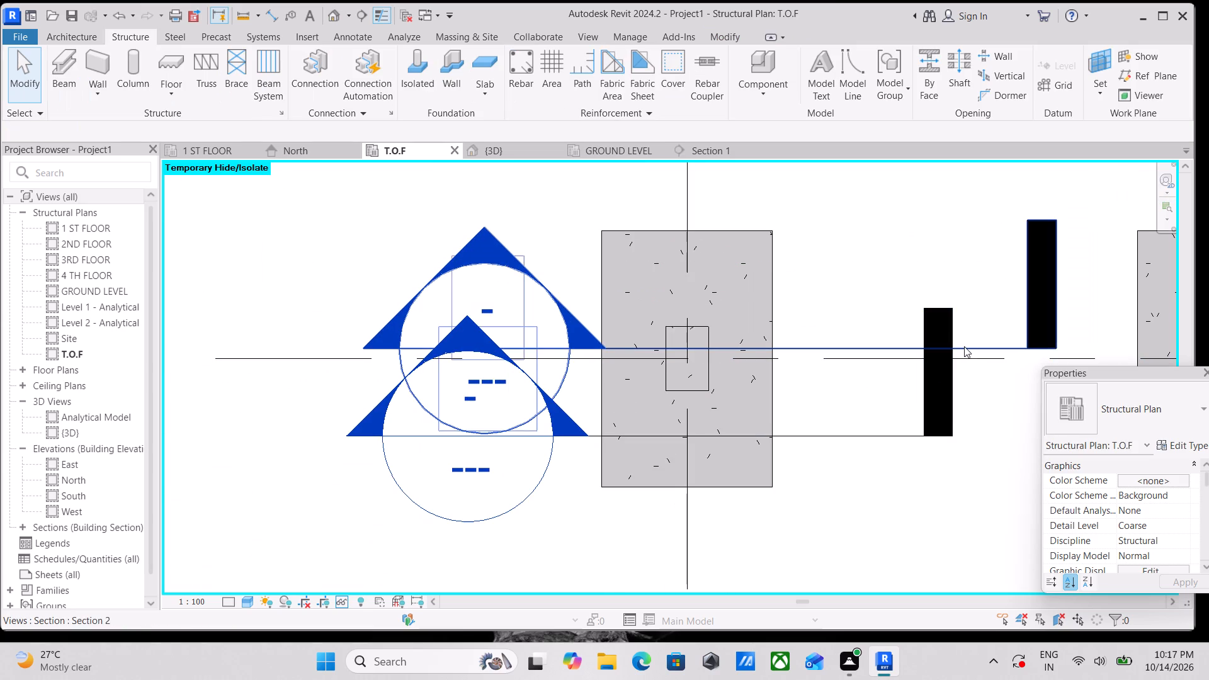
Nudge the new section line just past grid A towards grid B, and pull its far clip boundary in to just beyond the column.
click(964, 346)
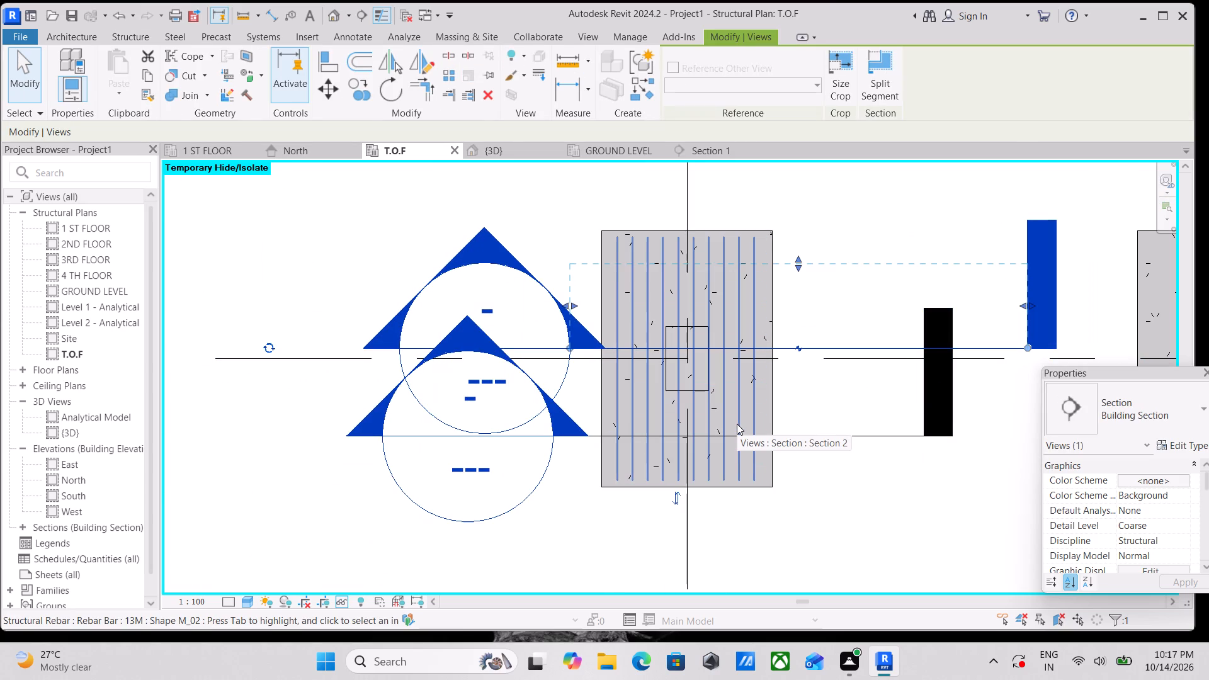
key(Down)
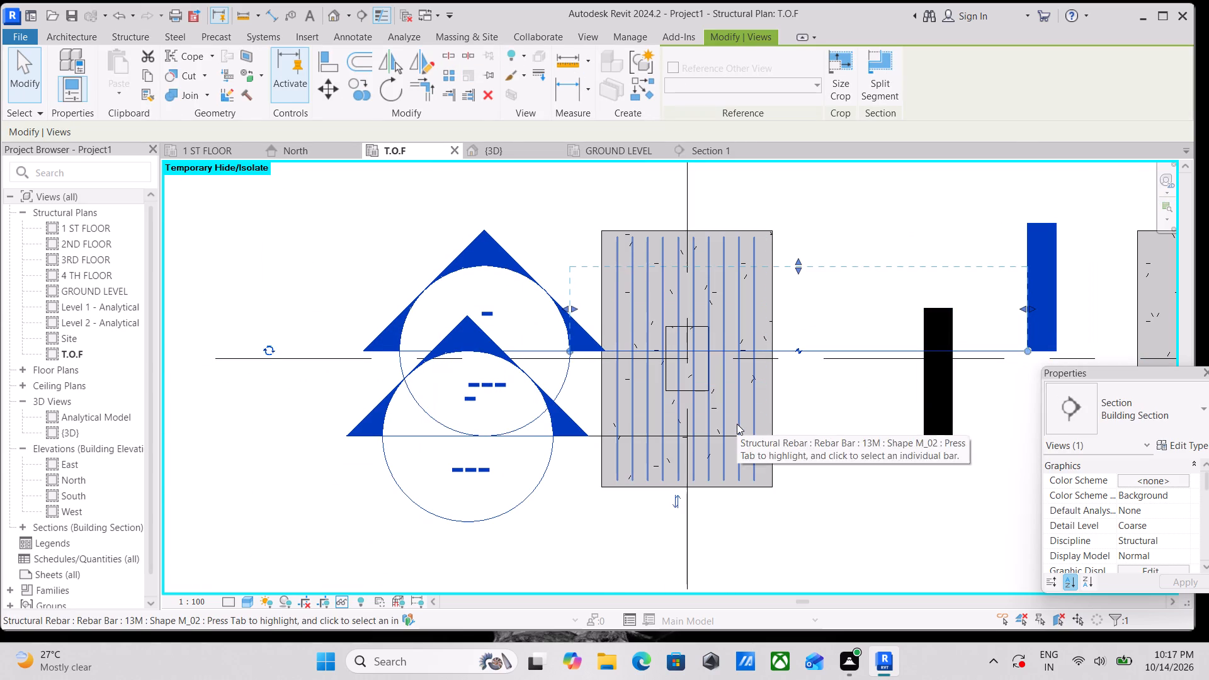
key(Down)
key(Down)
key(Down)
key(Down)
key(Down)
key(Down)
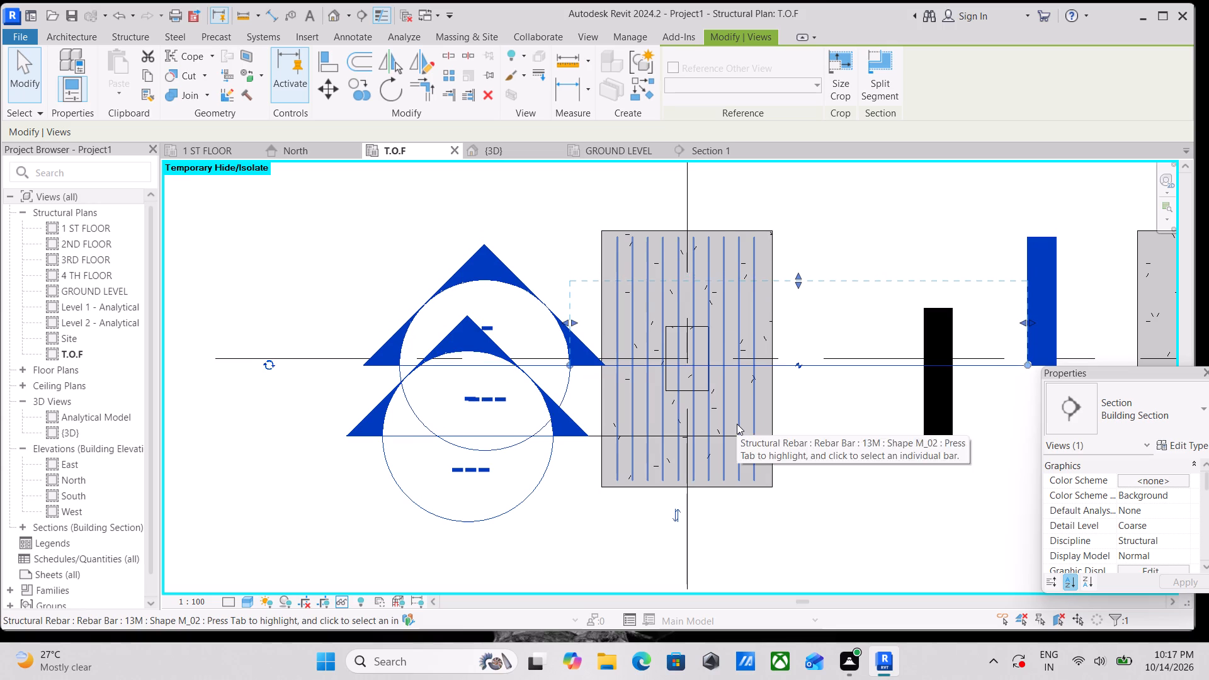
drag(796, 278, 797, 300)
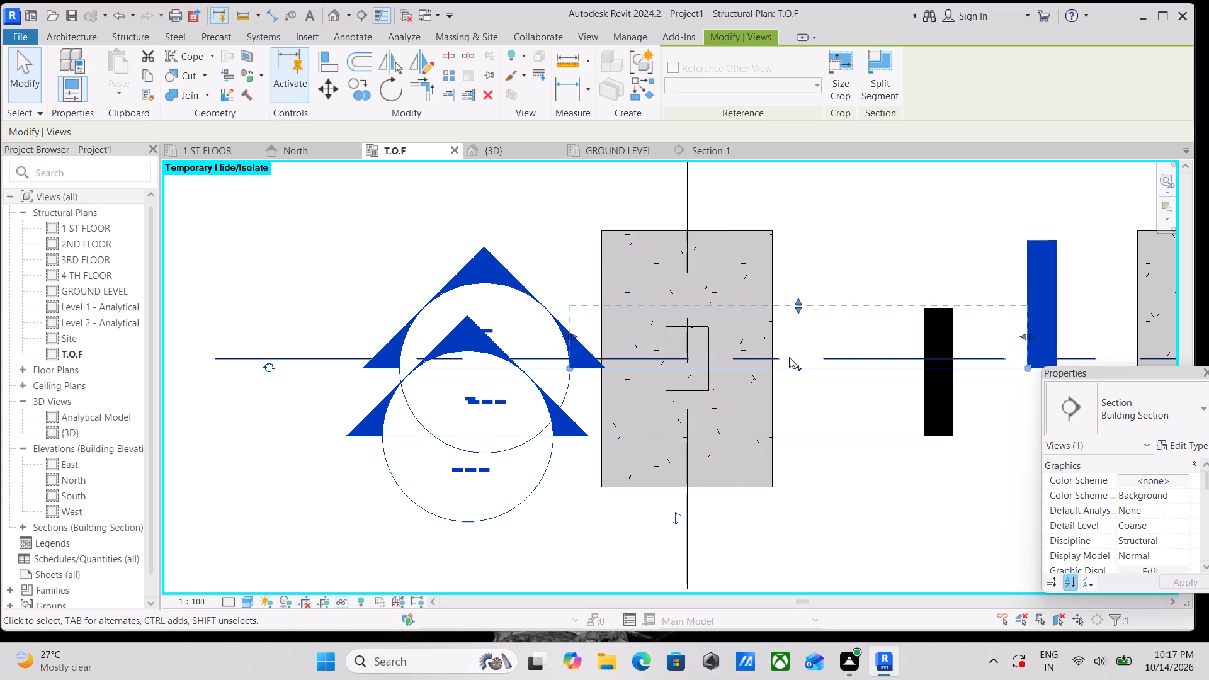
Open the new section's view and examine the column between the footing and the ground-level beam.
click(483, 263)
right_click(483, 263)
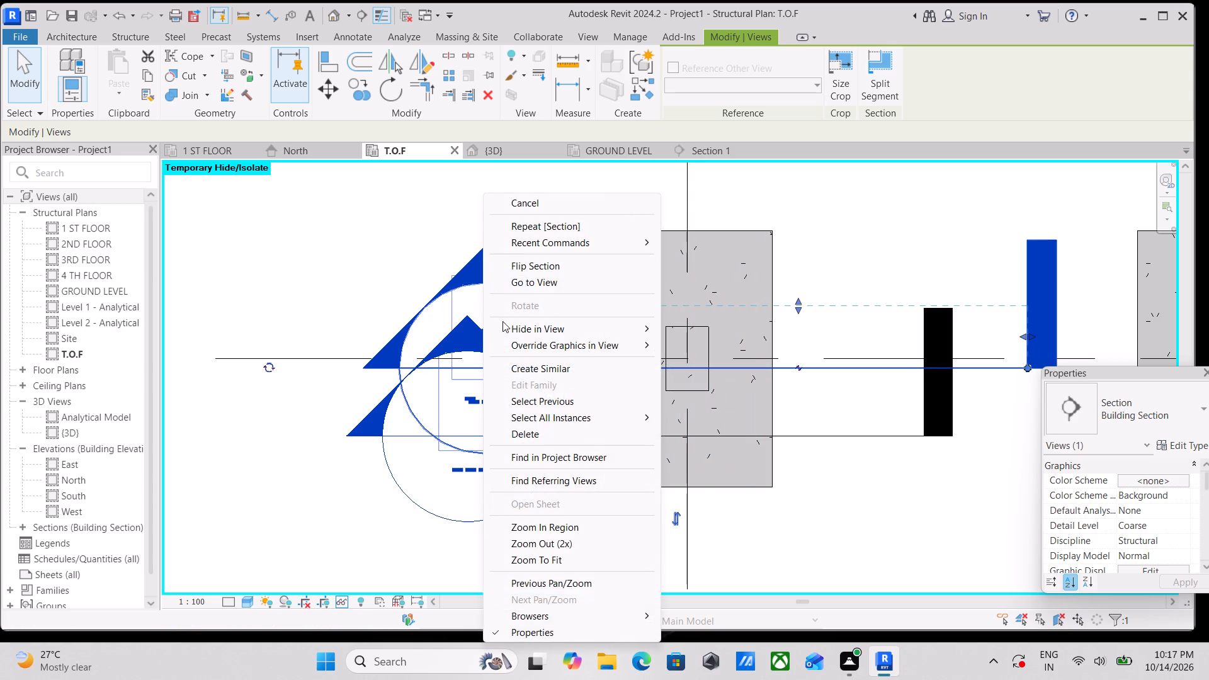
click(550, 284)
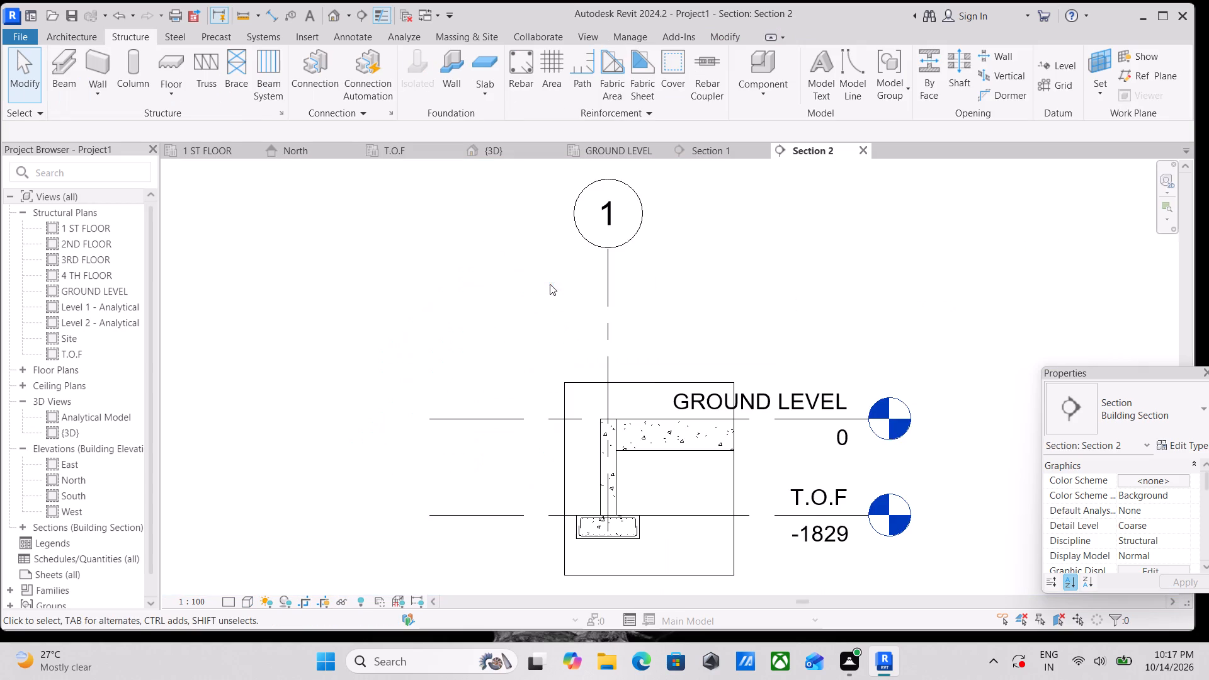
scroll(637, 492, up, 3)
click(596, 489)
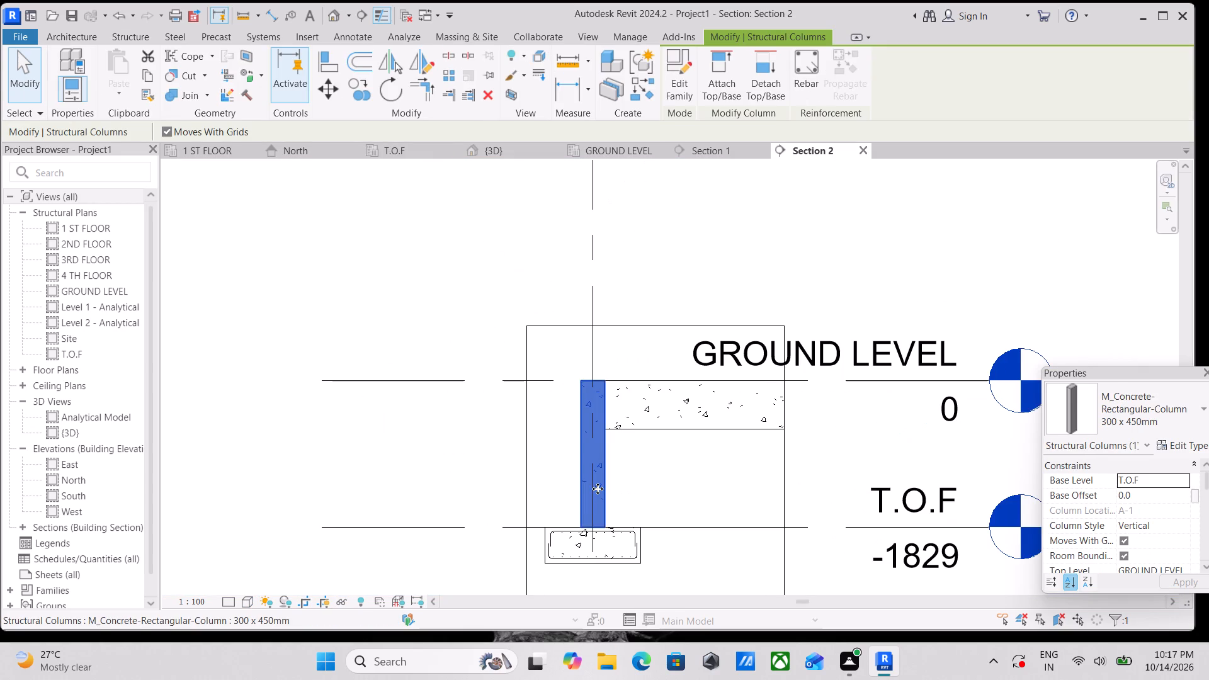
scroll(598, 489, up, 2)
key(Escape)
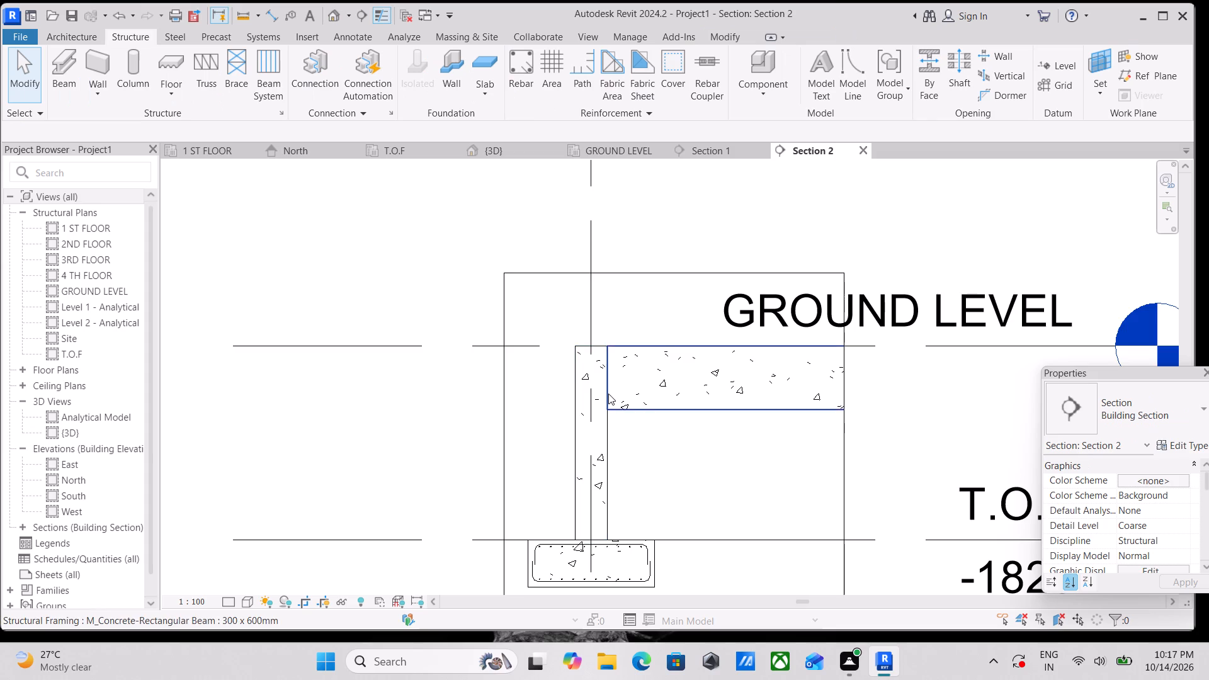
scroll(608, 394, down, 1)
middle_drag(610, 393, 649, 358)
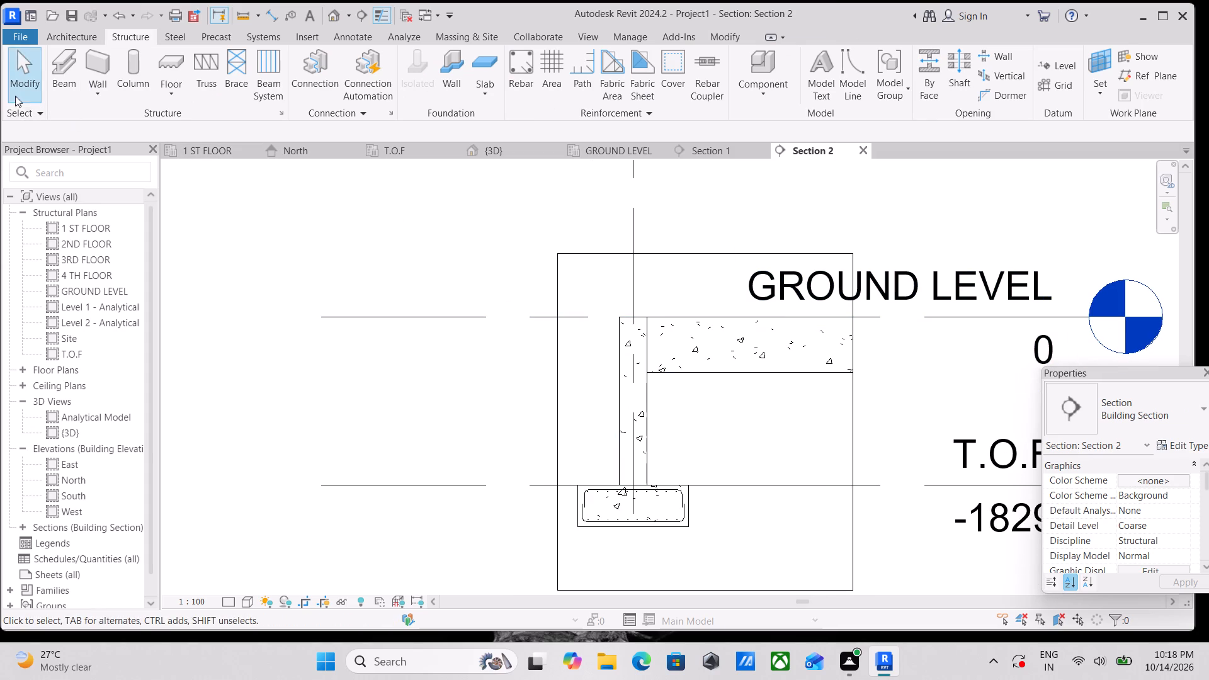
Set the rebar cover of the 300 x 450 mm column in Section 2 to foundation cover rebar <40 mm>.
click(676, 73)
scroll(632, 387, up, 3)
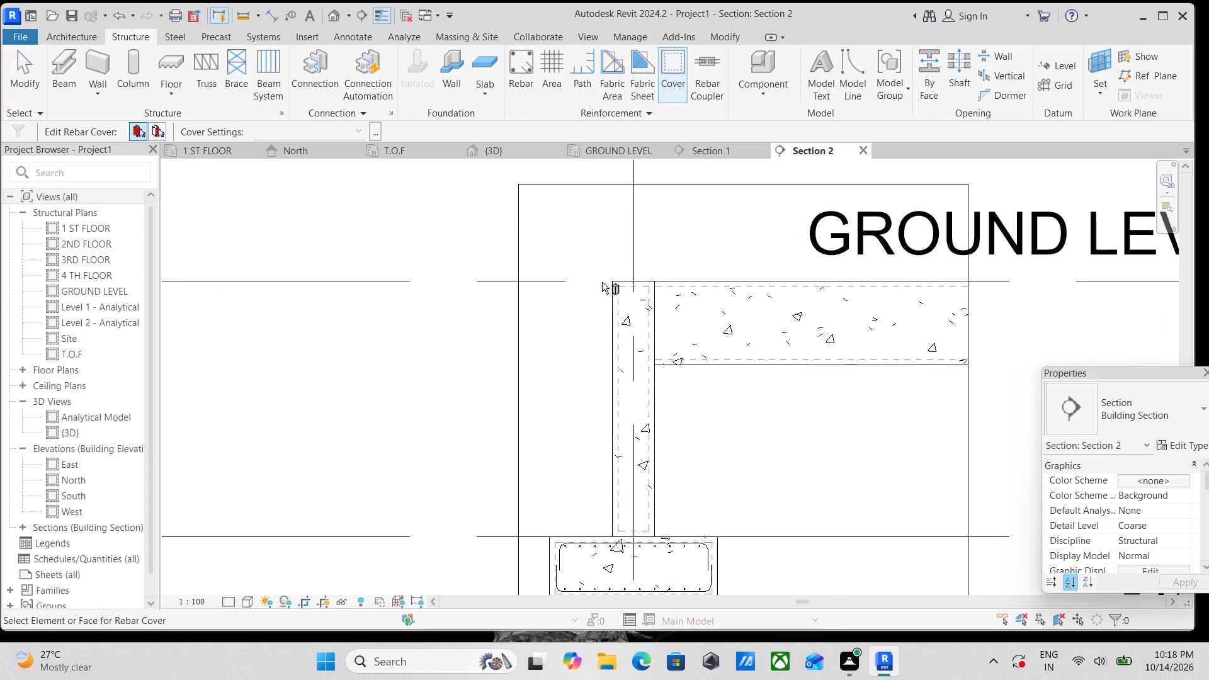
click(650, 449)
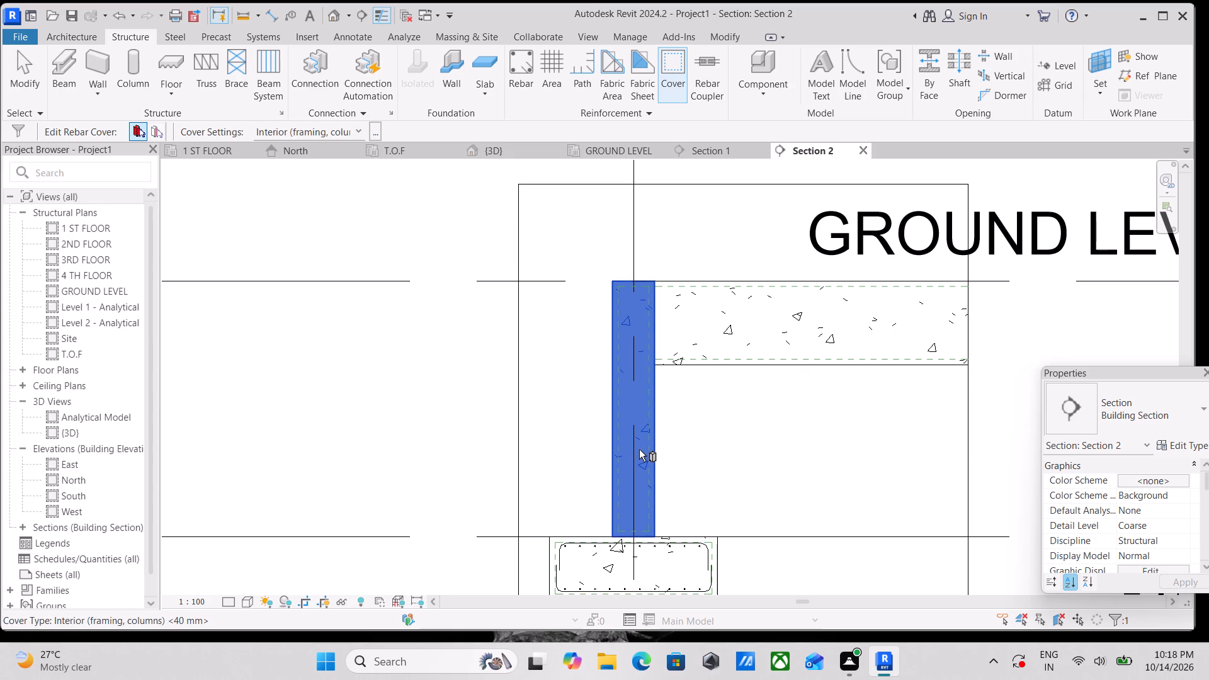
click(359, 130)
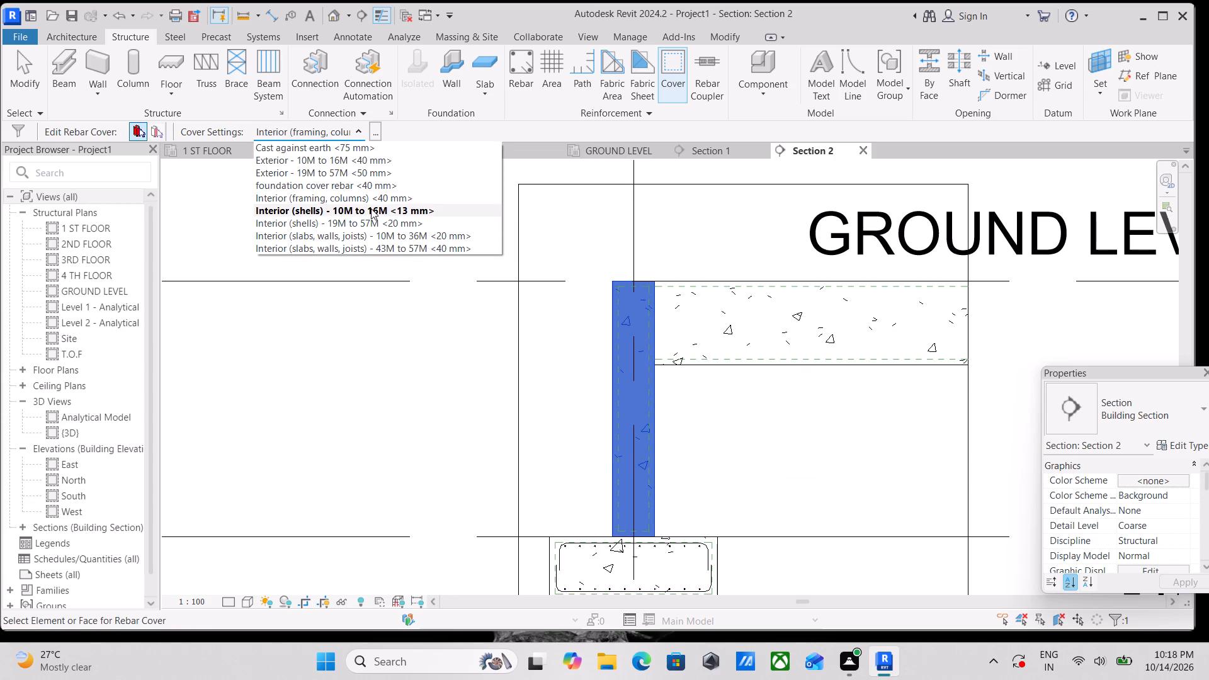
click(327, 188)
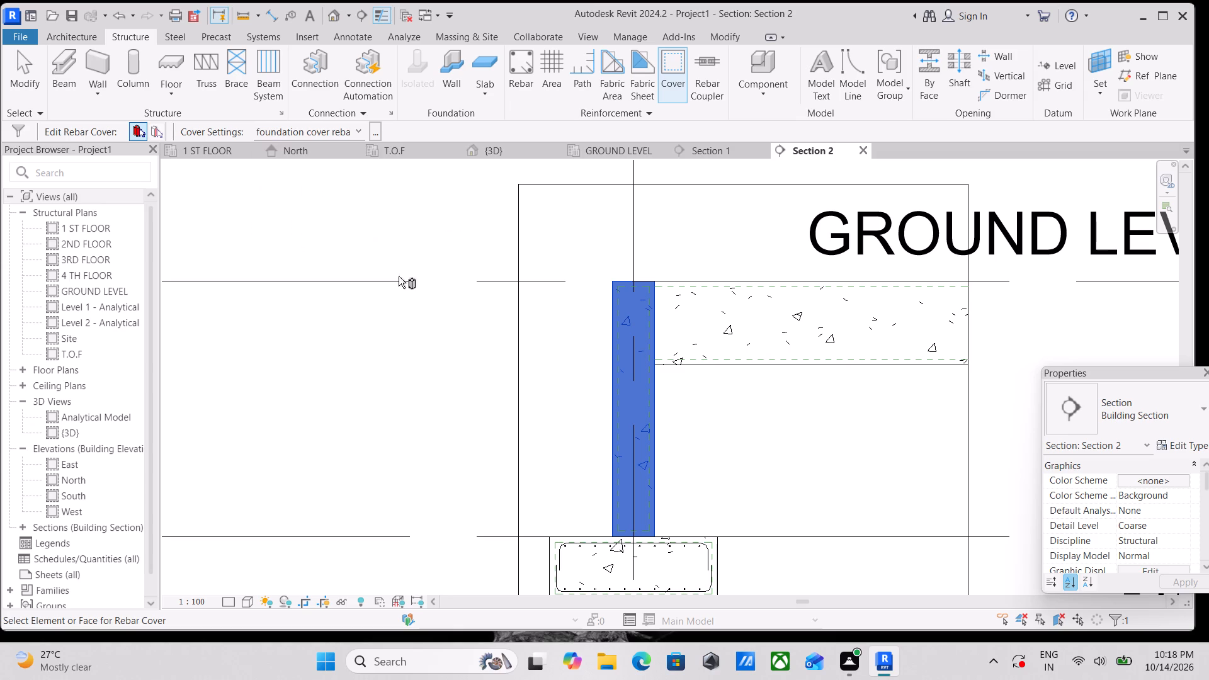
scroll(641, 399, up, 3)
key(Escape)
scroll(618, 289, down, 1)
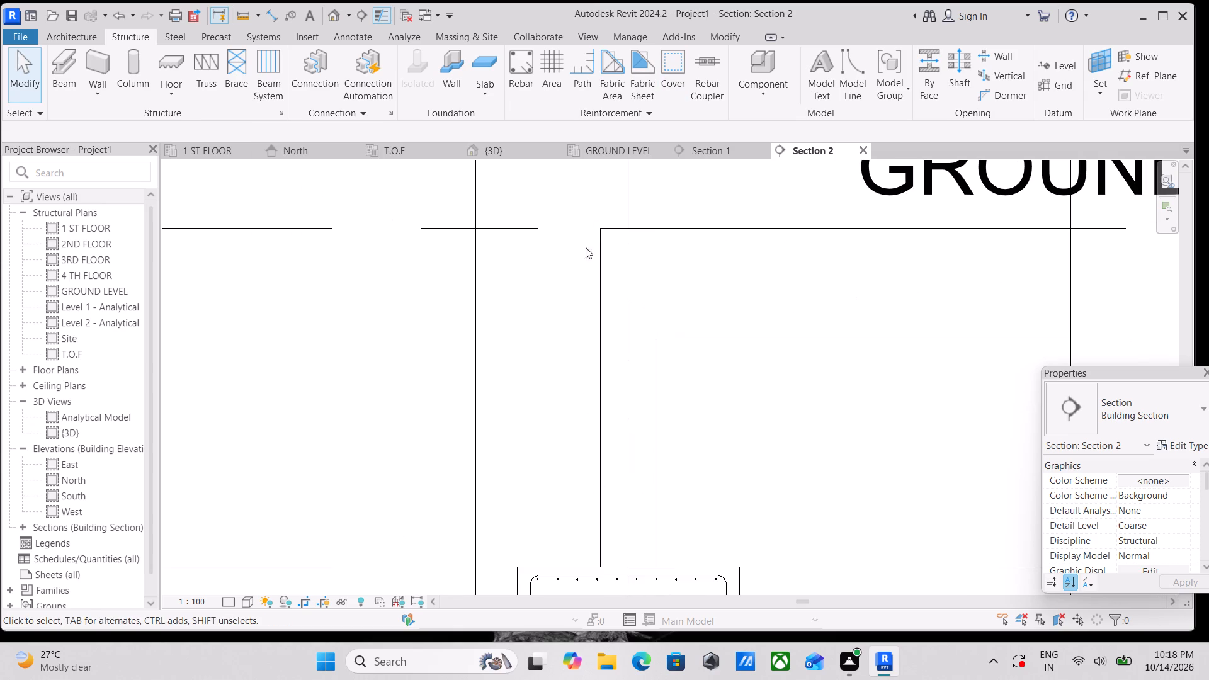
Place a single 13M rebar tie of shape M_T1 horizontally inside the column, just below its top in Section 2.
click(521, 56)
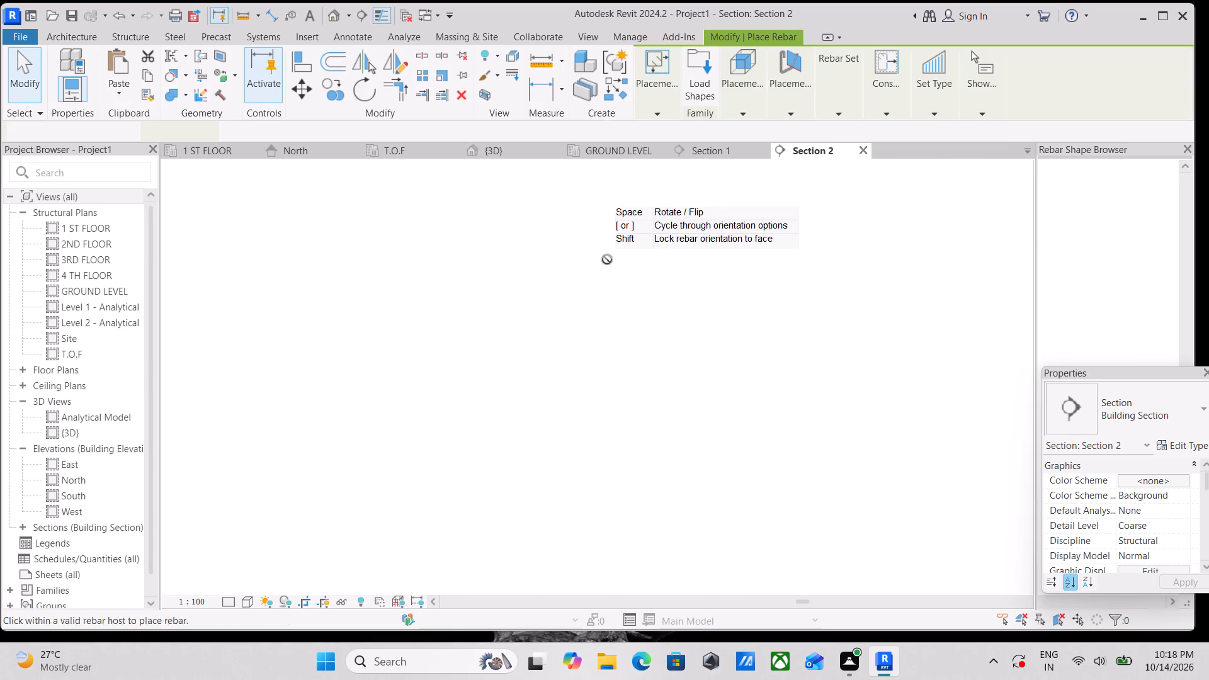
scroll(705, 341, down, 3)
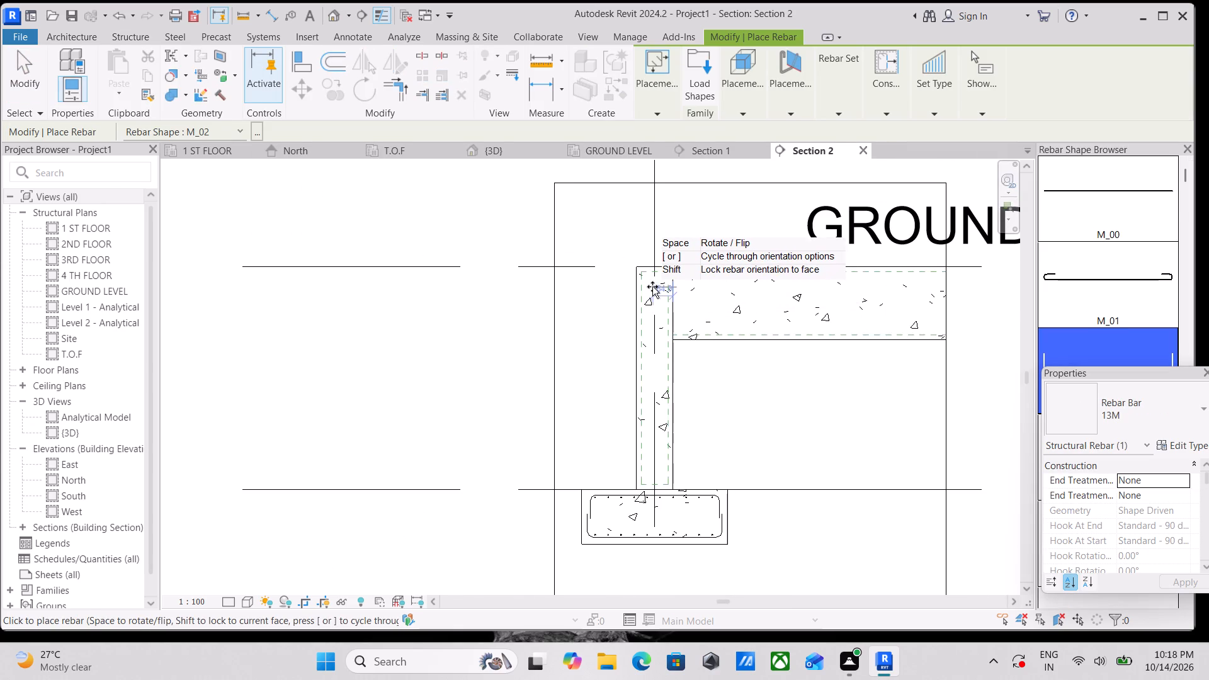
scroll(655, 286, up, 6)
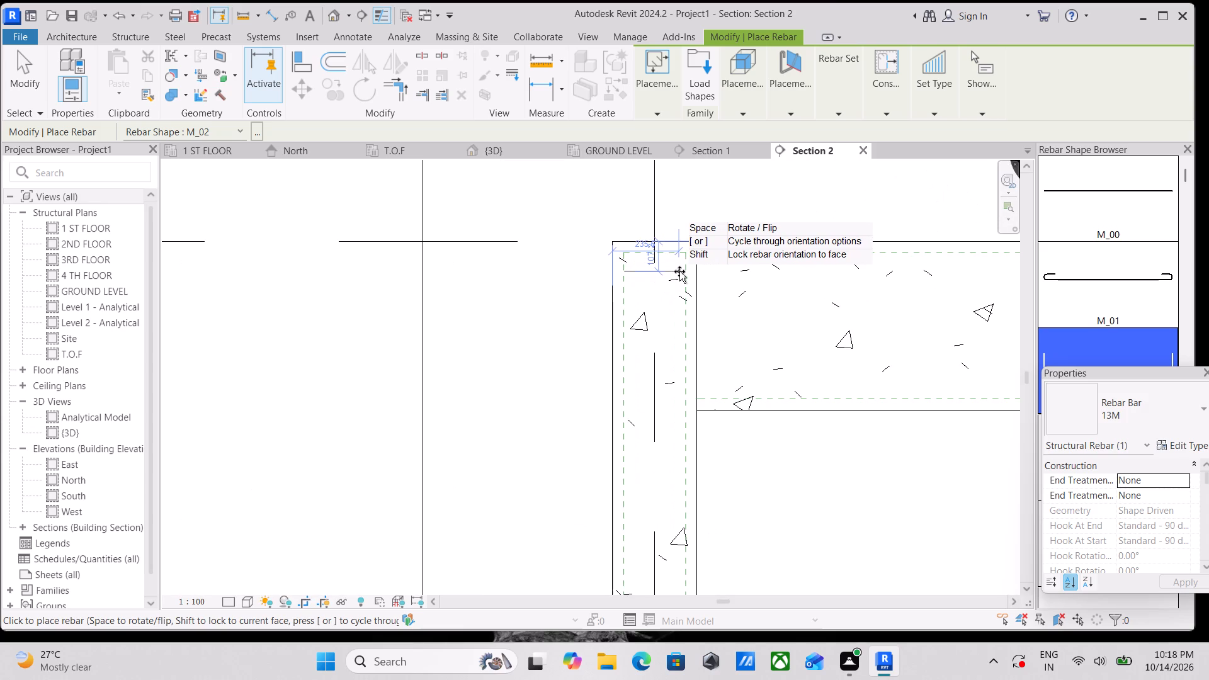
scroll(1120, 293, down, 2)
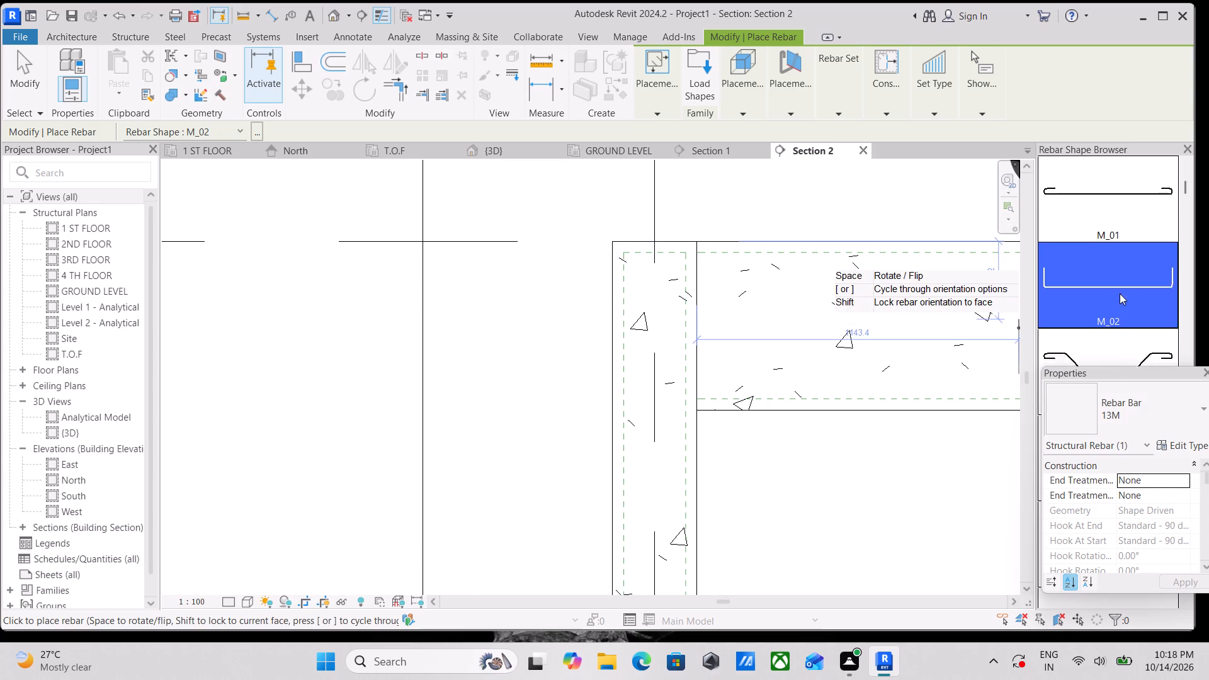
scroll(1120, 293, down, 6)
scroll(1118, 293, down, 17)
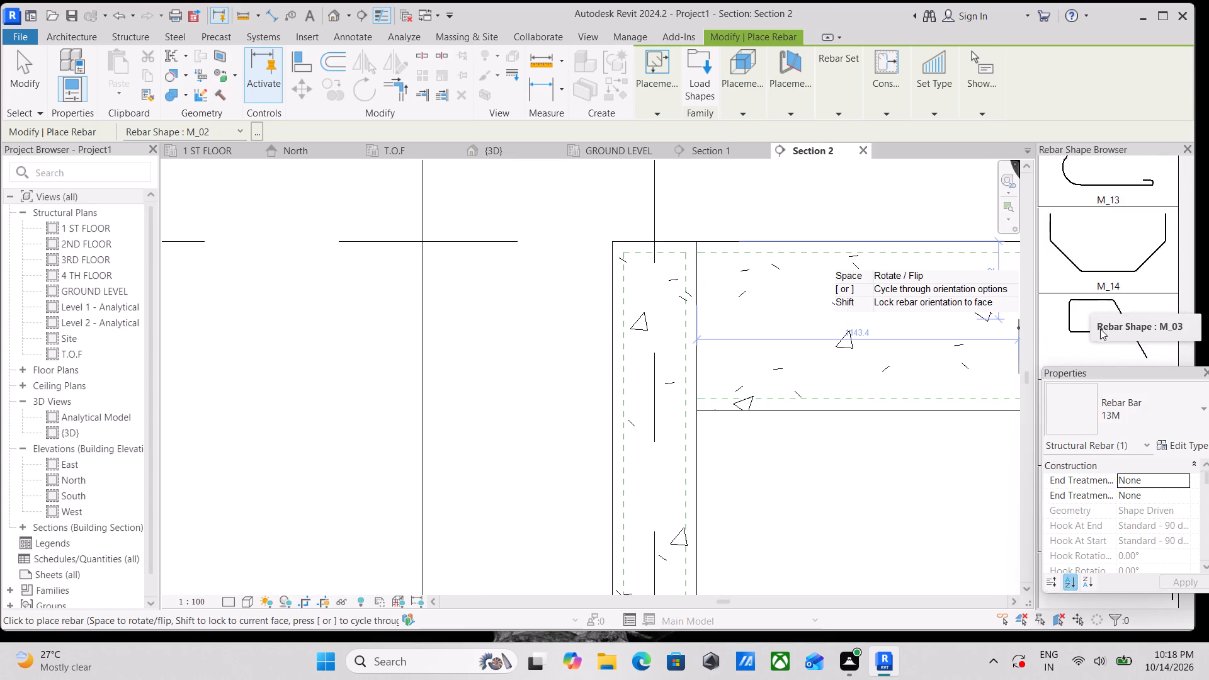
scroll(1100, 329, down, 6)
scroll(1100, 329, up, 12)
scroll(1132, 298, down, 19)
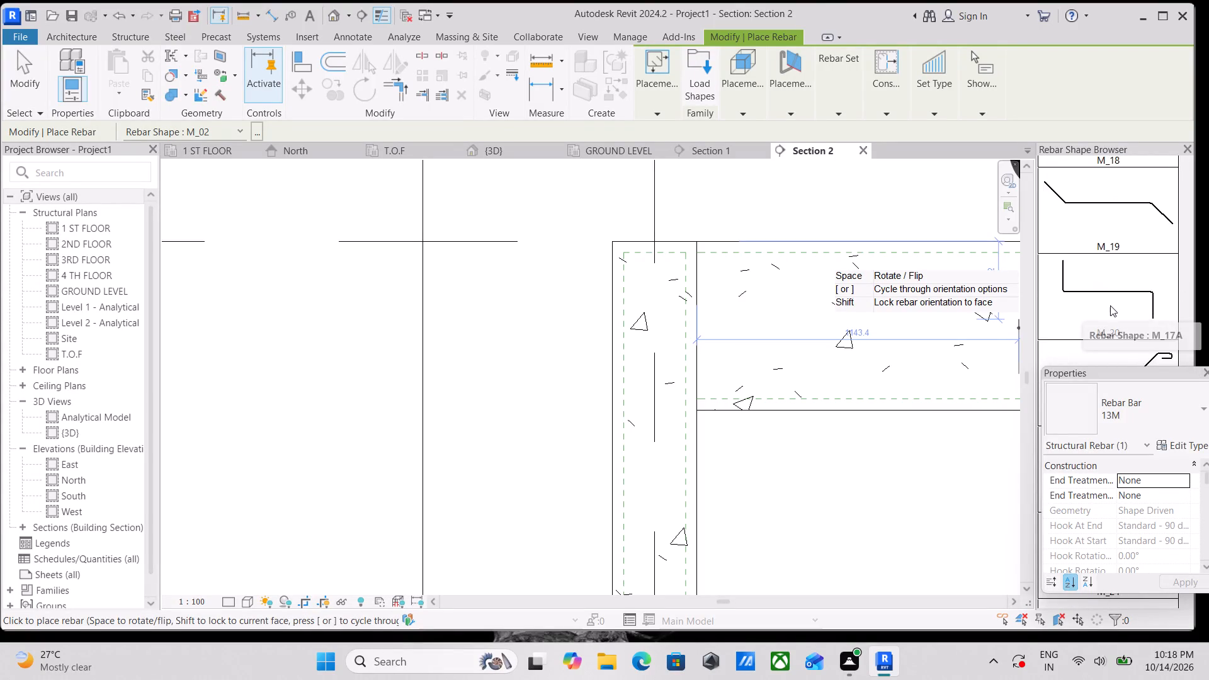
scroll(1110, 306, down, 16)
scroll(1110, 306, up, 6)
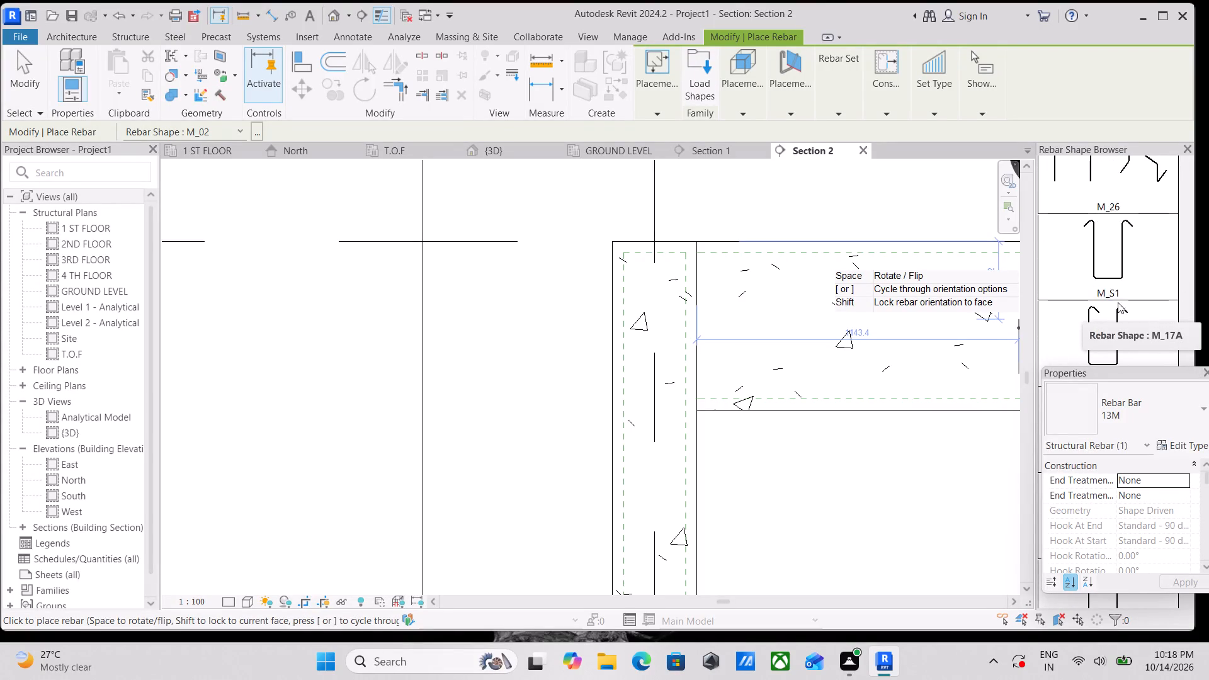
scroll(1118, 302, up, 20)
scroll(1118, 302, up, 9)
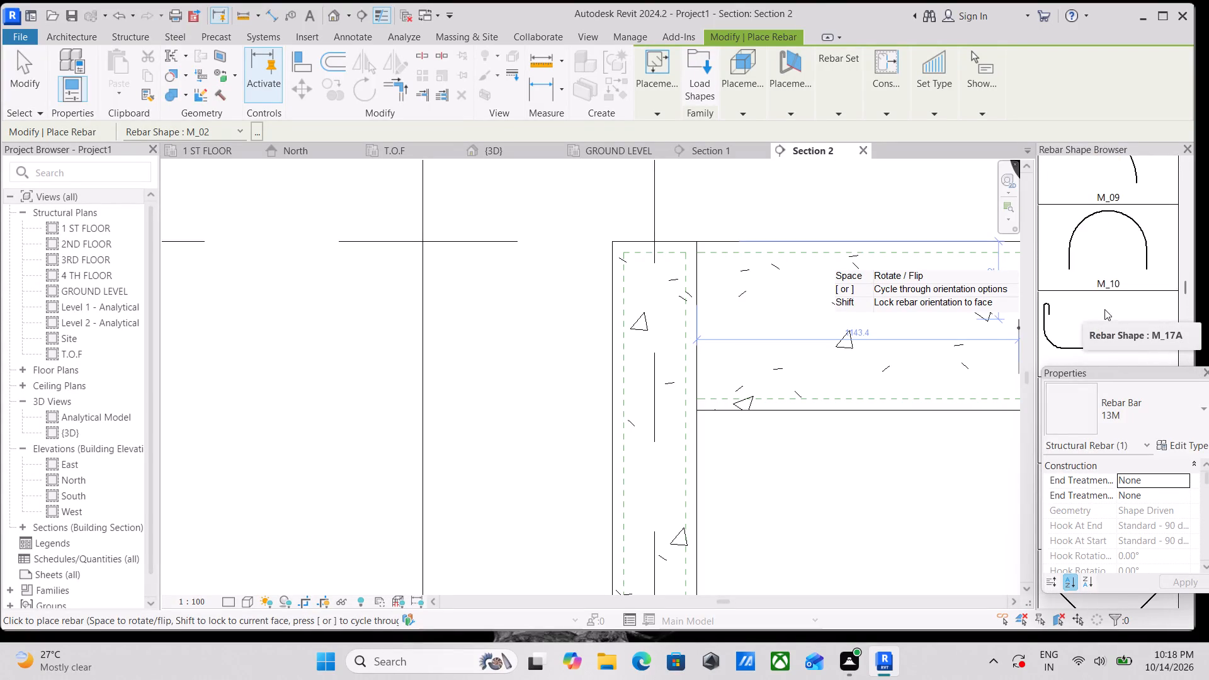
scroll(1112, 290, up, 5)
scroll(1112, 290, down, 20)
scroll(1112, 290, down, 4)
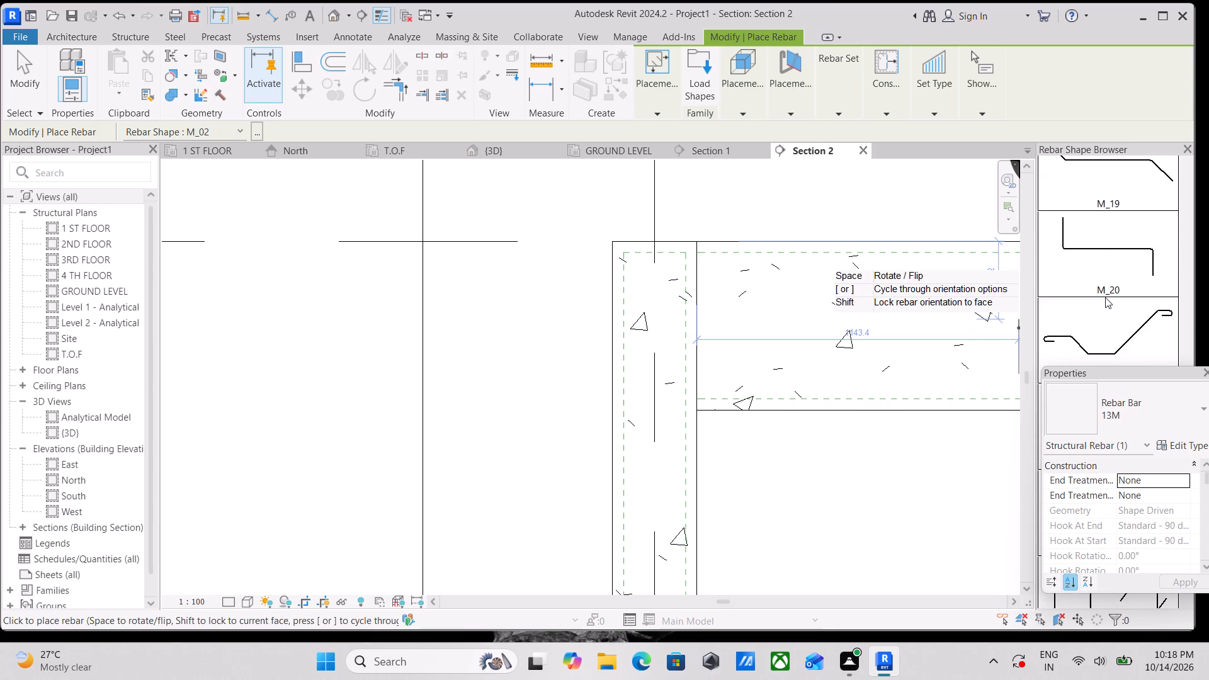
scroll(1105, 297, down, 20)
scroll(1105, 297, down, 7)
scroll(1108, 303, up, 2)
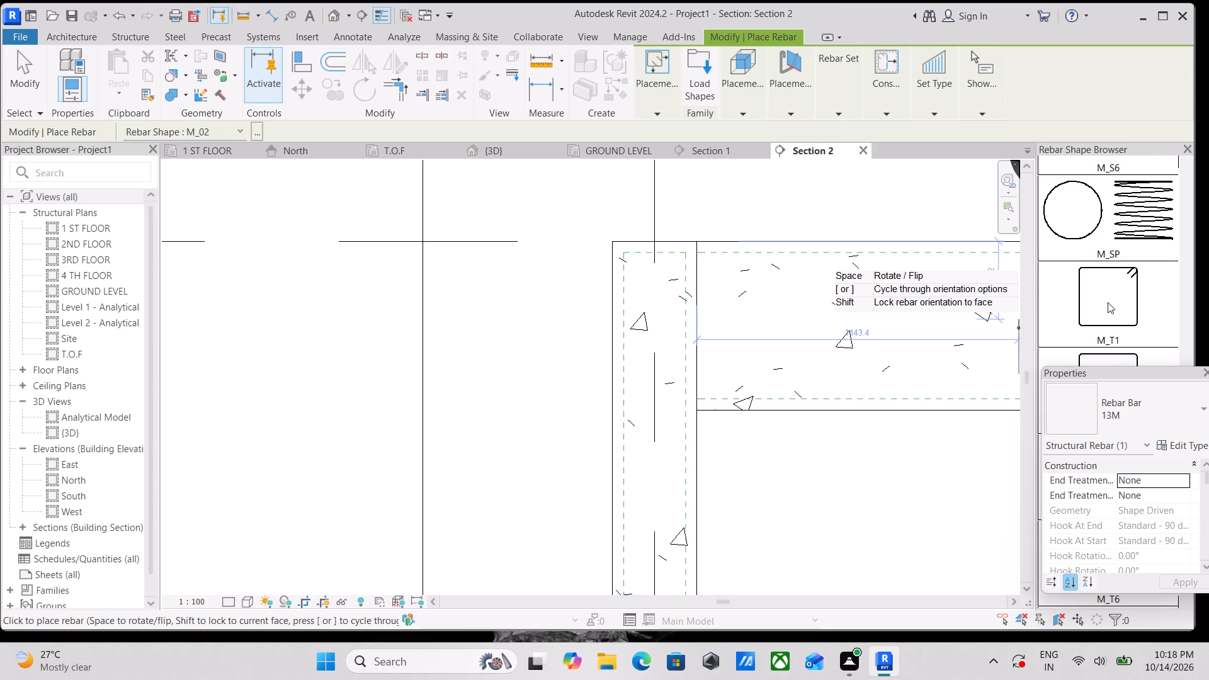
scroll(1108, 302, up, 1)
scroll(1108, 302, down, 3)
click(1120, 200)
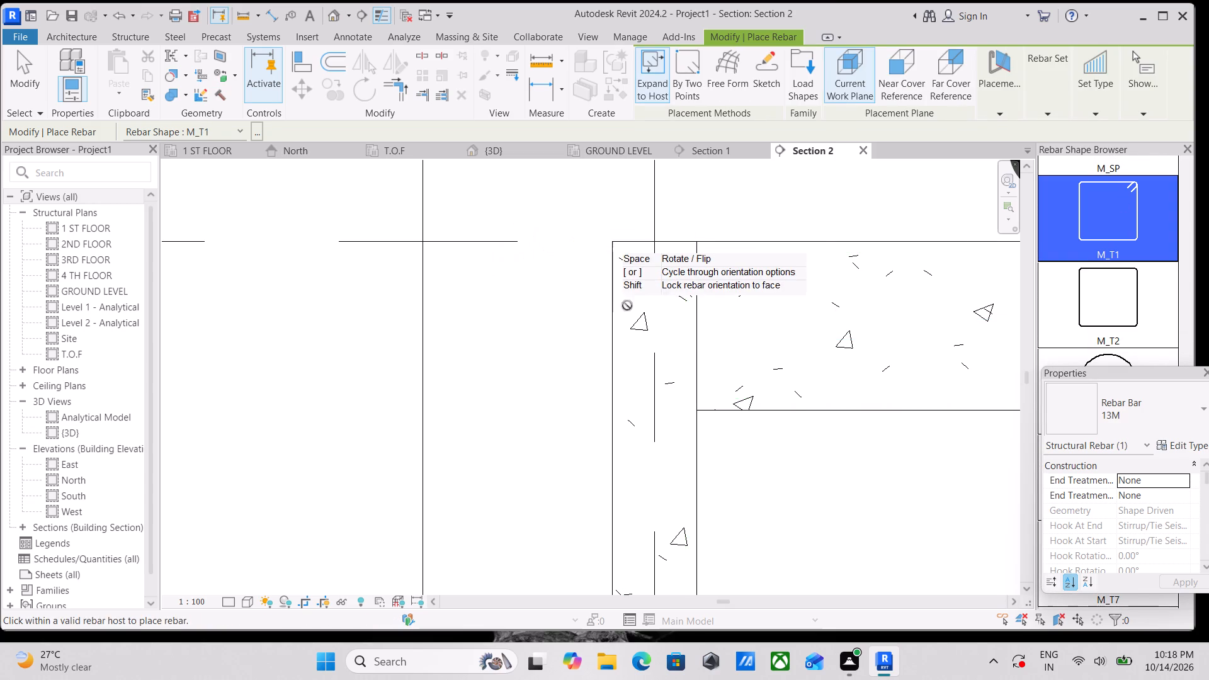
scroll(637, 276, up, 7)
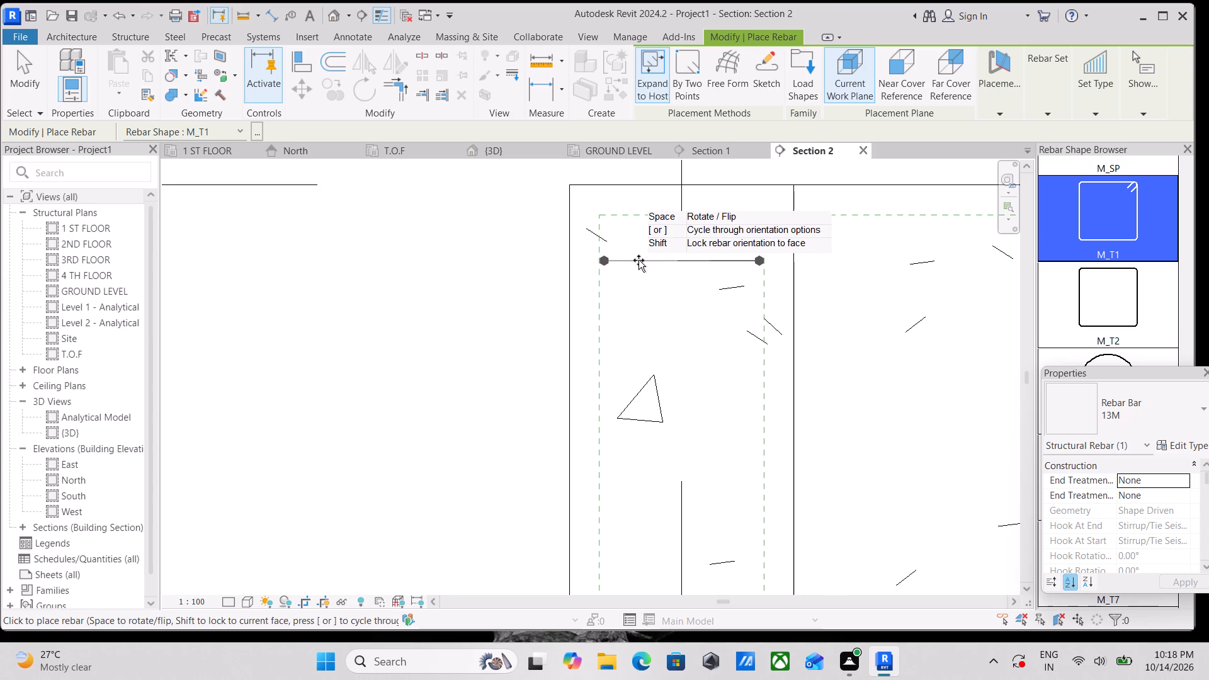
click(639, 259)
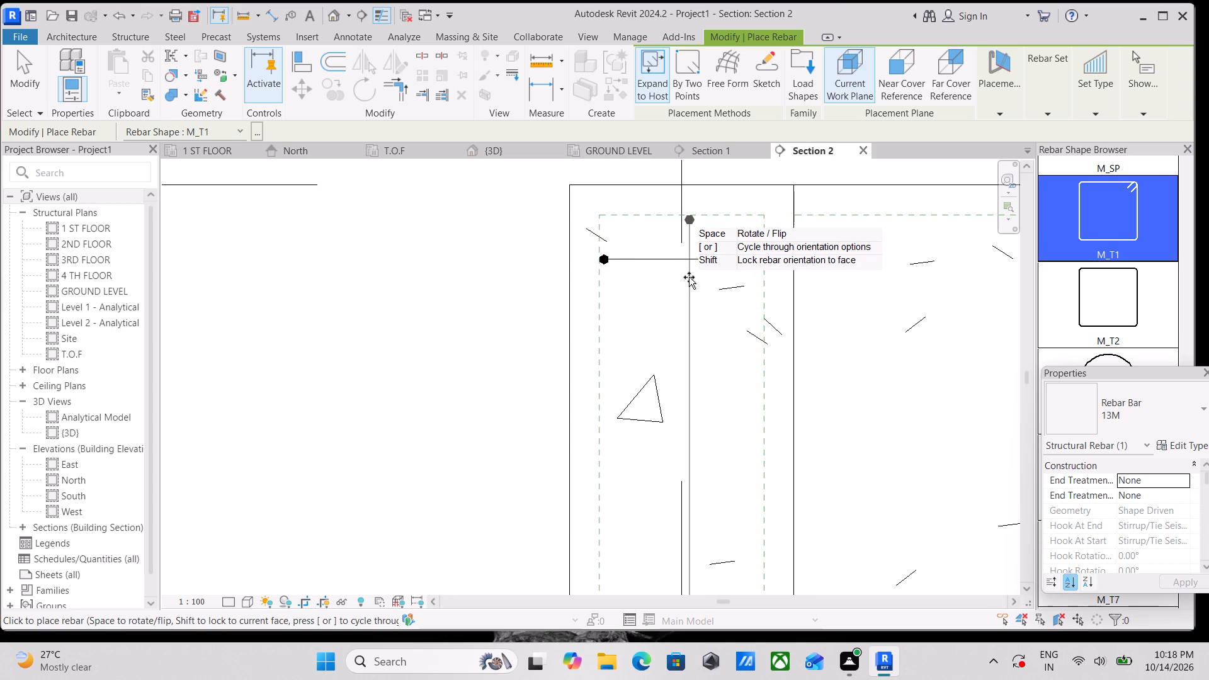
key(Escape)
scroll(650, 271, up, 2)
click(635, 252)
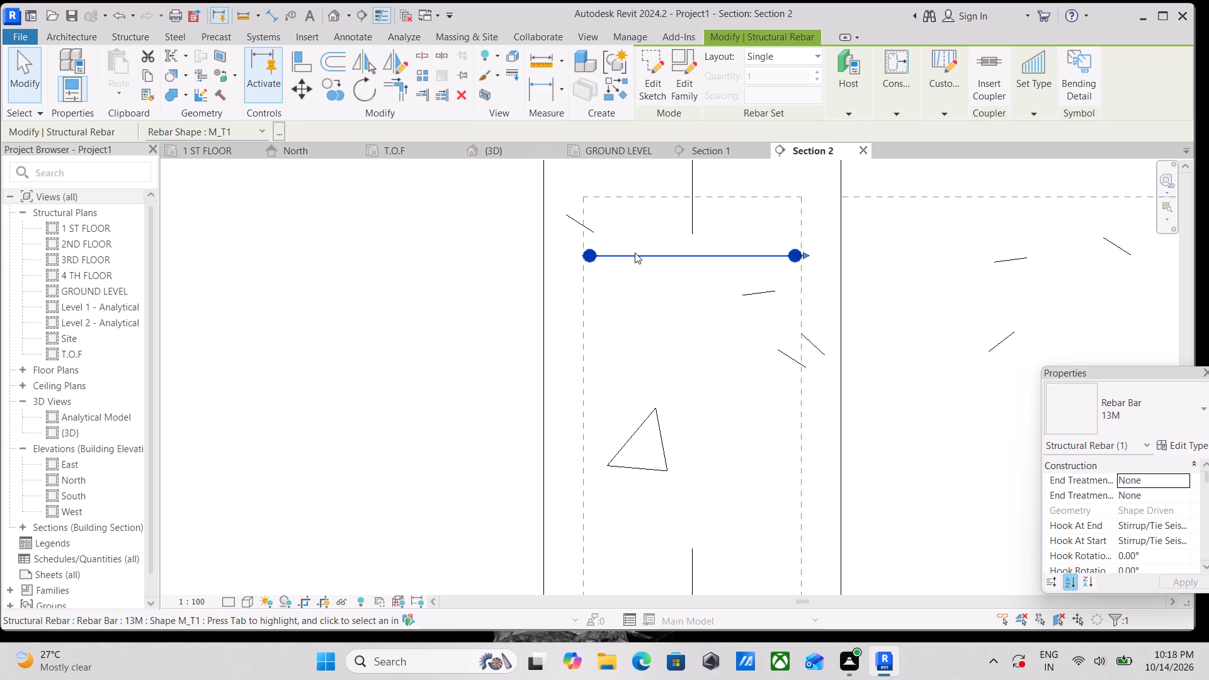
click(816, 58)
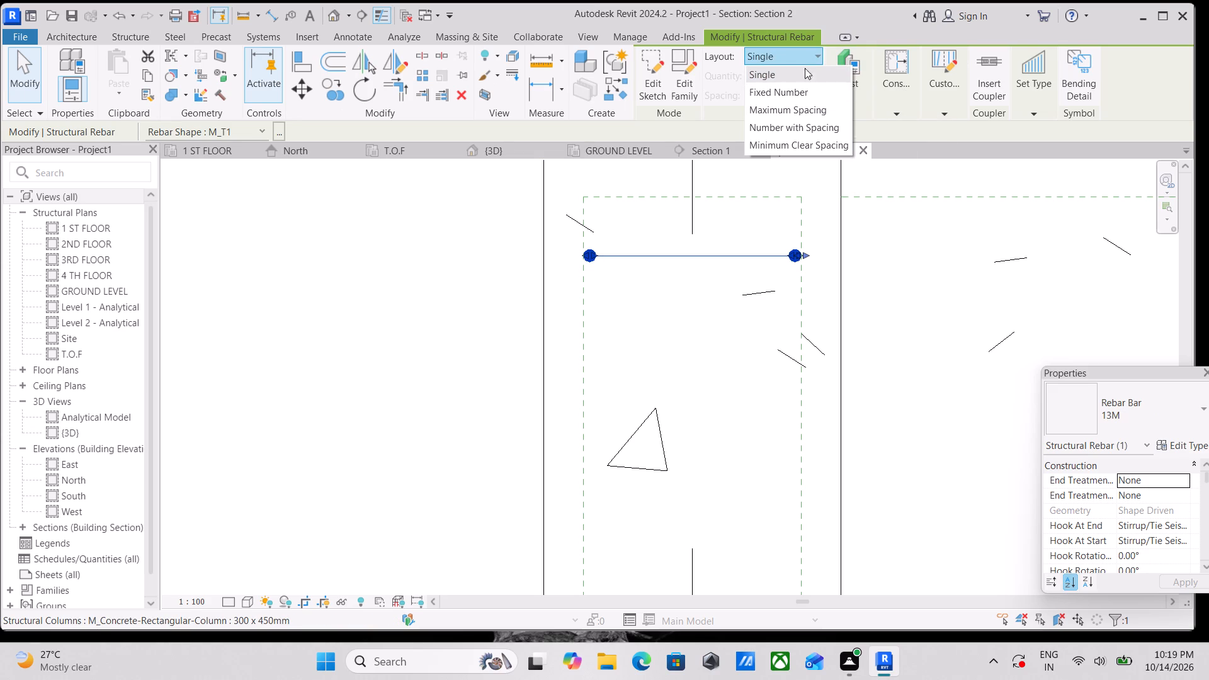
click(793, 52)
Set the detail level of the Section 2 view to Fine.
scroll(729, 262, up, 2)
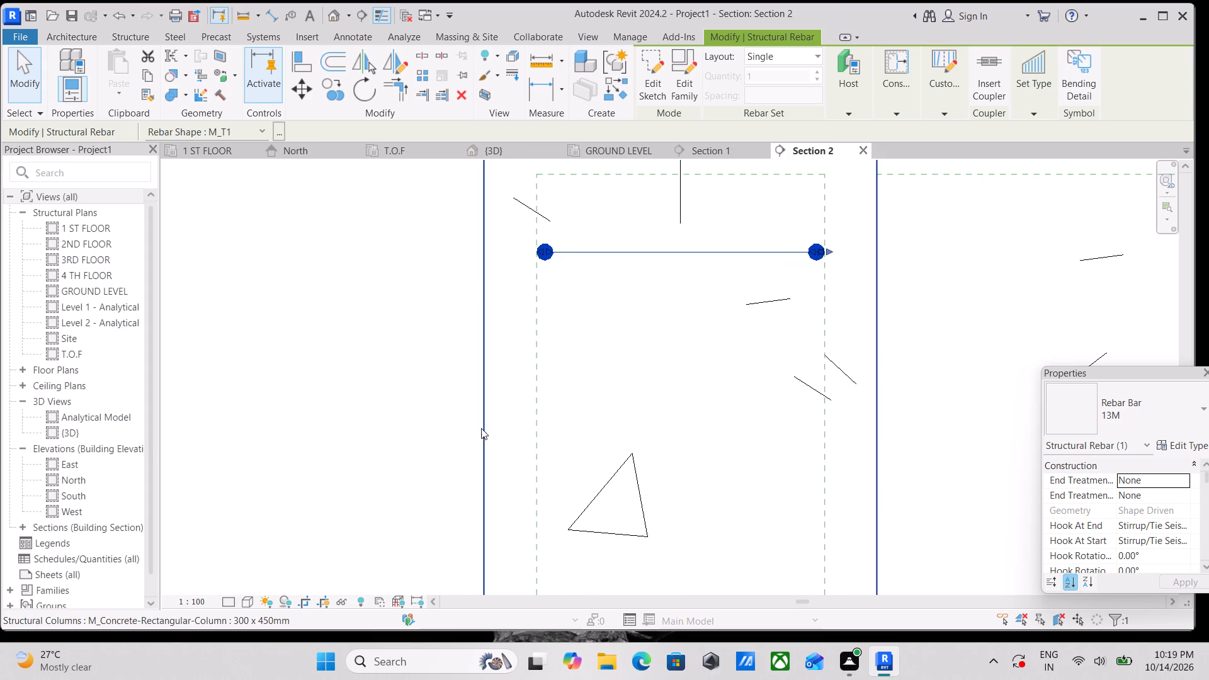
click(232, 598)
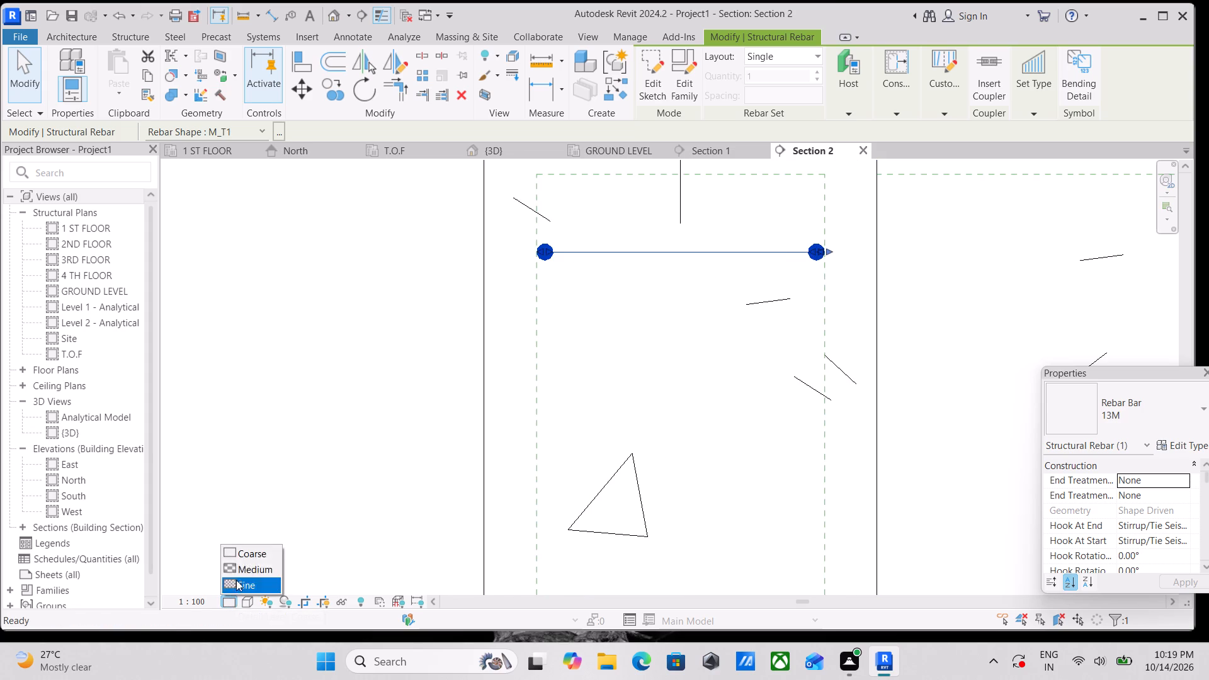
click(237, 586)
scroll(810, 225, down, 1)
middle_drag(810, 225, 805, 257)
Set the column's M_T1 tie to be shown unobscured in the {3D} view.
click(719, 269)
scroll(1157, 479, down, 1)
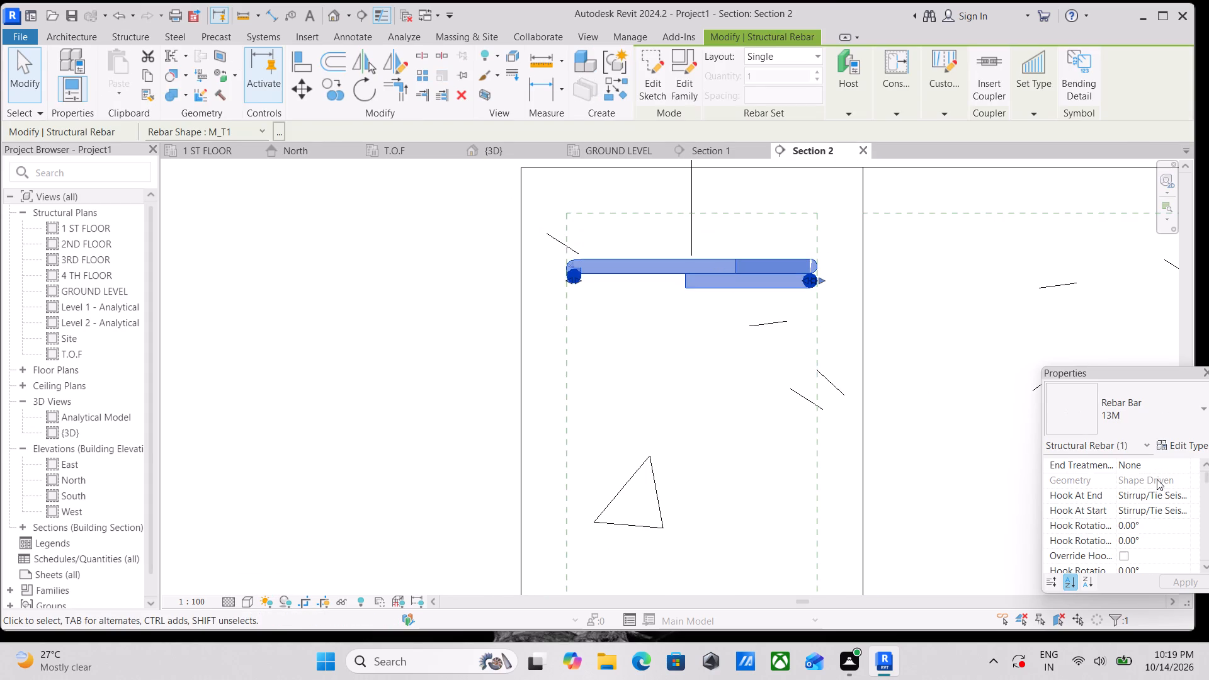
scroll(1160, 470, down, 2)
scroll(1135, 493, up, 3)
scroll(1132, 507, down, 2)
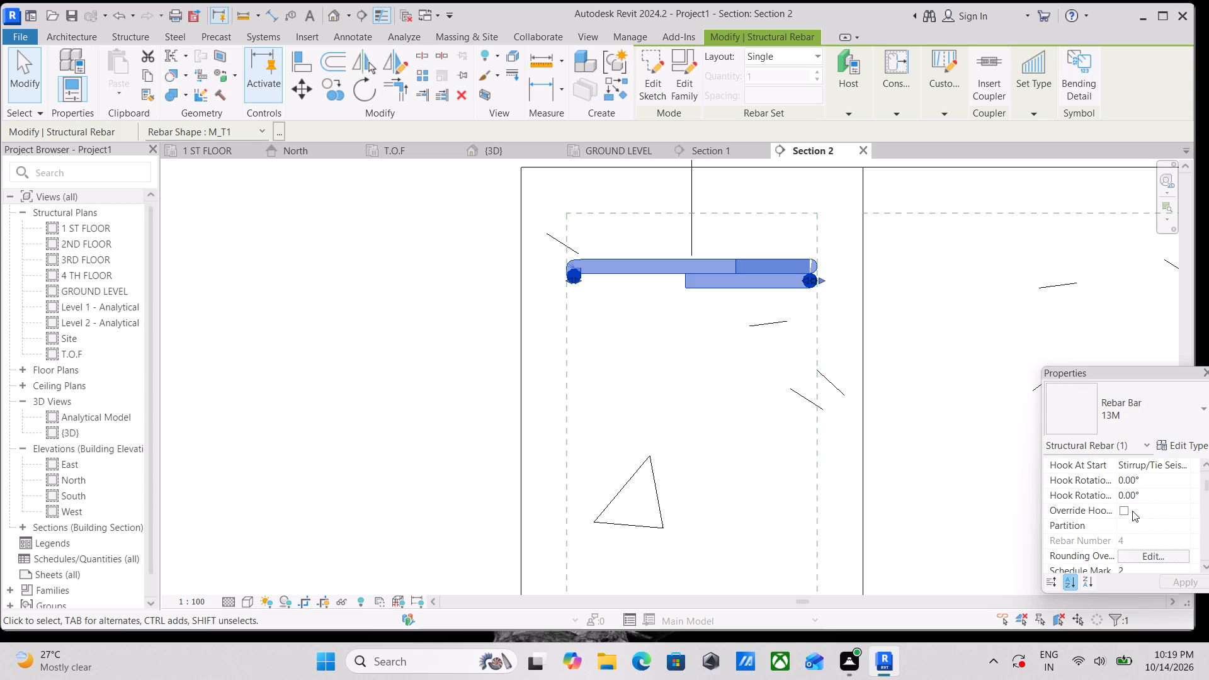
scroll(1132, 511, down, 2)
scroll(1132, 511, up, 7)
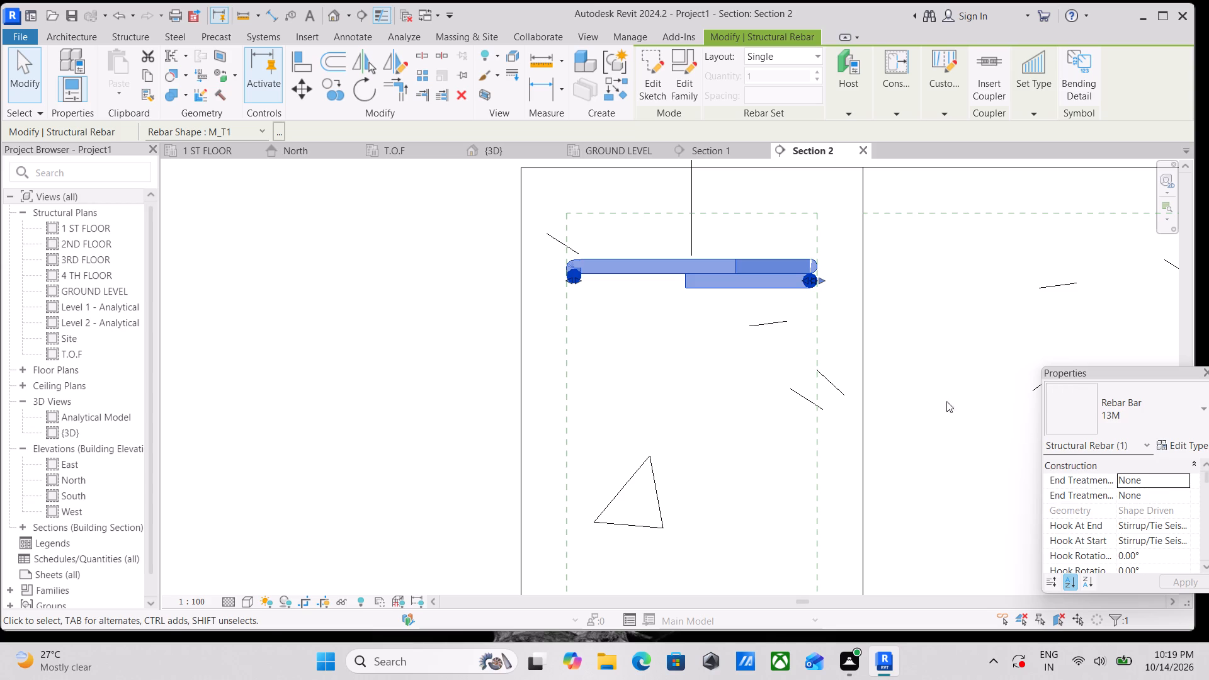
key(Escape)
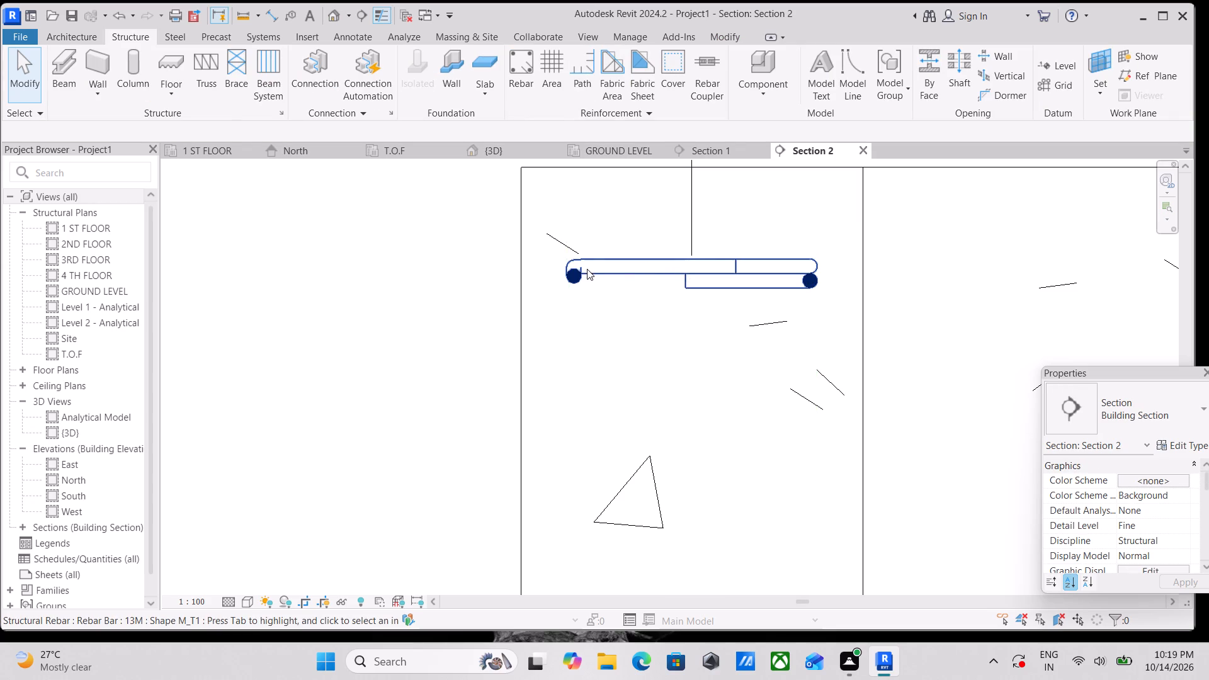
click(587, 269)
scroll(1149, 511, down, 2)
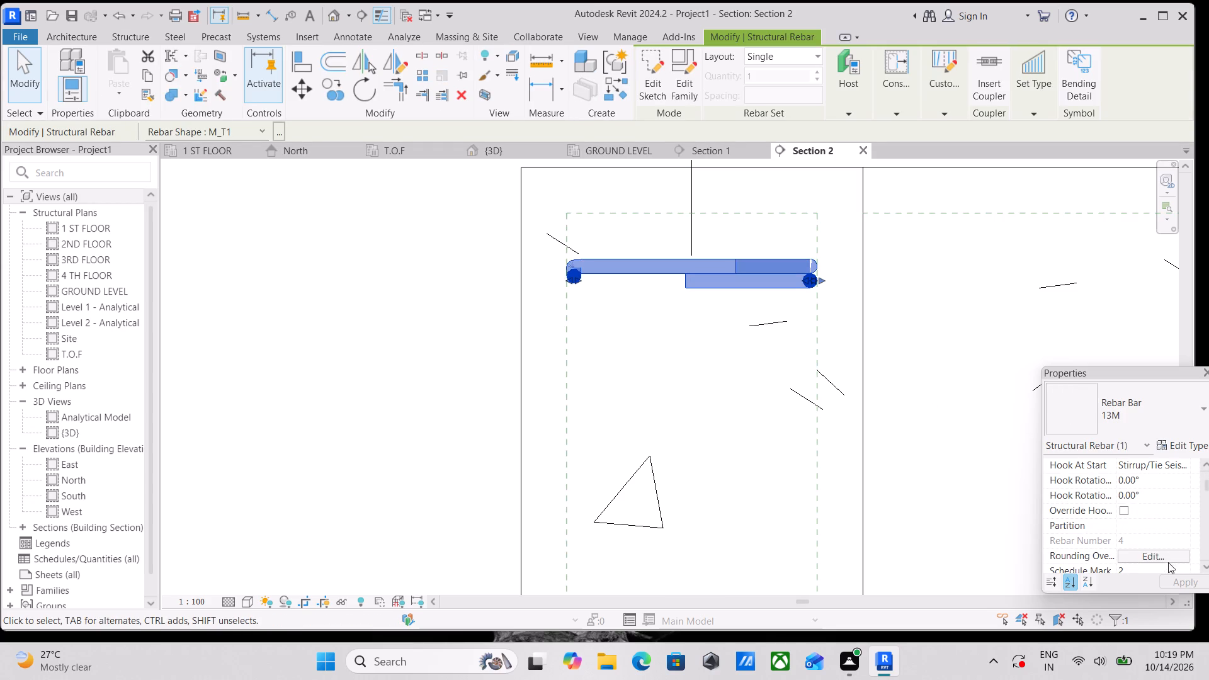
scroll(1167, 562, down, 5)
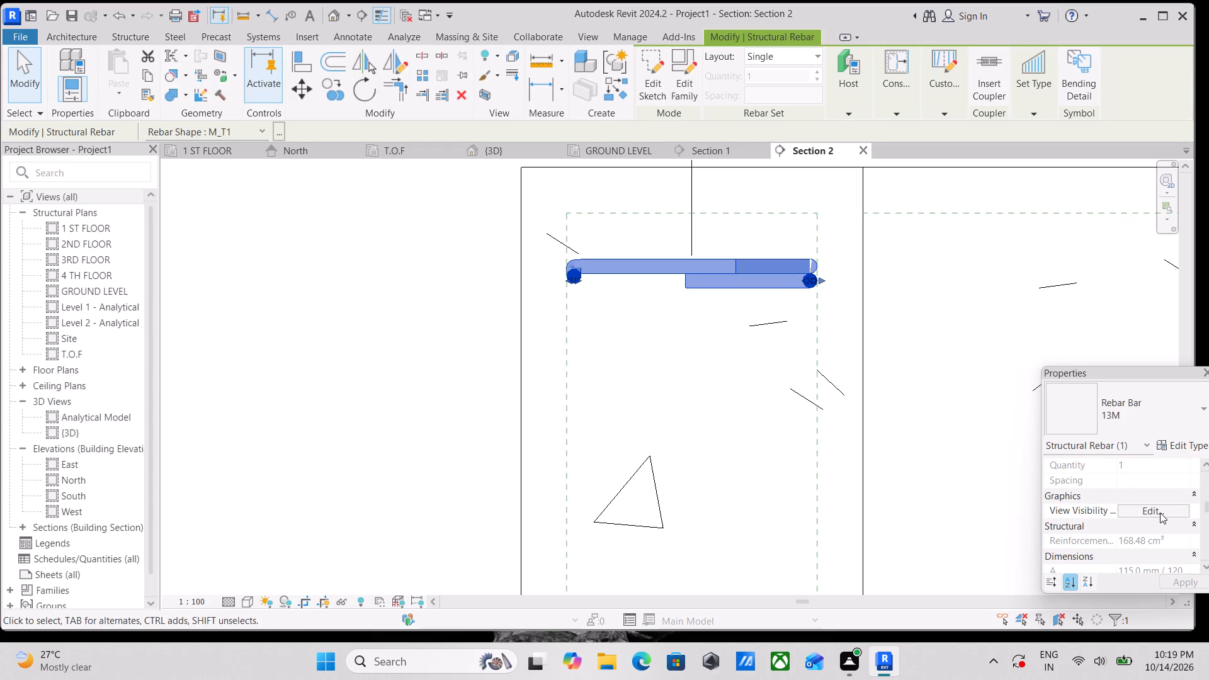
click(1160, 510)
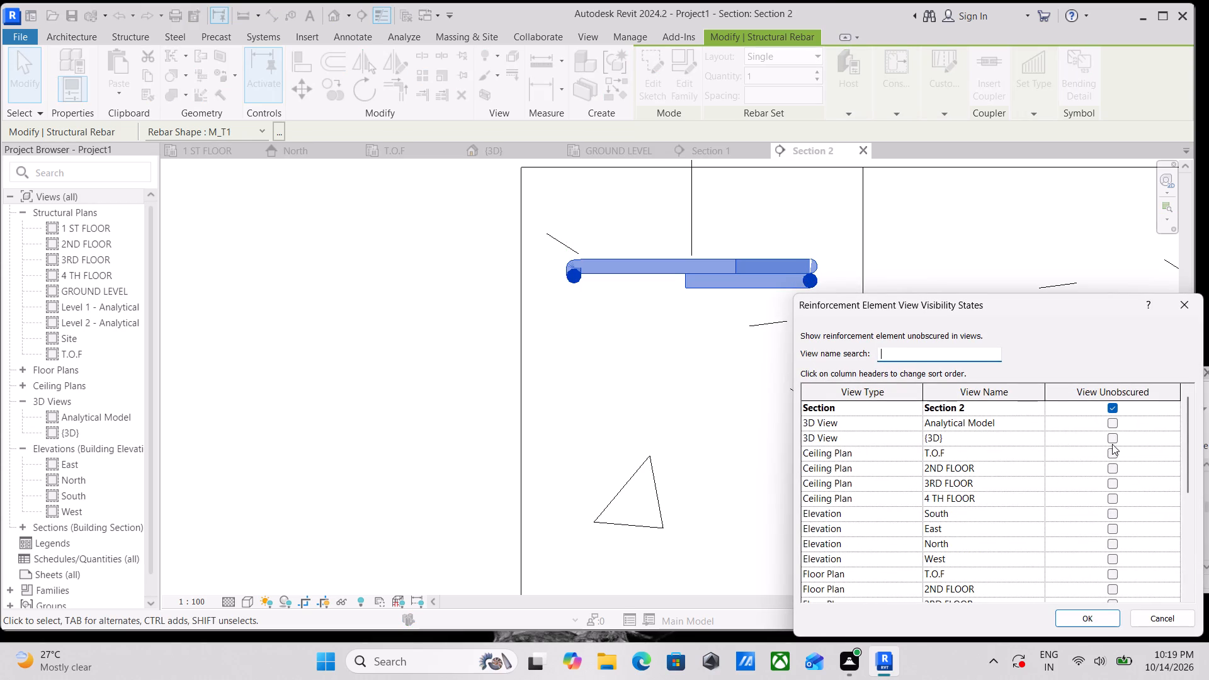
click(1111, 441)
click(1093, 615)
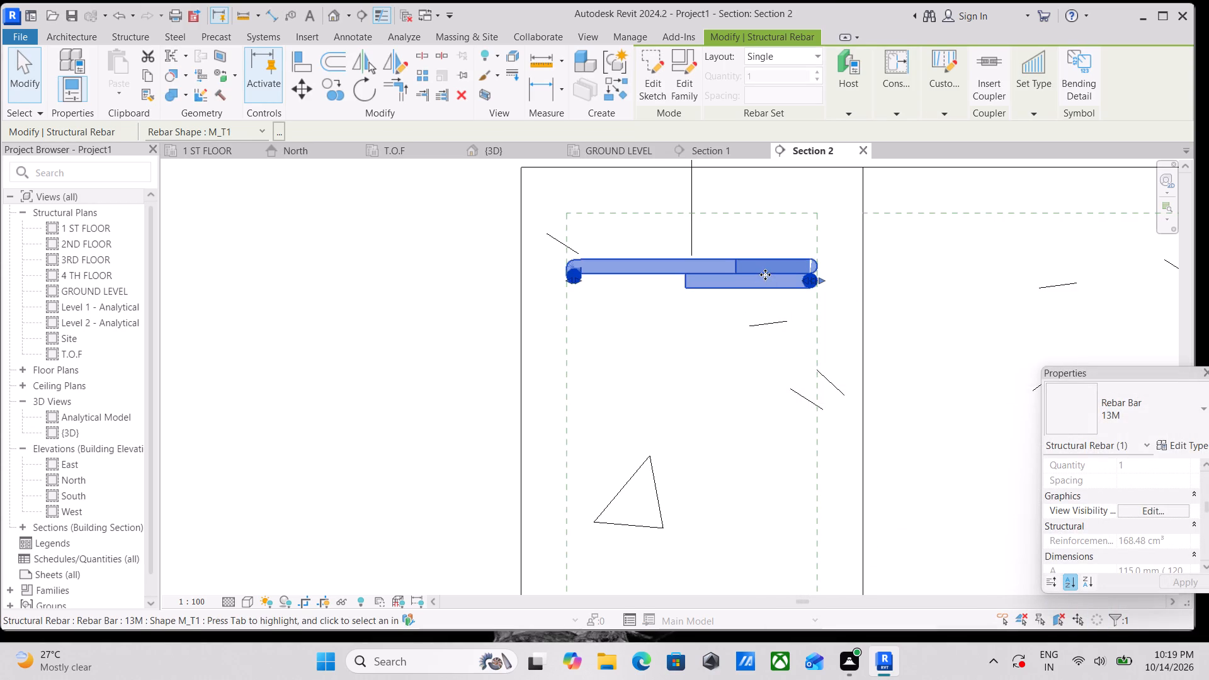
key(Escape)
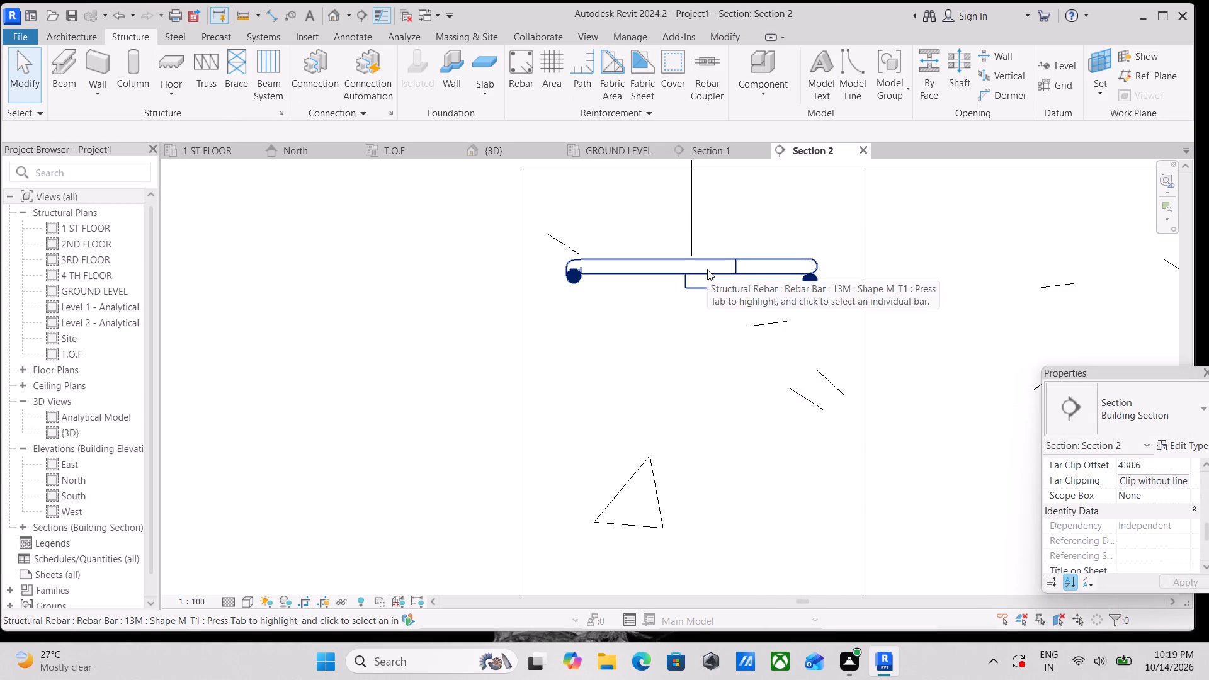
Open the M_T1 tie's sketch in Structural Plan: GROUND LEVEL and finish the sketch without editing it.
click(707, 269)
click(707, 269)
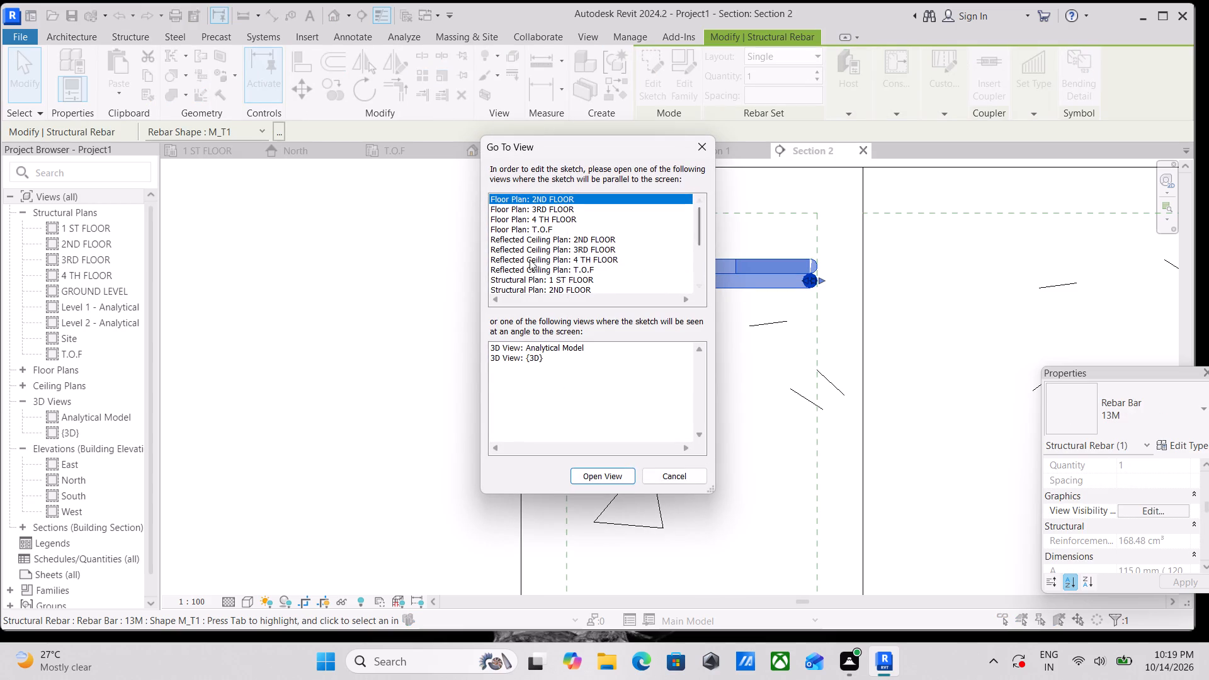
scroll(557, 278, down, 1)
click(556, 288)
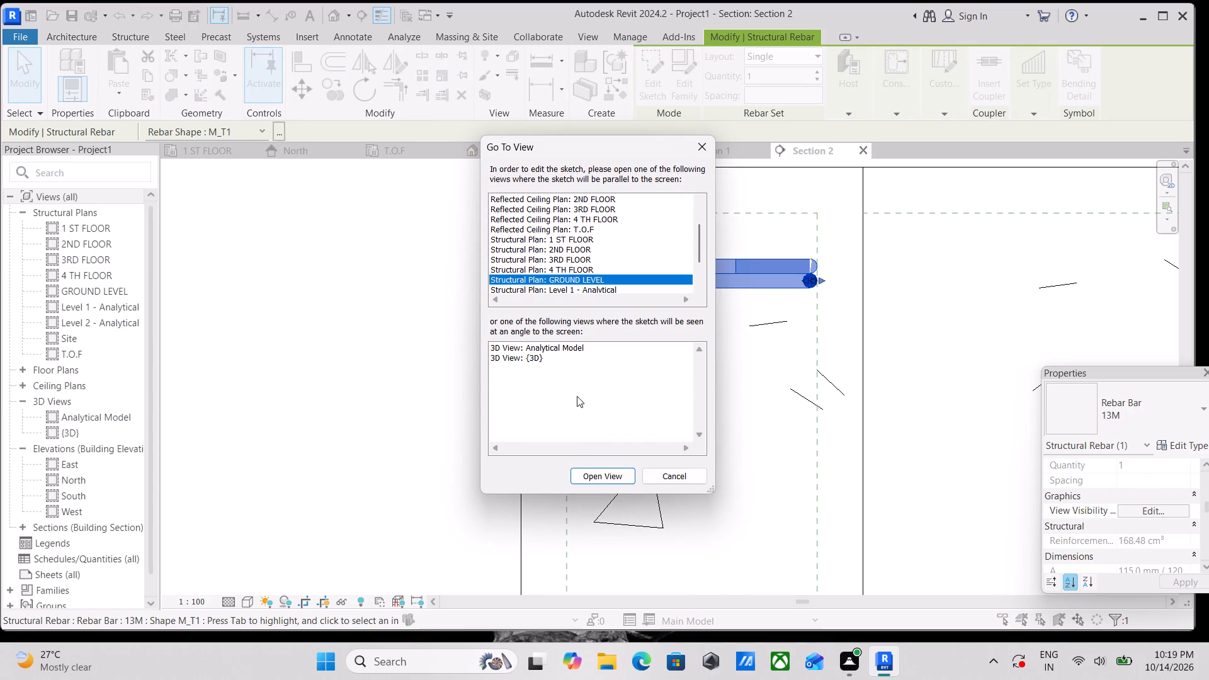
click(589, 479)
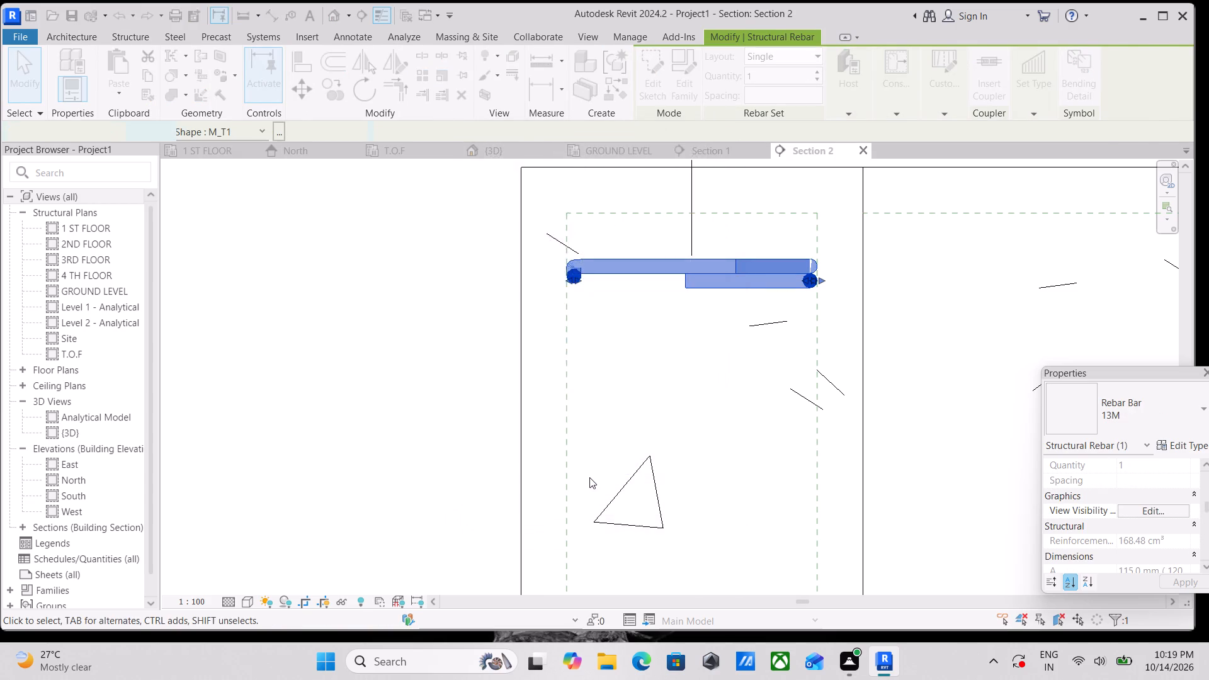
scroll(552, 175, up, 8)
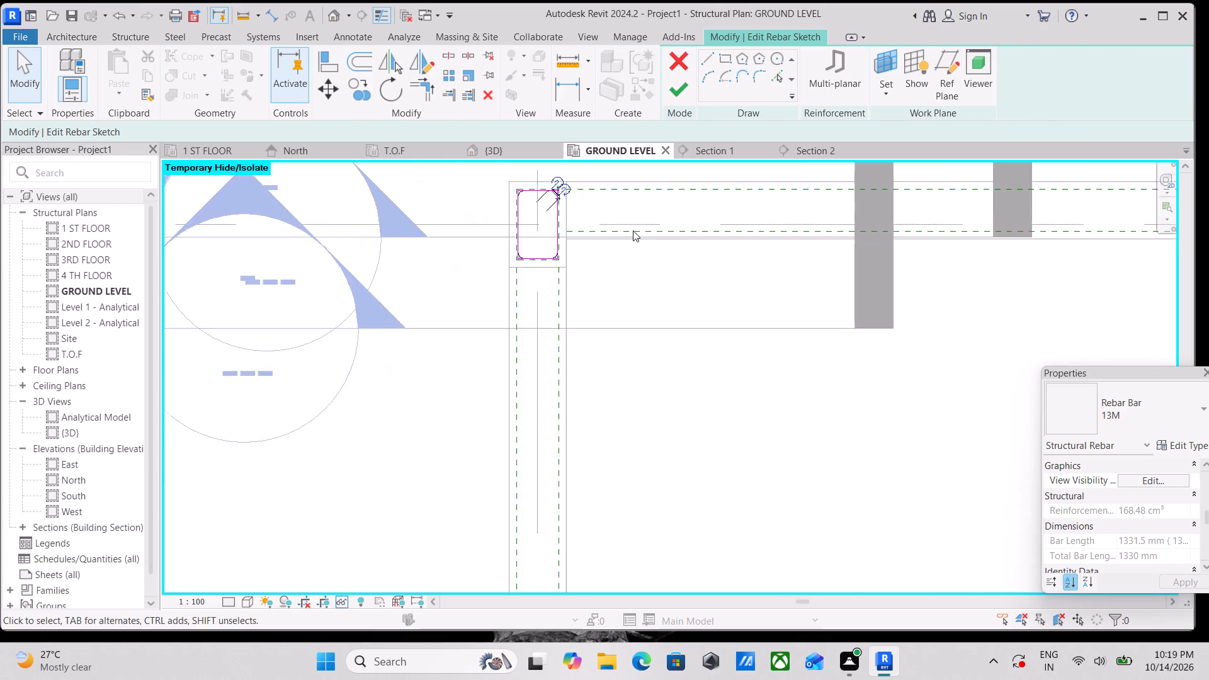
scroll(633, 230, up, 1)
middle_drag(632, 234, 759, 430)
click(678, 90)
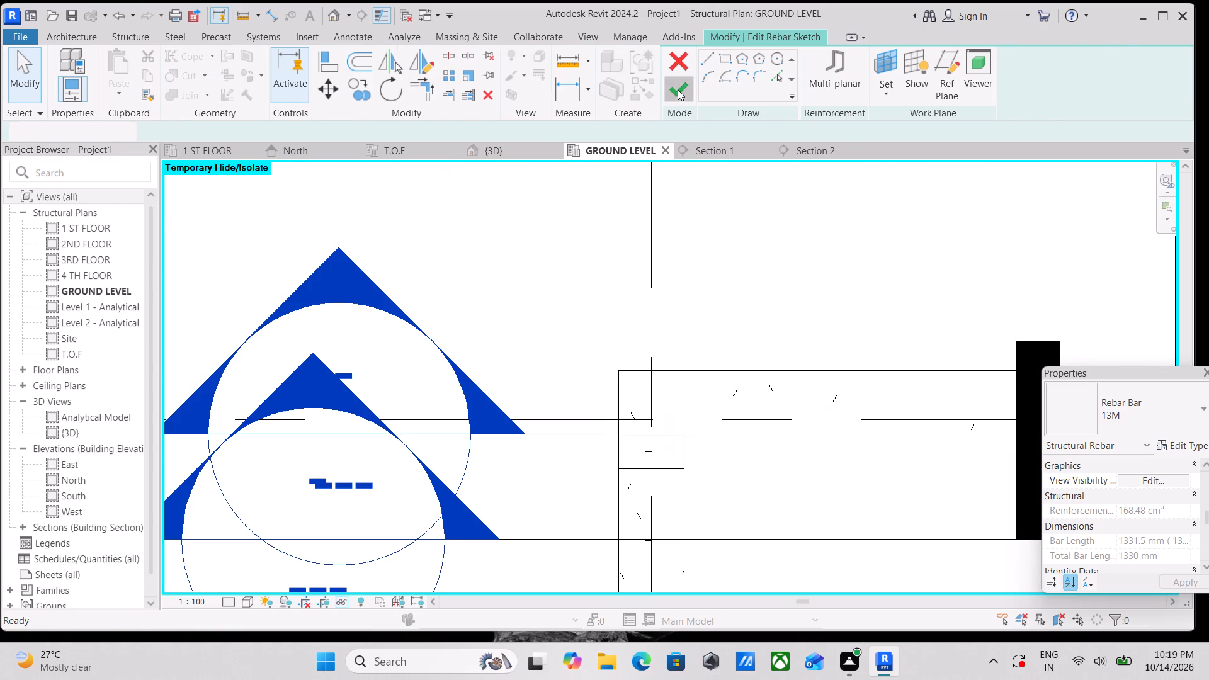
Set the detail level of the GROUND LEVEL structural plan to Fine, with the view close on the column.
scroll(652, 409, up, 4)
scroll(645, 464, up, 2)
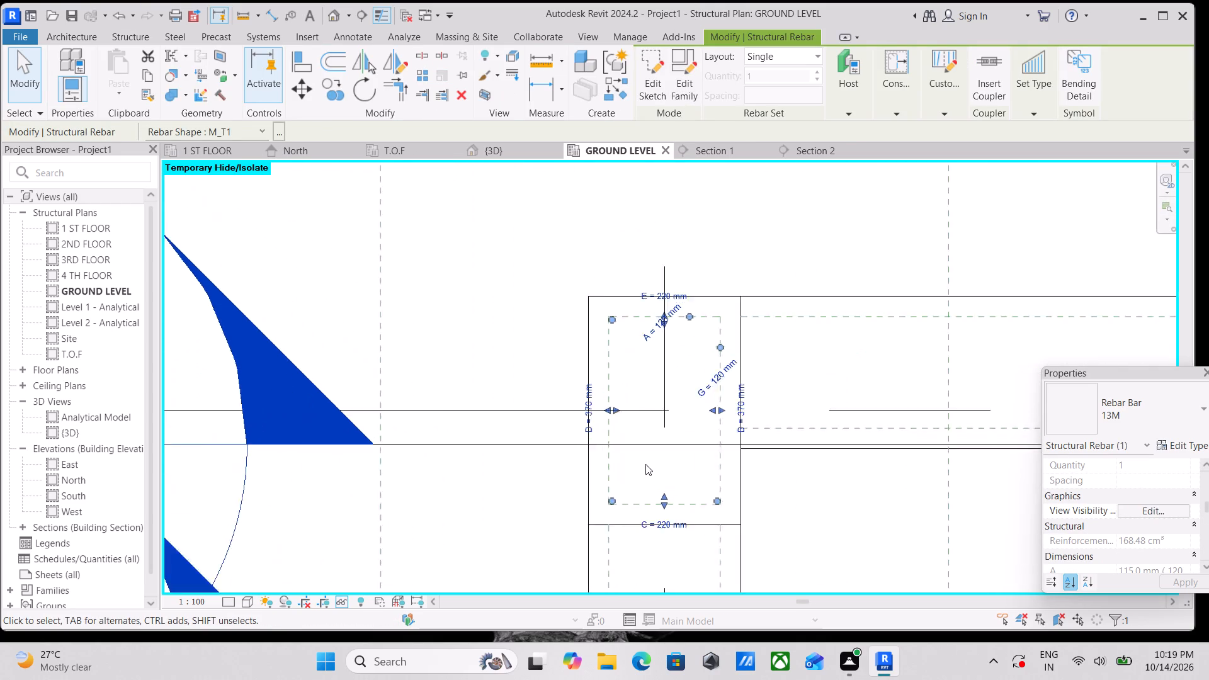
scroll(645, 464, up, 5)
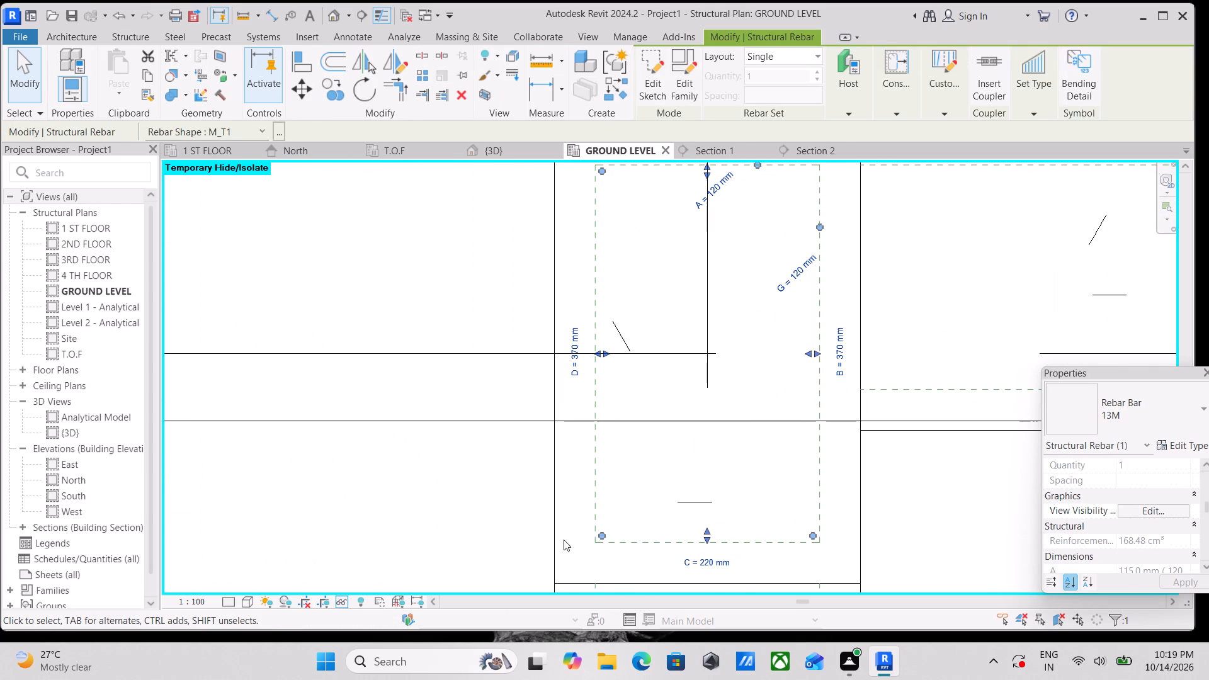
click(230, 602)
click(232, 585)
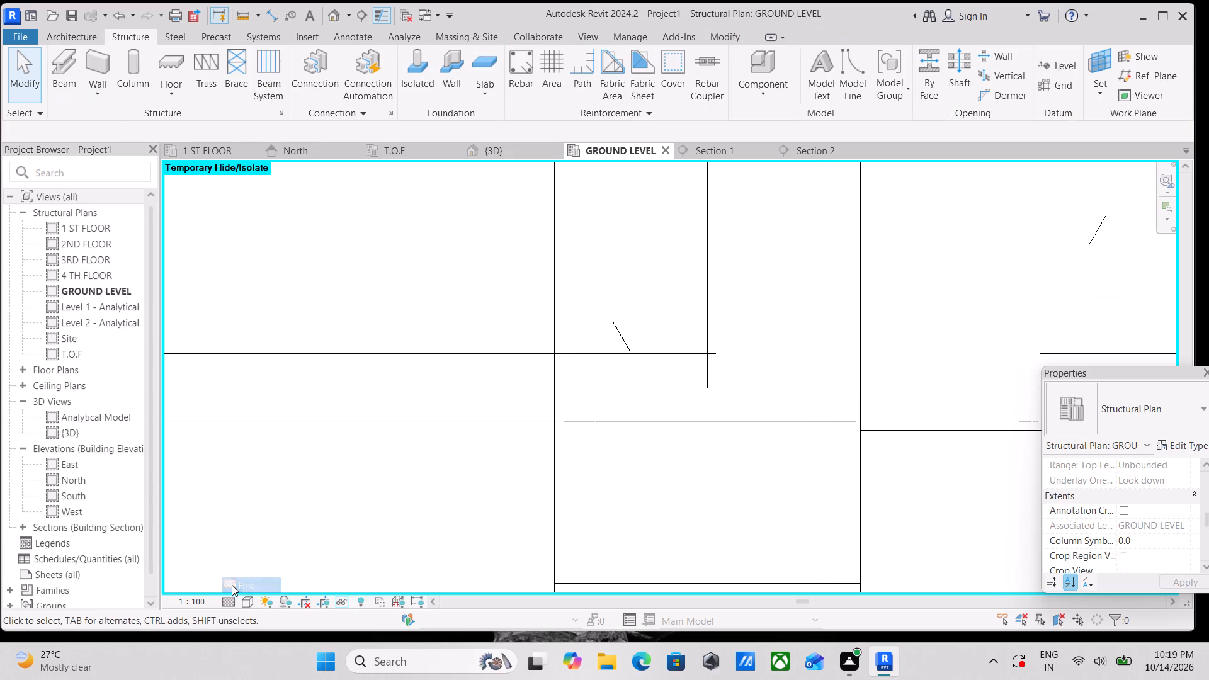
Set the visual style of the GROUND LEVEL structural plan to Wireframe and bring the column tie into view.
click(244, 594)
click(249, 602)
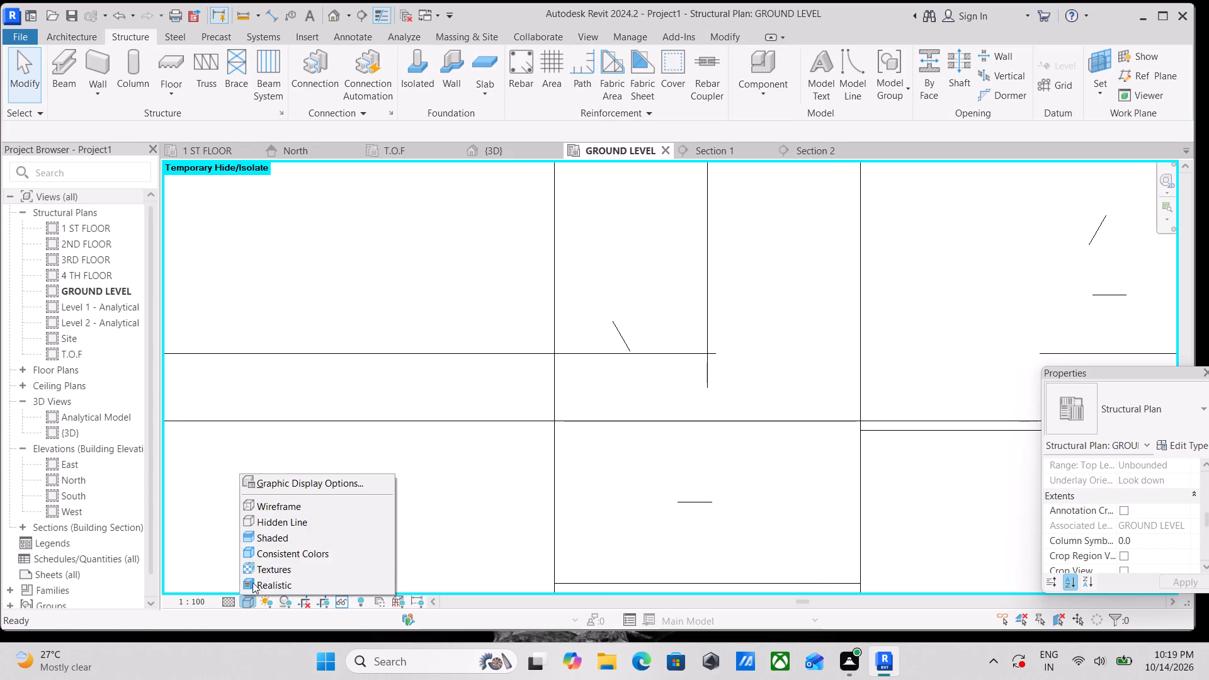
click(269, 509)
scroll(737, 283, down, 4)
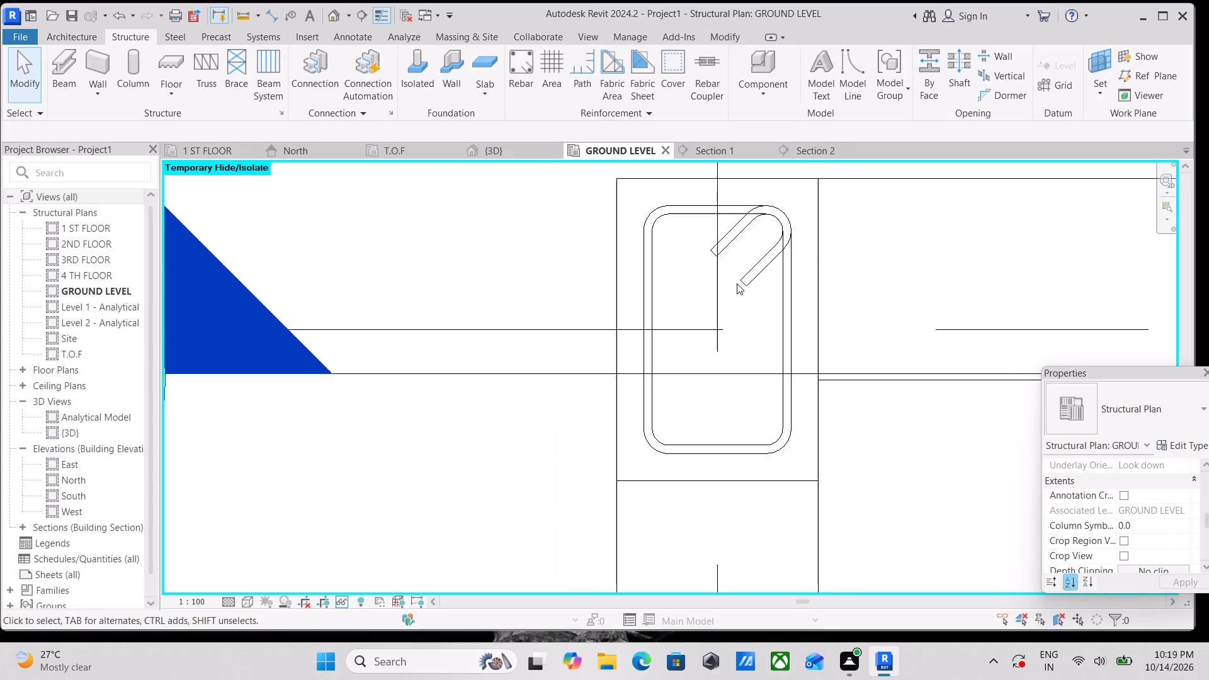
scroll(738, 285, down, 1)
middle_drag(738, 285, 750, 353)
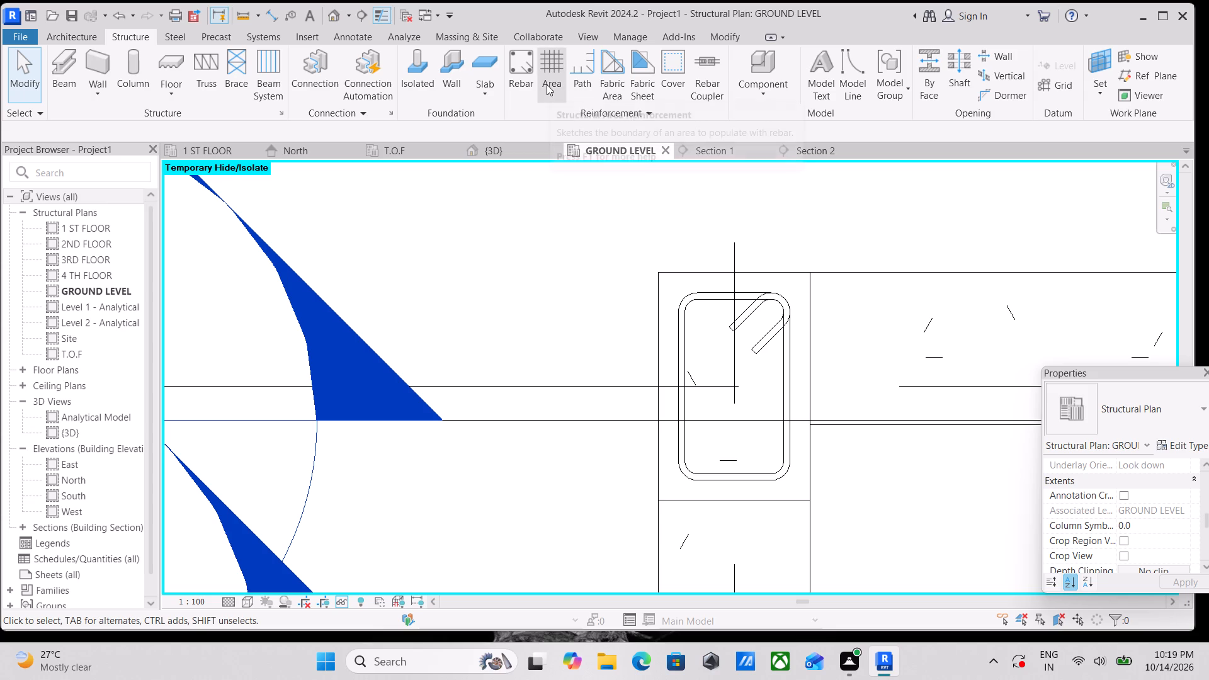
Place a straight 13M bar of shape M_00 vertically in the column in Section 2, parallel to the work plane, near the face away from the beam.
click(519, 75)
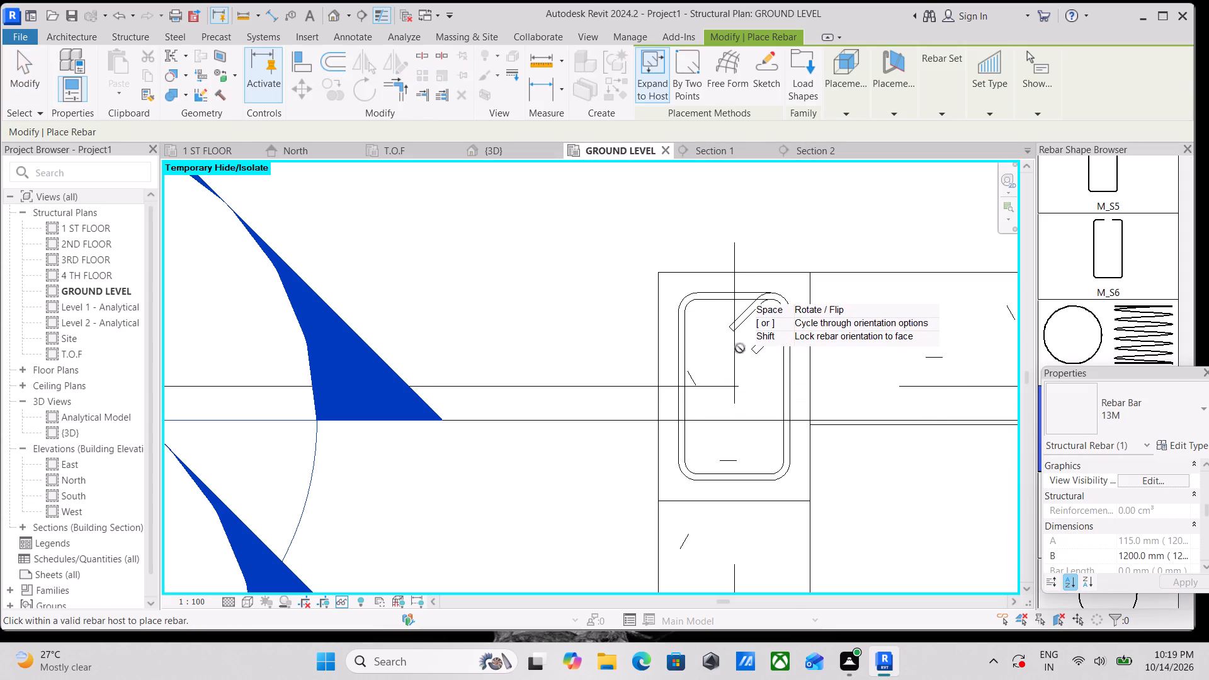
scroll(1208, 303, up, 13)
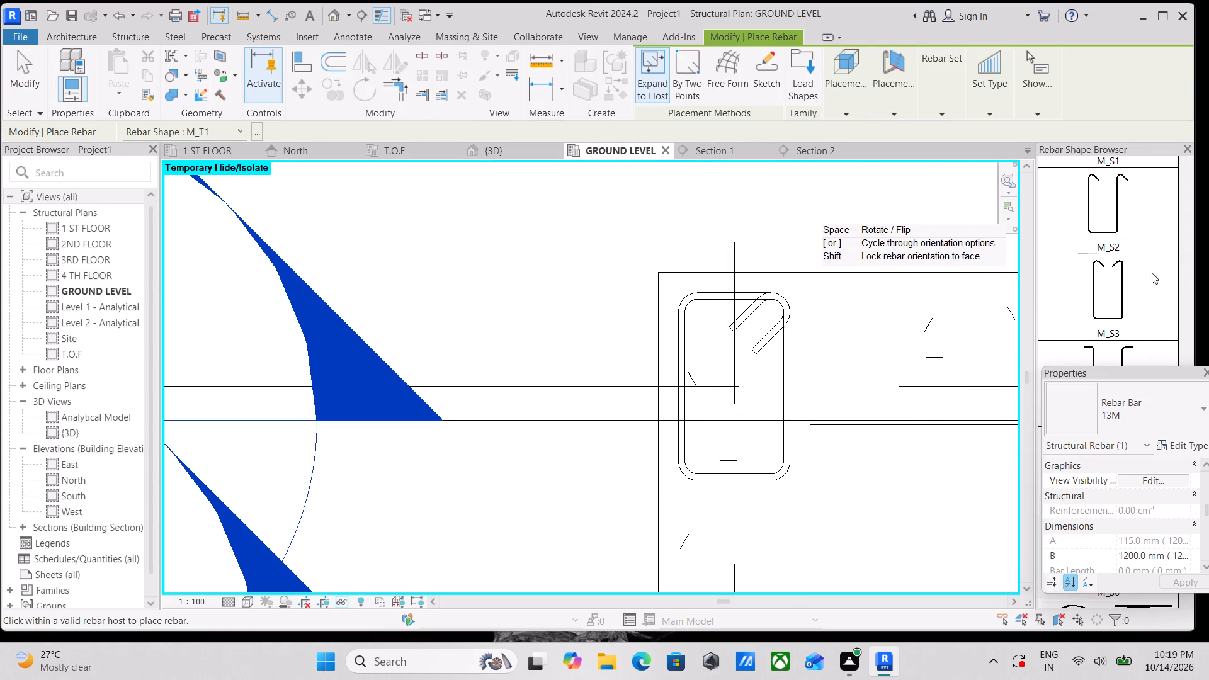
scroll(1152, 273, up, 20)
scroll(1152, 273, up, 15)
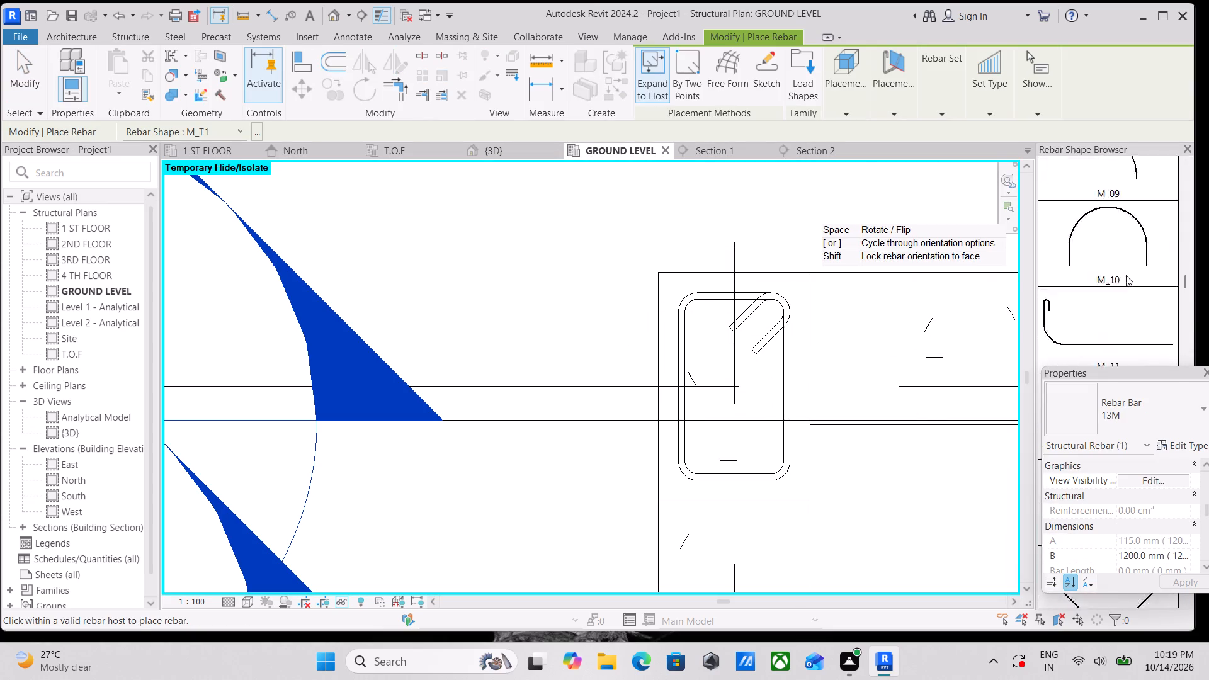
scroll(1126, 275, up, 7)
scroll(1098, 232, up, 13)
click(1109, 199)
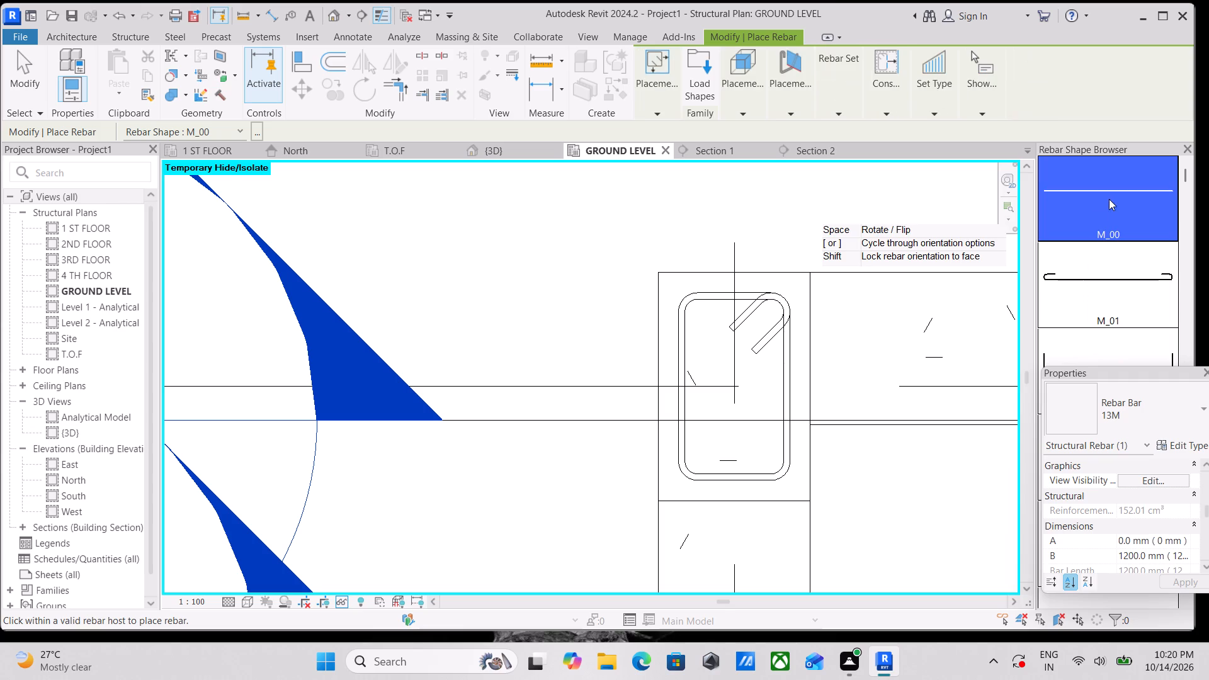
scroll(754, 328, up, 3)
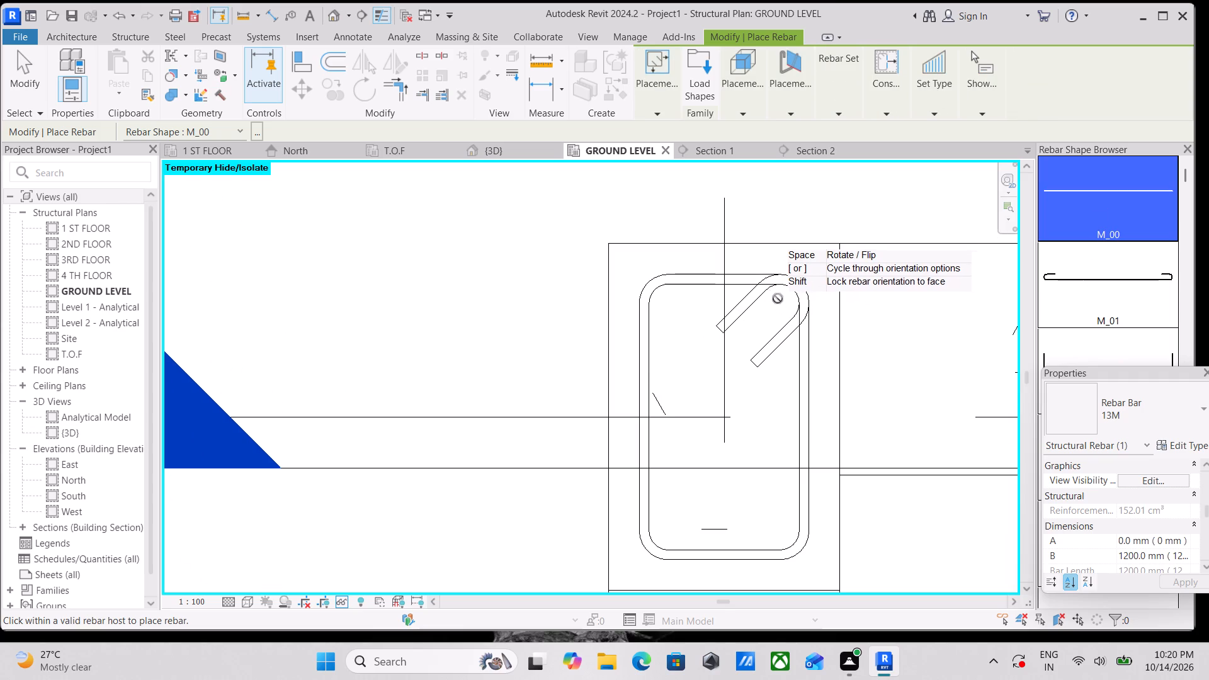
scroll(778, 298, up, 3)
scroll(778, 303, down, 6)
middle_drag(778, 307, 782, 385)
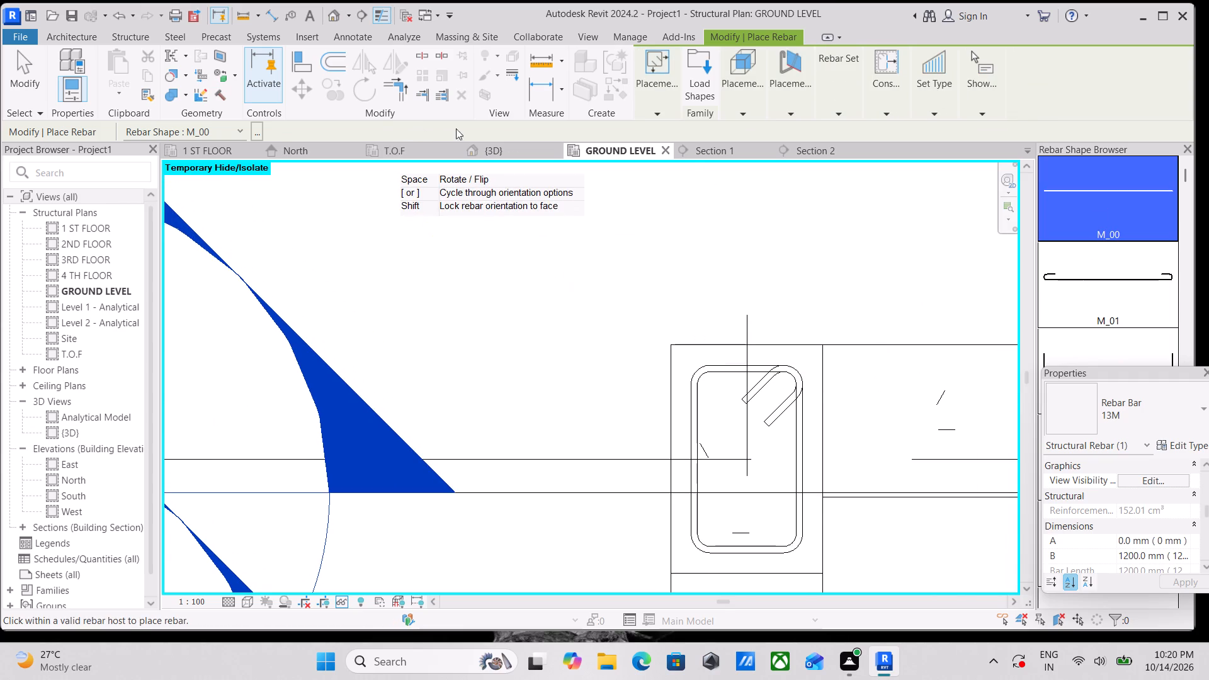
click(817, 153)
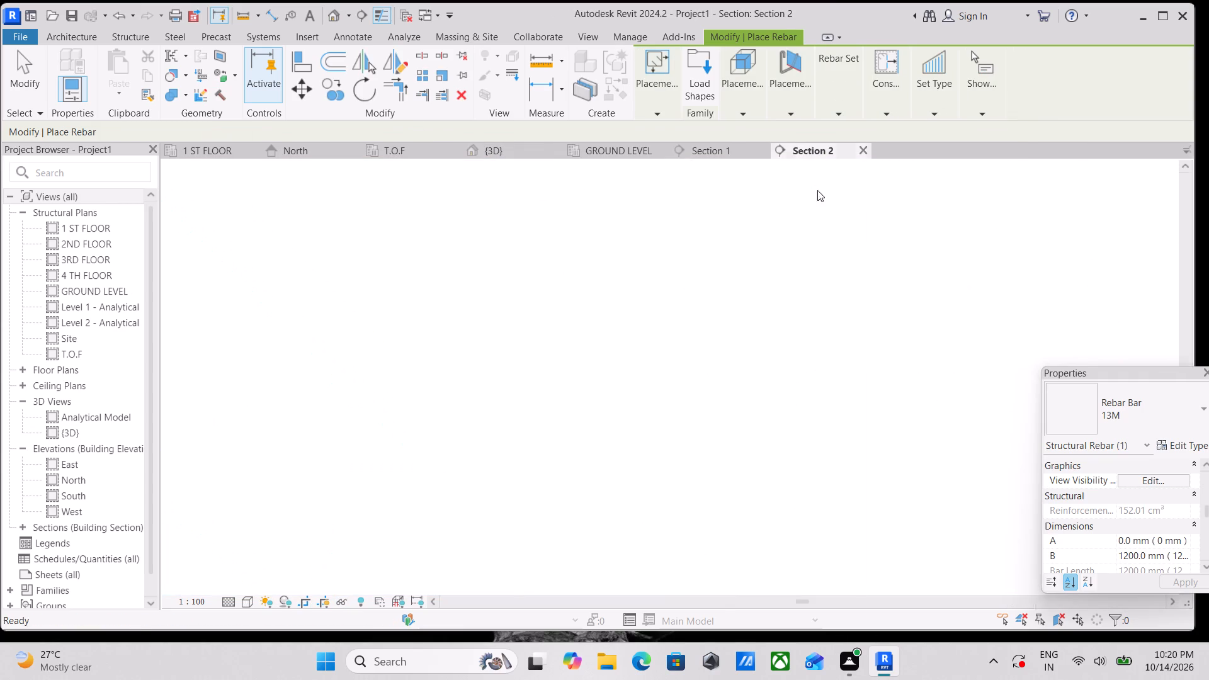
scroll(761, 389, down, 2)
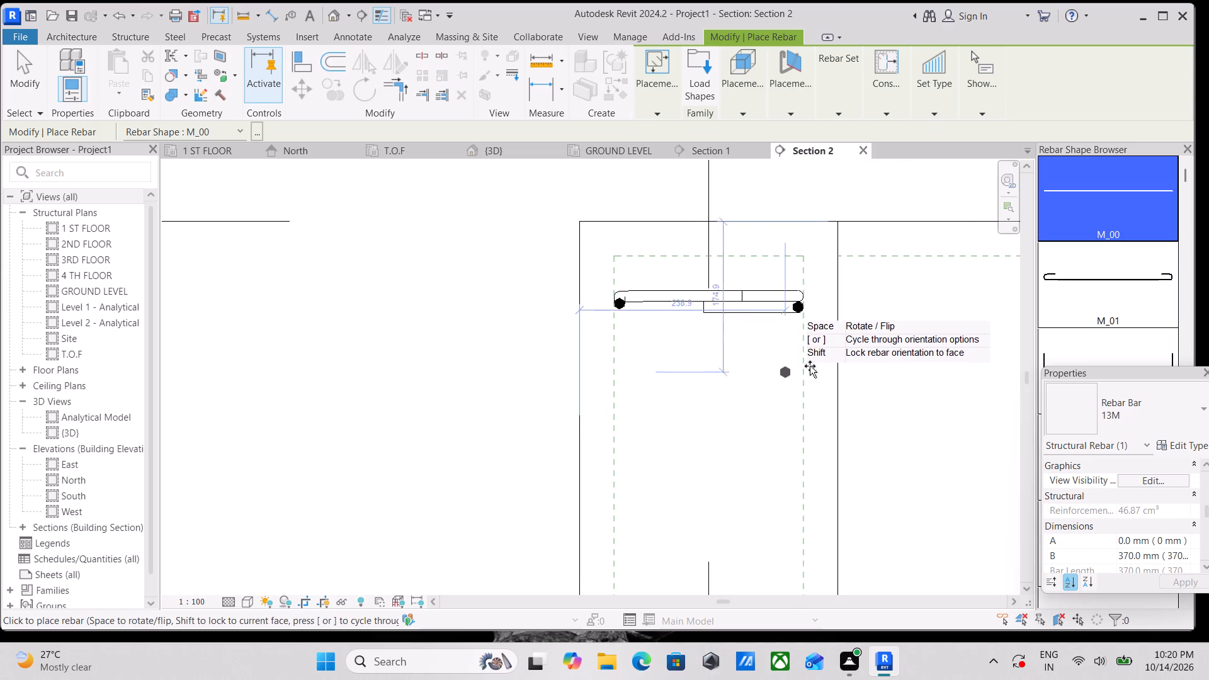
click(790, 91)
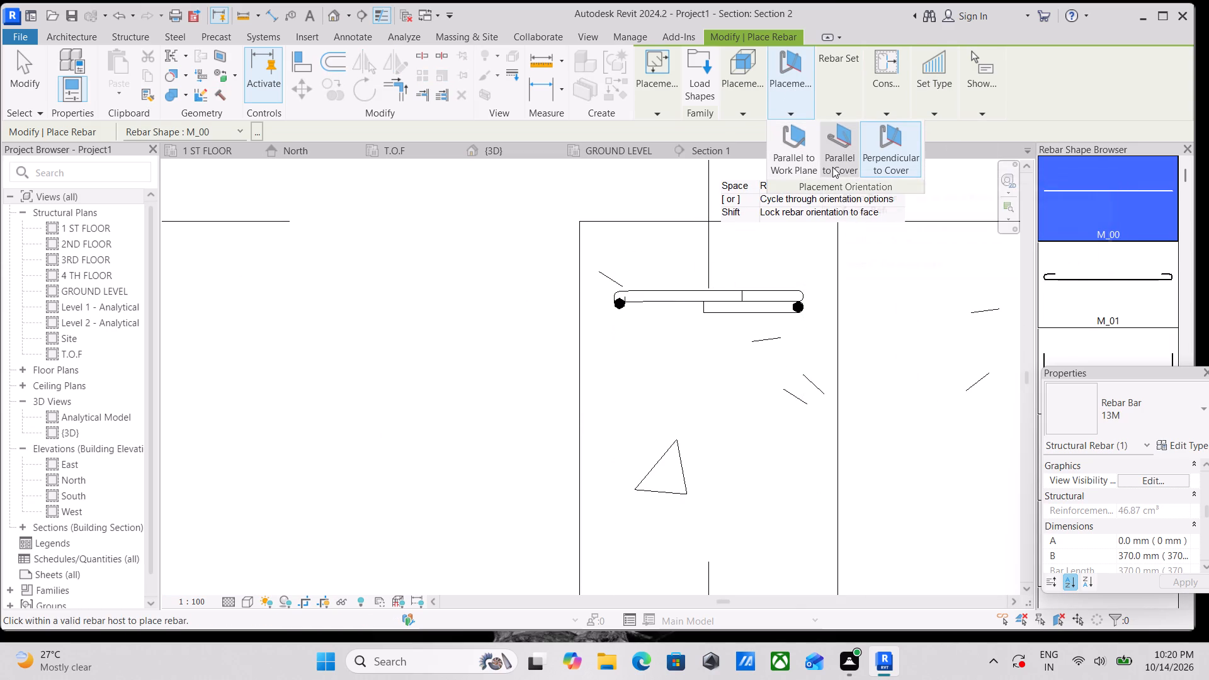
click(822, 159)
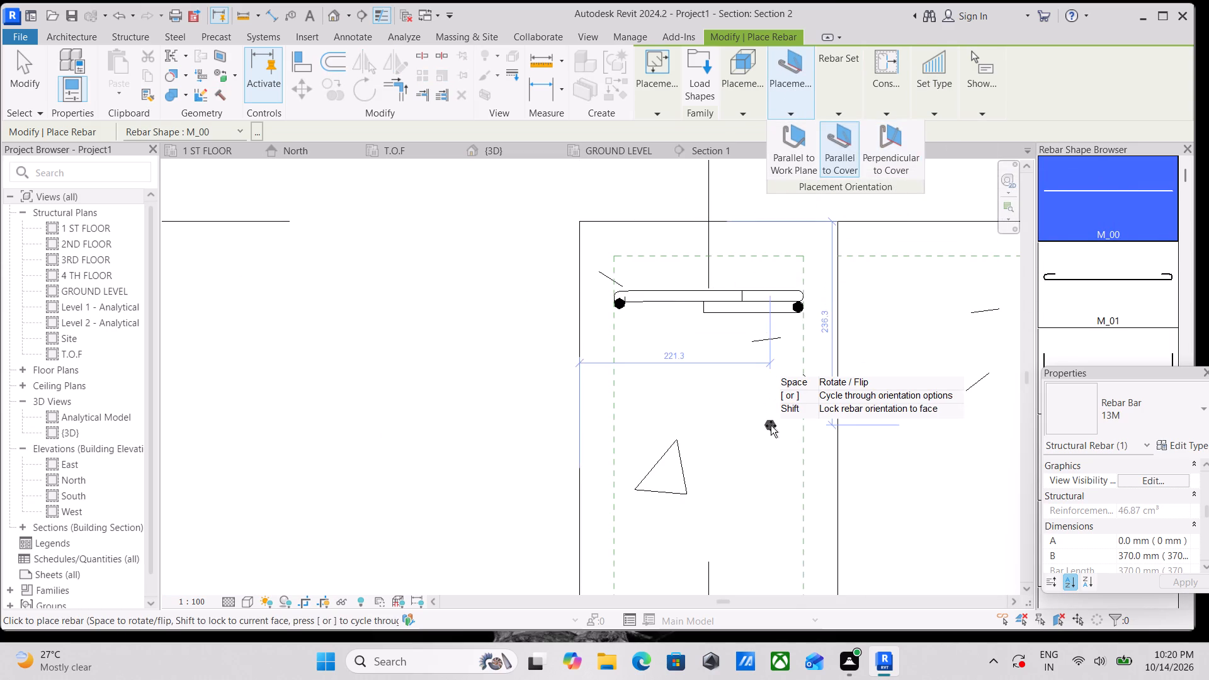
scroll(778, 421, down, 2)
click(789, 108)
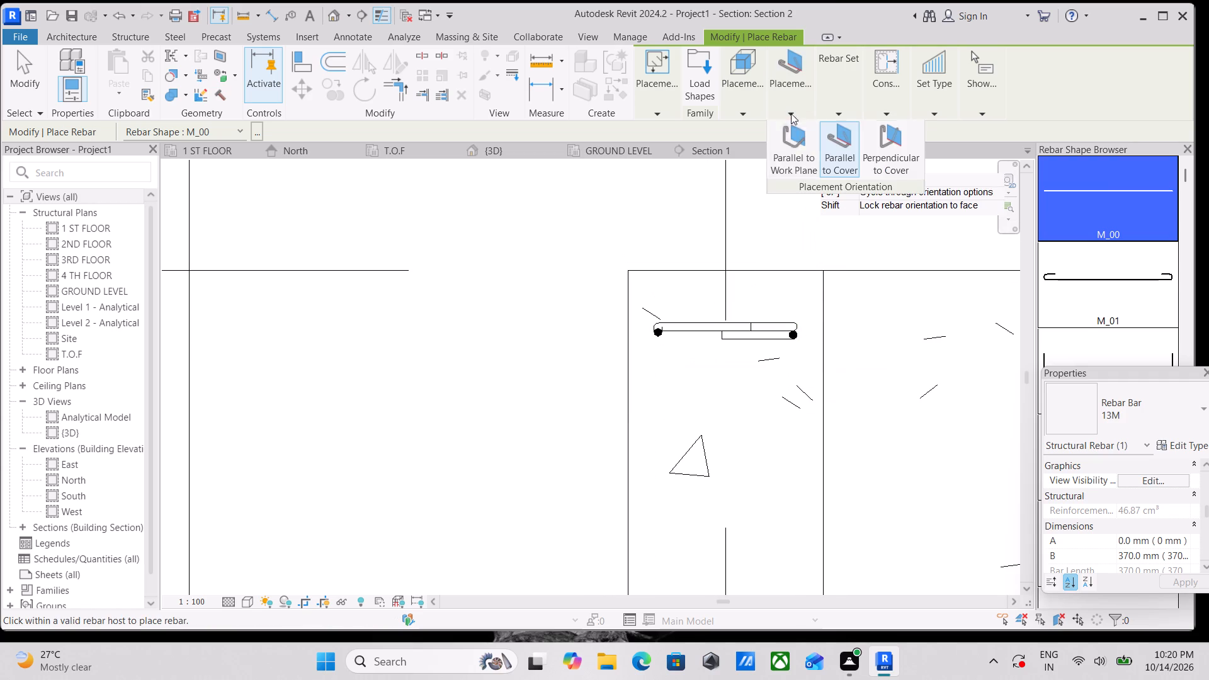
click(798, 169)
scroll(789, 464, down, 2)
middle_drag(789, 464, 871, 339)
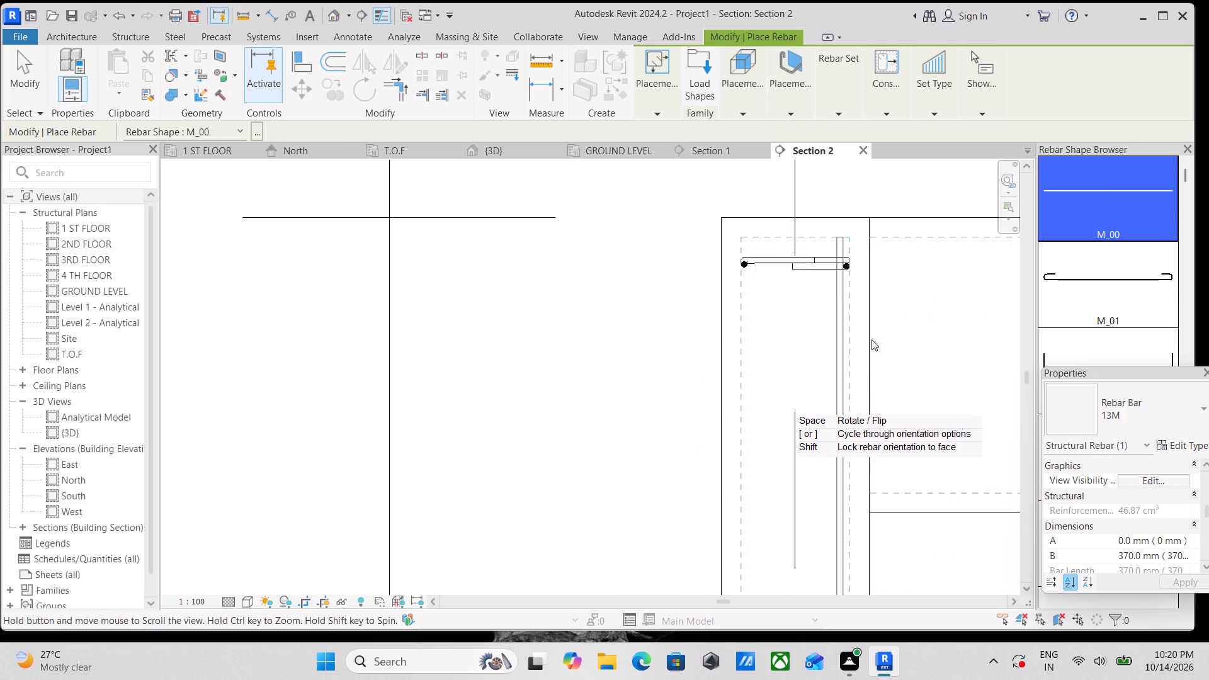
middle_drag(871, 339, 870, 341)
scroll(868, 354, down, 2)
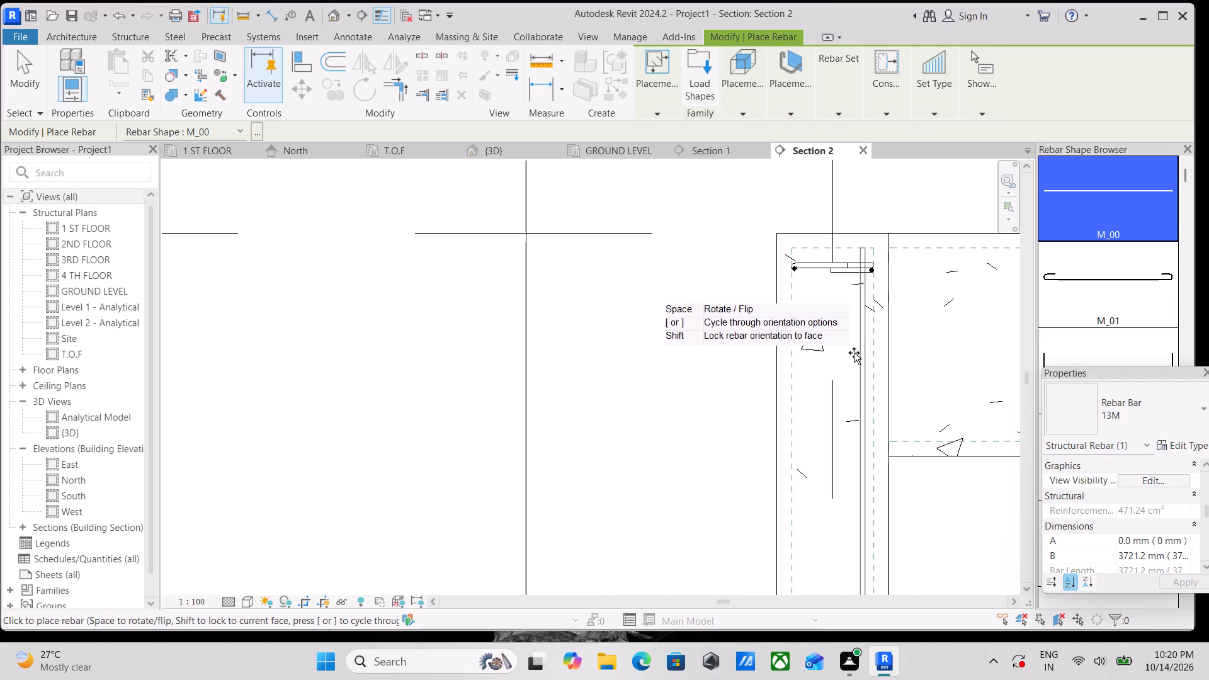
click(804, 346)
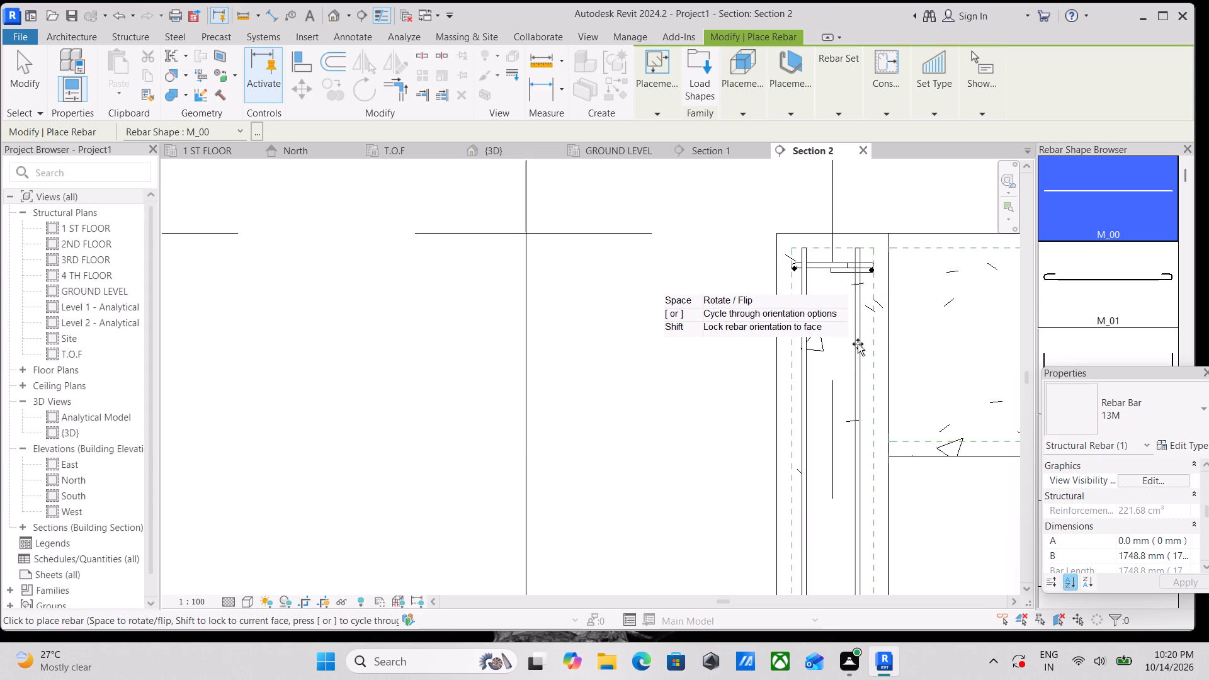
key(Escape)
key(Escape)
Set the column's vertical M_00 bar to be shown unobscured in the {3D} view.
click(803, 368)
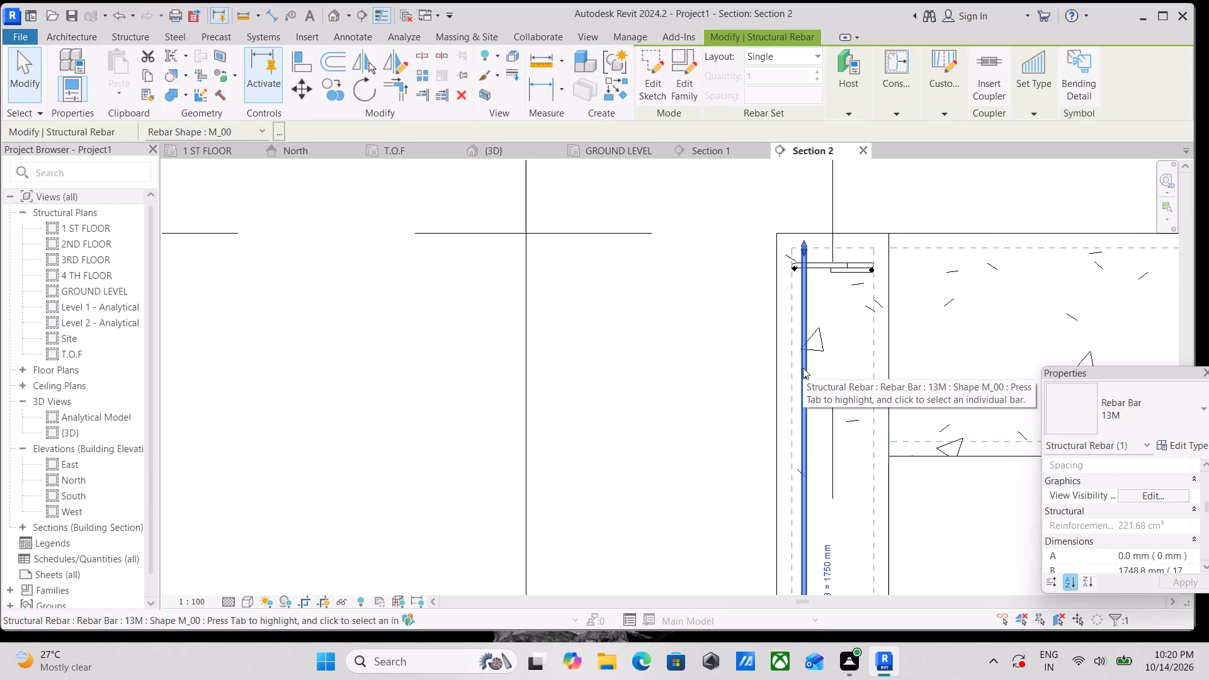
scroll(804, 367, down, 2)
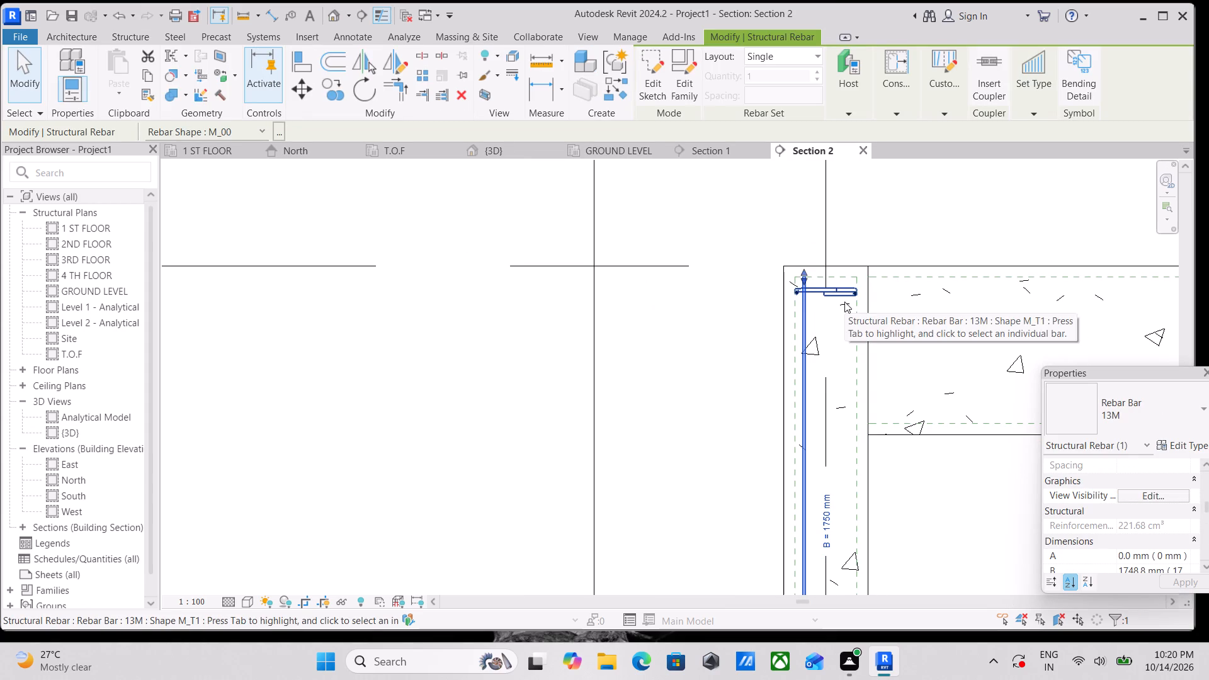
scroll(1084, 502, down, 2)
scroll(1120, 491, up, 2)
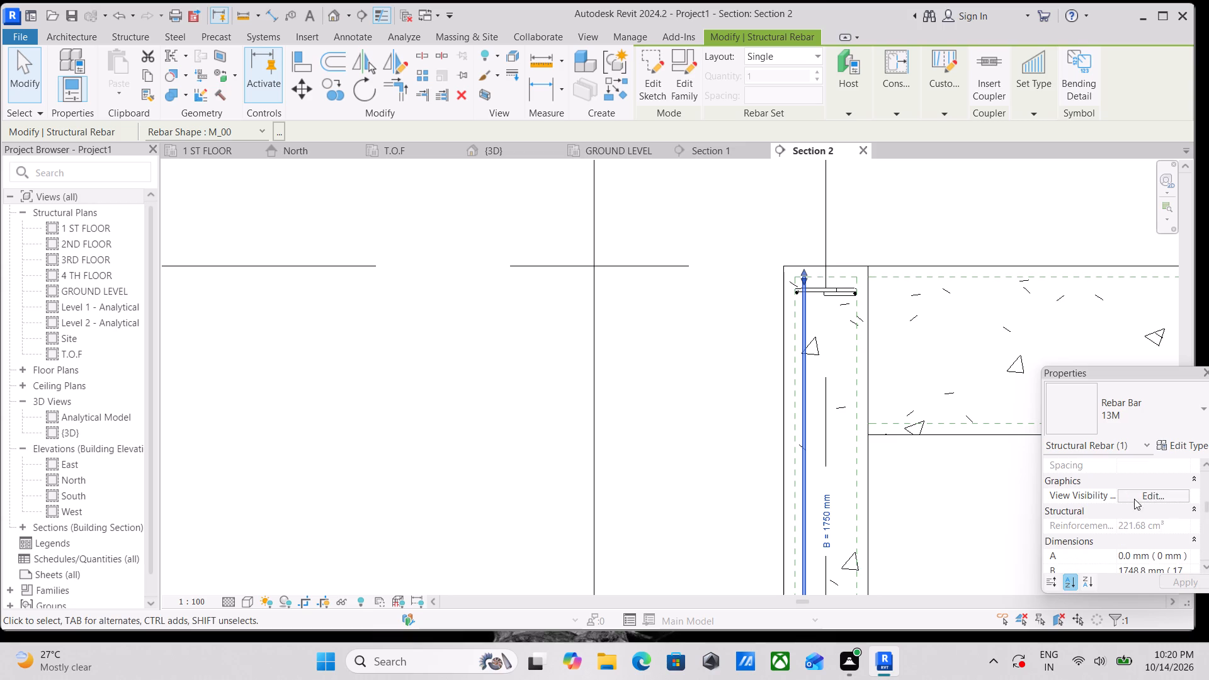
click(1166, 497)
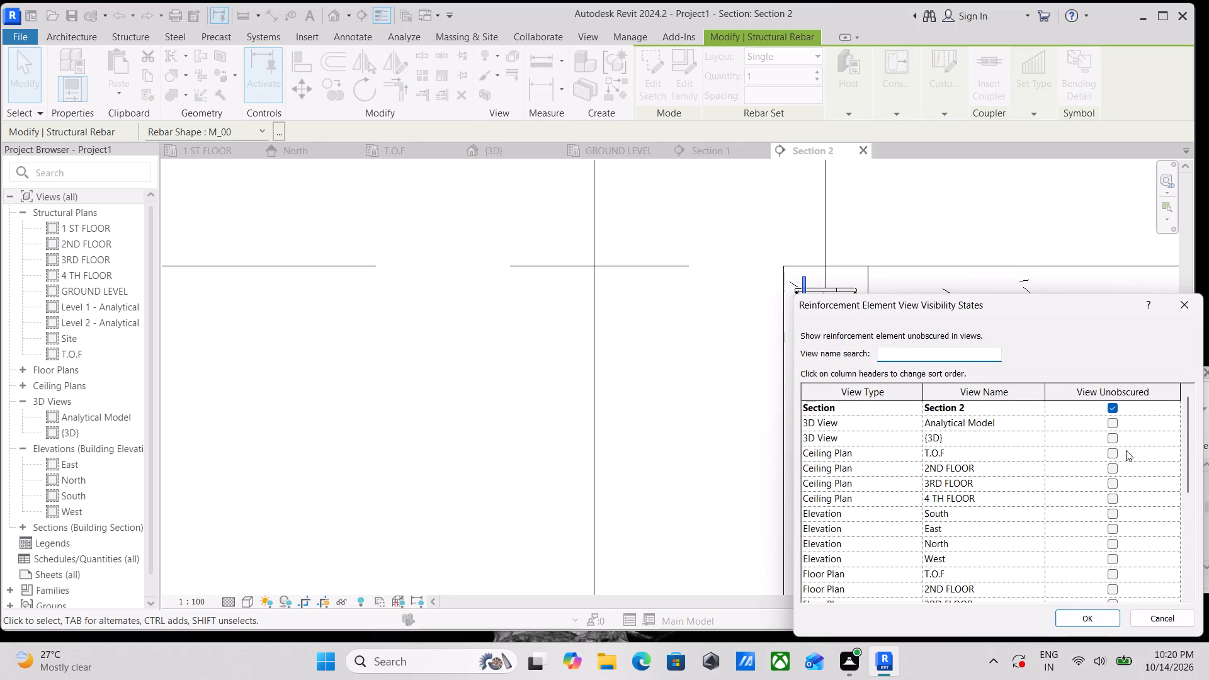
click(1111, 441)
click(1078, 620)
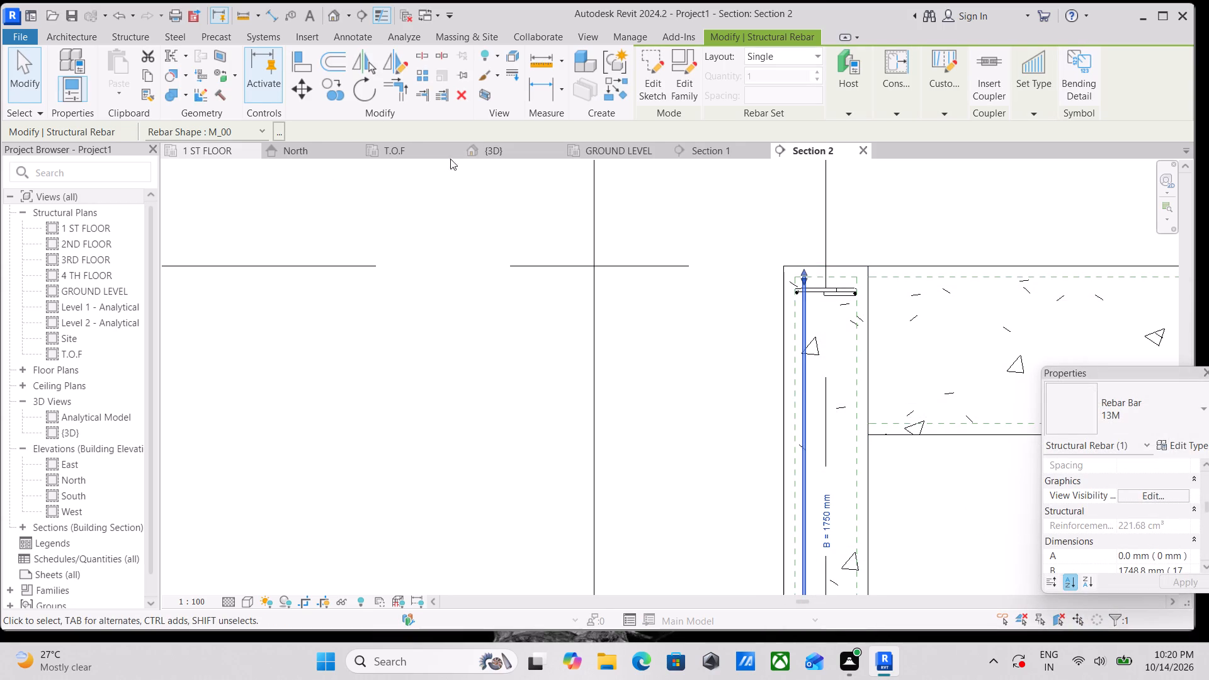
Examine the vertical M_00 bar against the column, its M_T1 tie and the footing cage in the {3D} view.
click(479, 151)
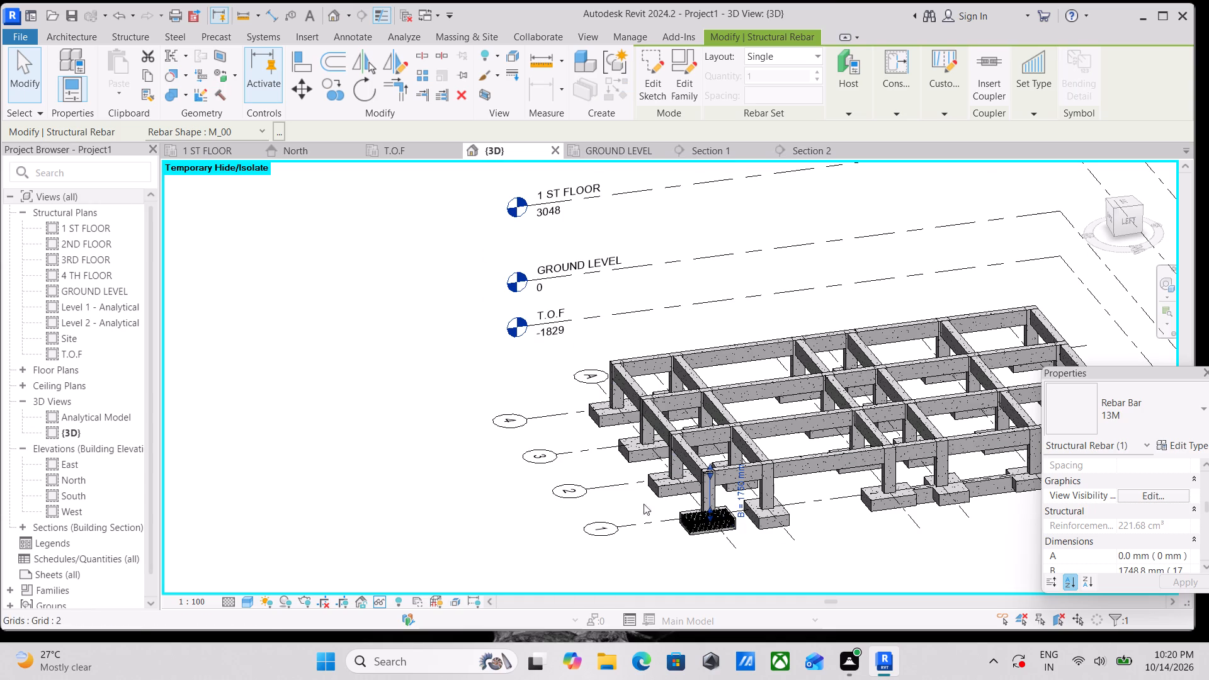
scroll(647, 506, up, 3)
scroll(778, 492, up, 4)
scroll(720, 581, up, 4)
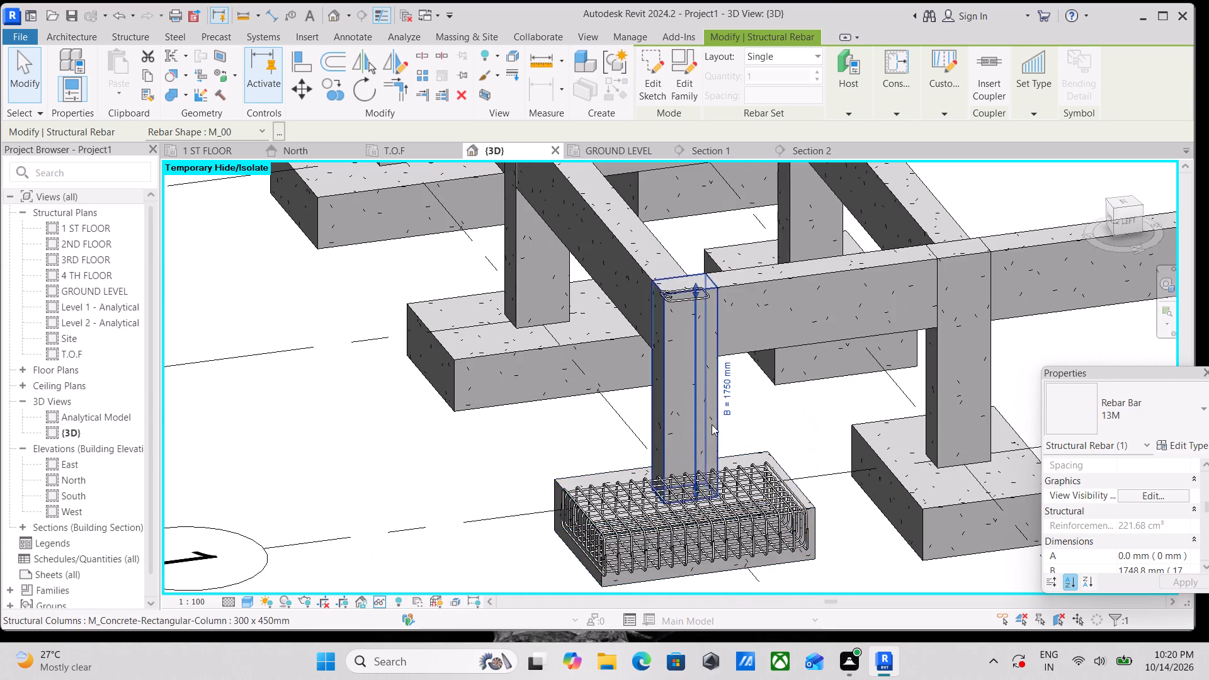
scroll(712, 424, up, 2)
key(Escape)
scroll(708, 434, up, 3)
scroll(684, 479, down, 3)
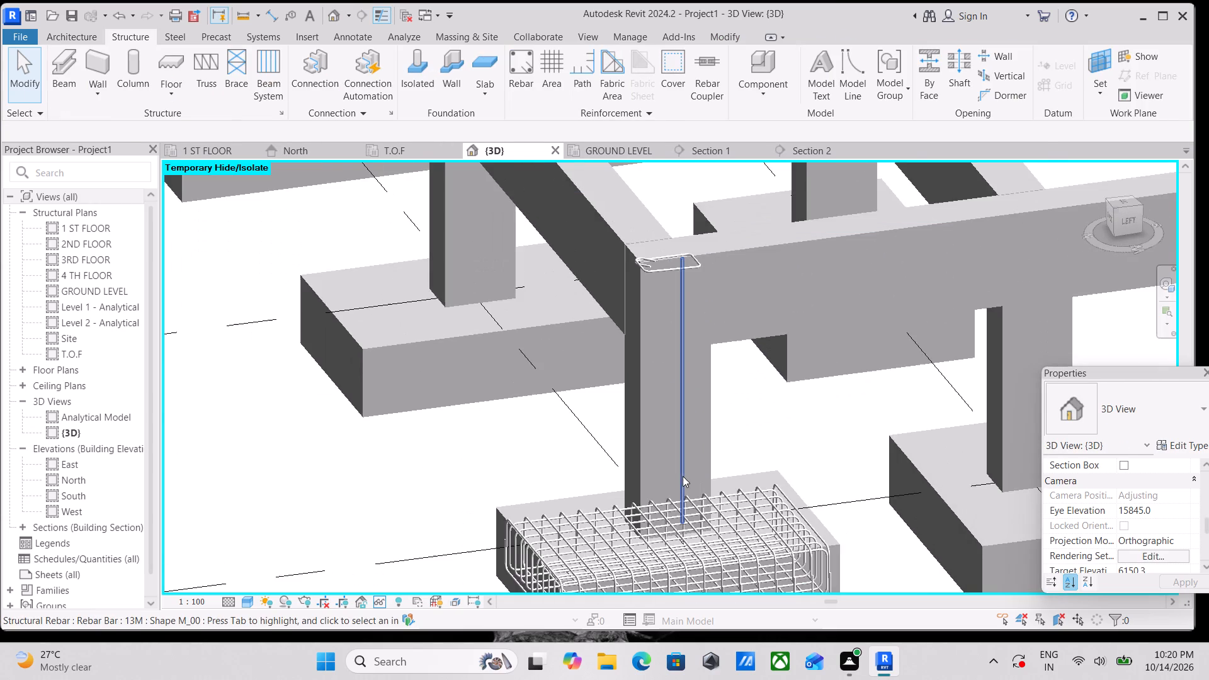
scroll(676, 460, down, 2)
click(685, 384)
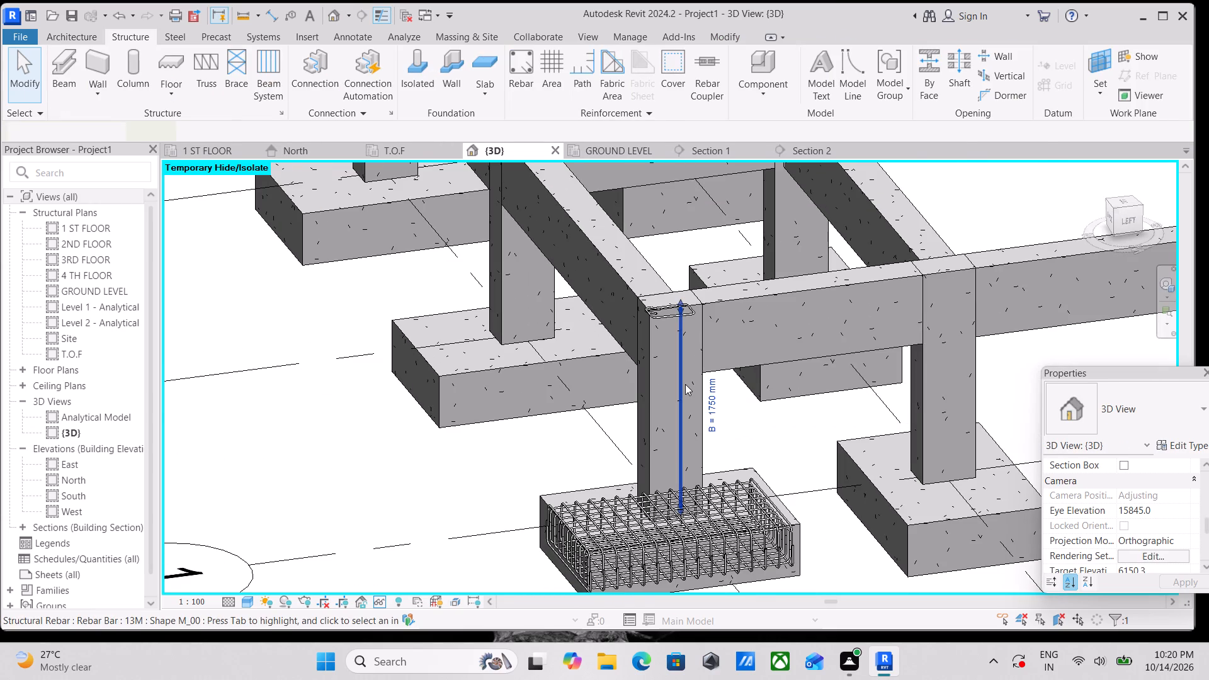
key(Escape)
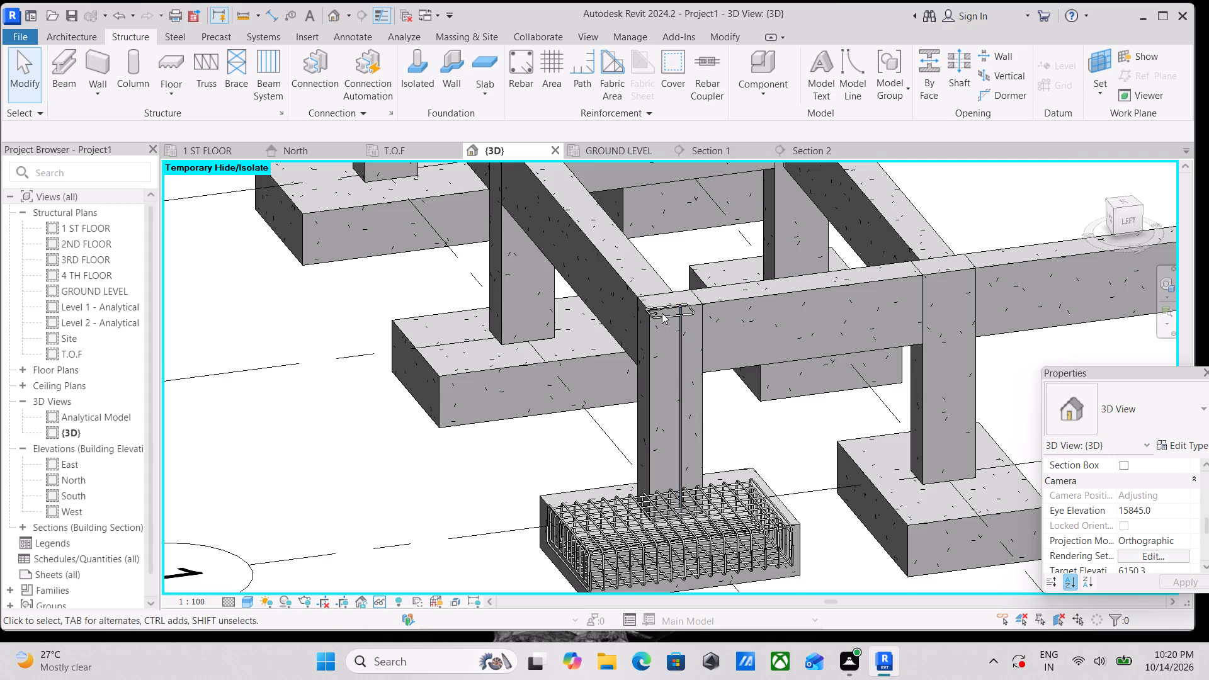
key(Escape)
scroll(661, 311, up, 3)
scroll(644, 361, up, 3)
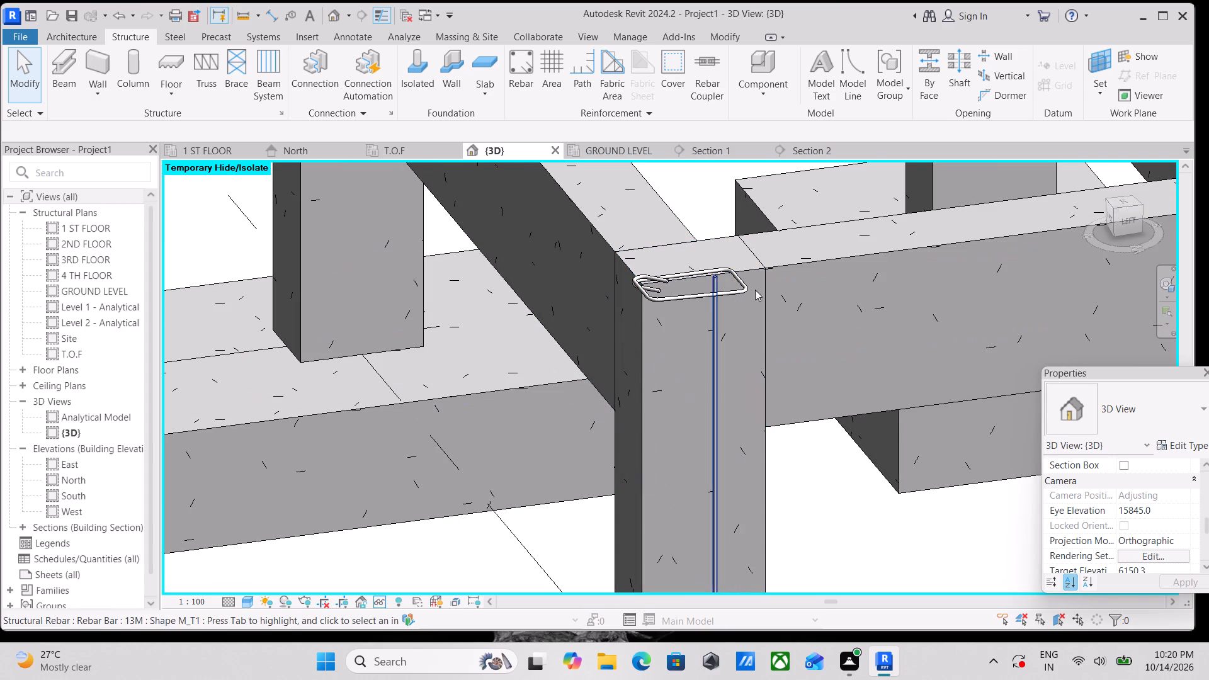
click(717, 336)
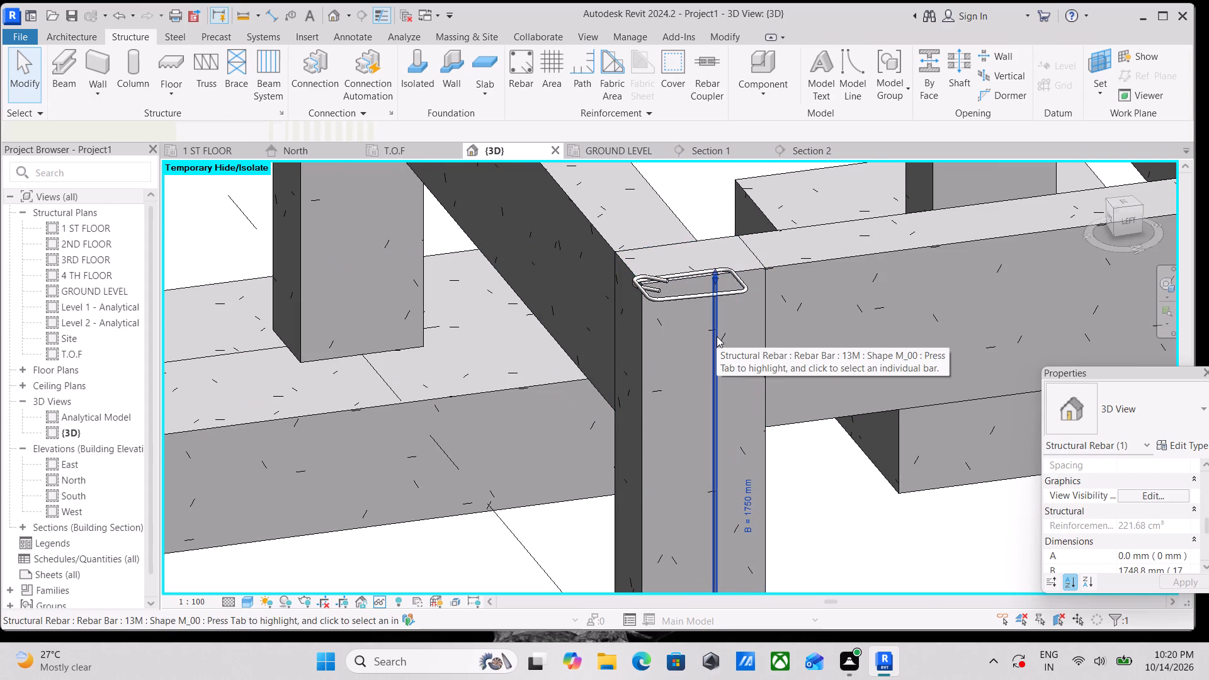
scroll(717, 336, down, 2)
key(Escape)
scroll(715, 349, down, 3)
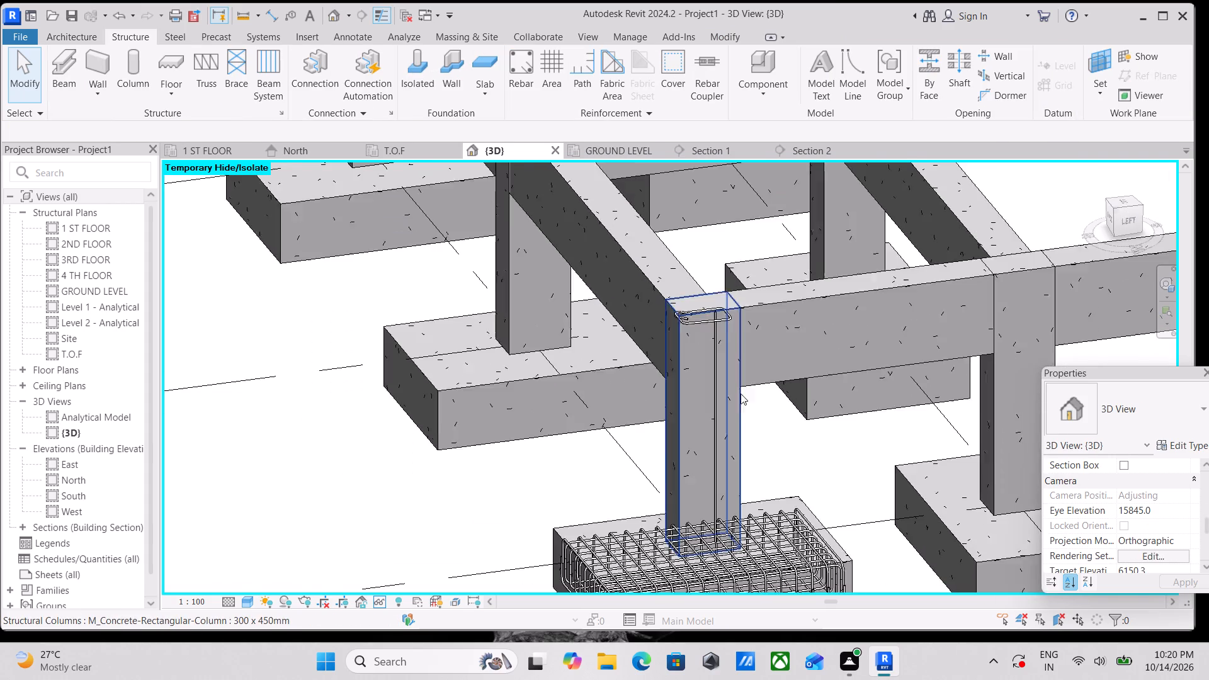
scroll(743, 402, down, 2)
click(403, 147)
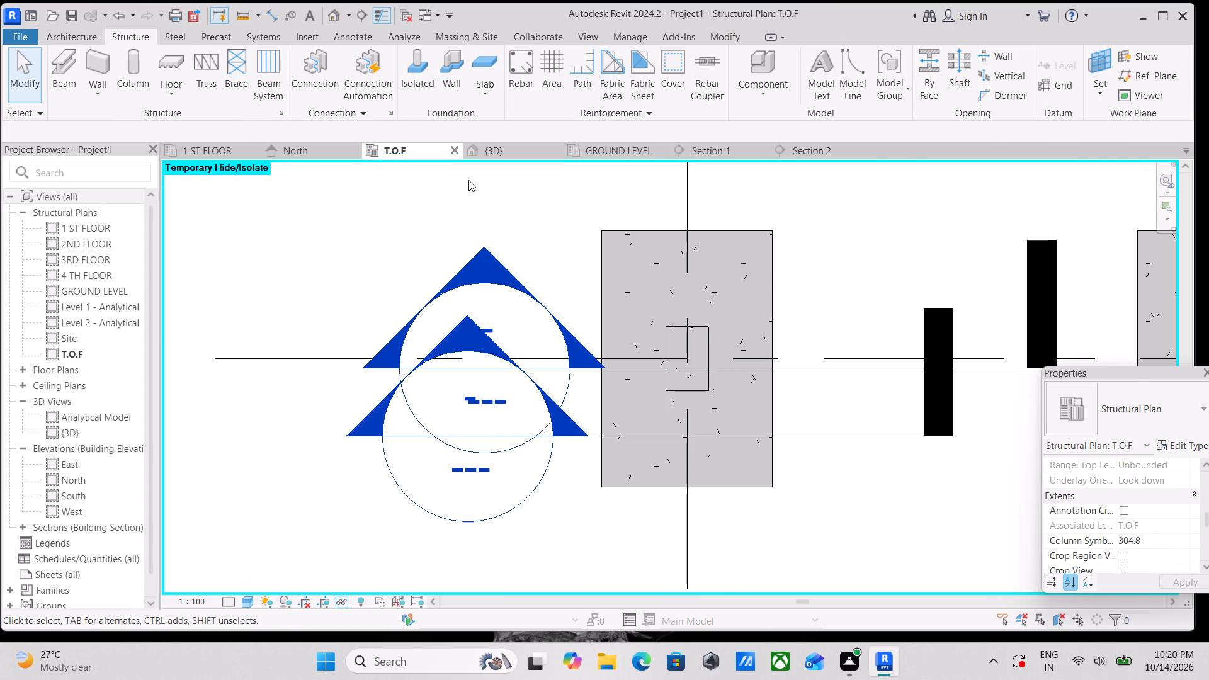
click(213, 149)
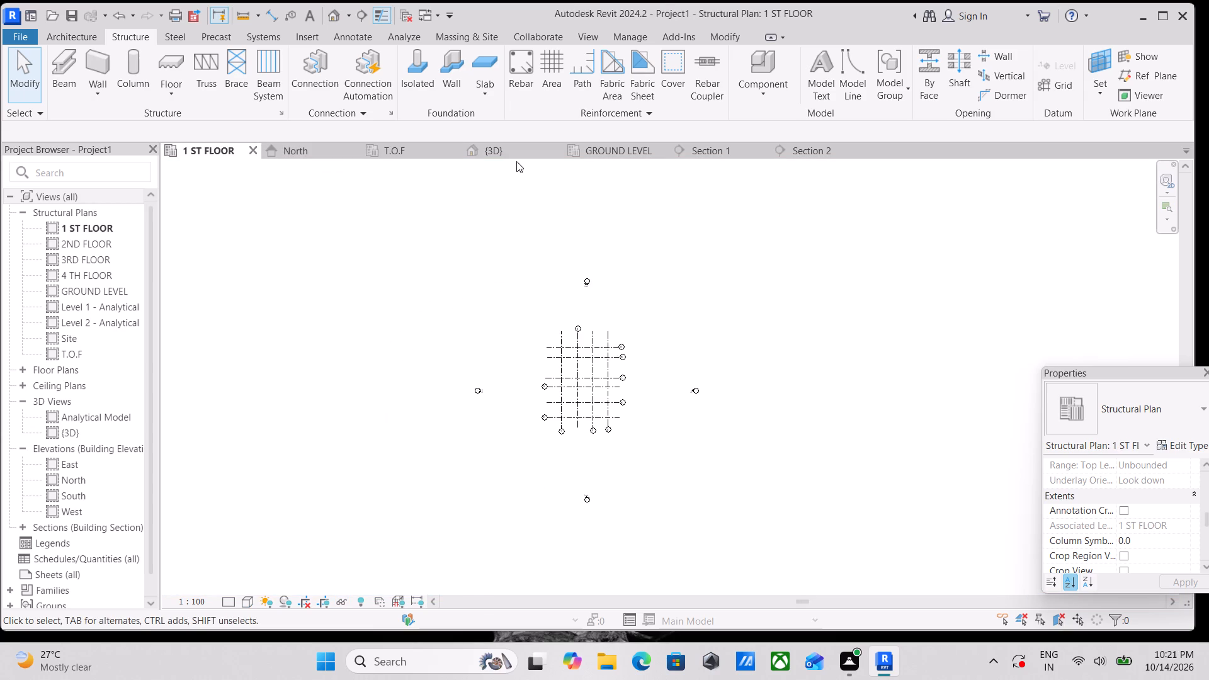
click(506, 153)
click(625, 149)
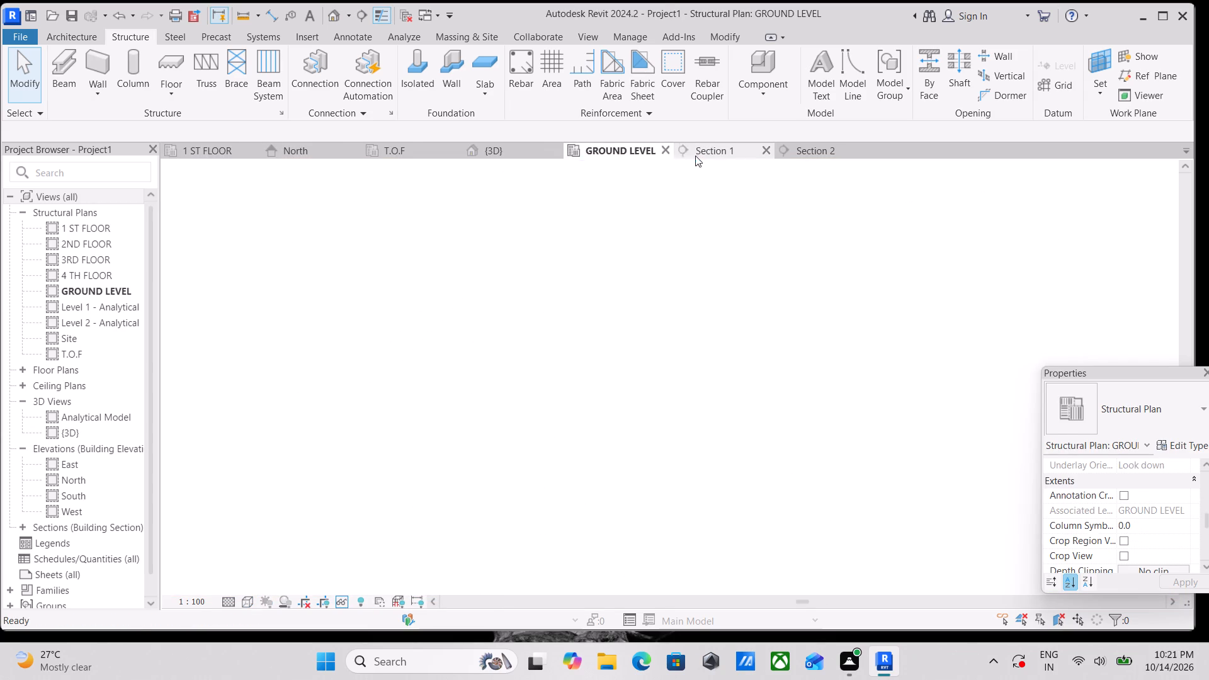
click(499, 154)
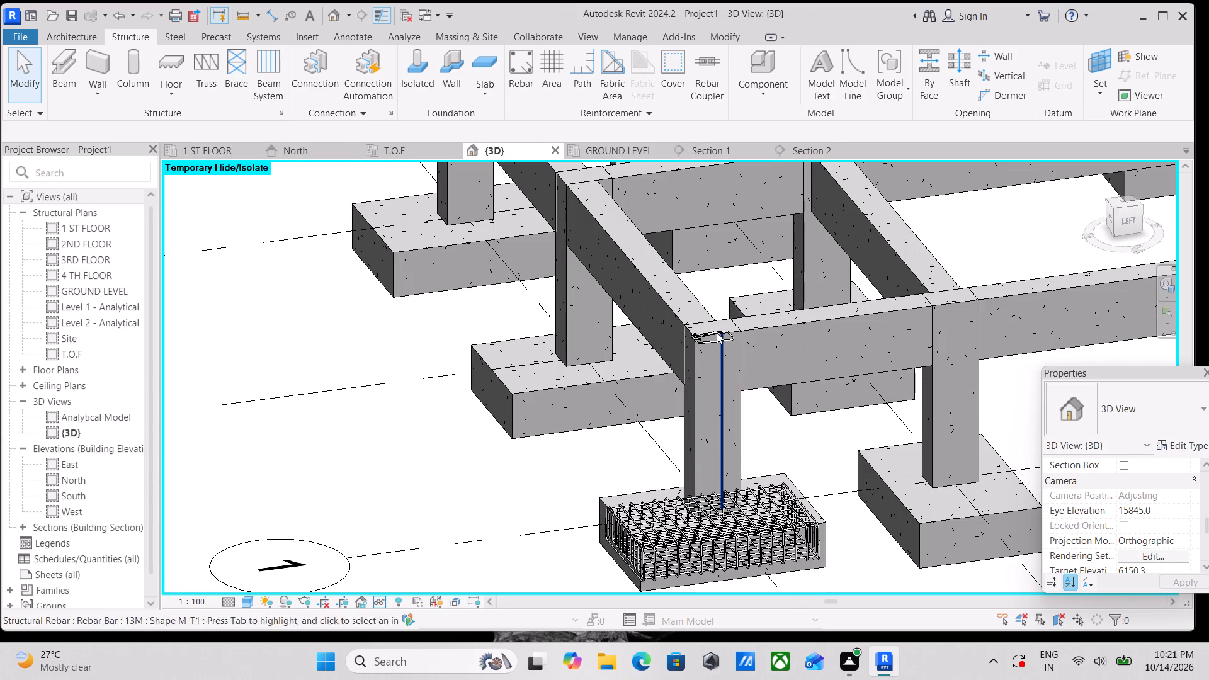
In Section 2, edit the column's vertical M_00 bar sketch and draw a horizontal leg about 443 mm long low in the footing, ending below the bar.
click(793, 156)
scroll(849, 435, down, 1)
middle_drag(844, 422, 808, 230)
scroll(756, 457, down, 1)
middle_drag(775, 406, 793, 305)
scroll(787, 458, up, 2)
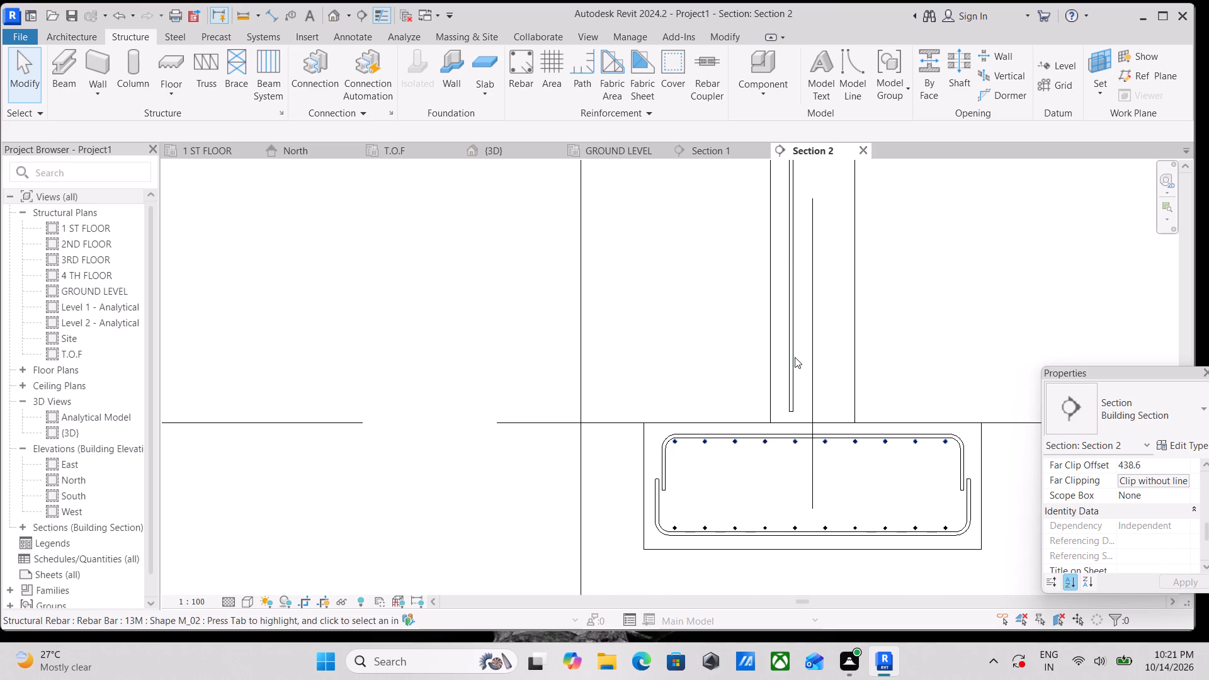
click(795, 357)
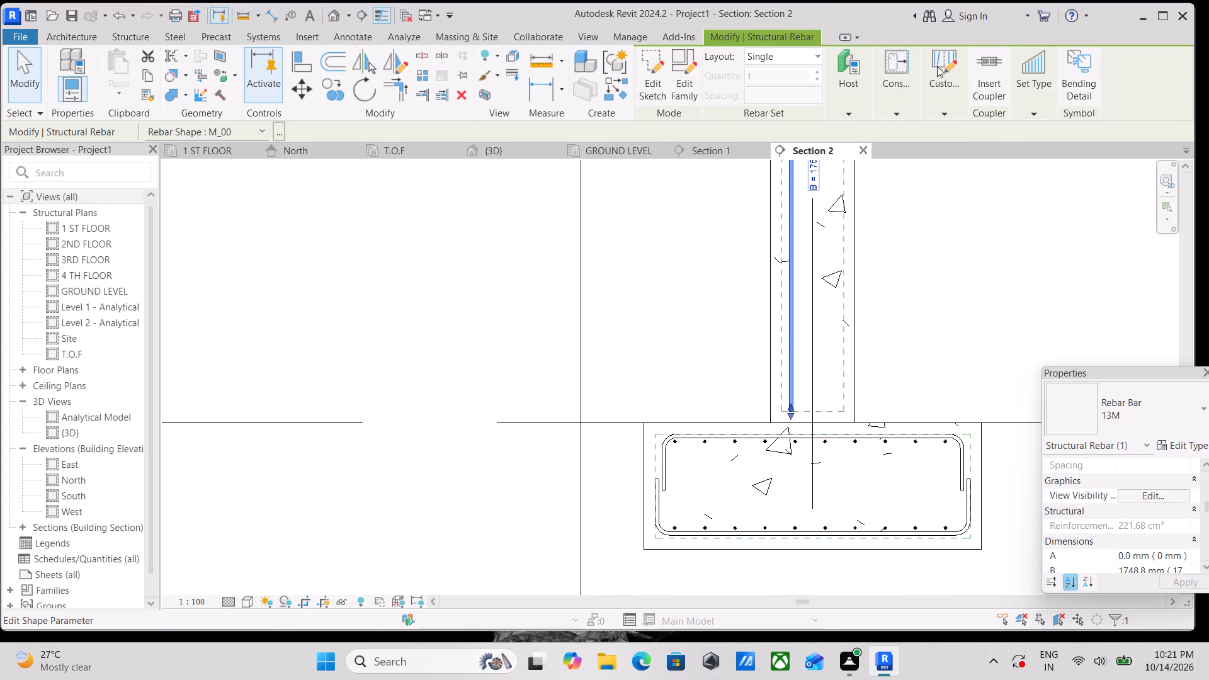
click(659, 76)
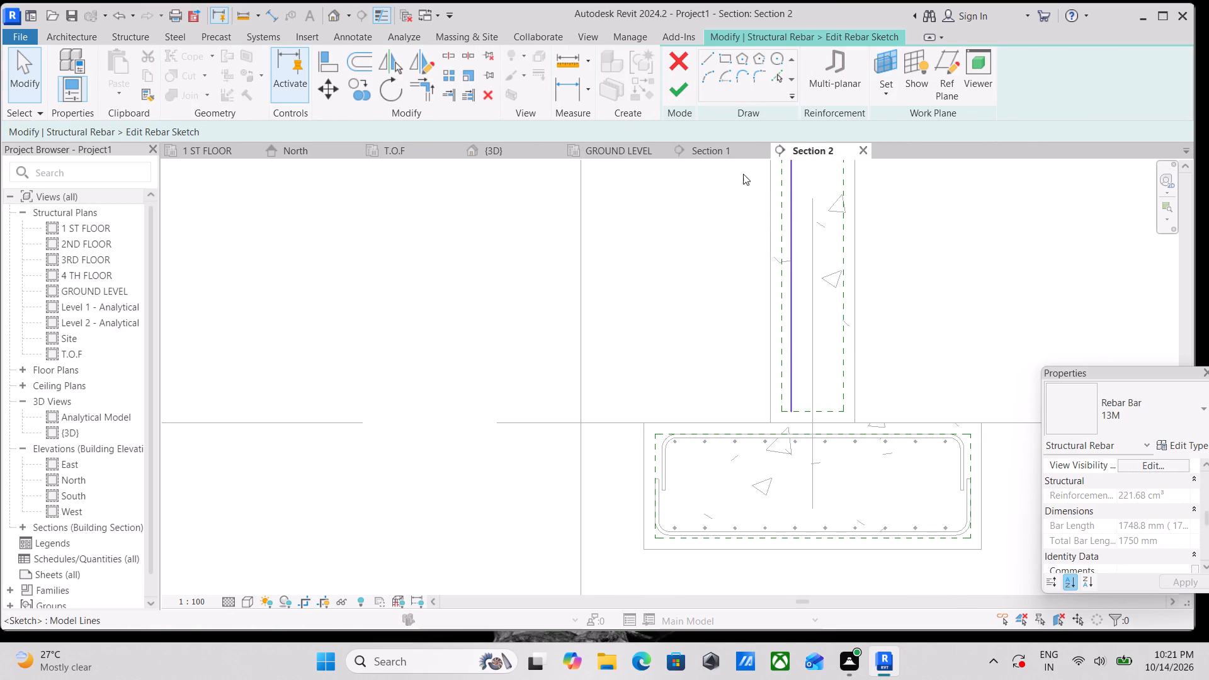
click(712, 59)
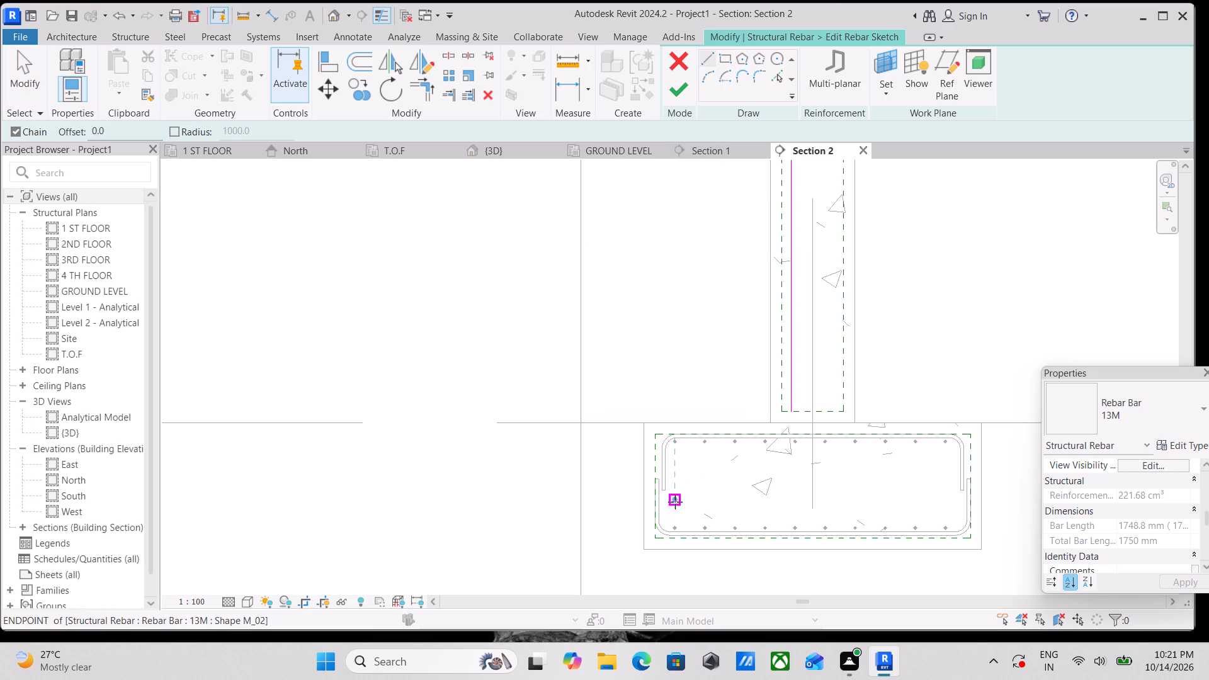
click(666, 514)
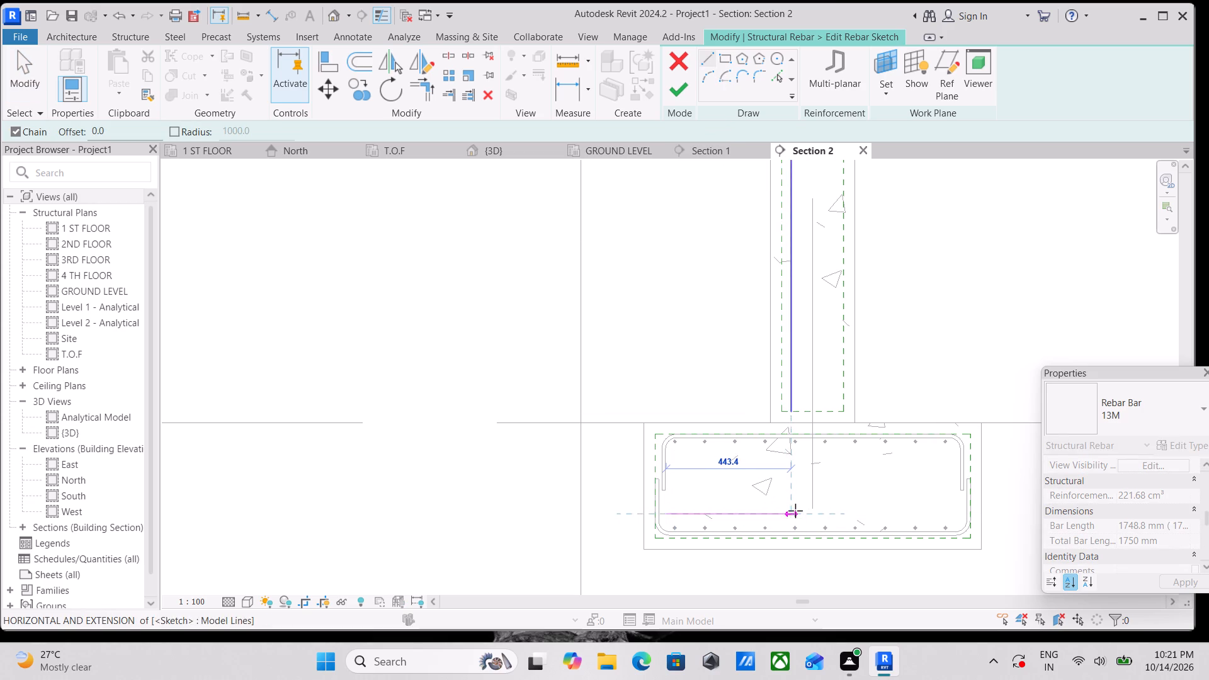
click(793, 515)
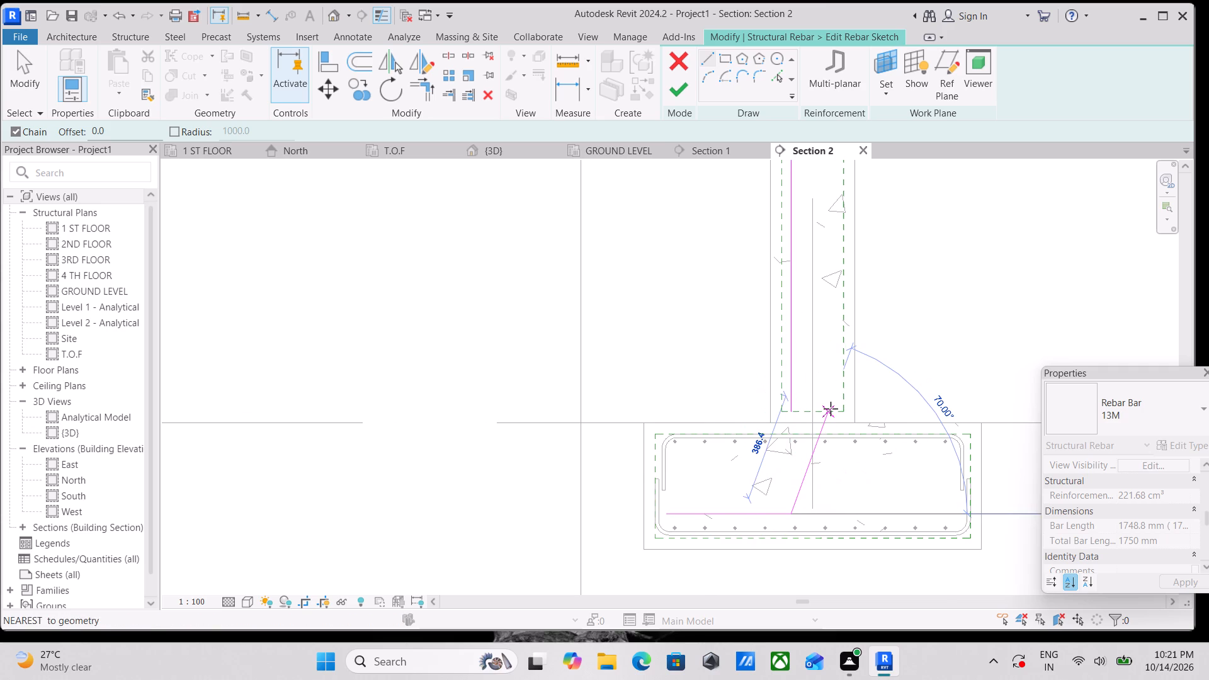
key(Escape)
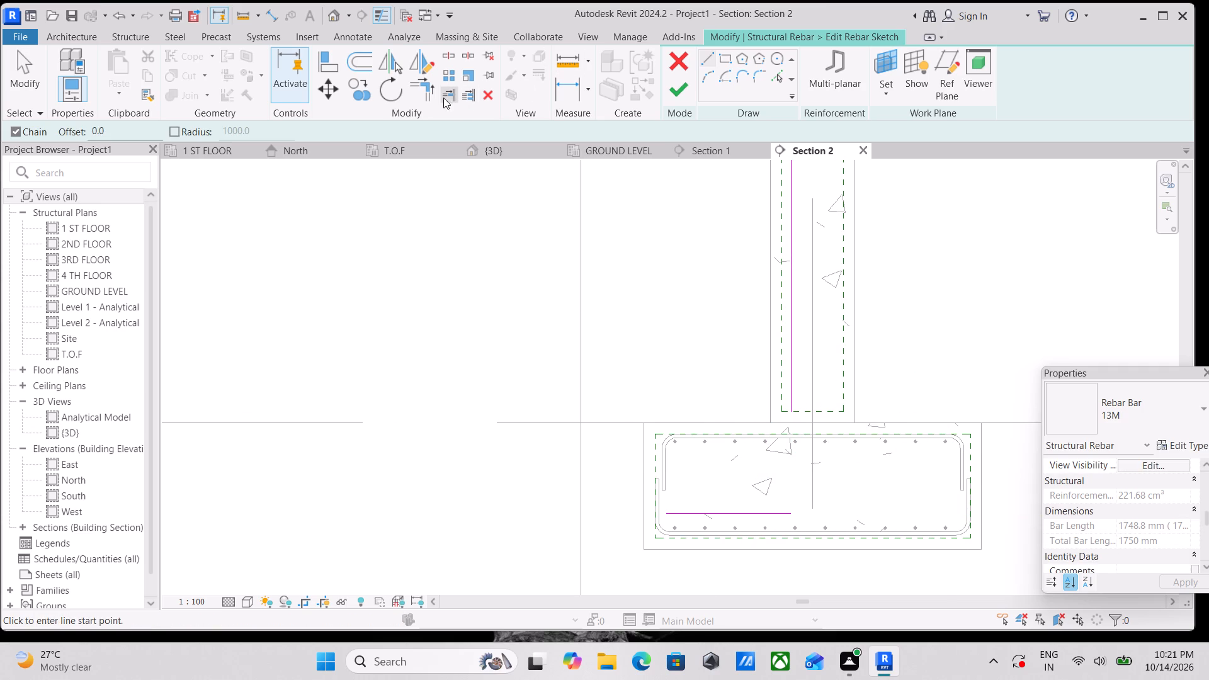
Trim/extend the vertical bar line and the horizontal footing leg to a corner, and finish the rebar sketch.
click(433, 94)
click(793, 368)
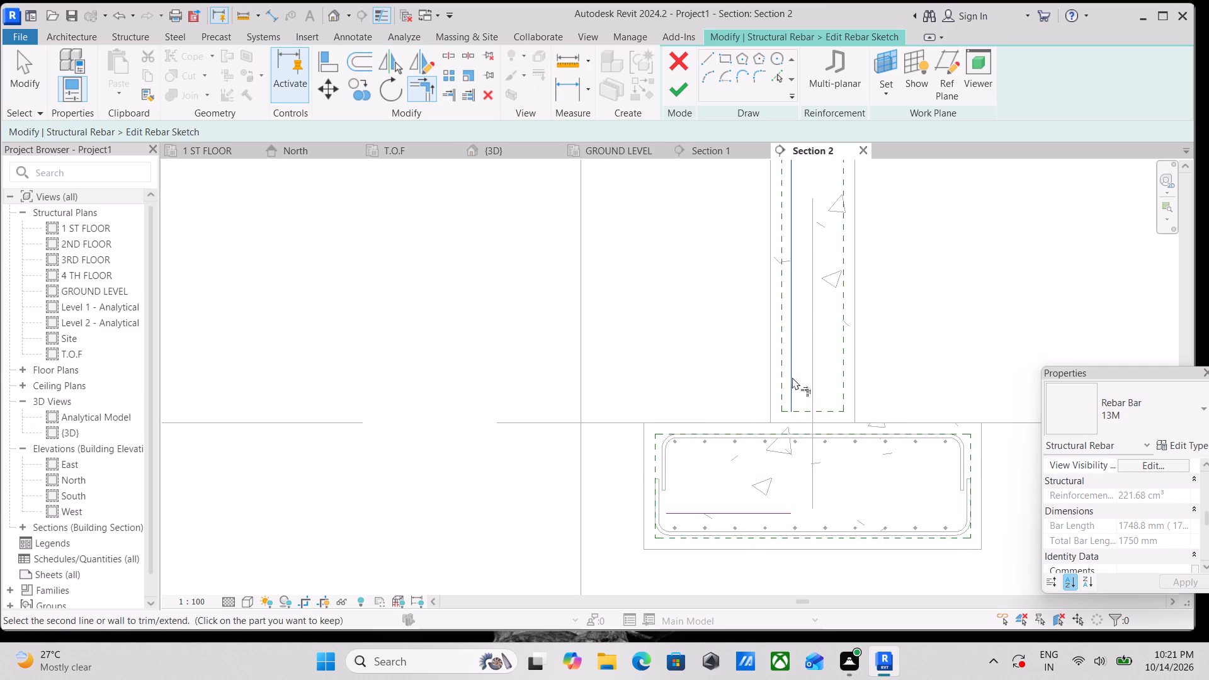
click(766, 513)
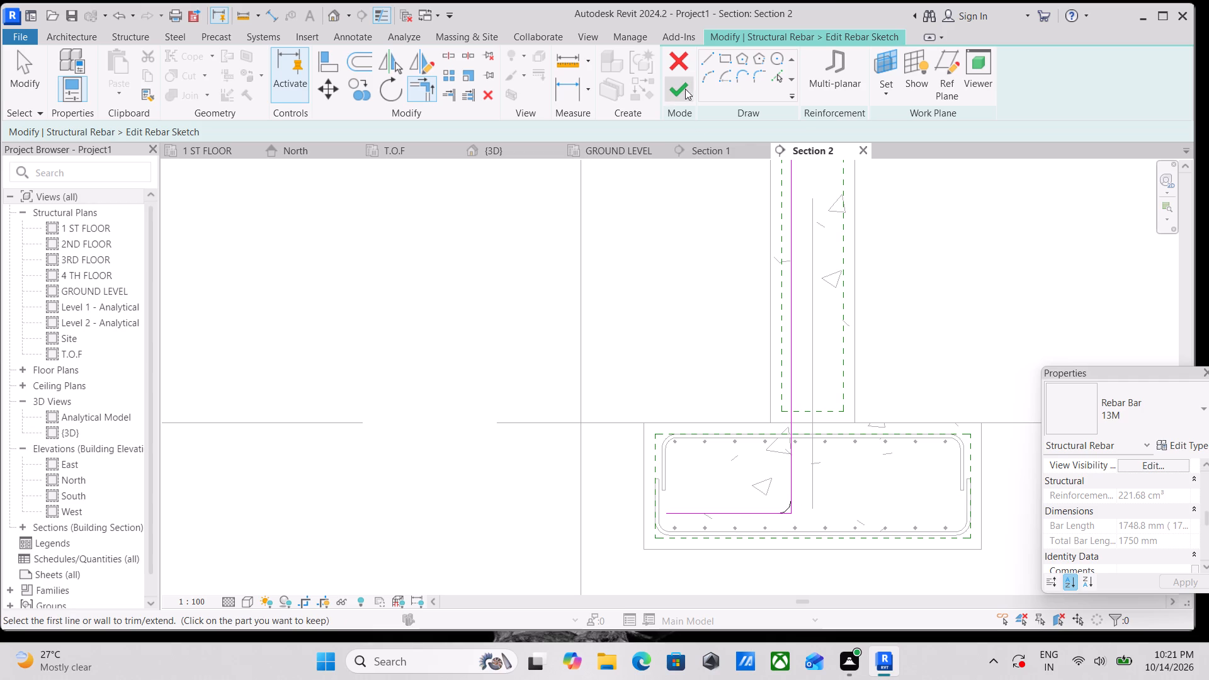
click(679, 77)
scroll(745, 280, down, 3)
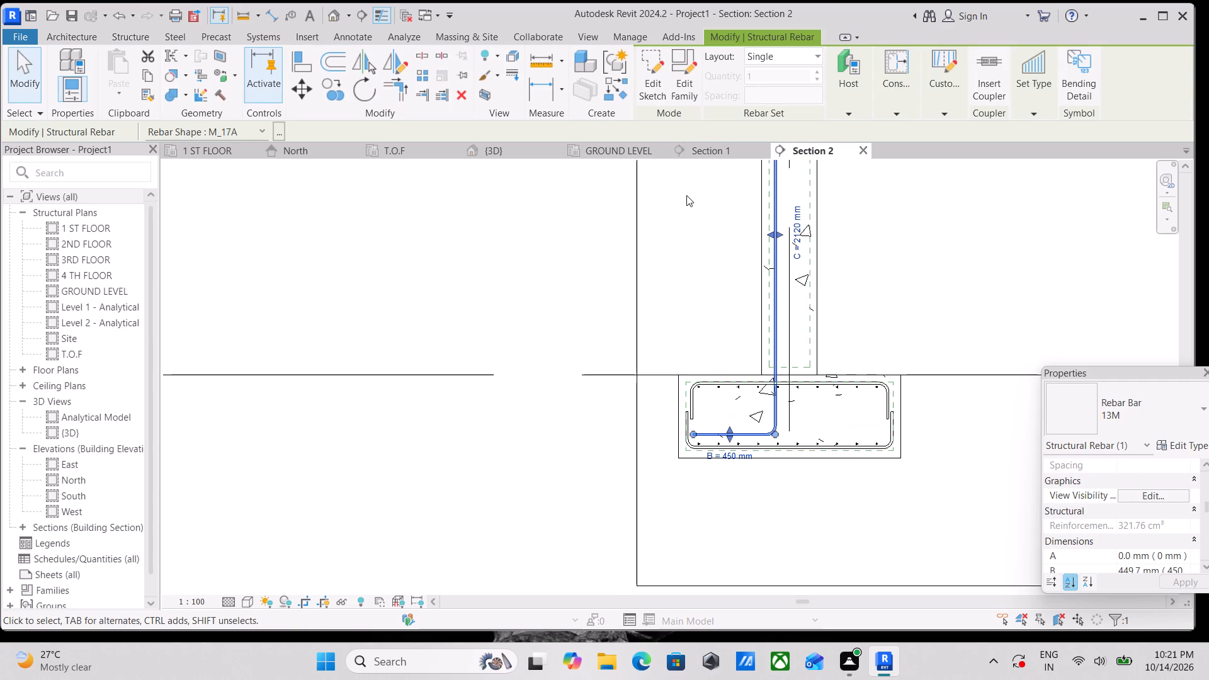
key(Escape)
Examine the L-shaped column bar against the footing cage and column tie in Section 2 and the {3D} view.
scroll(765, 421, up, 2)
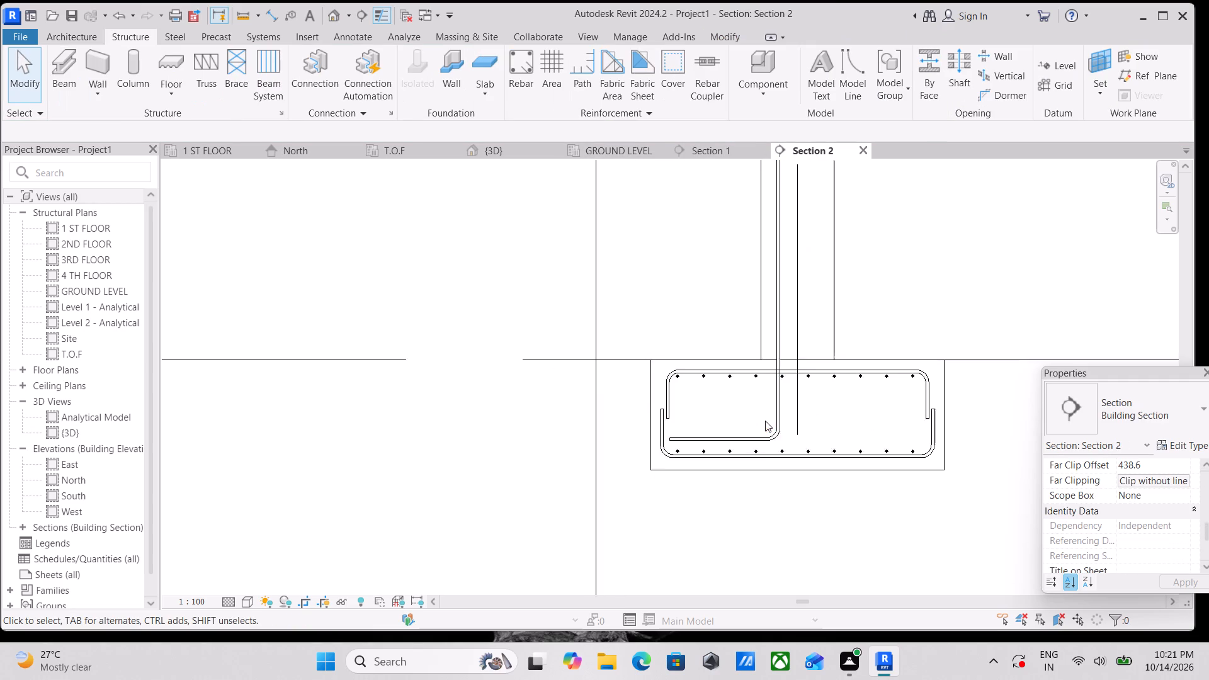
scroll(765, 421, up, 1)
scroll(1015, 415, down, 2)
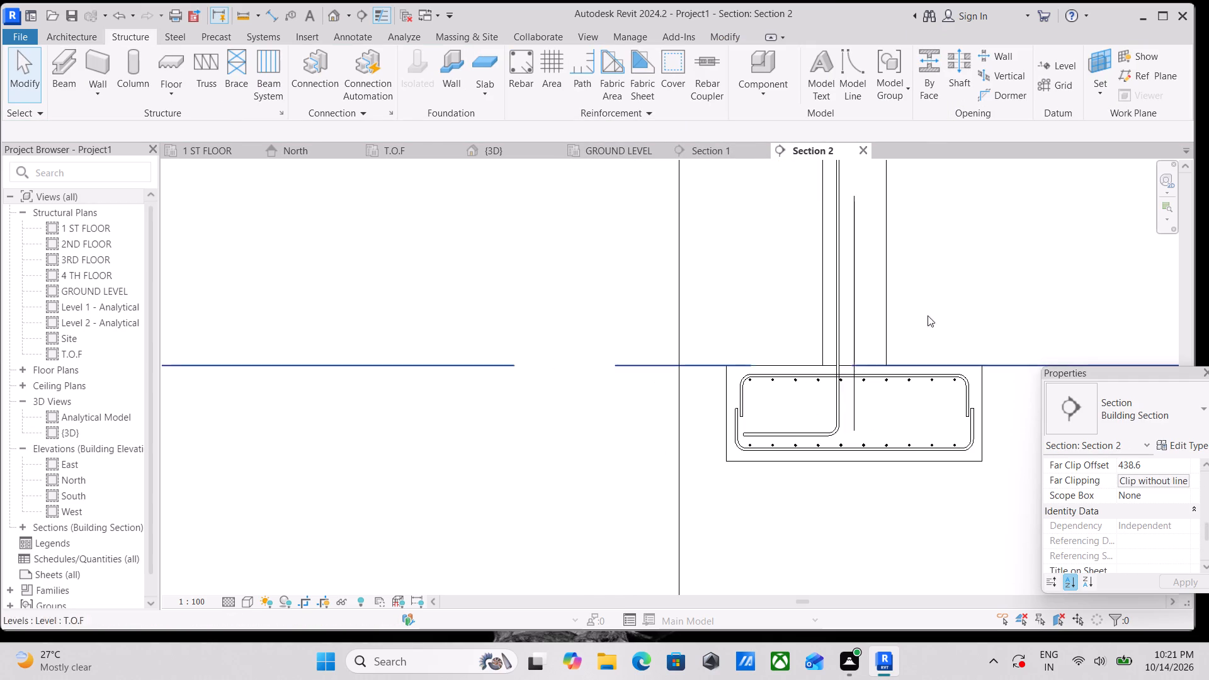
scroll(747, 244, down, 3)
middle_drag(746, 244, 718, 332)
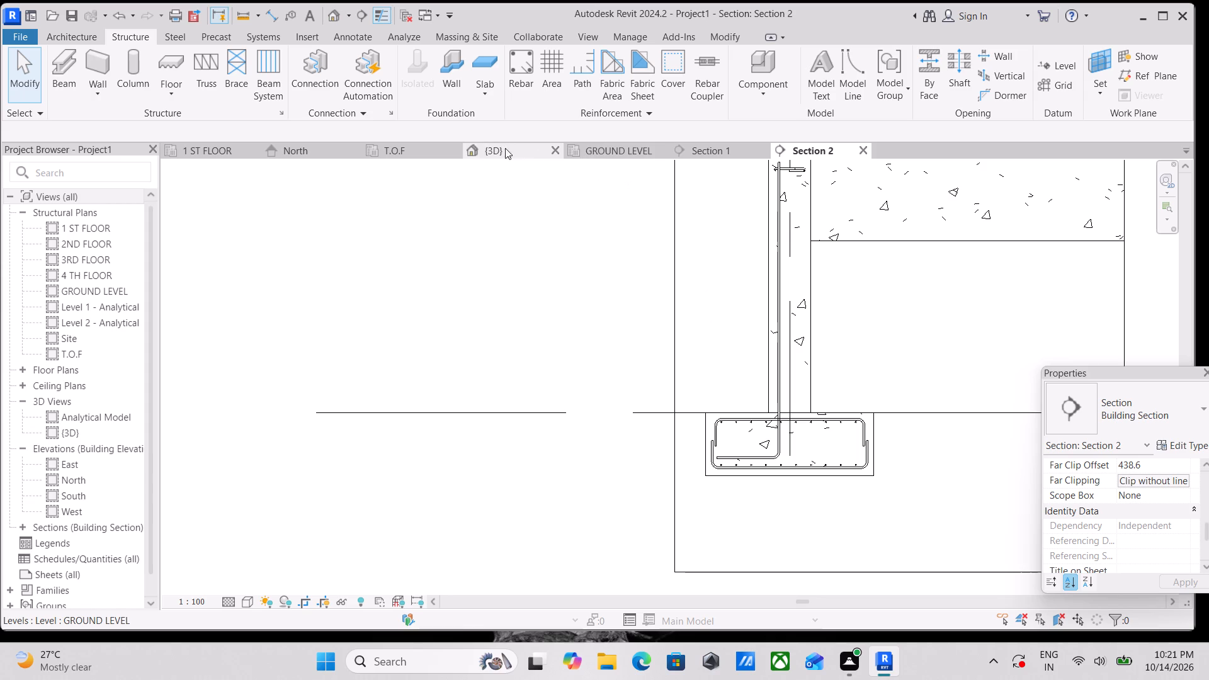
click(480, 147)
scroll(745, 363, down, 2)
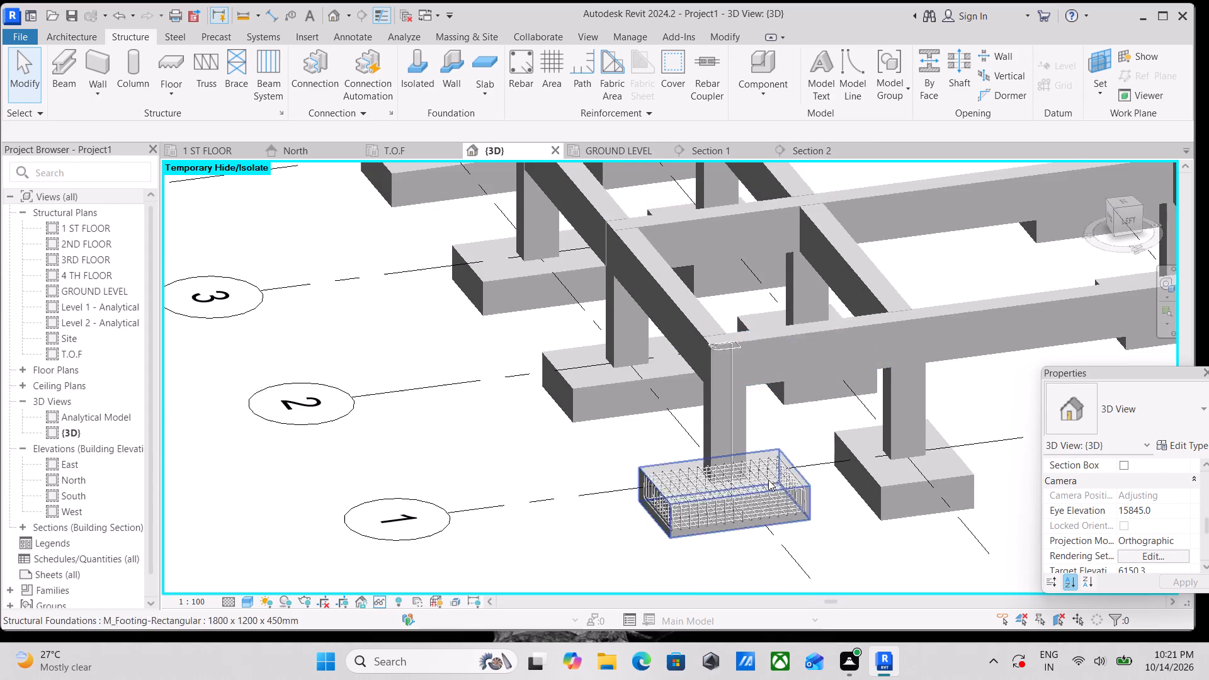
scroll(756, 514, up, 2)
scroll(780, 445, down, 2)
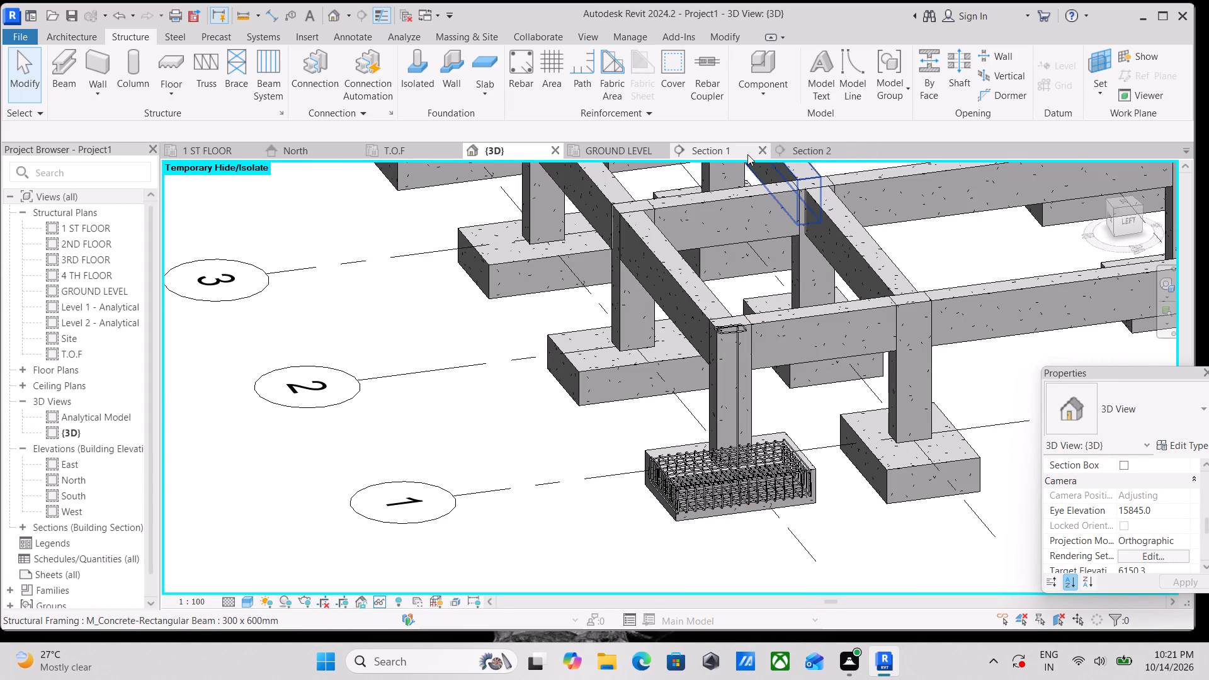
click(817, 156)
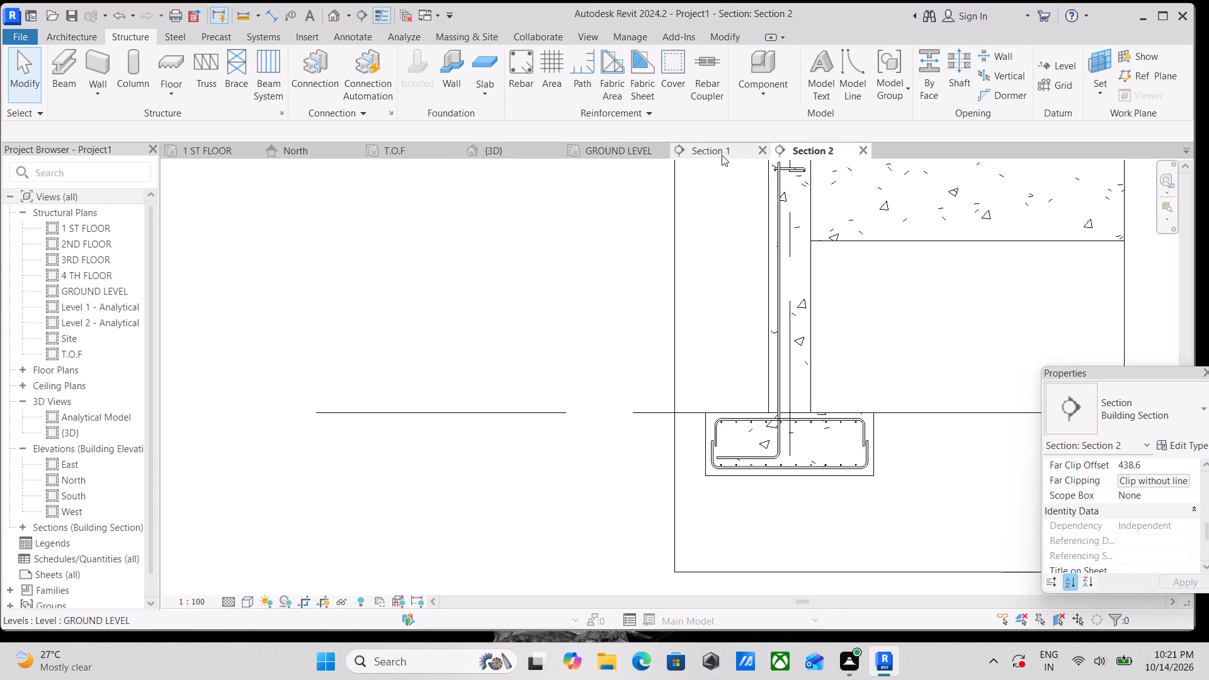
click(715, 154)
click(802, 144)
click(579, 149)
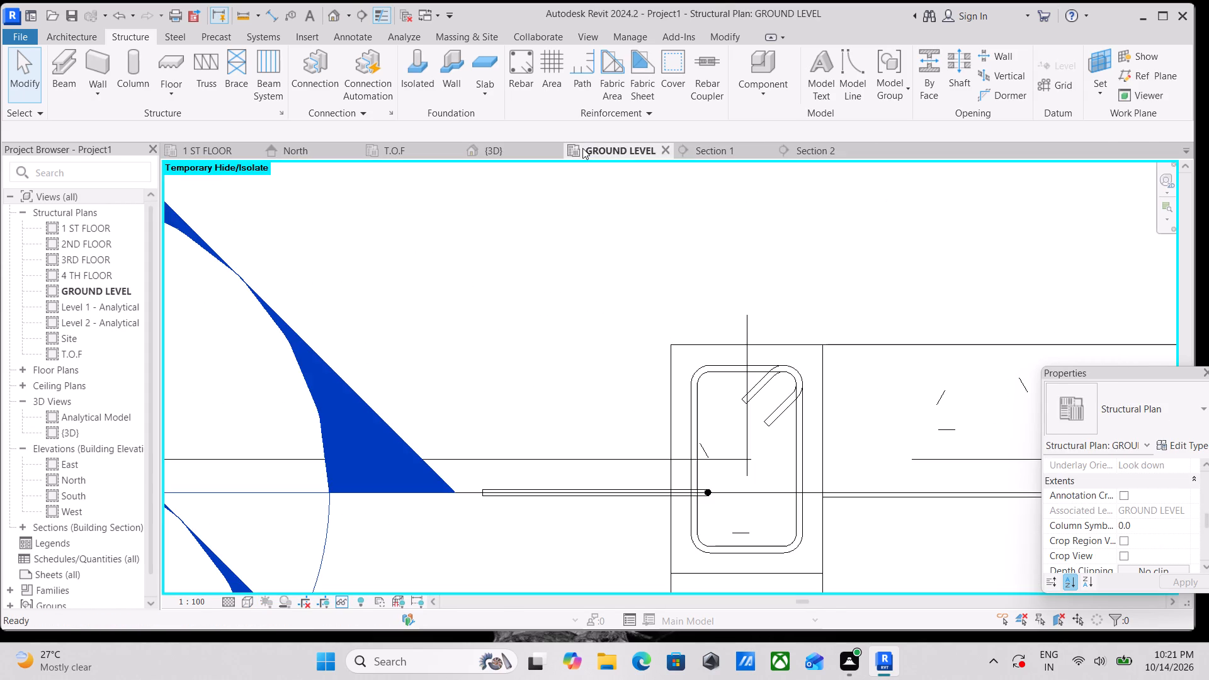
click(791, 150)
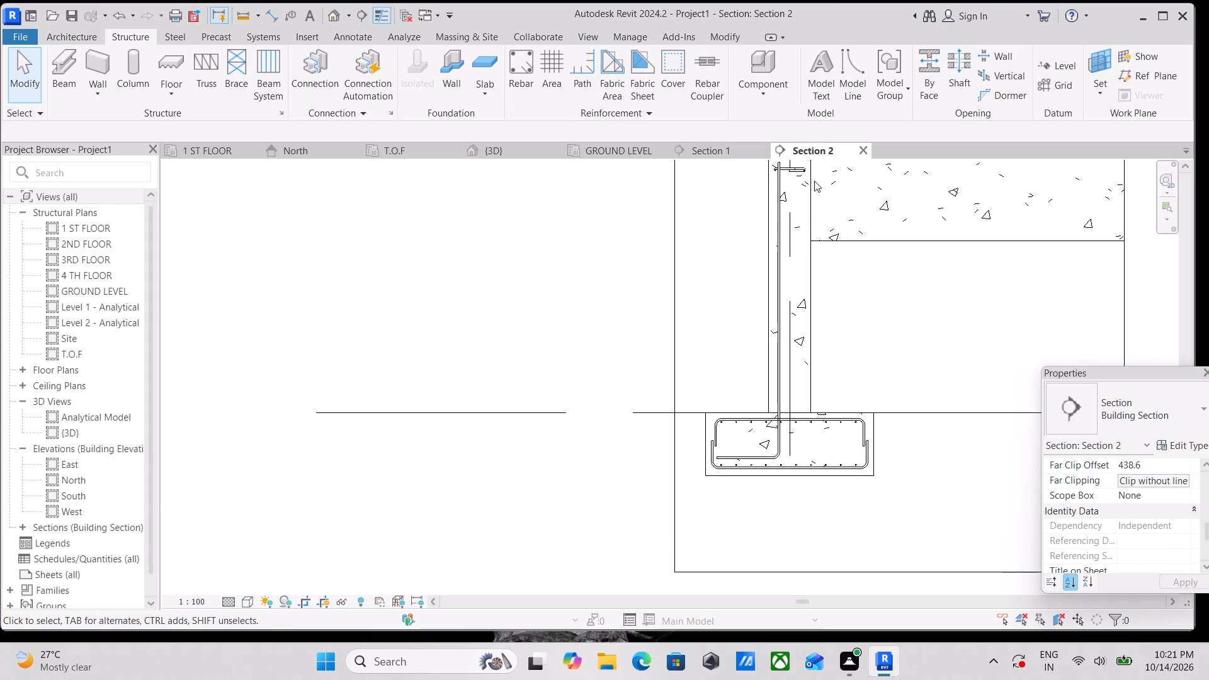
Open the column's M_T1 tie sketch from Section 2 in the GROUND LEVEL structural plan, and finish the sketch.
scroll(788, 171, up, 3)
double_click(793, 170)
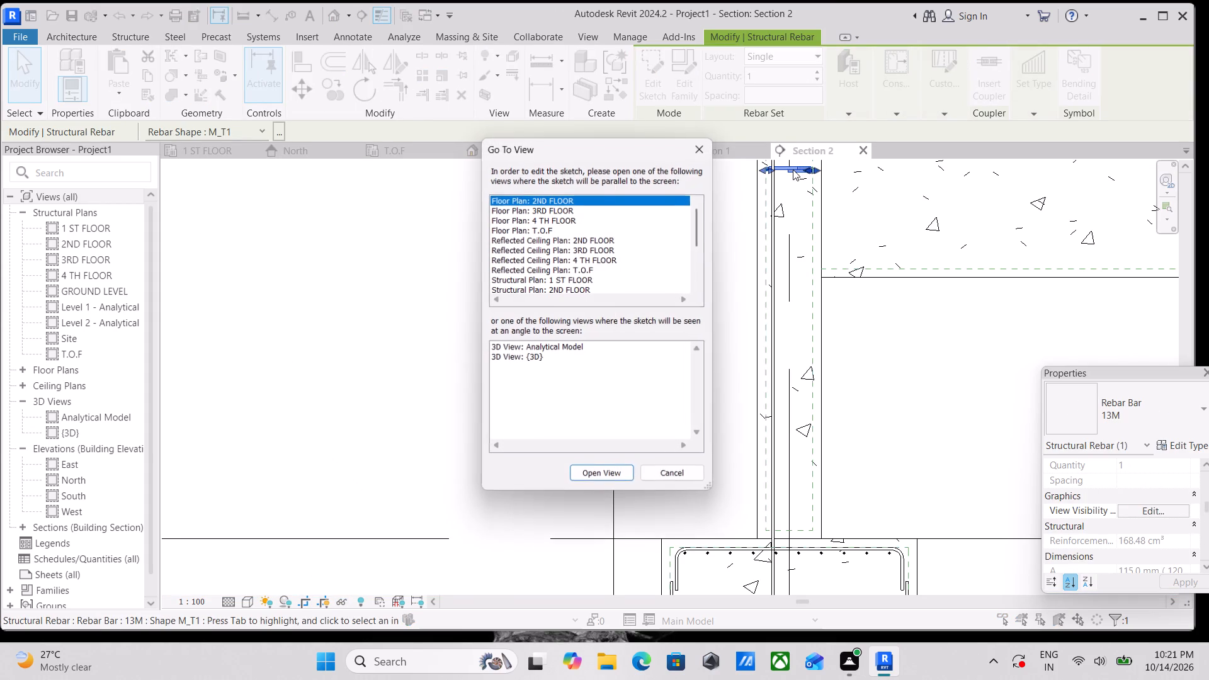
scroll(535, 251, down, 2)
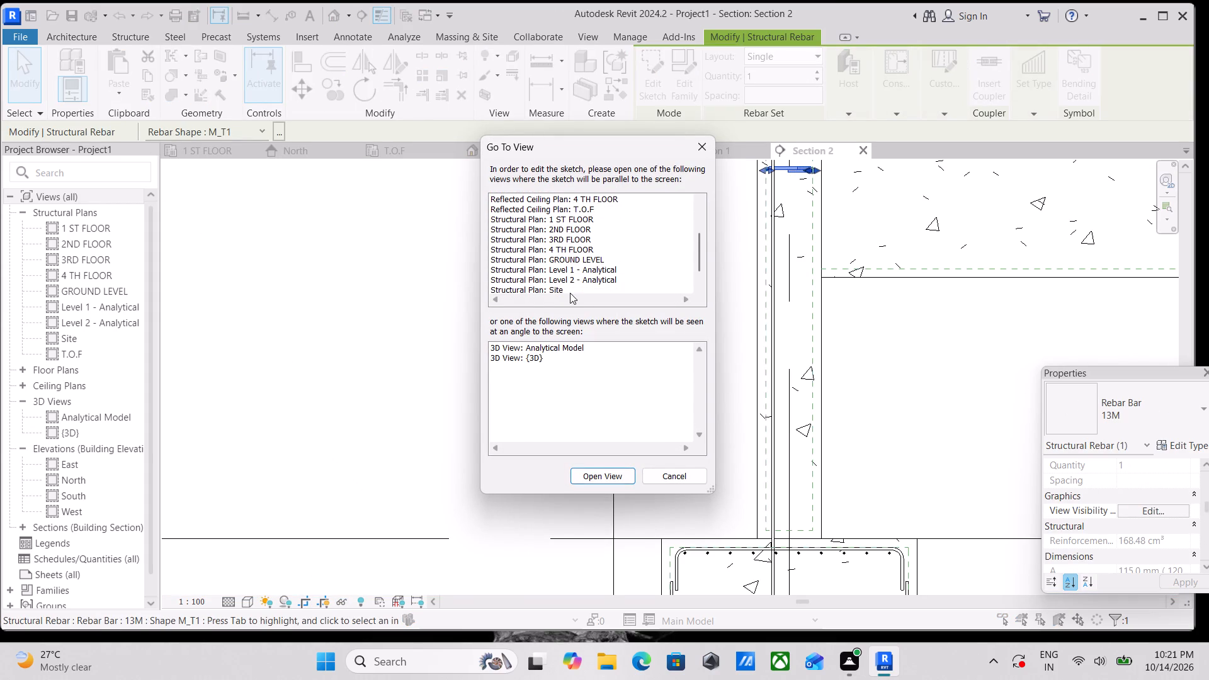
scroll(568, 290, down, 2)
scroll(550, 270, up, 1)
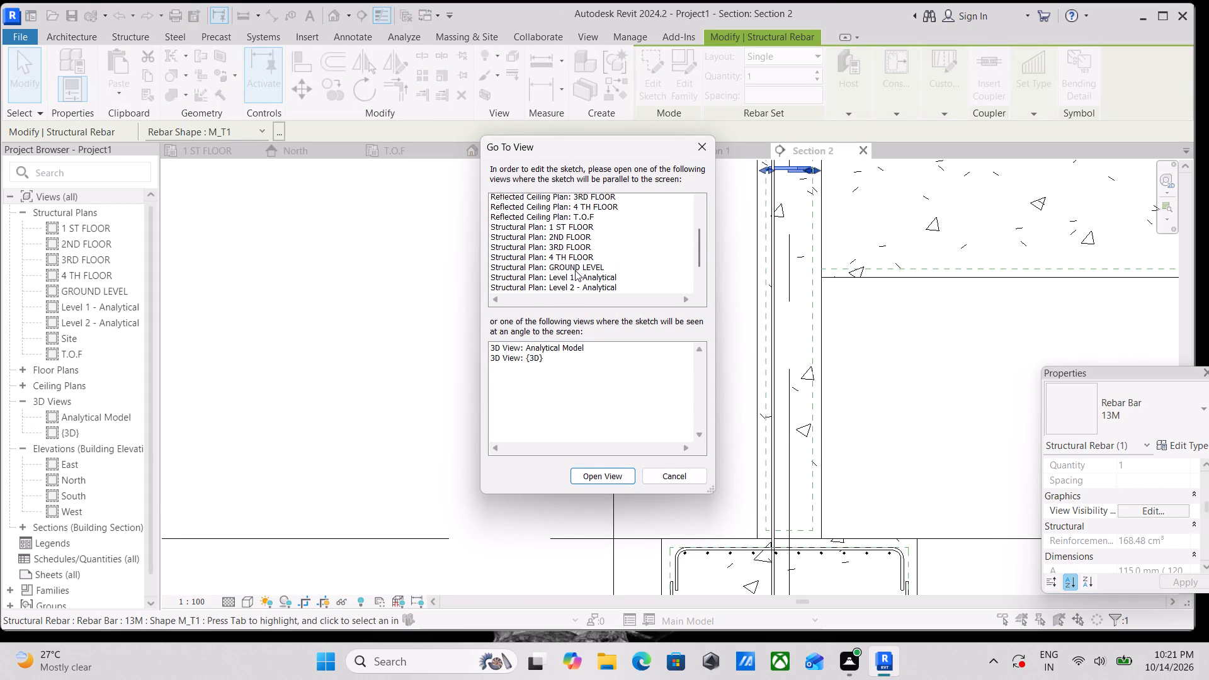
click(553, 269)
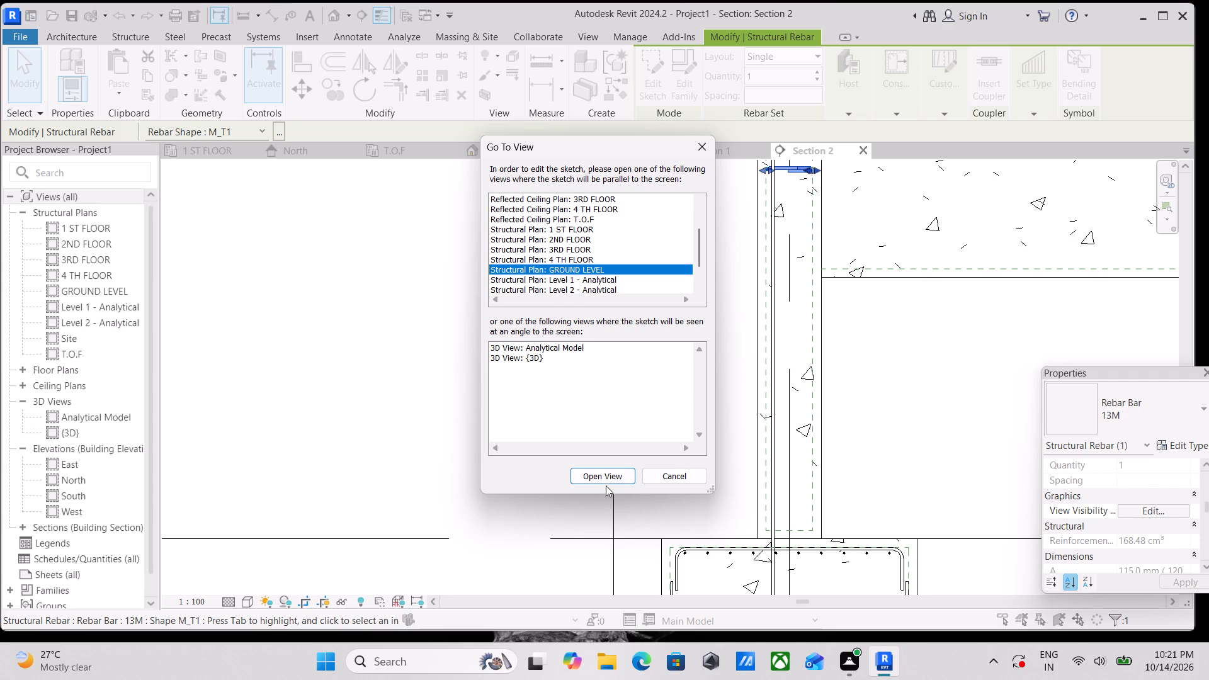
click(604, 476)
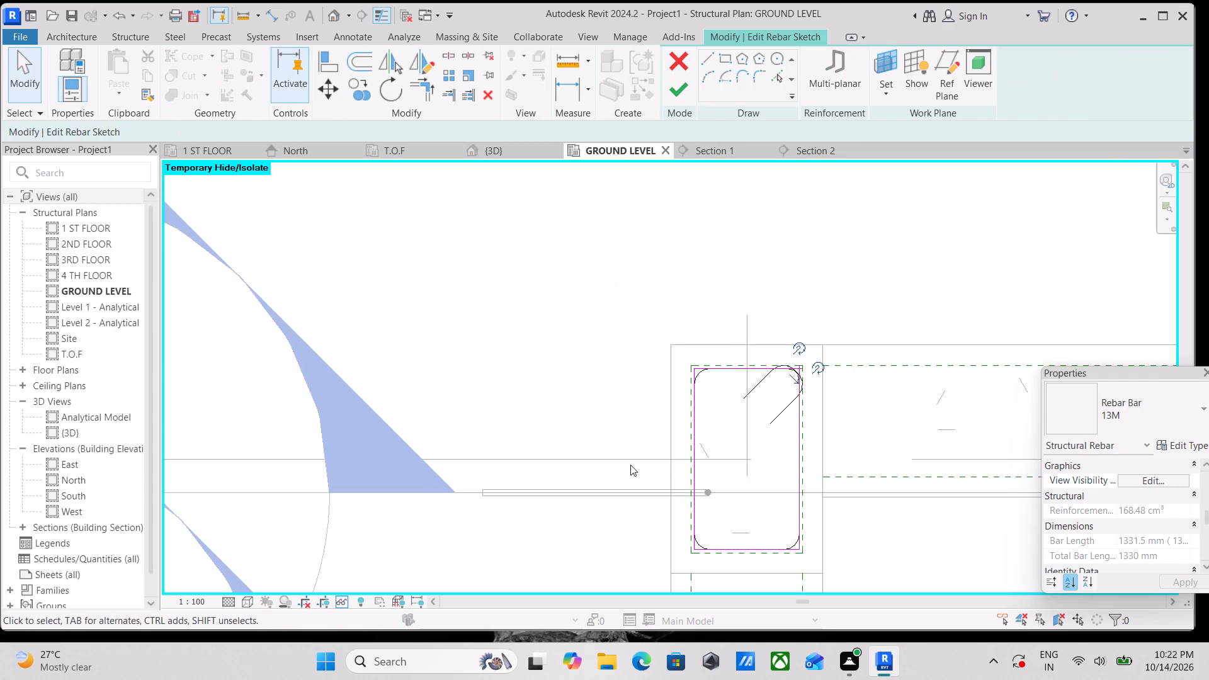
click(678, 90)
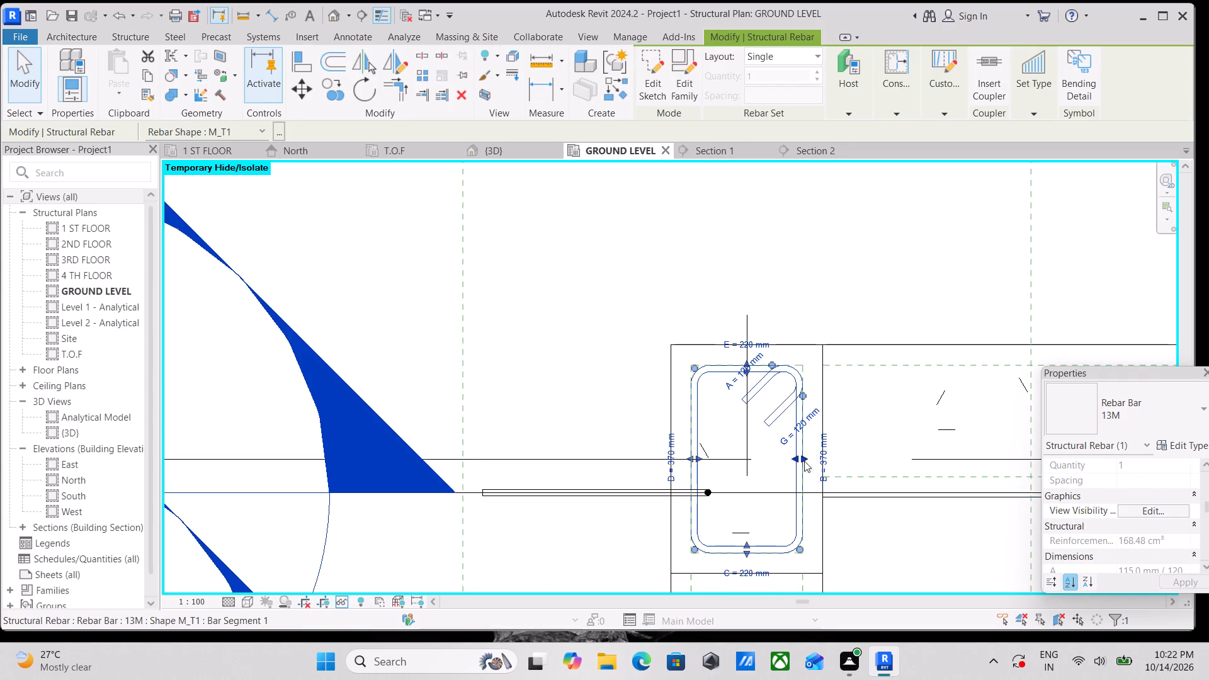
Set the visual style of the GROUND LEVEL structural plan to Wireframe.
scroll(796, 468, down, 2)
middle_drag(783, 473, 783, 397)
scroll(742, 438, down, 3)
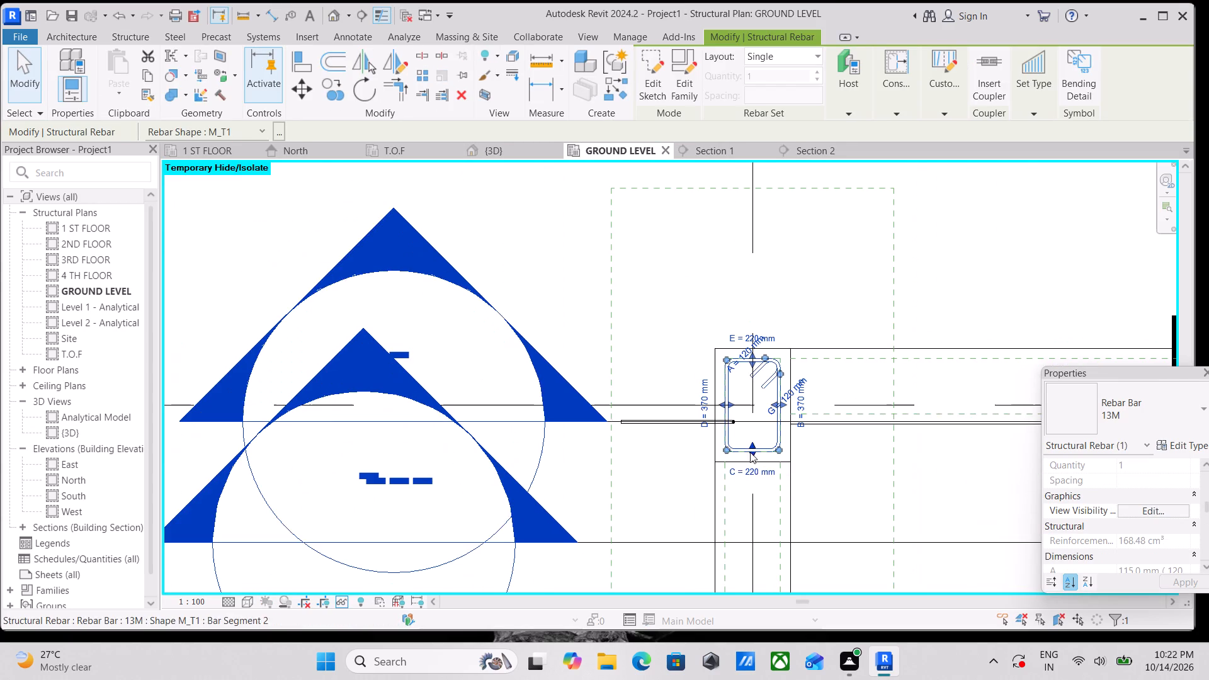
scroll(689, 426, up, 4)
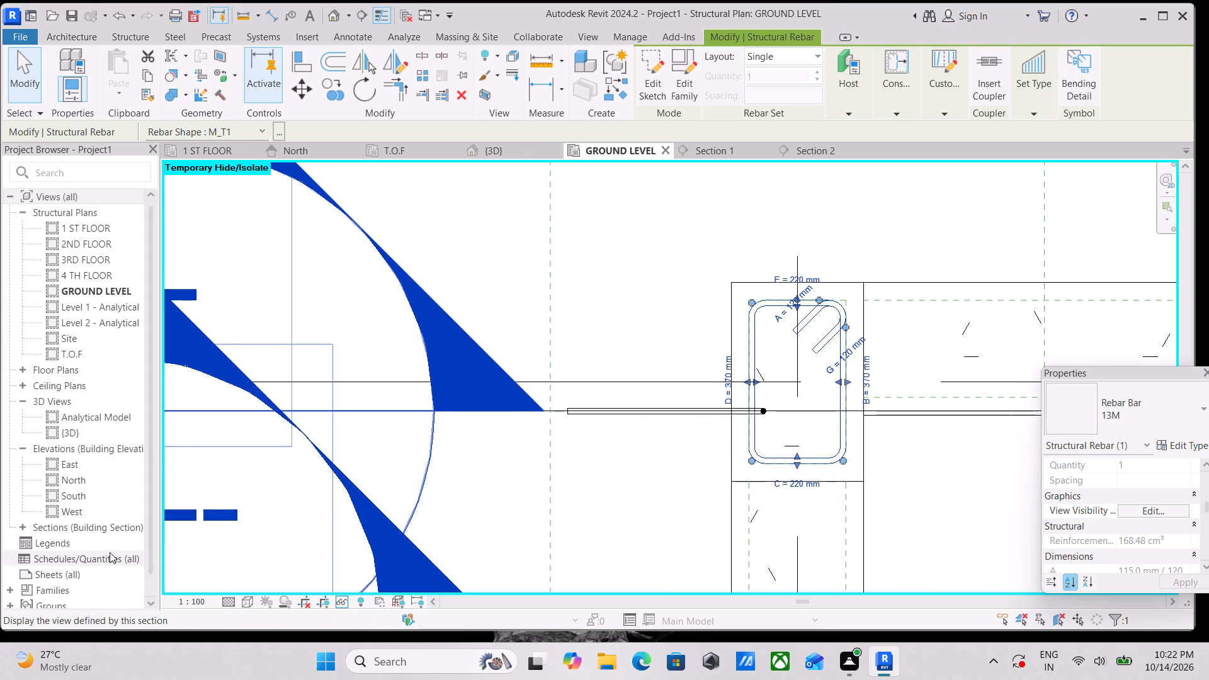
click(247, 602)
click(278, 505)
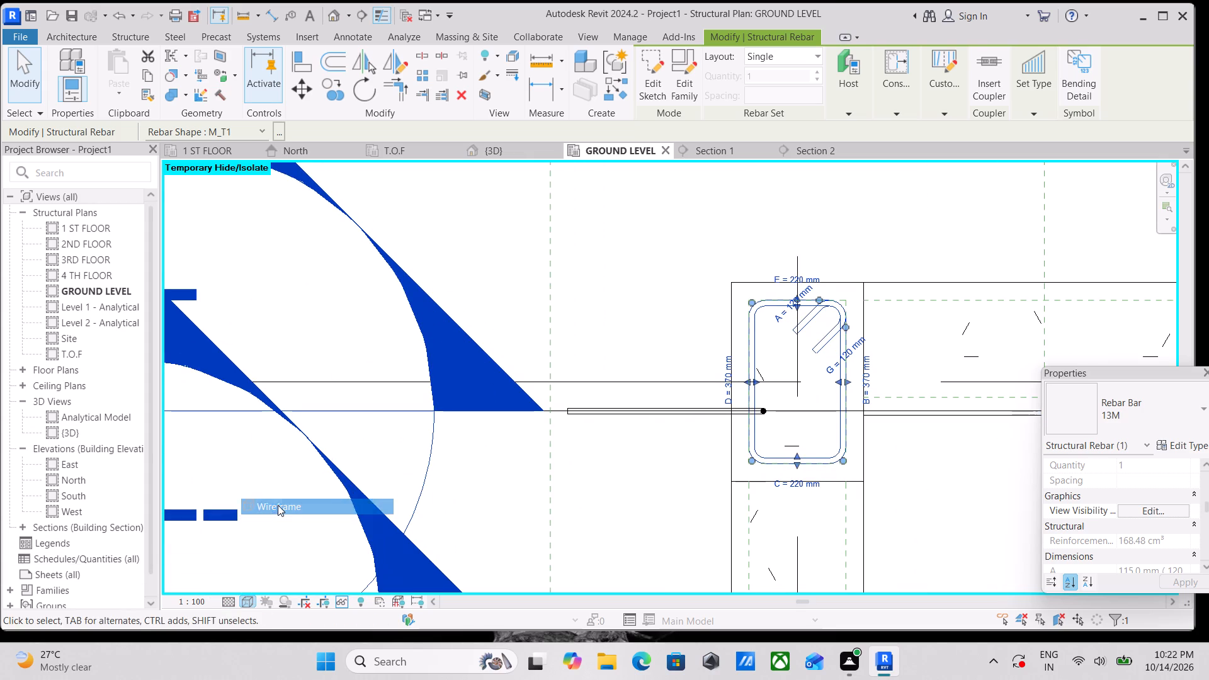
Rotate a copy of the column's L-shaped M_17A bar about its vertical leg, so the copied footing leg runs diagonally at about 45°.
scroll(797, 414, up, 3)
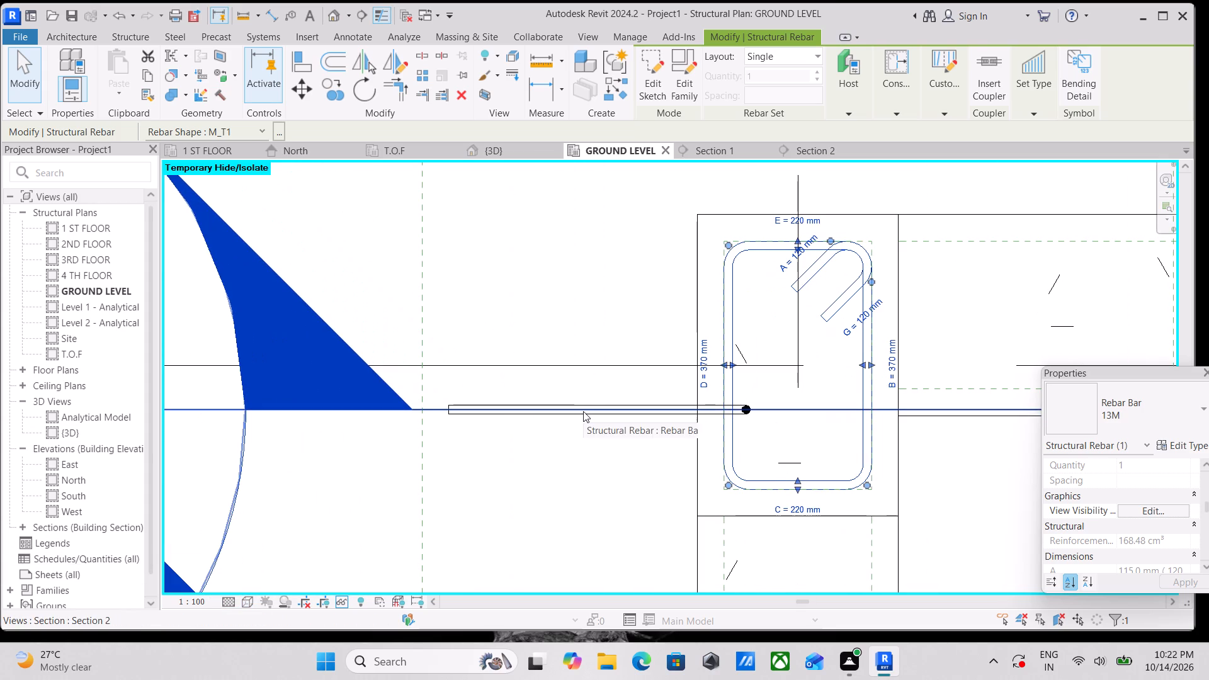
scroll(477, 448, down, 3)
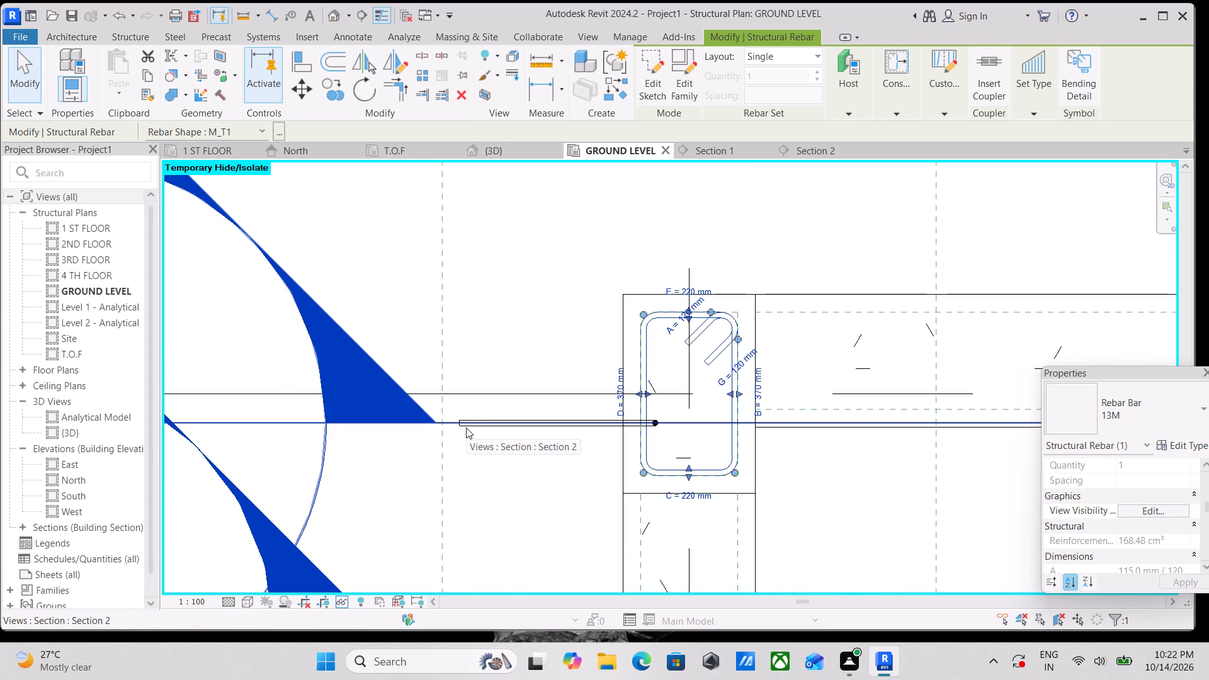
scroll(466, 428, up, 6)
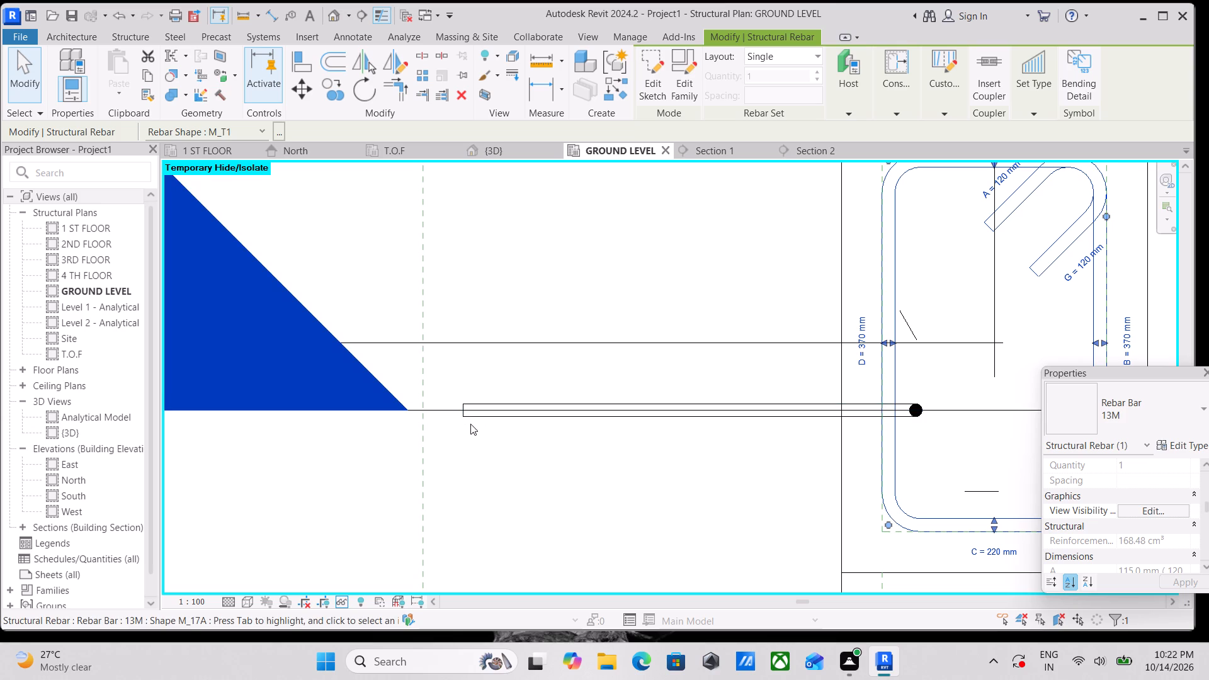
click(473, 420)
scroll(473, 420, down, 8)
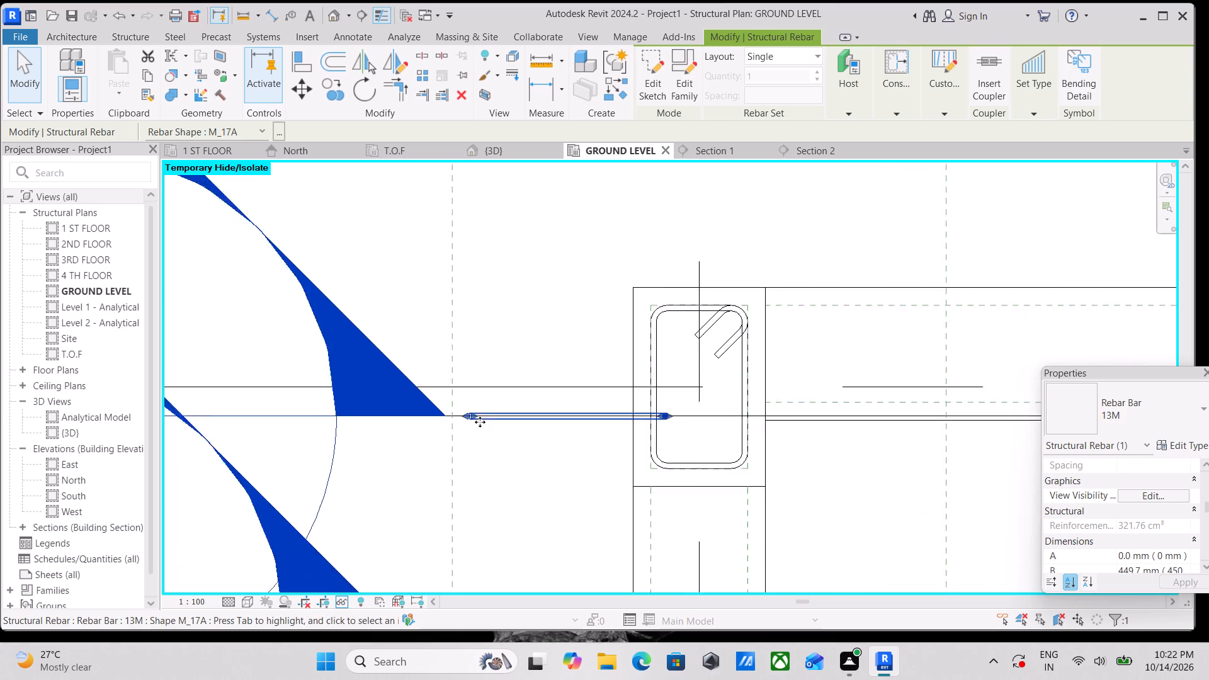
scroll(480, 422, down, 6)
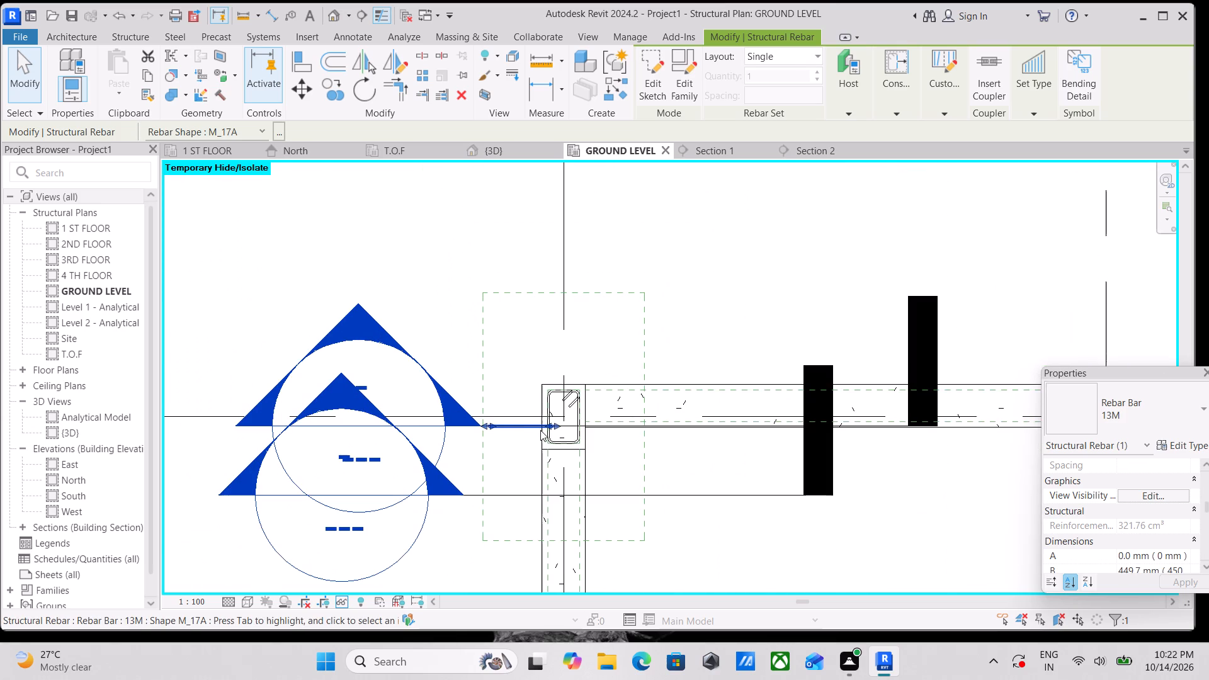
scroll(542, 428, down, 4)
scroll(587, 377, down, 2)
scroll(563, 387, up, 4)
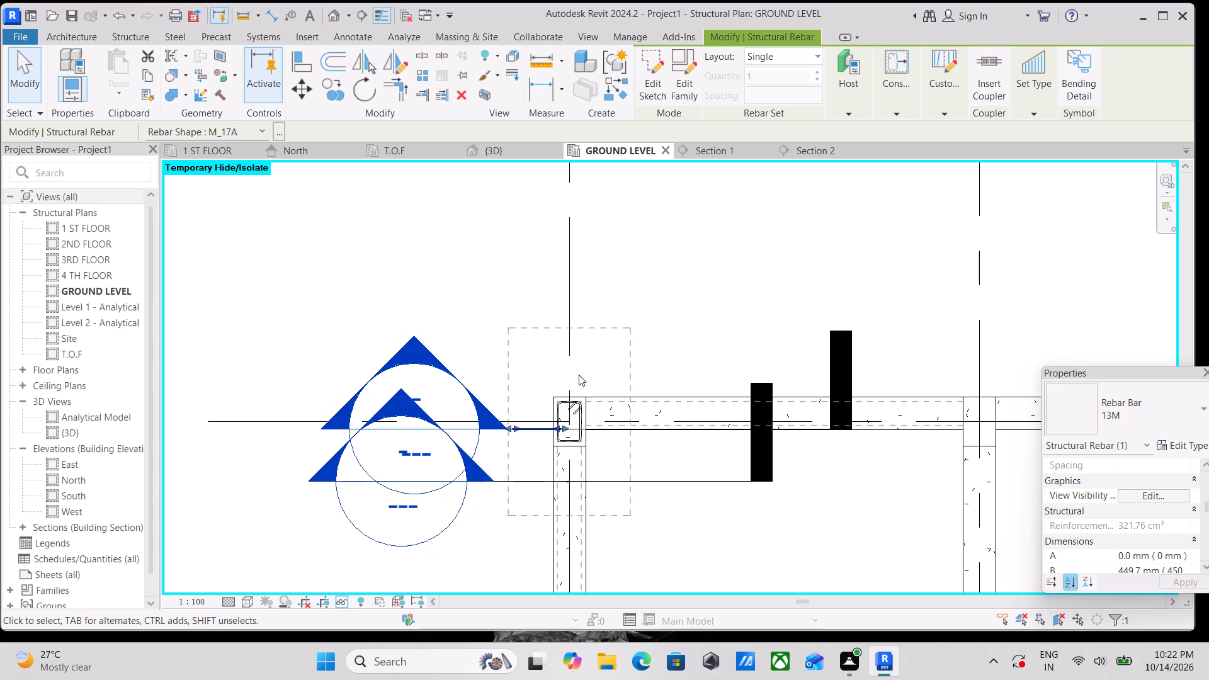
scroll(579, 375, down, 4)
scroll(584, 343, up, 5)
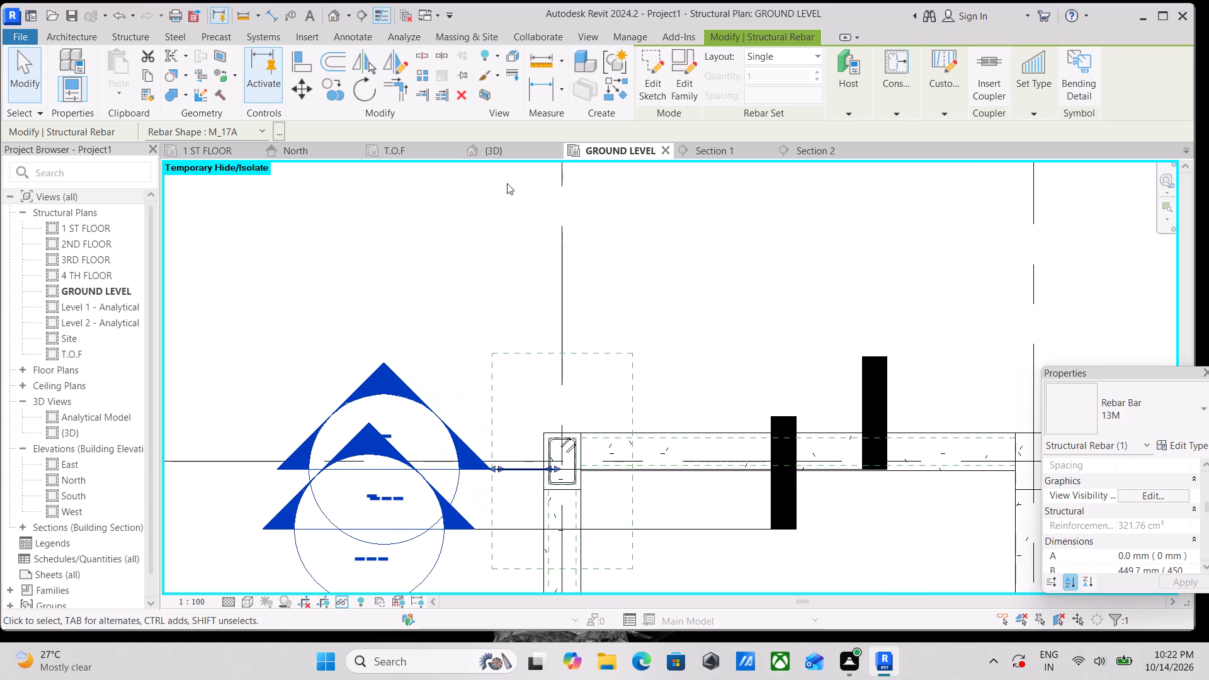
click(360, 84)
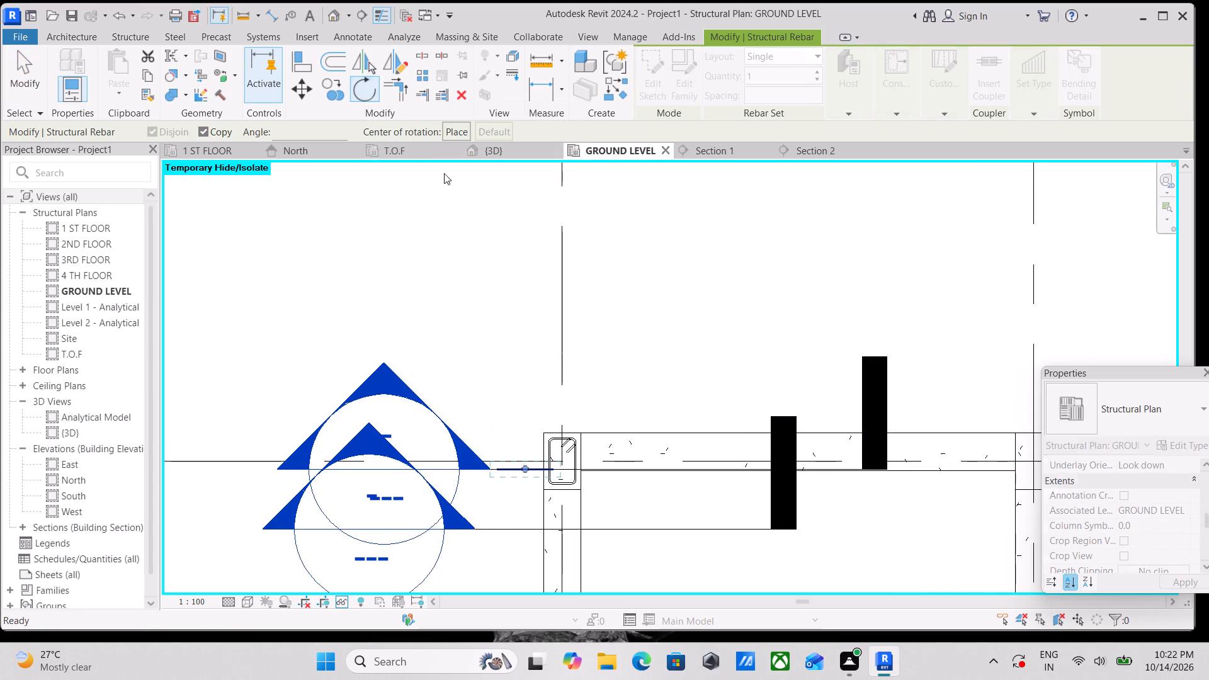
scroll(519, 452, up, 2)
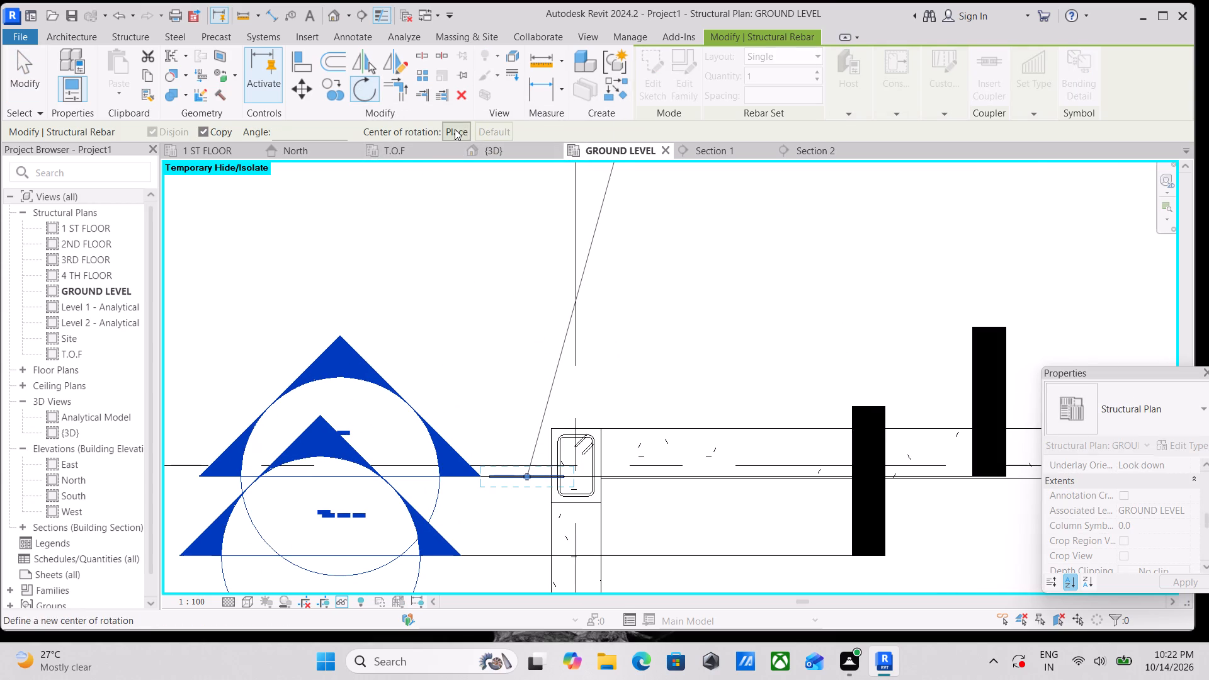
click(455, 129)
scroll(560, 492, up, 13)
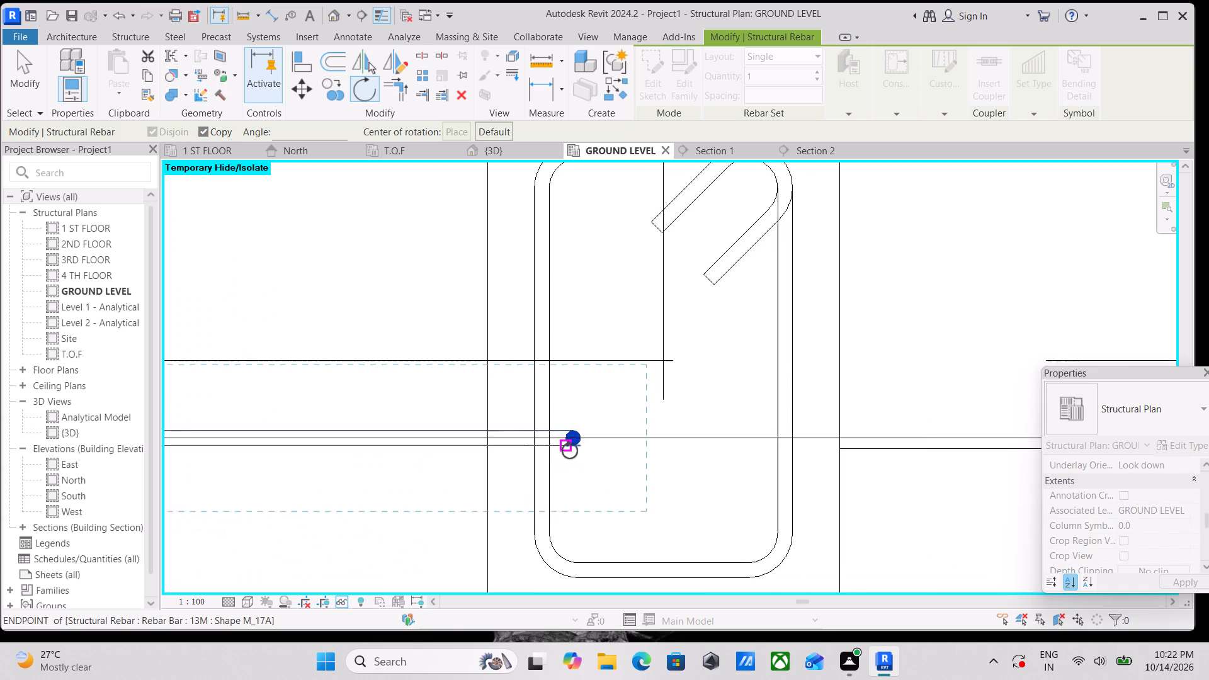
scroll(570, 450, up, 9)
click(581, 444)
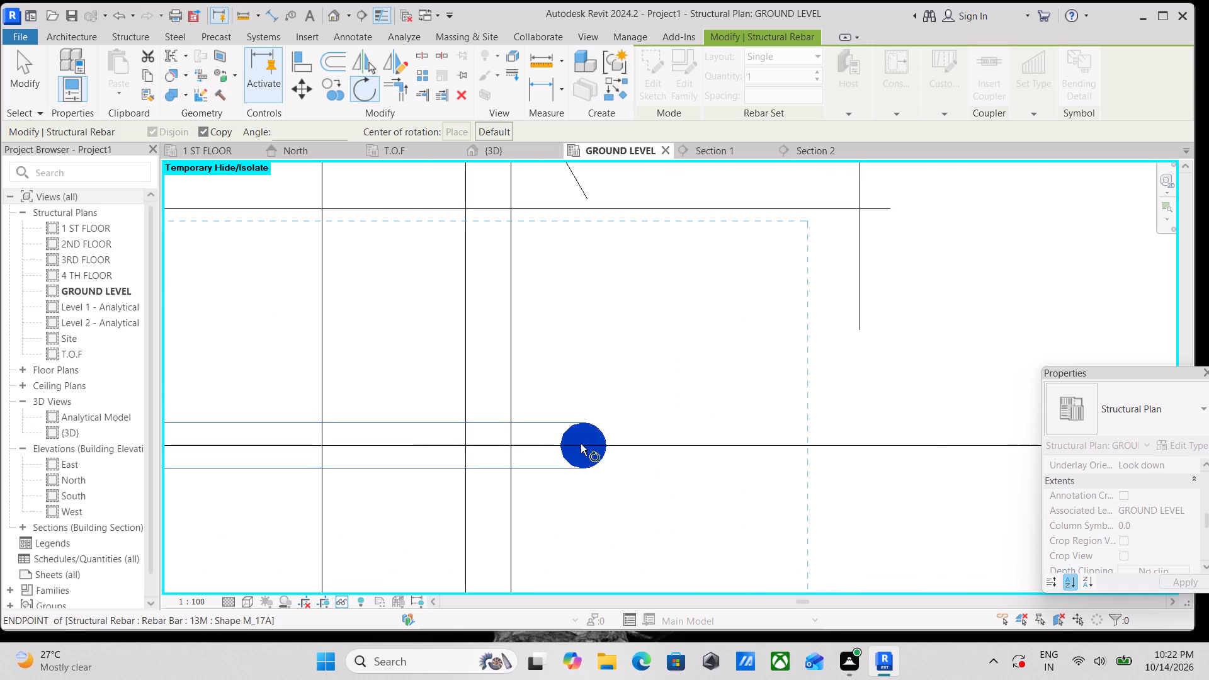
scroll(399, 408, down, 2)
middle_drag(399, 408, 718, 384)
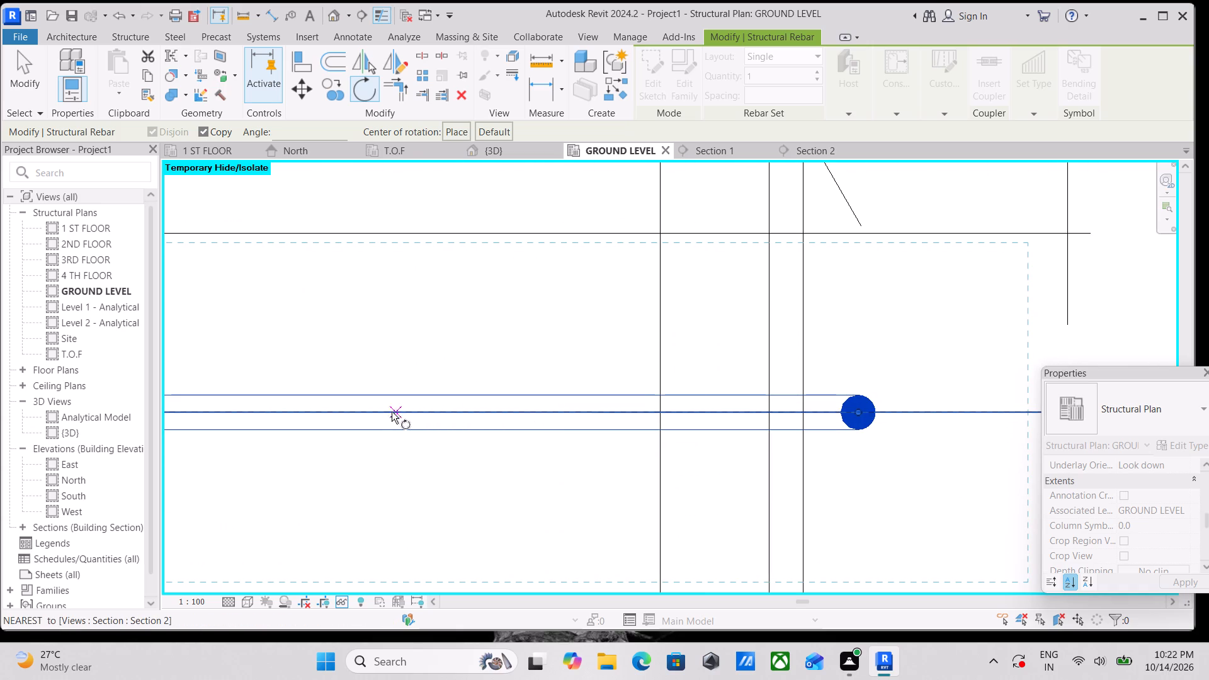
click(367, 410)
scroll(373, 426, down, 4)
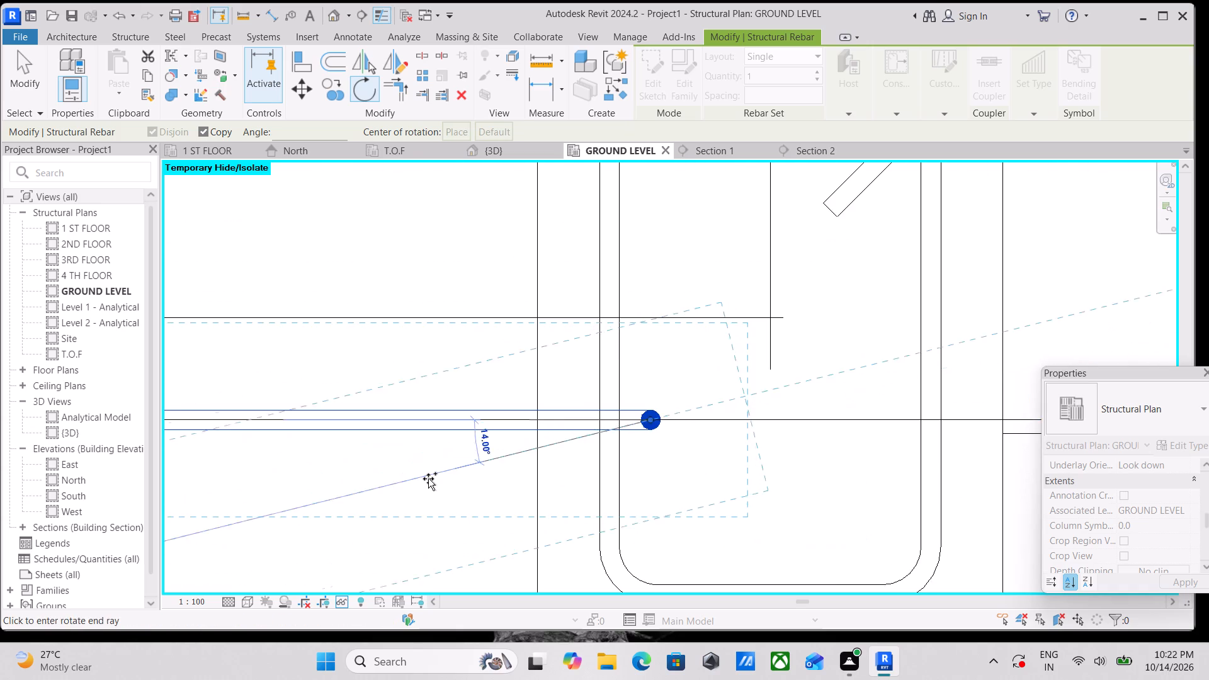
scroll(429, 479, down, 2)
middle_drag(429, 479, 451, 293)
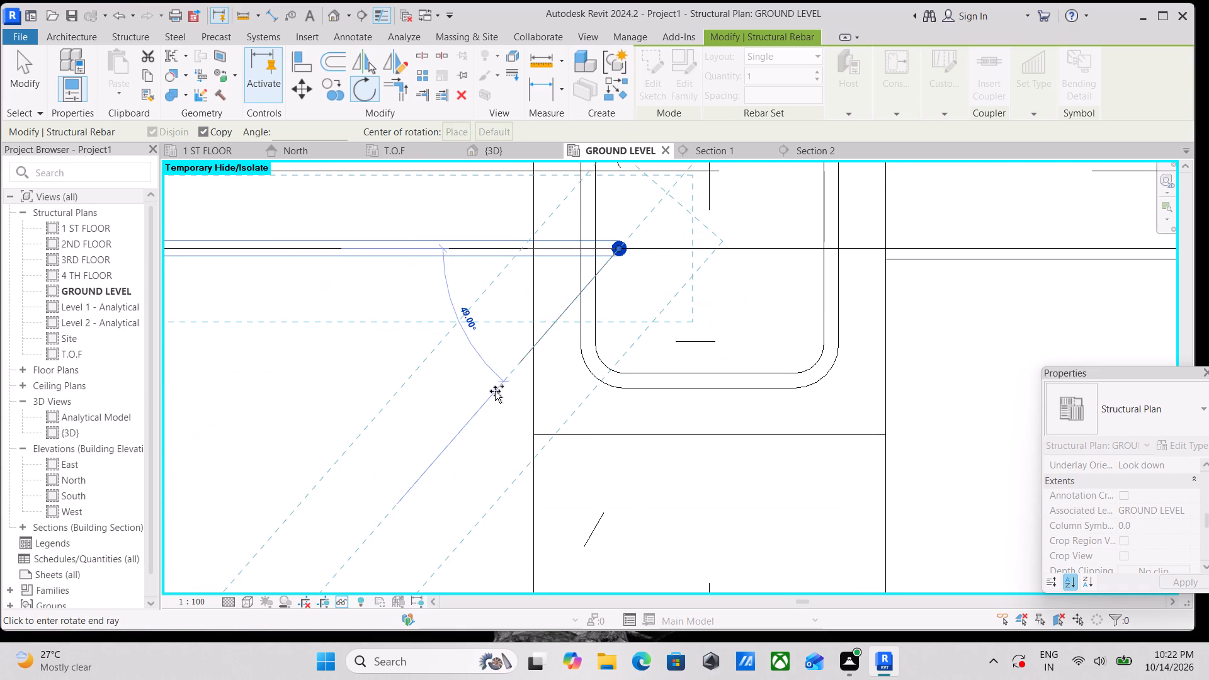
click(489, 382)
scroll(489, 382, down, 4)
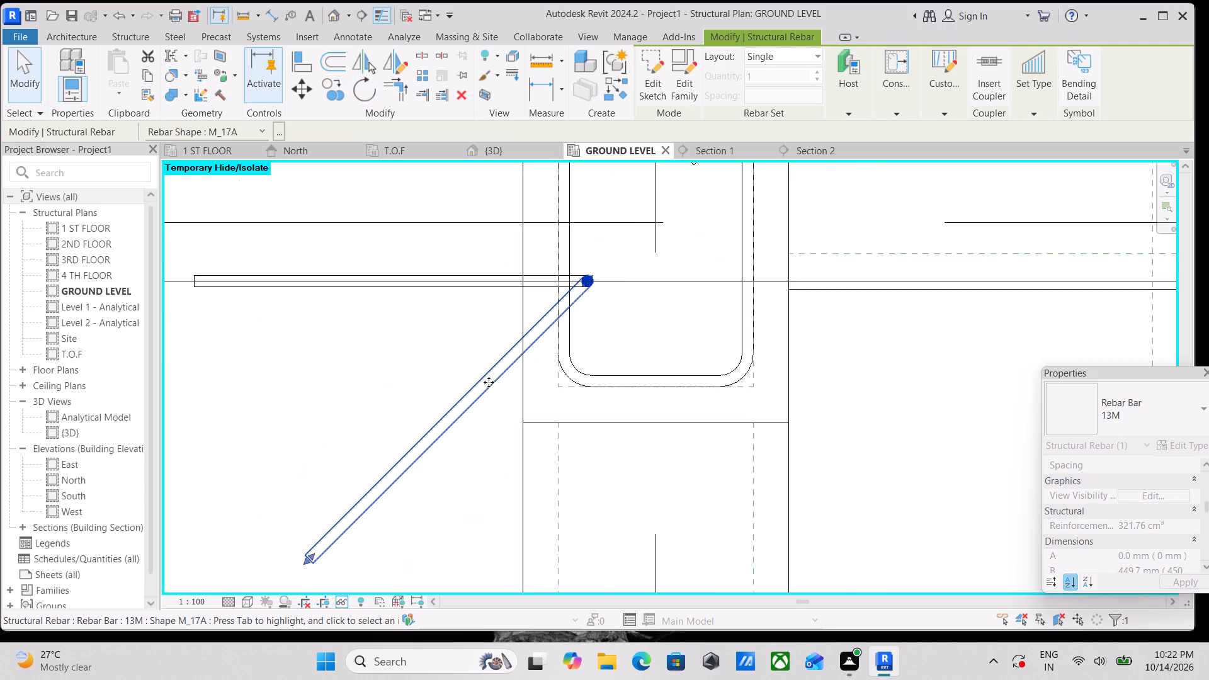
scroll(491, 381, down, 4)
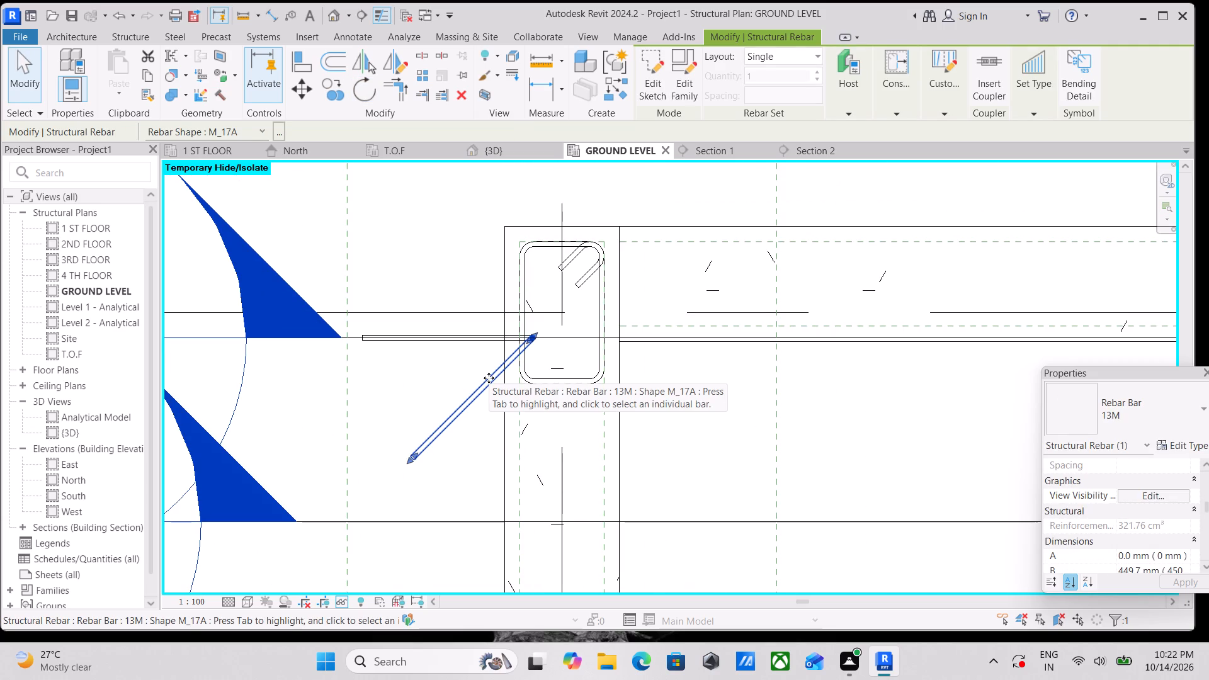
Nudge the diagonal bar copy along the column until its vertical leg sits inside the tie's lower-left corner in plan.
scroll(550, 345, up, 6)
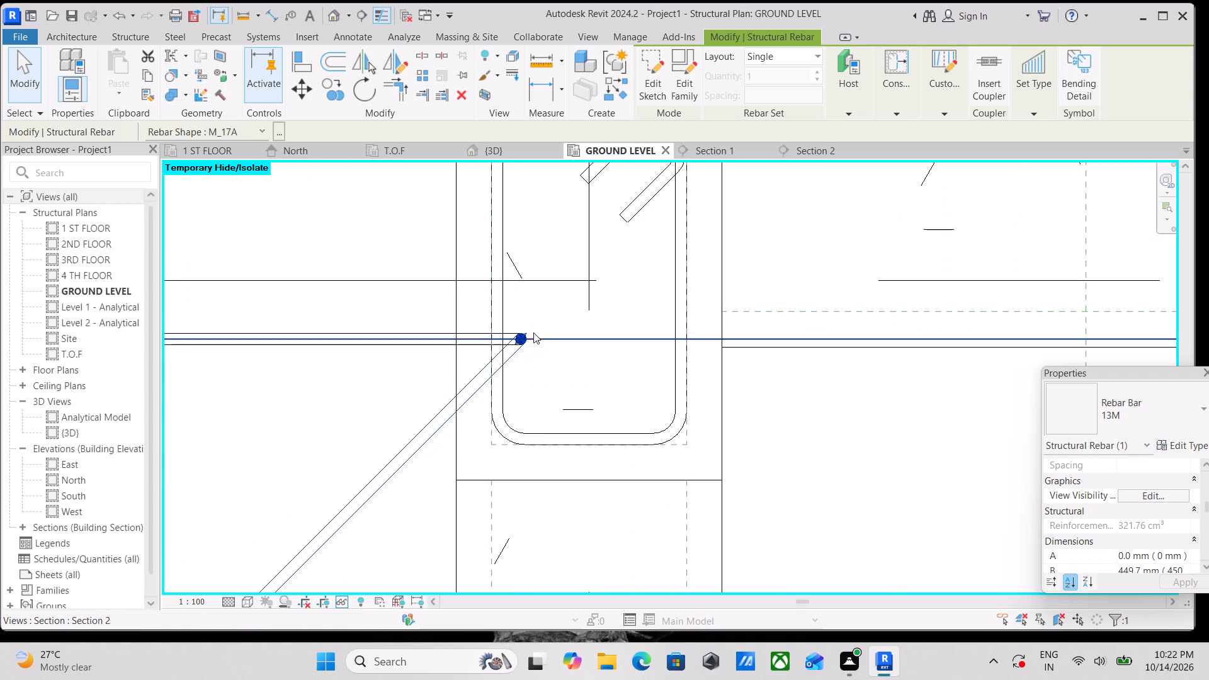
scroll(497, 299, up, 2)
scroll(535, 365, up, 1)
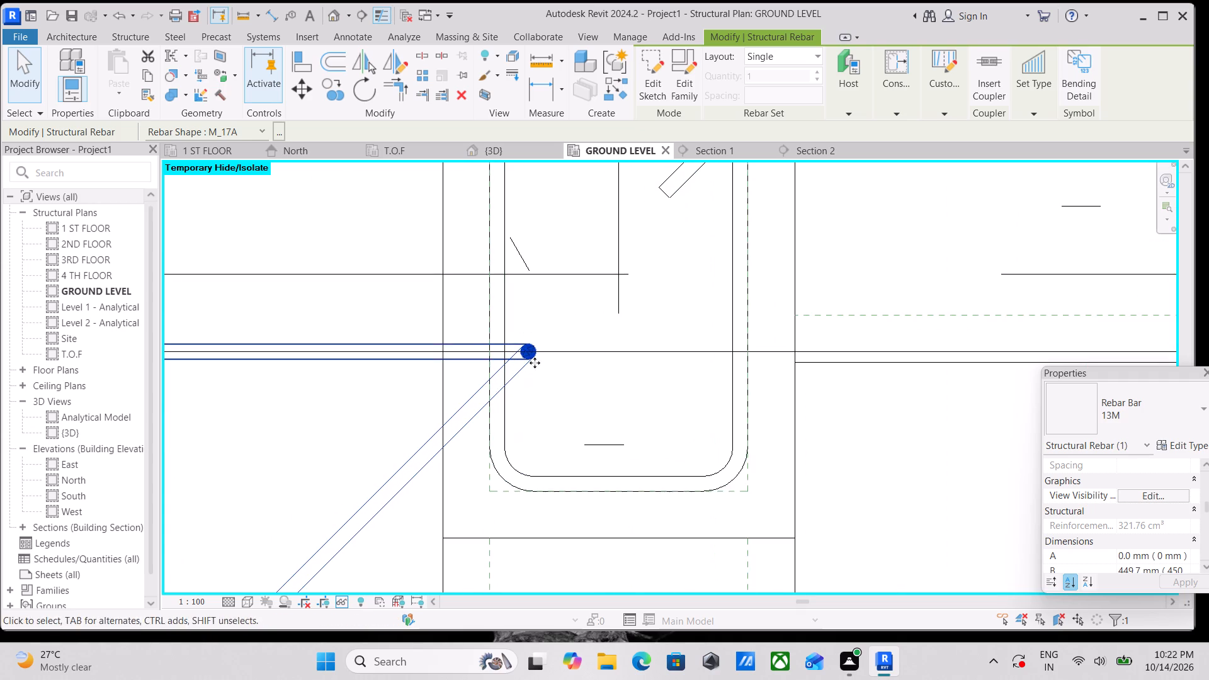
scroll(535, 363, up, 2)
scroll(546, 343, down, 6)
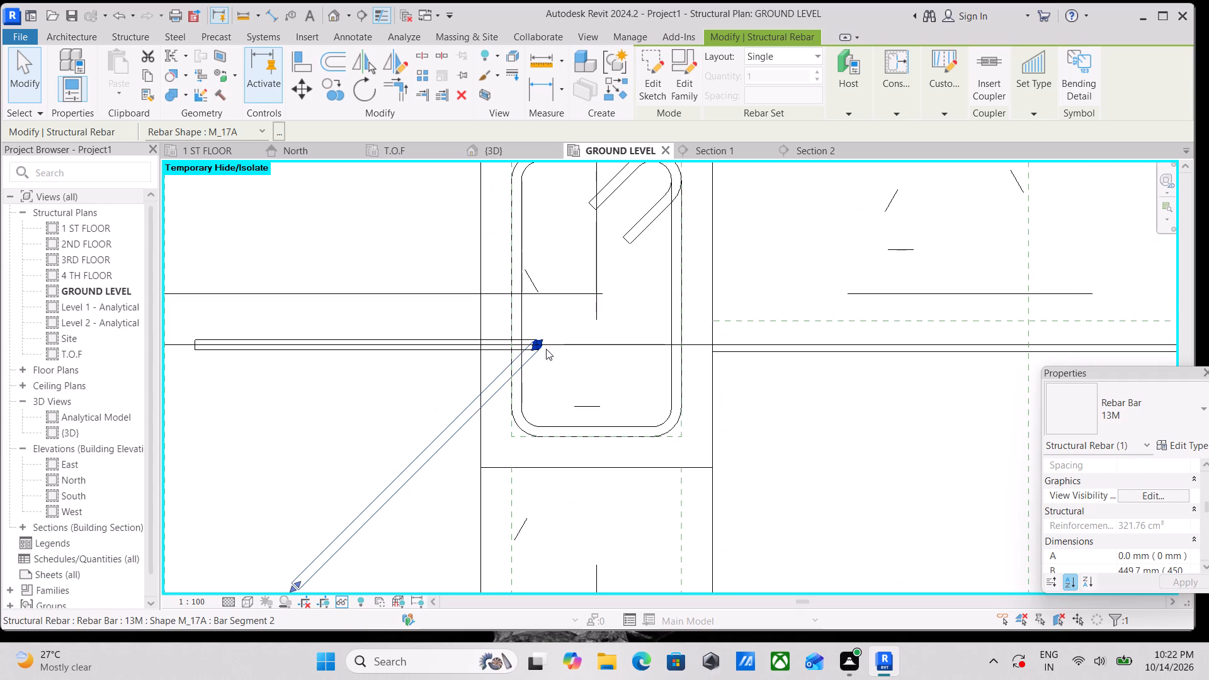
key(Down)
key(Down)
key(Down)
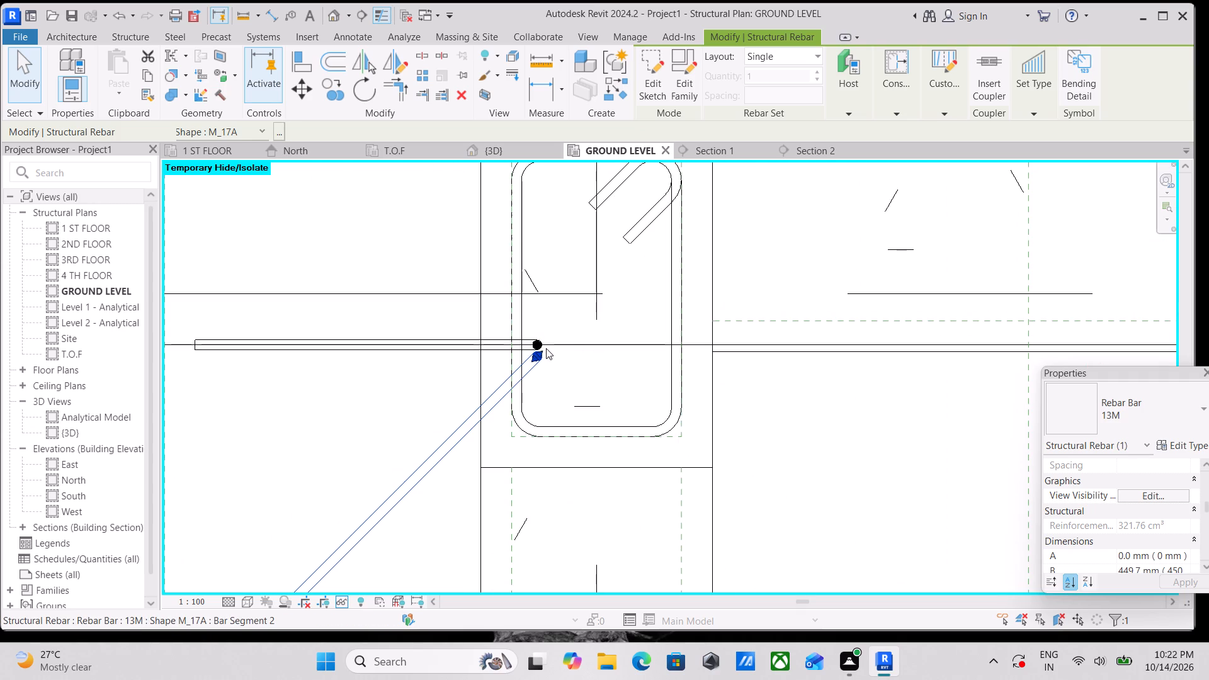
key(Left)
key(Down)
key(Down)
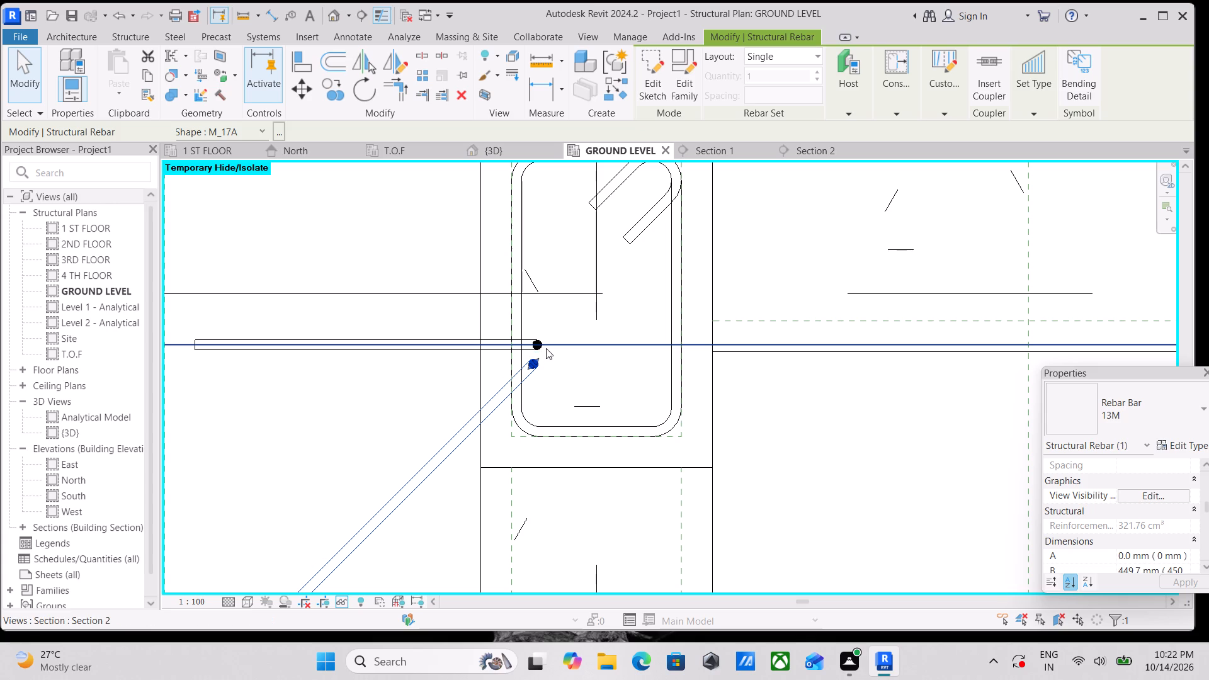
key(Right)
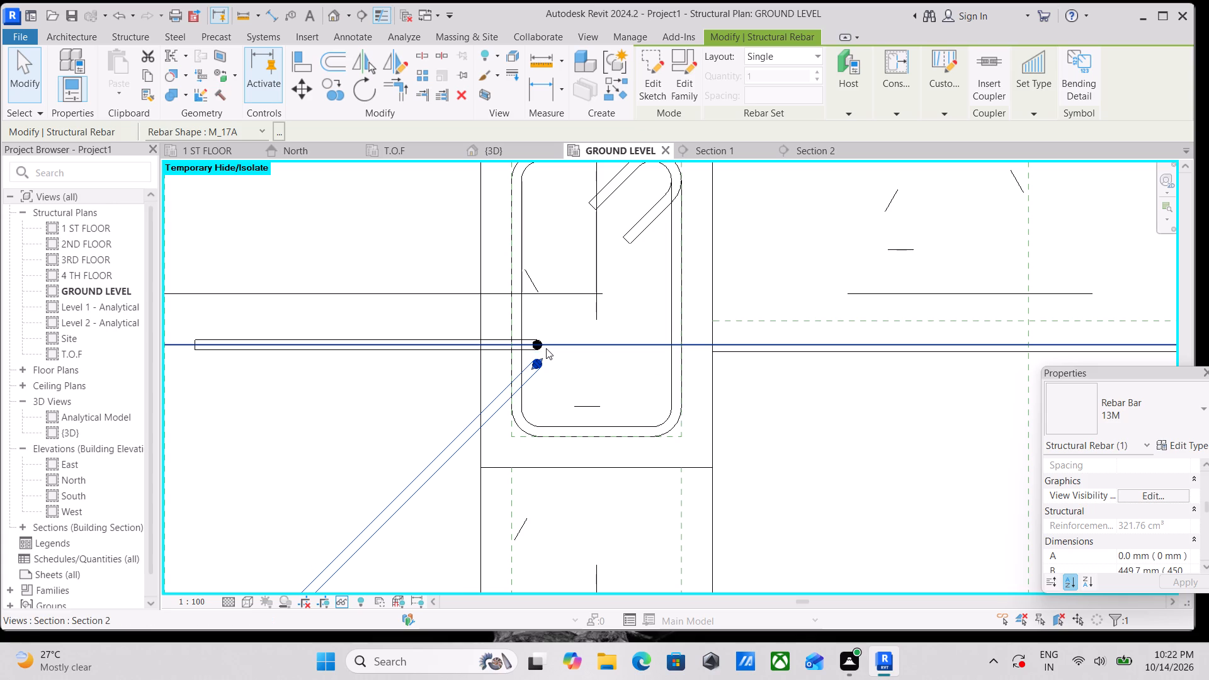
key(Left)
key(Down)
key(Down)
key(Down)
key(Down)
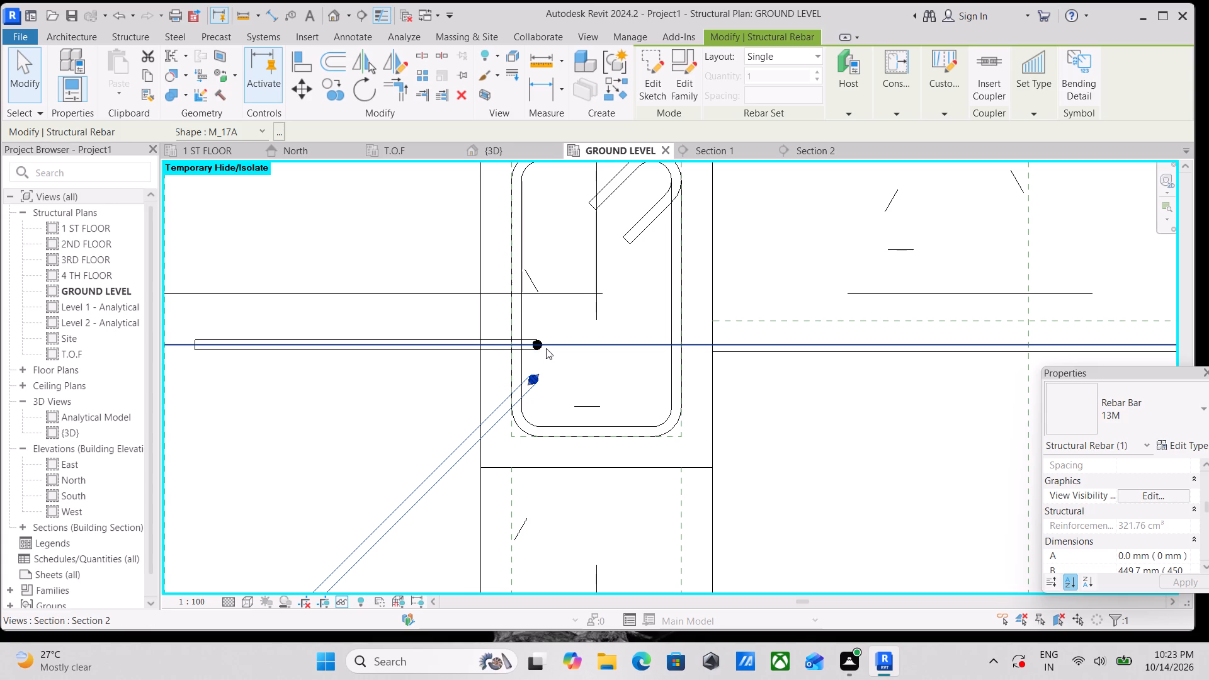
key(Right)
key(Left)
key(Down)
key(Down)
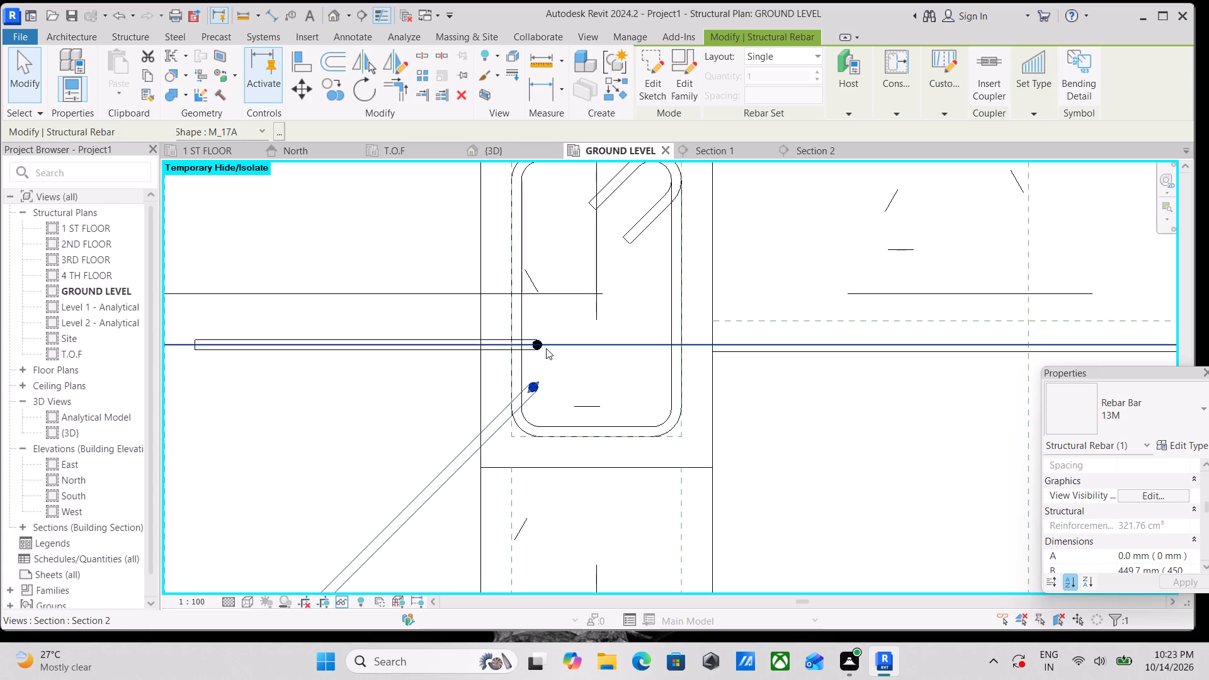
key(Down)
key(Down)
key(Down)
key(Down)
key(Down)
key(Down)
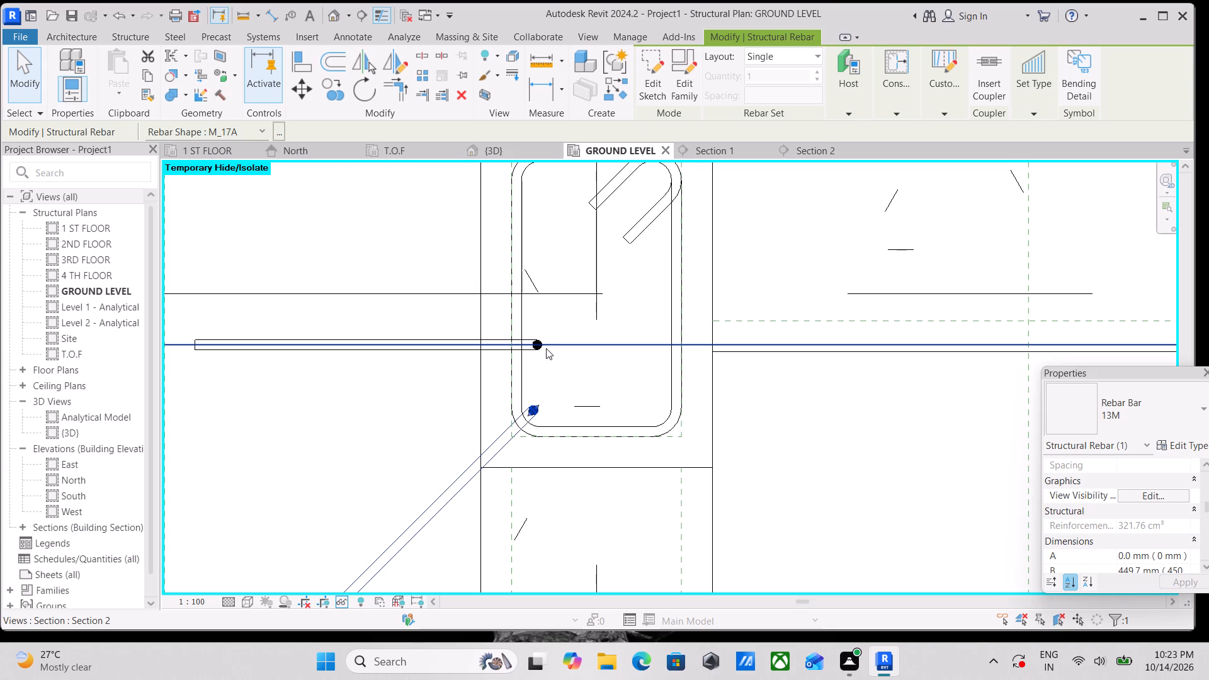
key(Right)
key(Up)
key(Up)
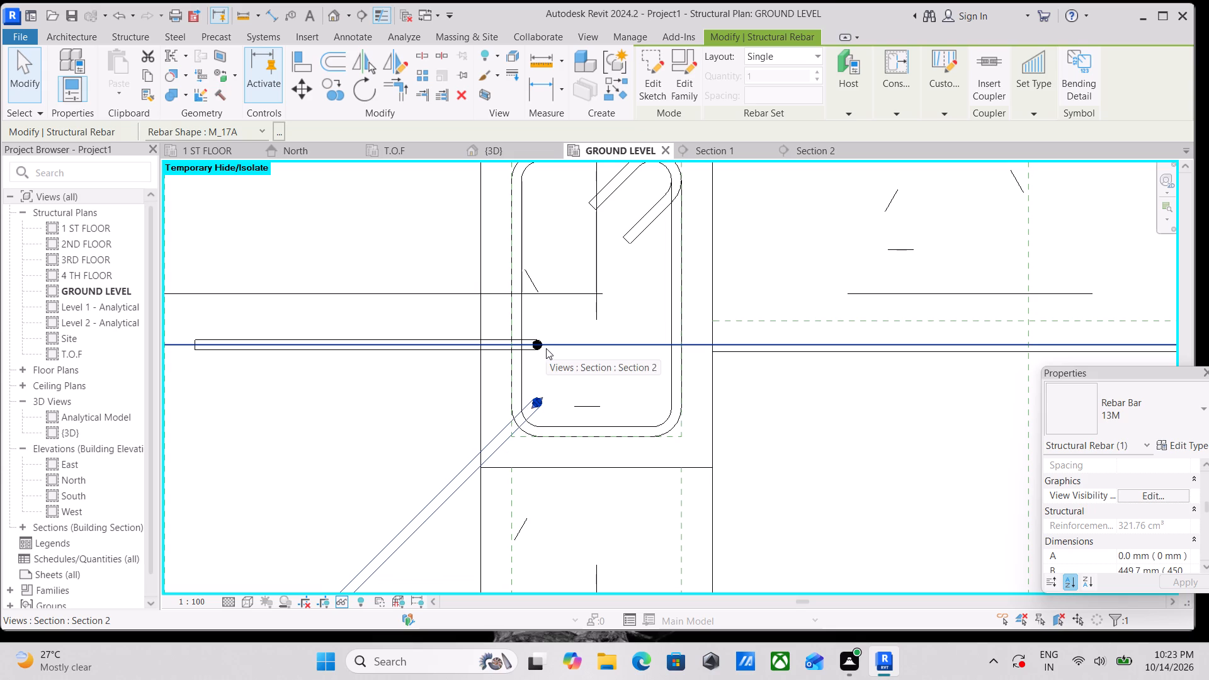
key(Down)
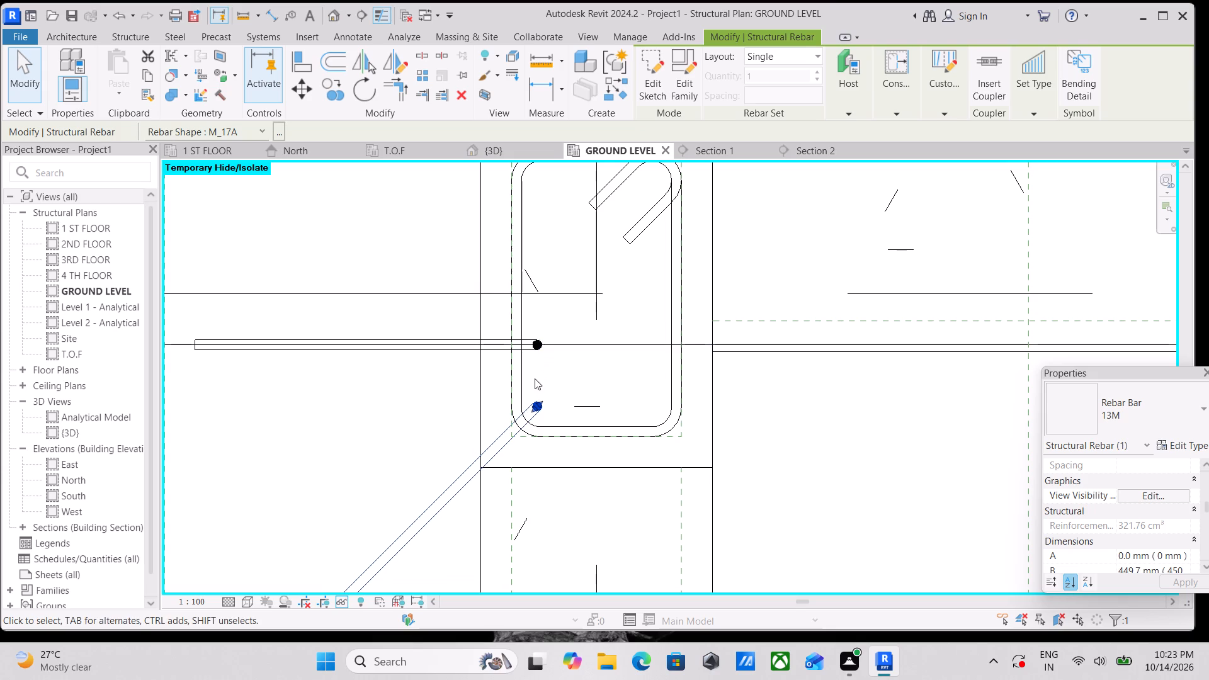
key(Escape)
Mirror a copy of the diagonal M_17A bar about a vertical axis drawn along grid 1 through the column's tie.
scroll(555, 401, down, 4)
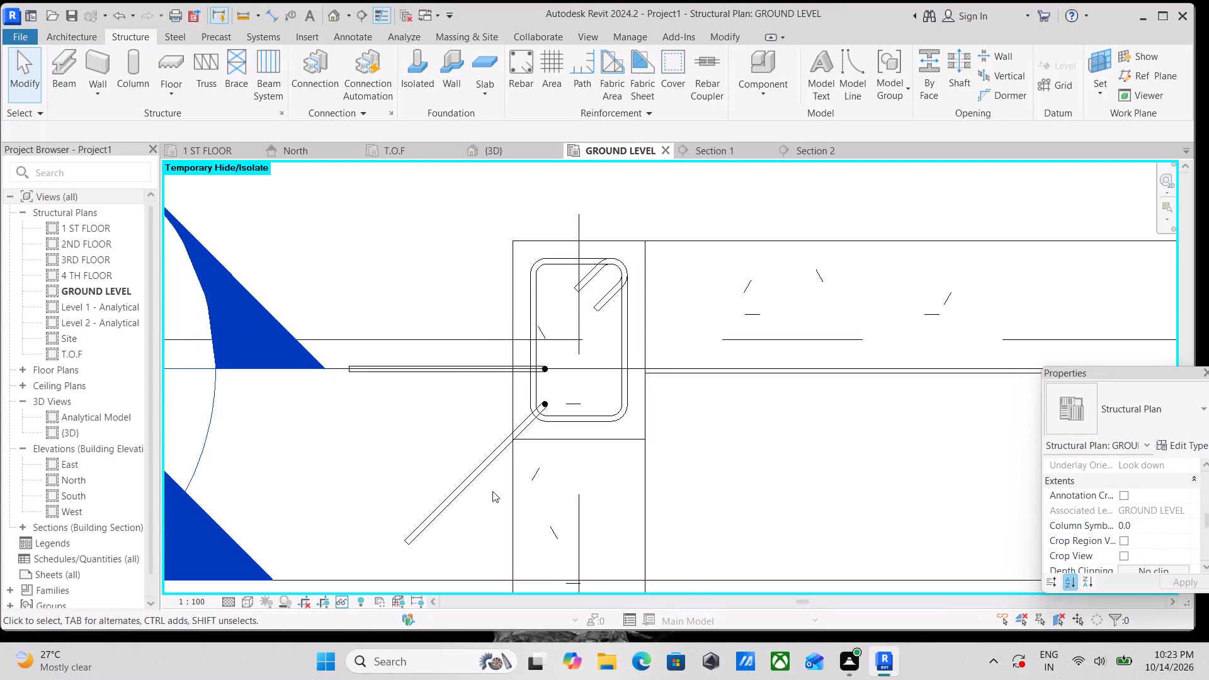
scroll(492, 494, up, 3)
click(463, 462)
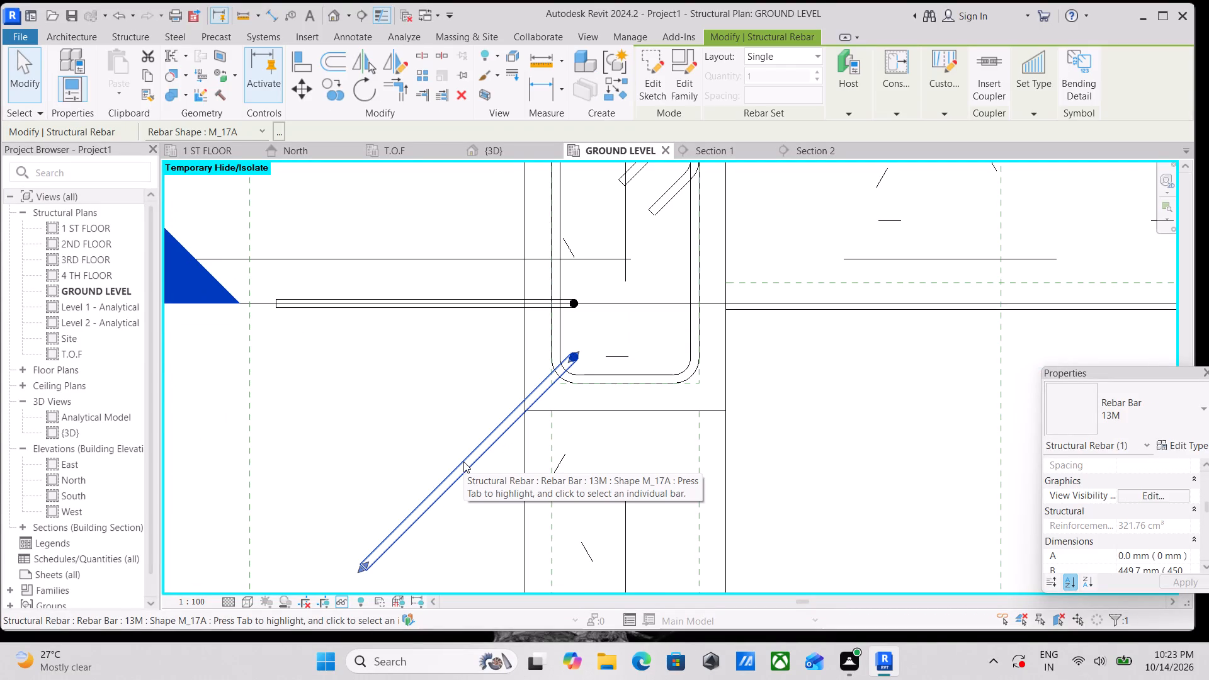
key(Escape)
scroll(463, 462, down, 3)
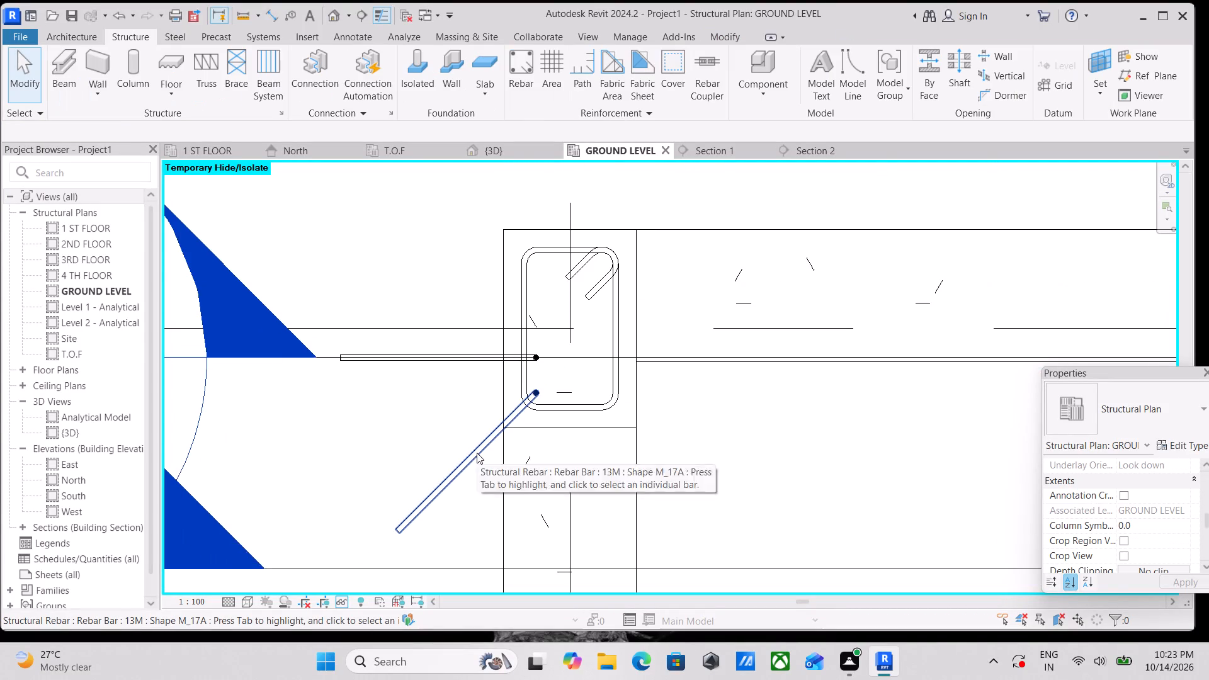
scroll(506, 425, up, 3)
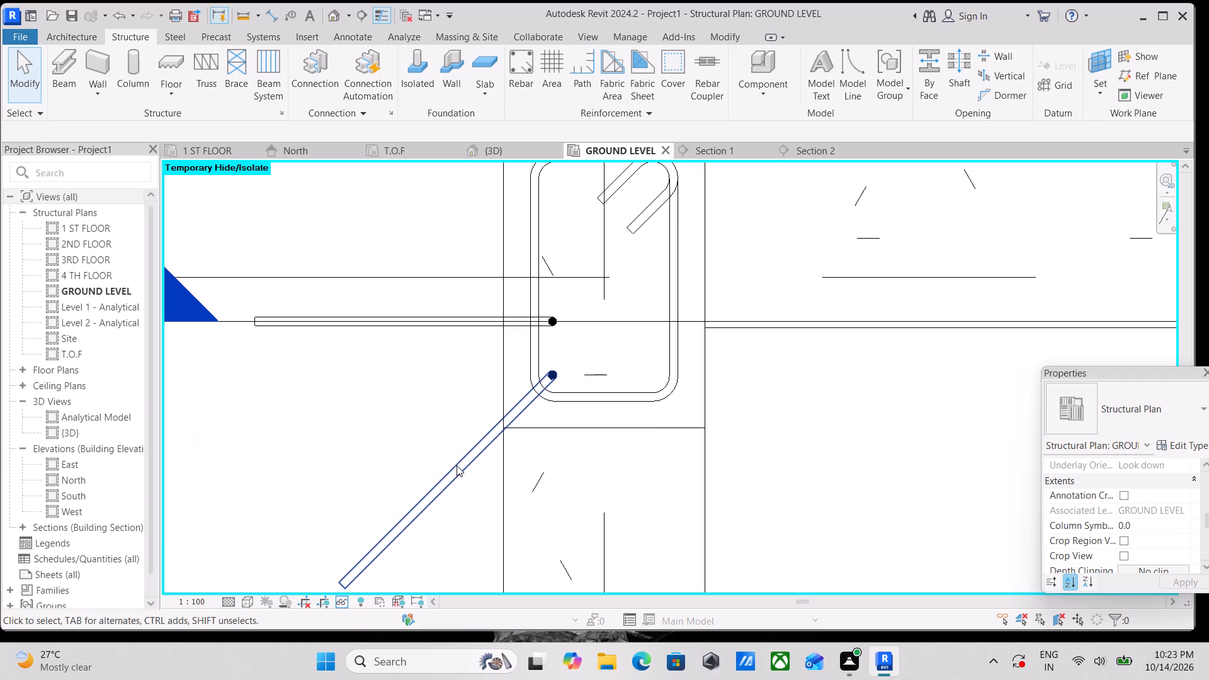
click(457, 465)
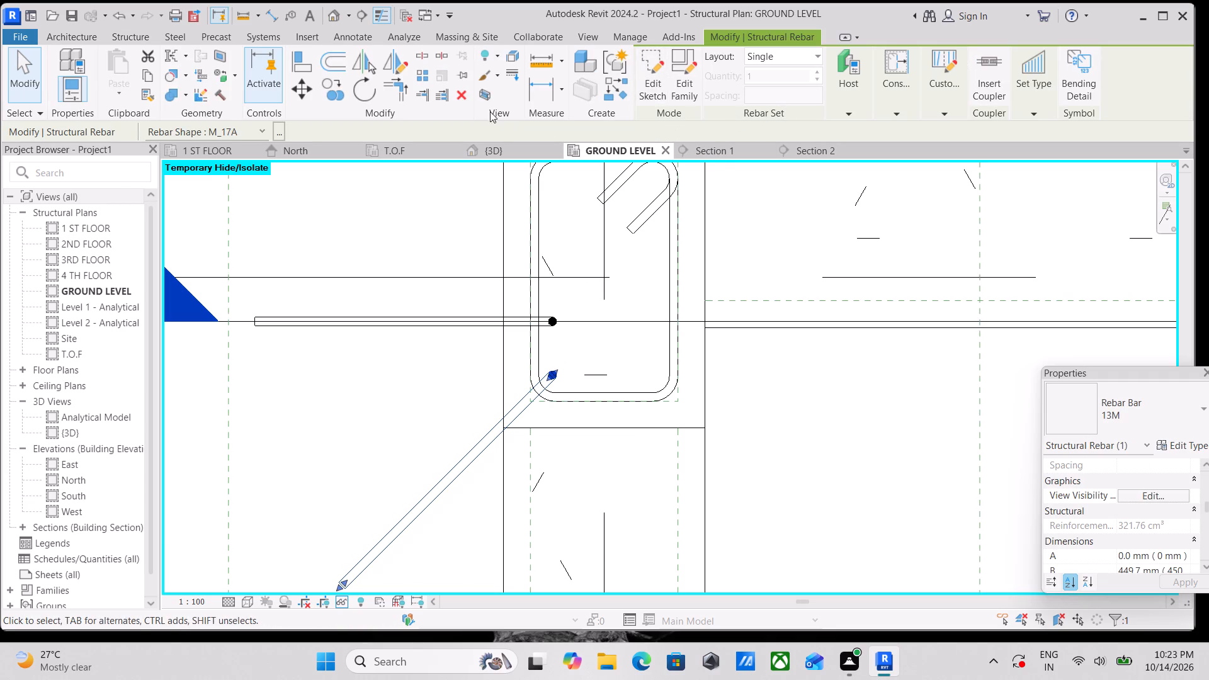
click(396, 69)
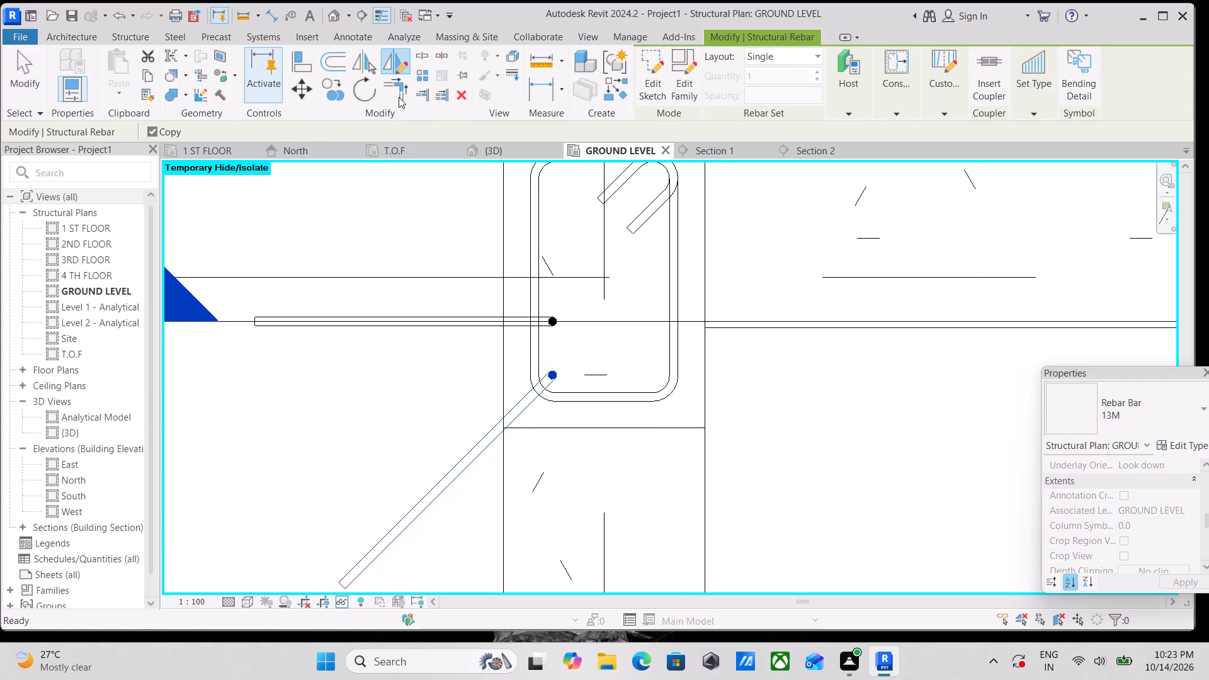
scroll(632, 217, down, 1)
middle_drag(635, 230, 649, 377)
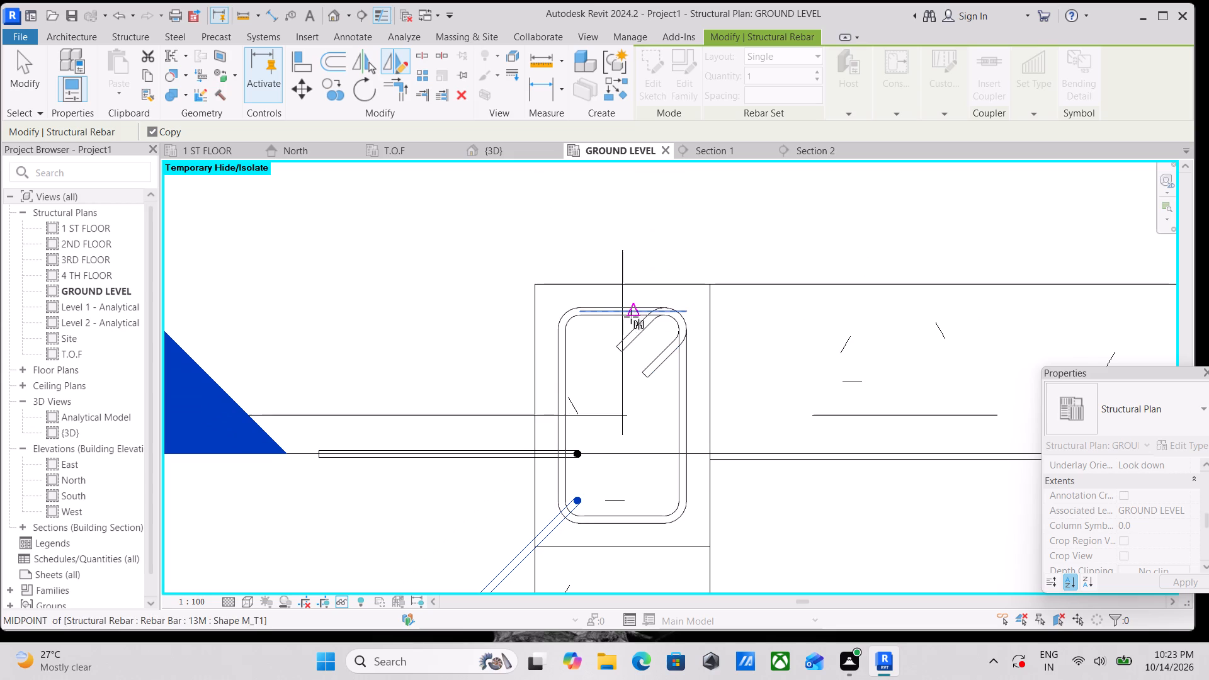
click(623, 318)
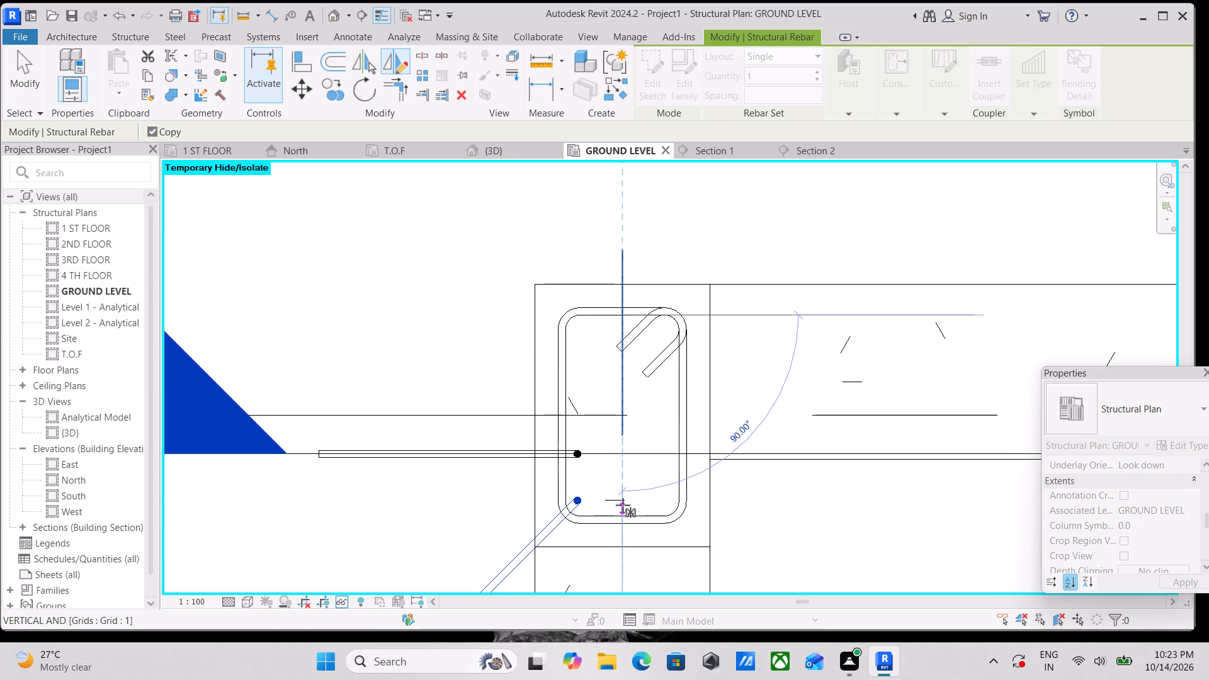
click(623, 505)
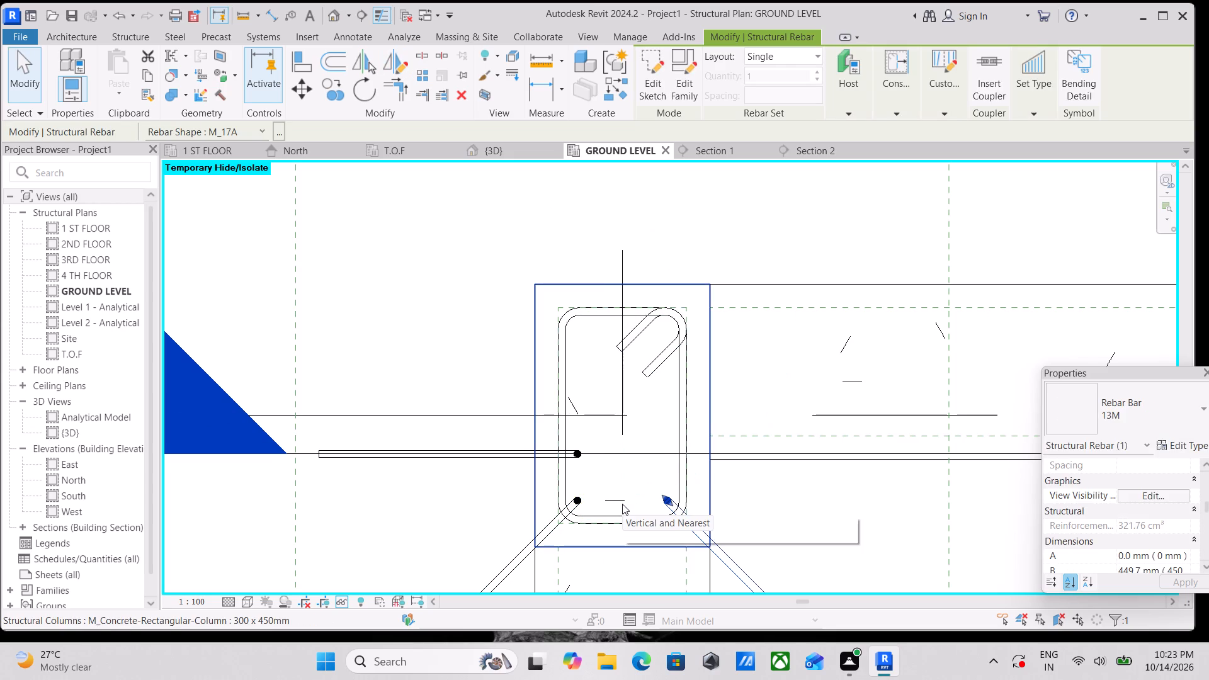
key(Escape)
Examine the reinforced footing and its column bars from several angles in the 3D view.
middle_drag(593, 457, 652, 281)
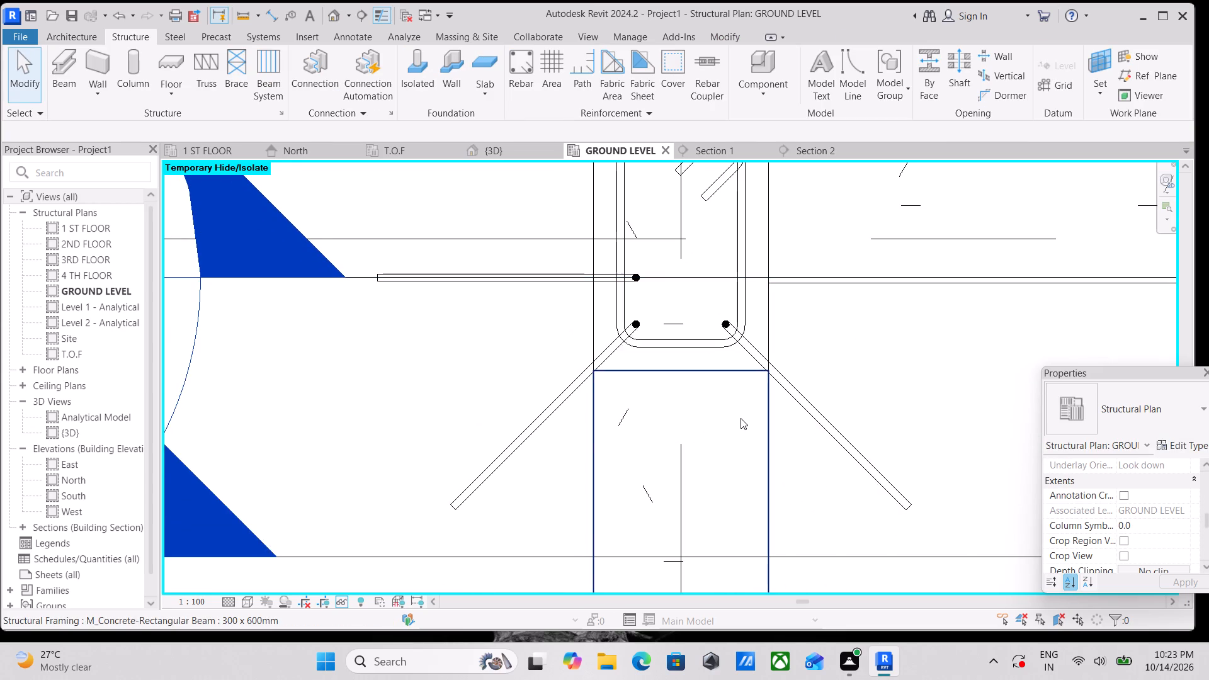
scroll(741, 418, up, 2)
scroll(741, 418, down, 6)
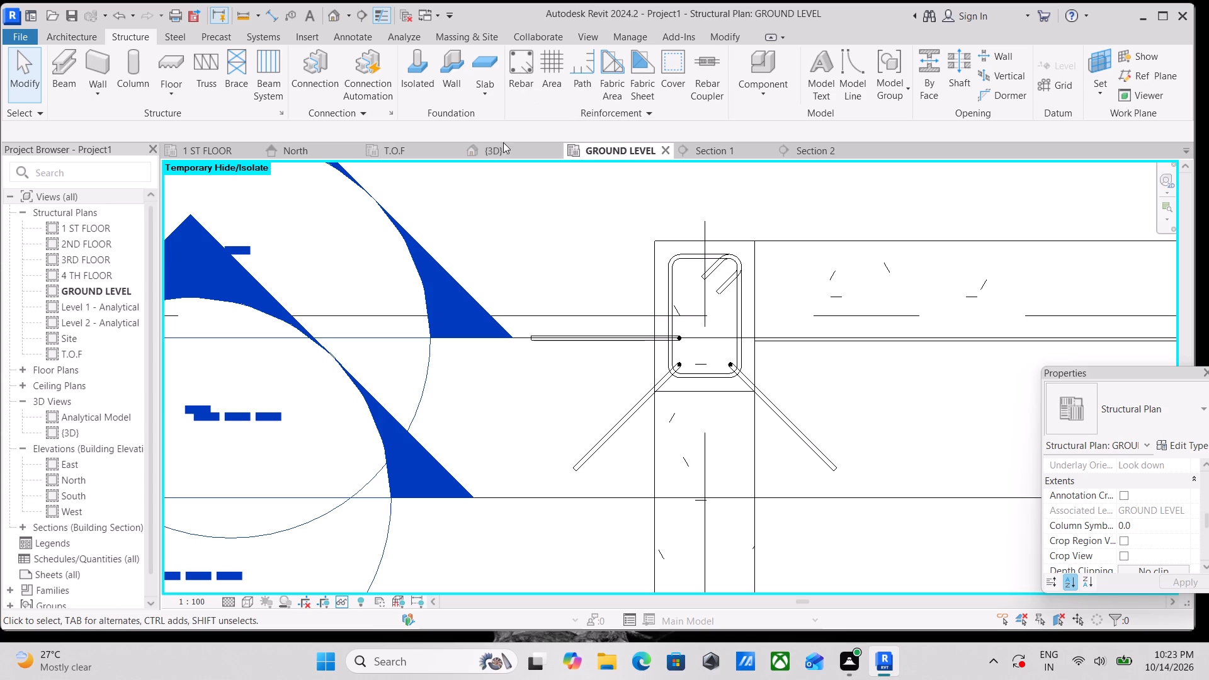
click(498, 149)
scroll(948, 548, down, 1)
scroll(799, 473, up, 2)
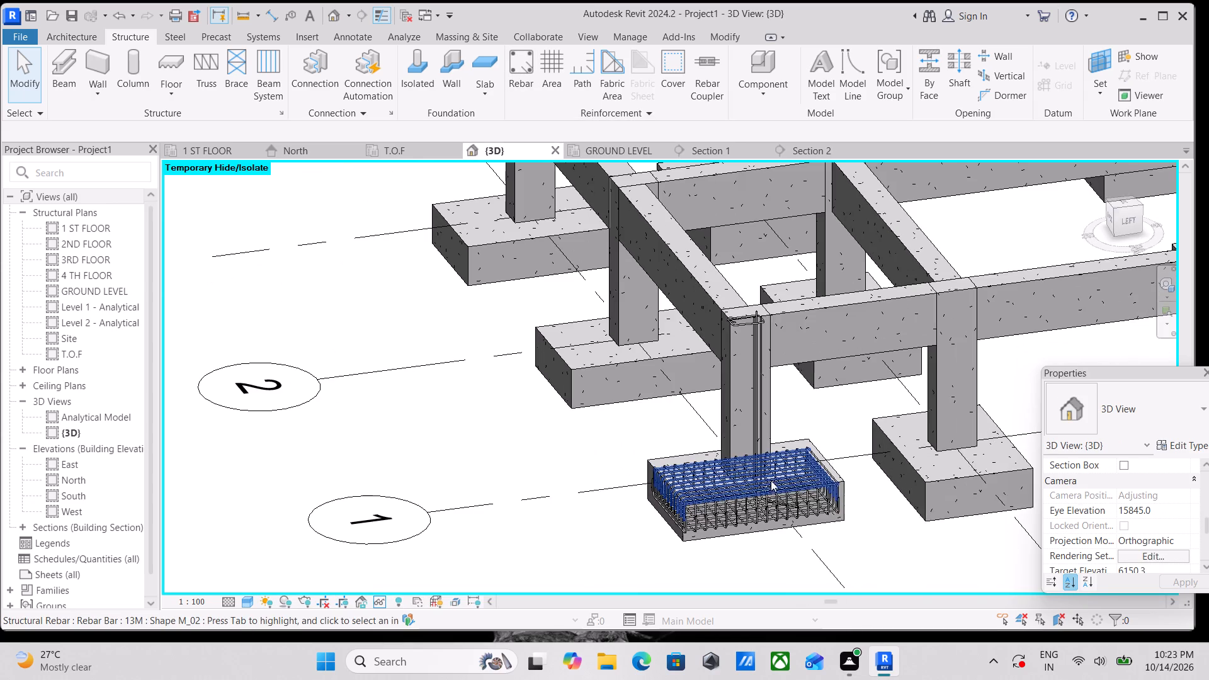
shift+middle_drag(765, 472, 535, 485)
shift+scroll(765, 472, up, 1)
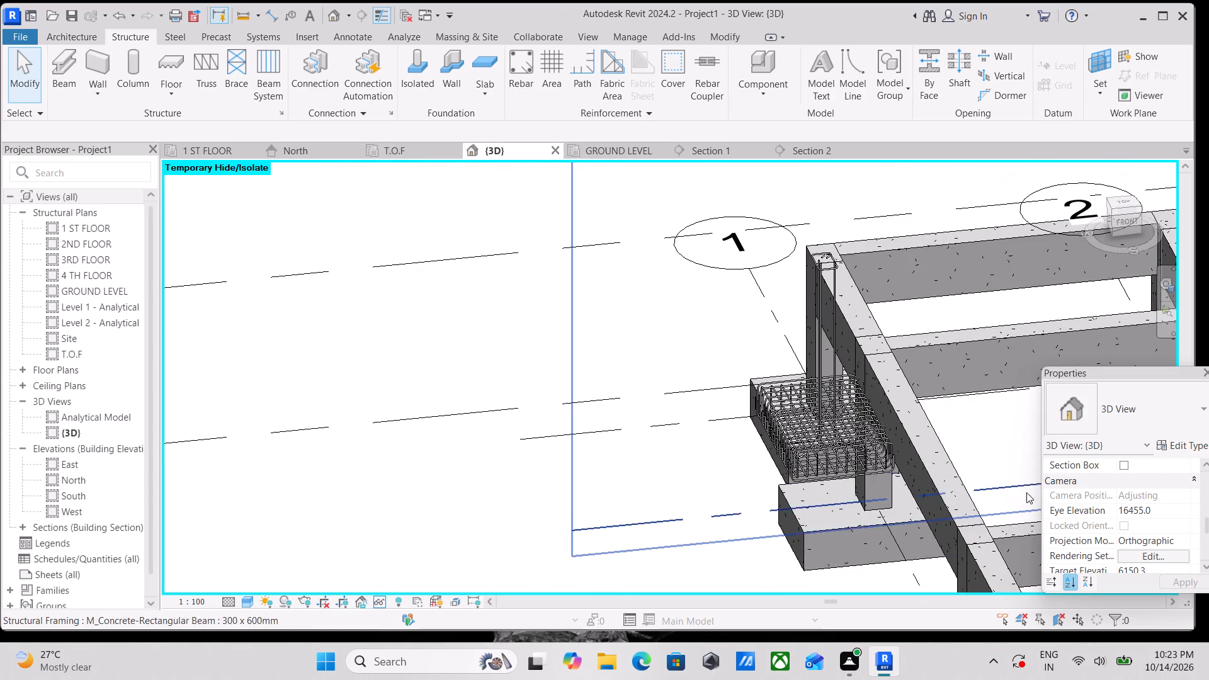
shift+middle_drag(1013, 485, 883, 679)
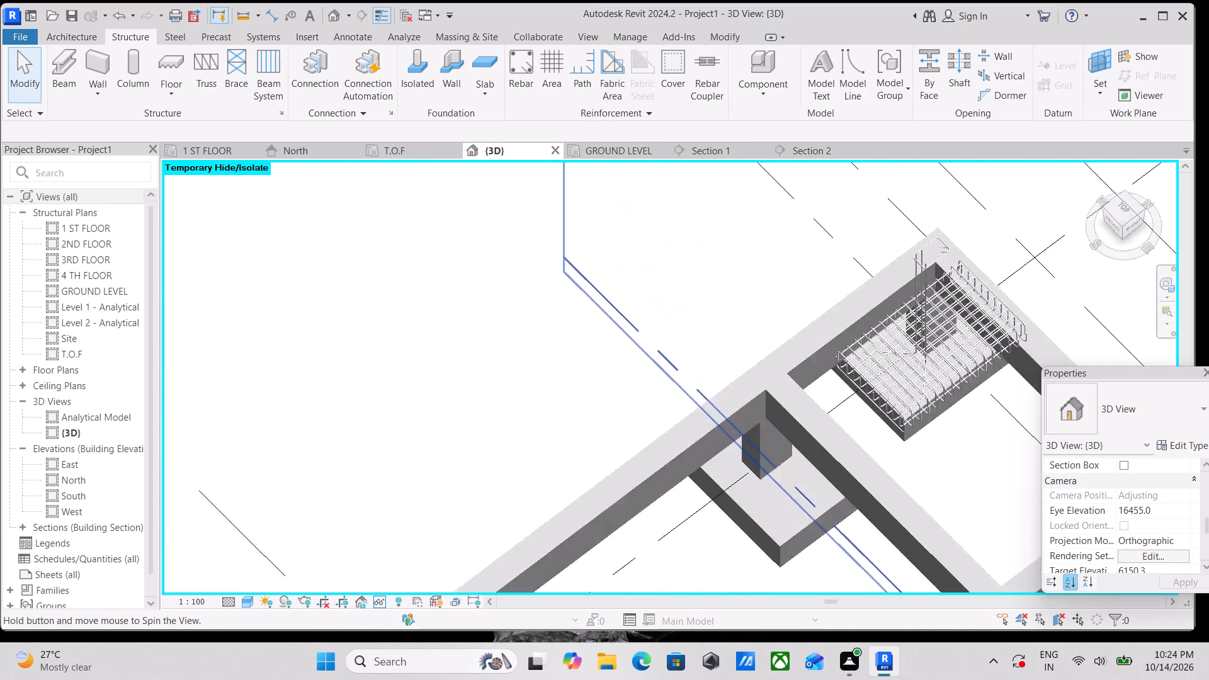
shift+middle_drag(883, 679, 1150, 579)
shift+scroll(1115, 606, up, 1)
shift+scroll(1150, 579, down, 2)
shift+middle_drag(918, 526, 931, 521)
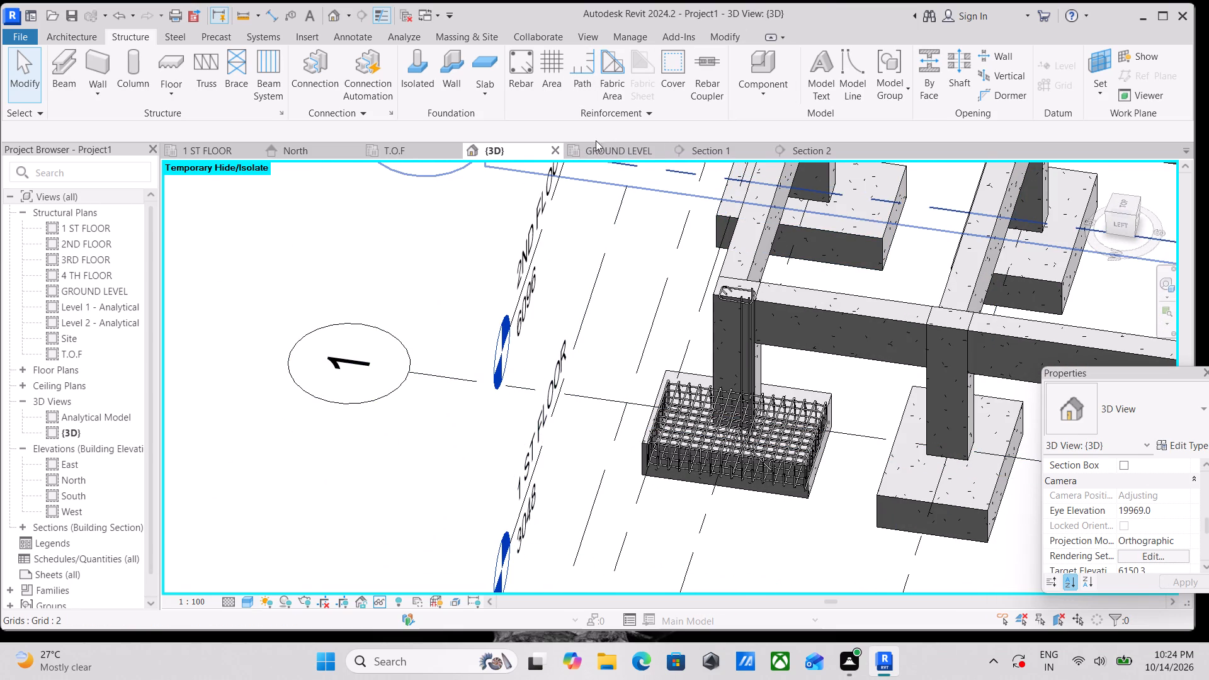
In the GROUND LEVEL plan, mirror copies of both diagonal M_17A bars about a horizontal axis along grid A.
click(616, 154)
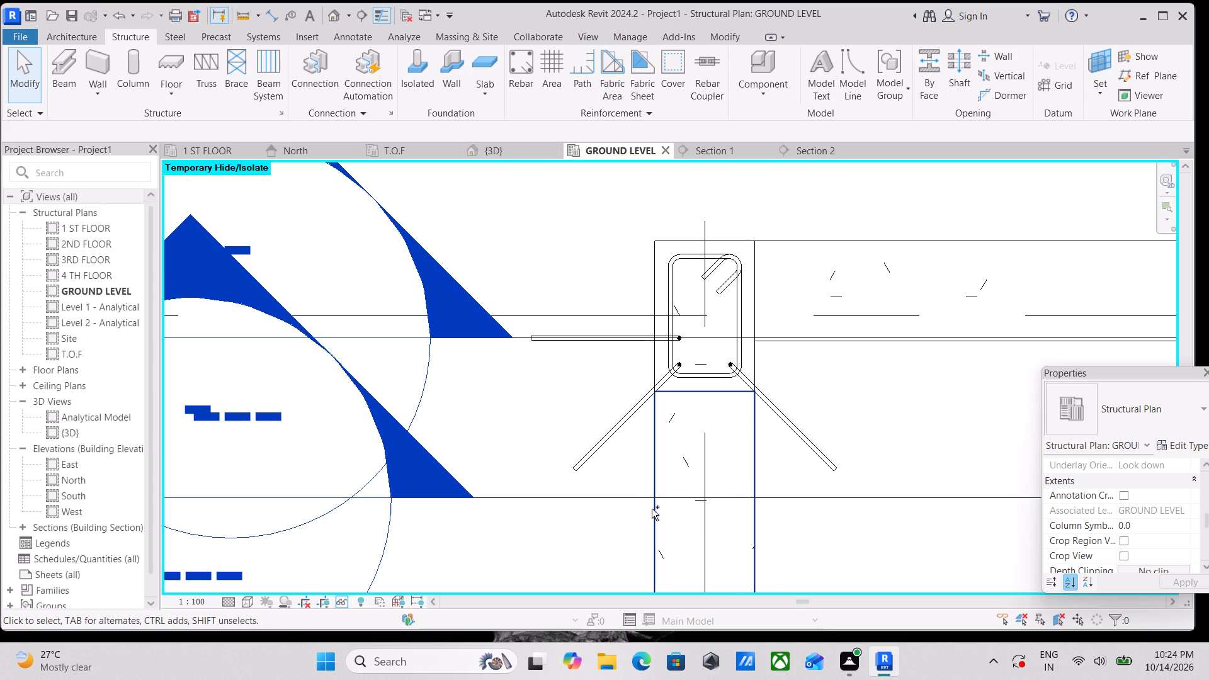
ctrl+click(584, 455)
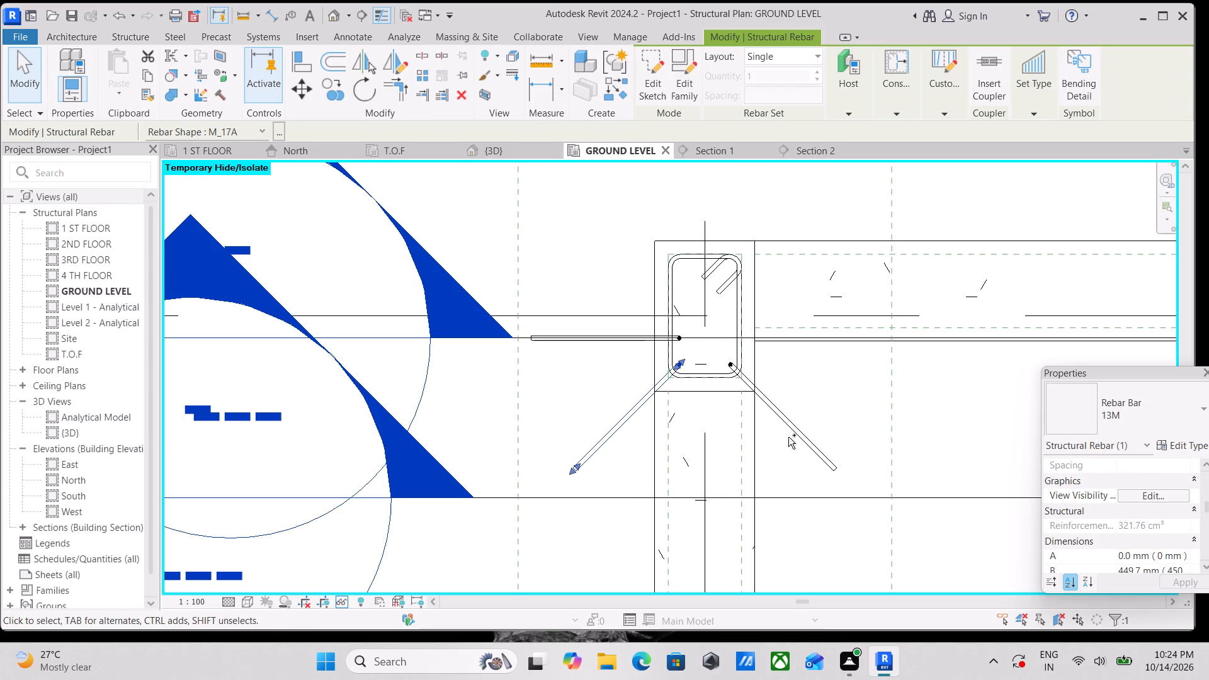
ctrl+click(805, 430)
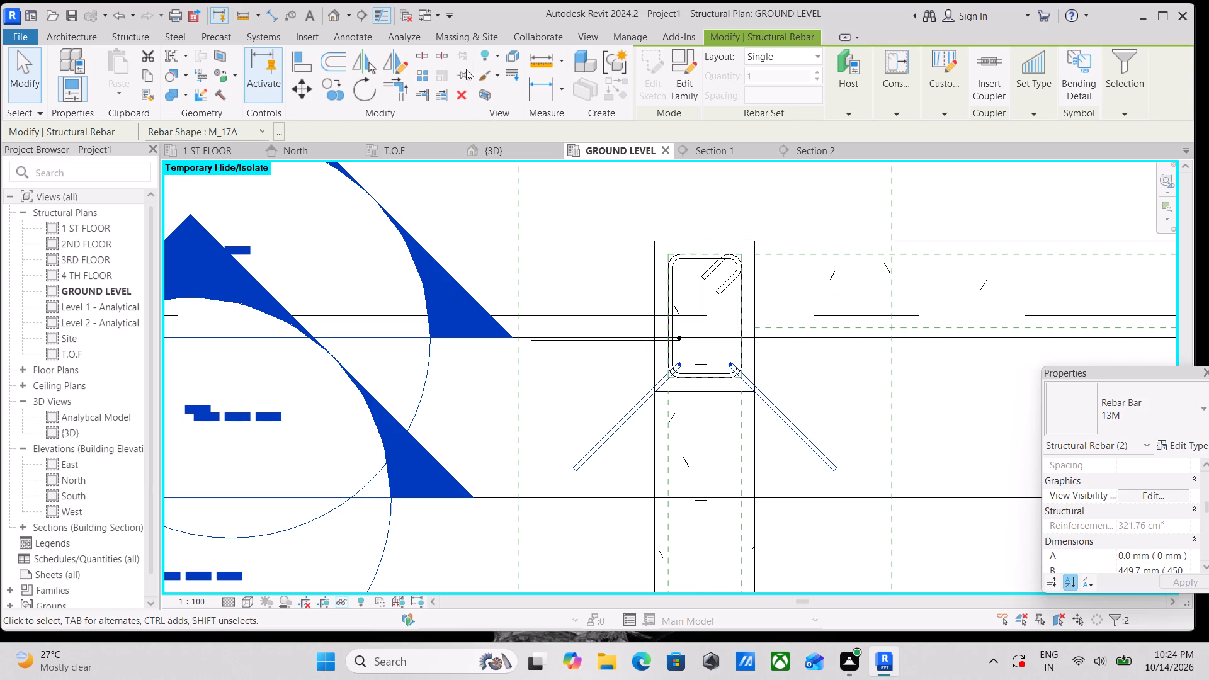
click(406, 65)
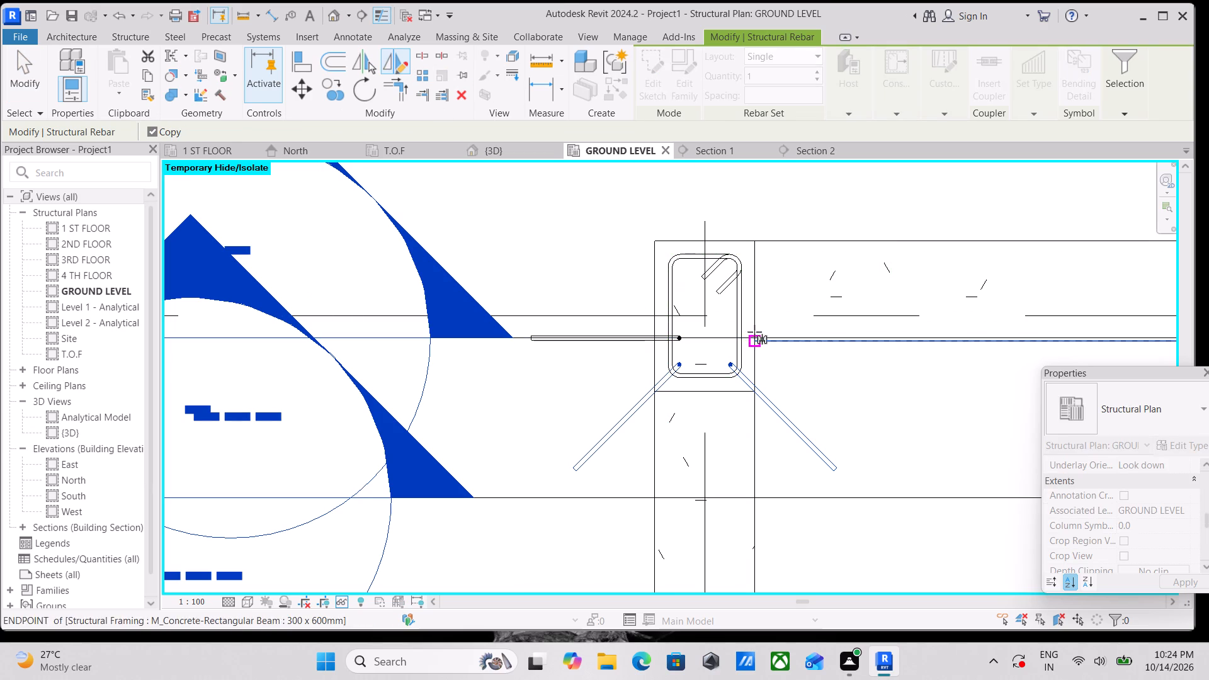
scroll(732, 323, up, 4)
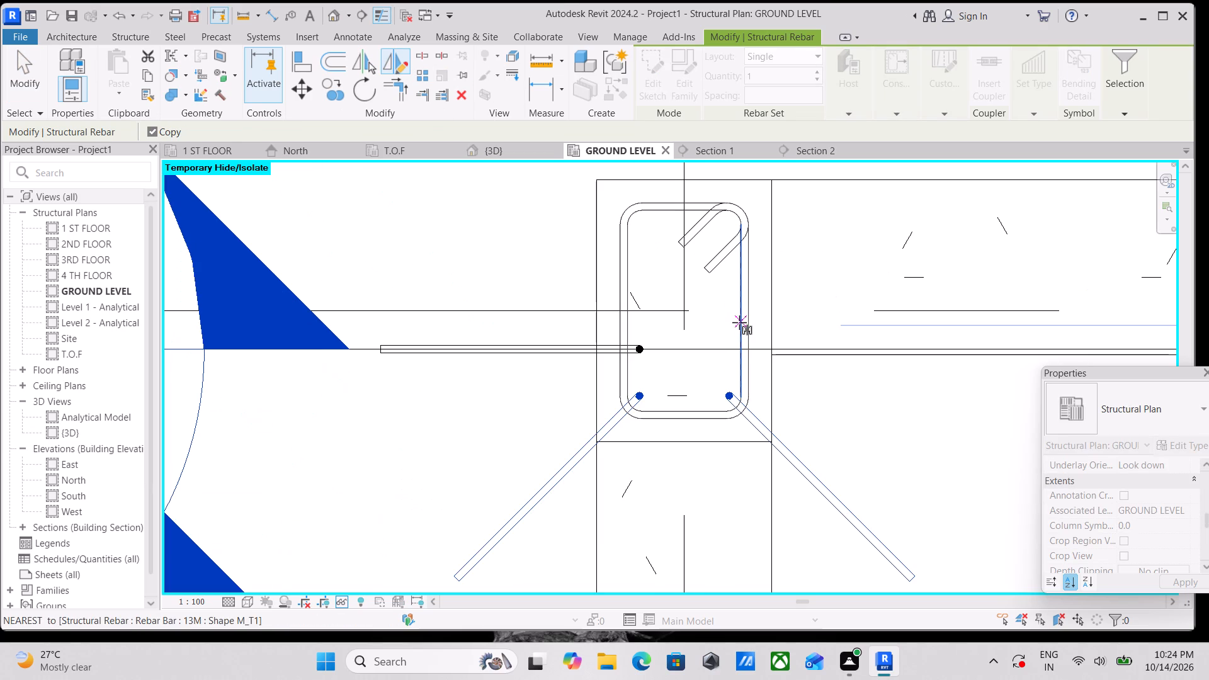
click(740, 315)
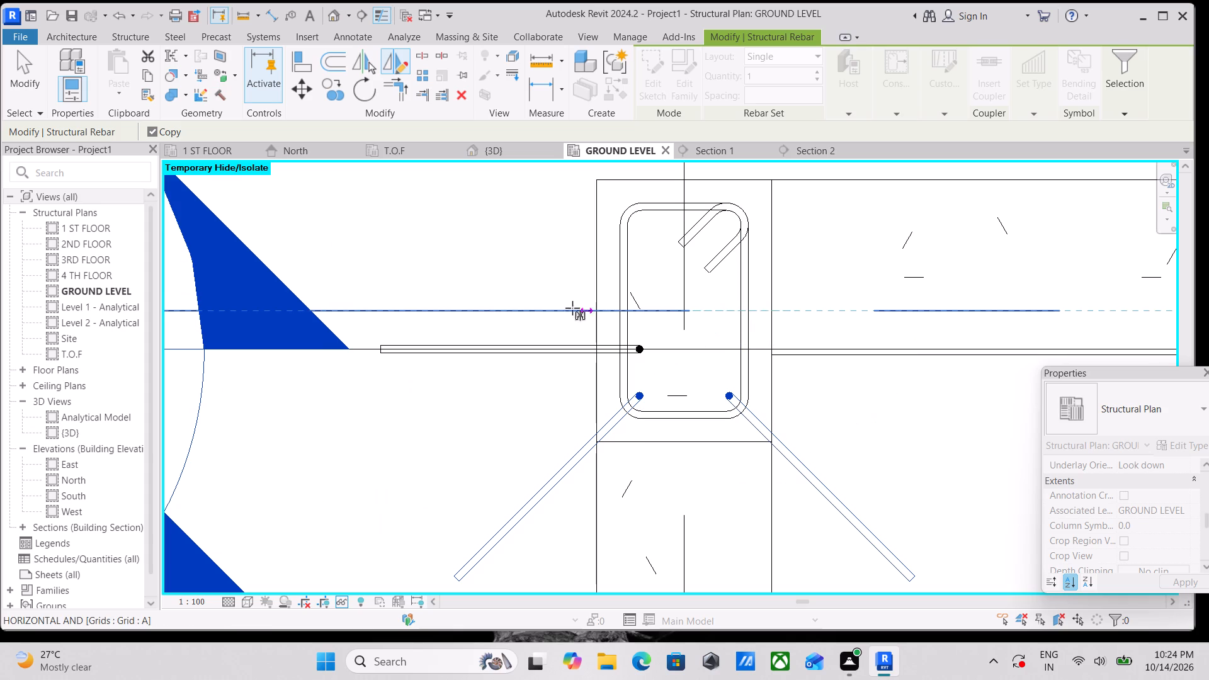
click(512, 307)
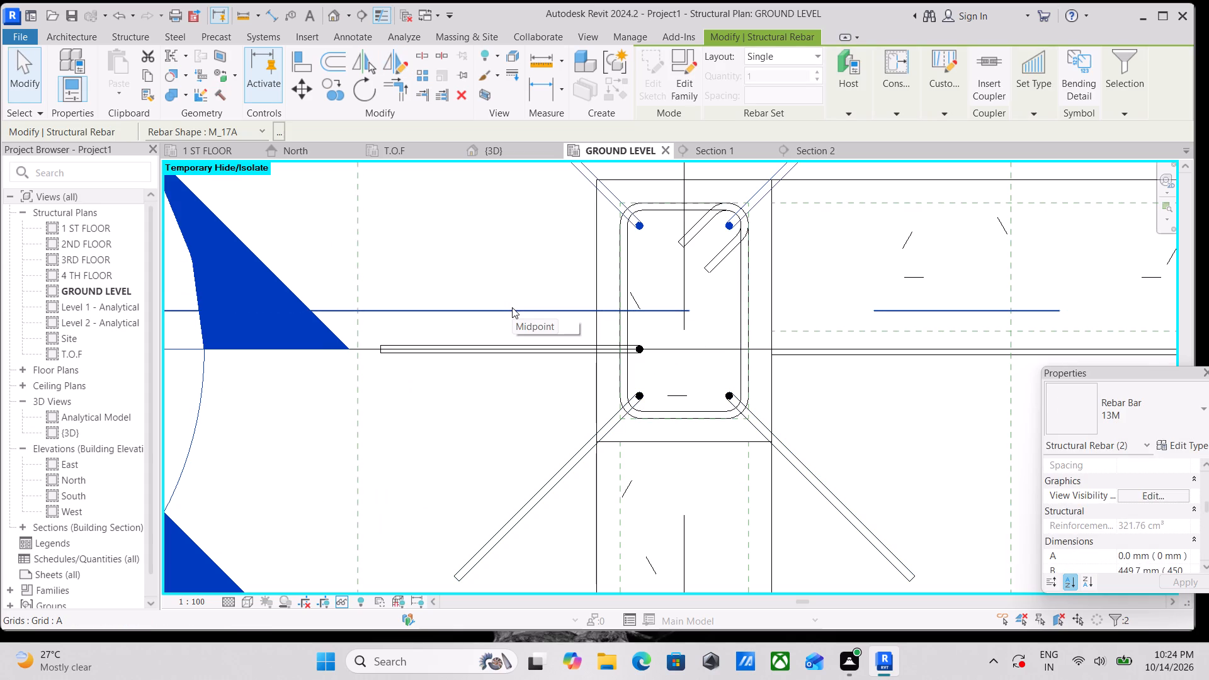
key(Escape)
Set the straight-running M_17A bar's layout to Fixed Number with a quantity of 2.
scroll(516, 342, up, 1)
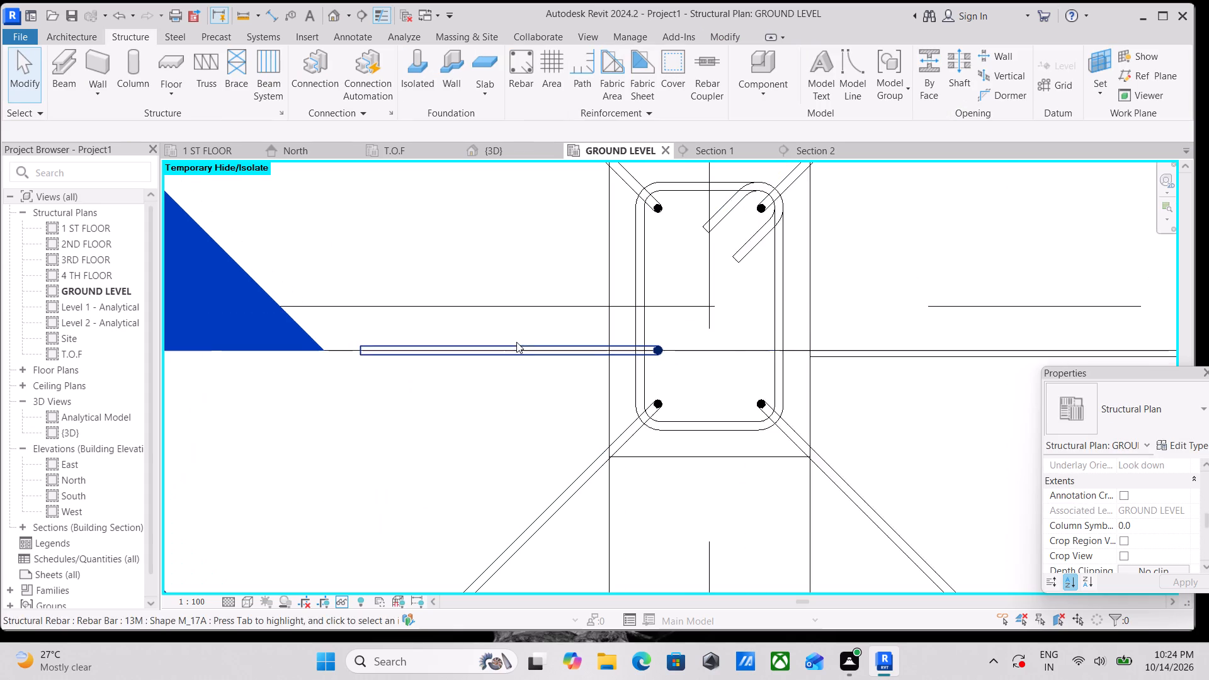
scroll(519, 350, up, 4)
click(543, 349)
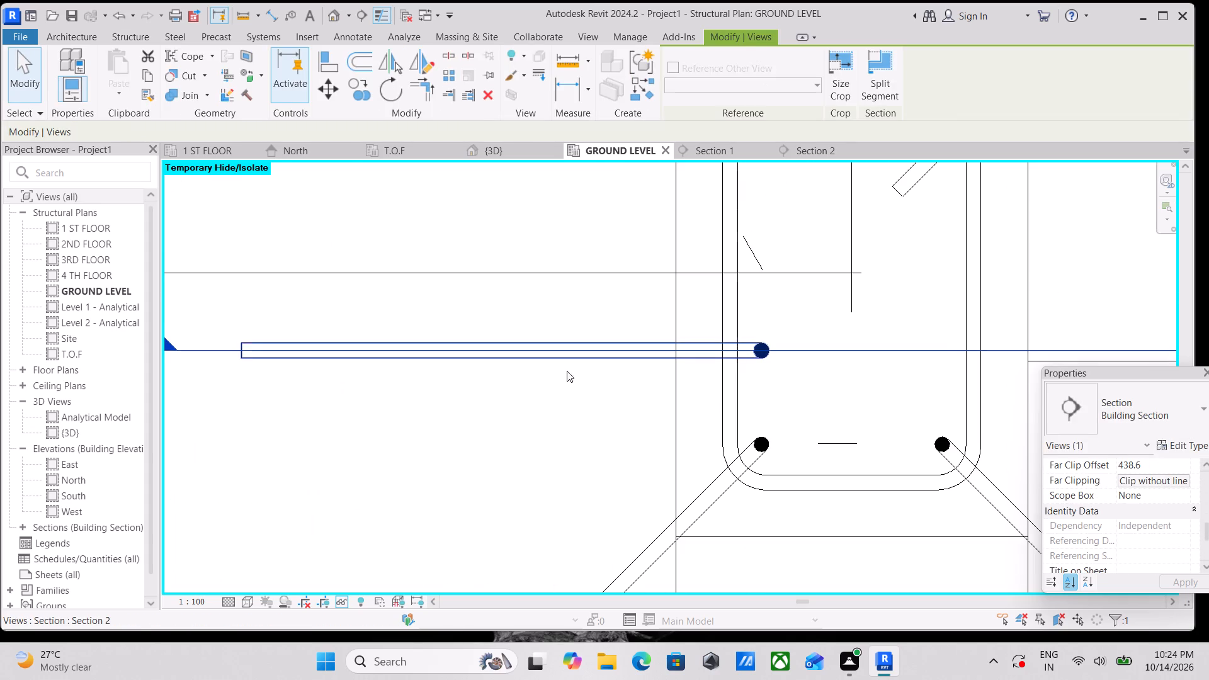
key(Escape)
click(572, 360)
scroll(574, 363, down, 6)
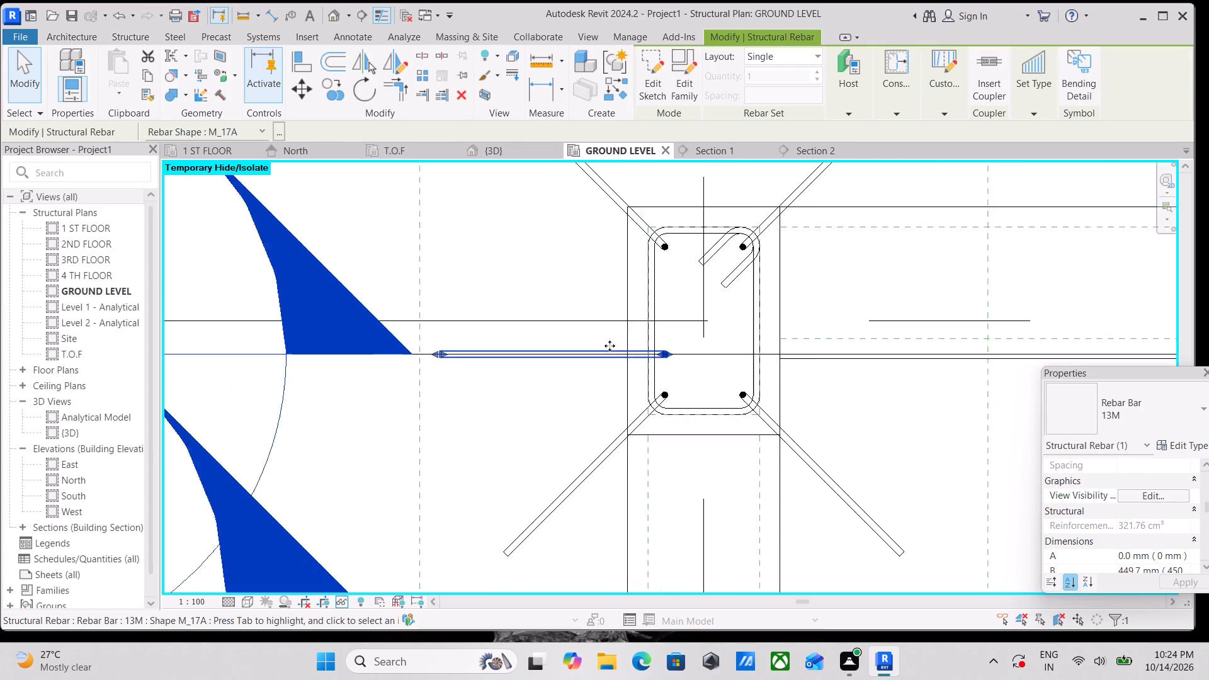
scroll(610, 346, down, 1)
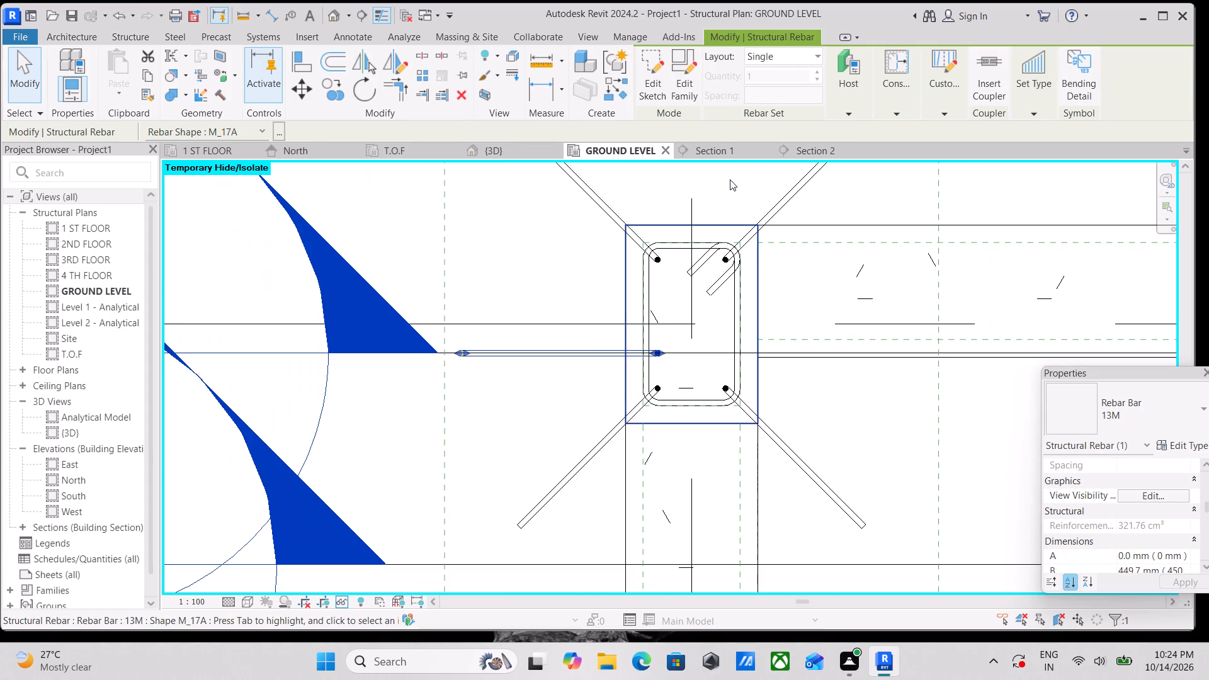
click(807, 55)
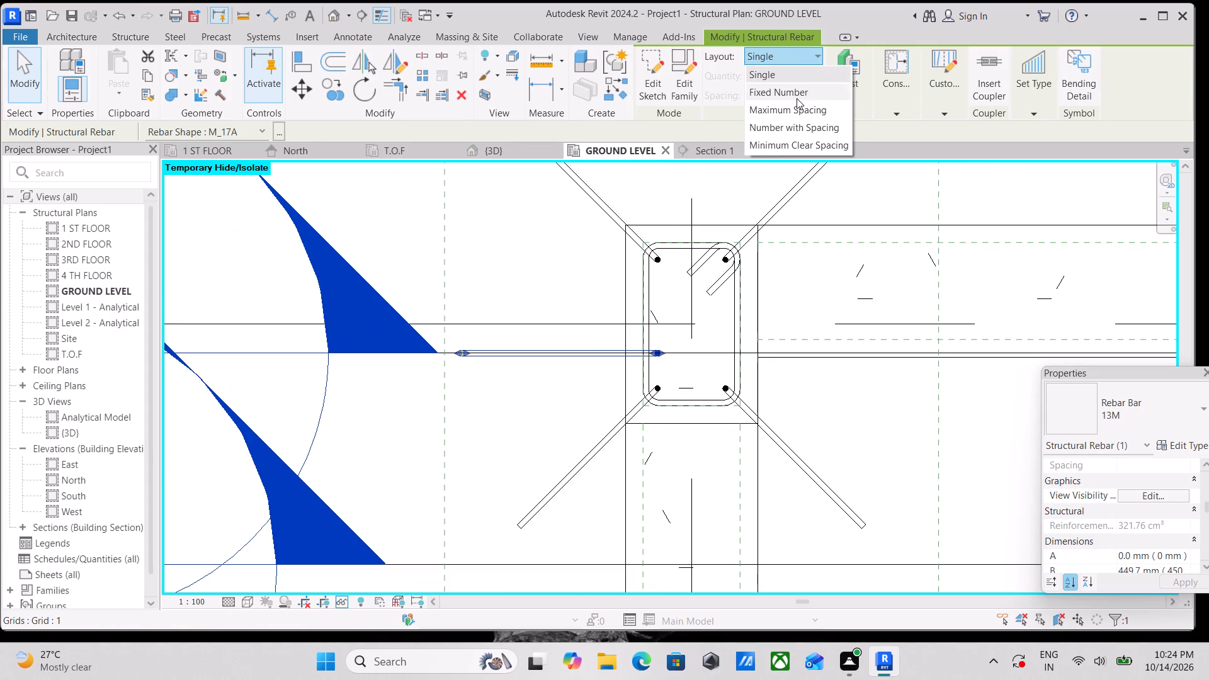
click(773, 96)
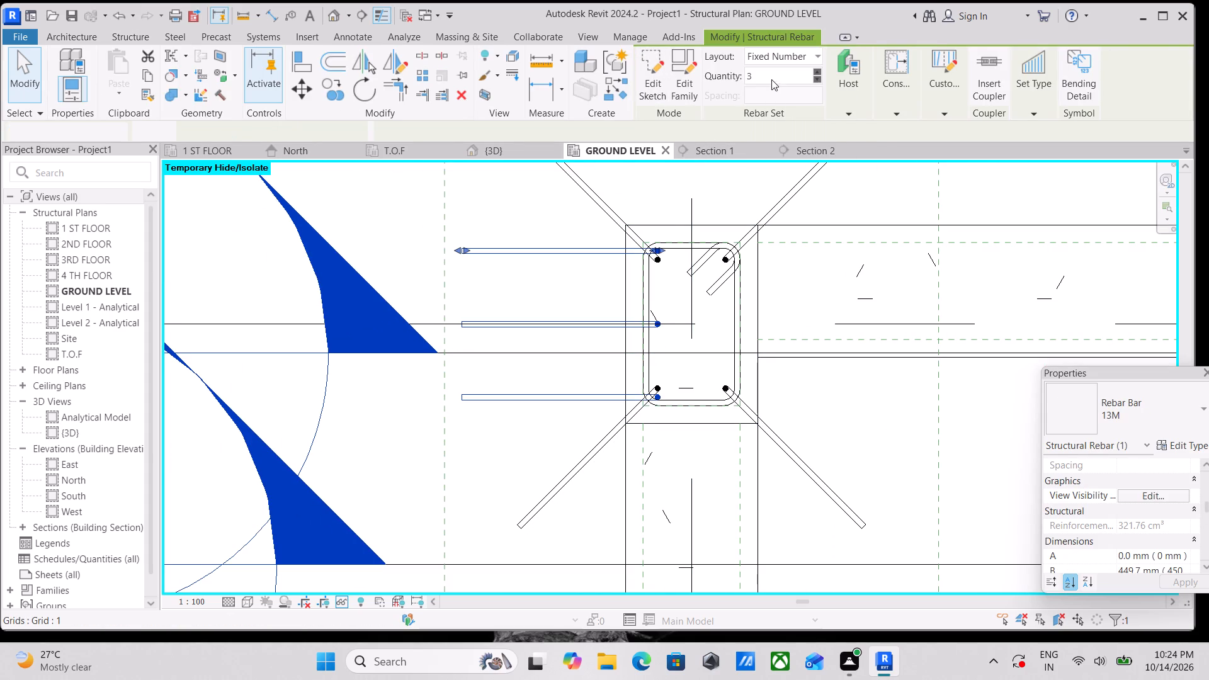
click(767, 75)
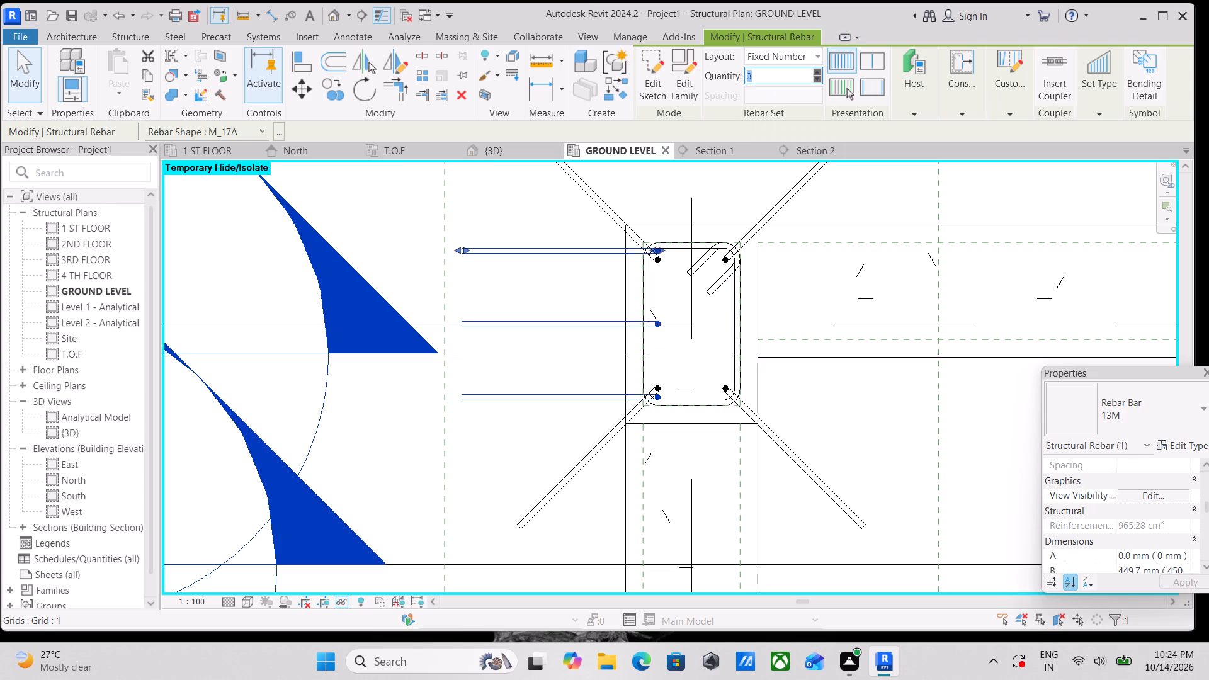
key(2)
key(Return)
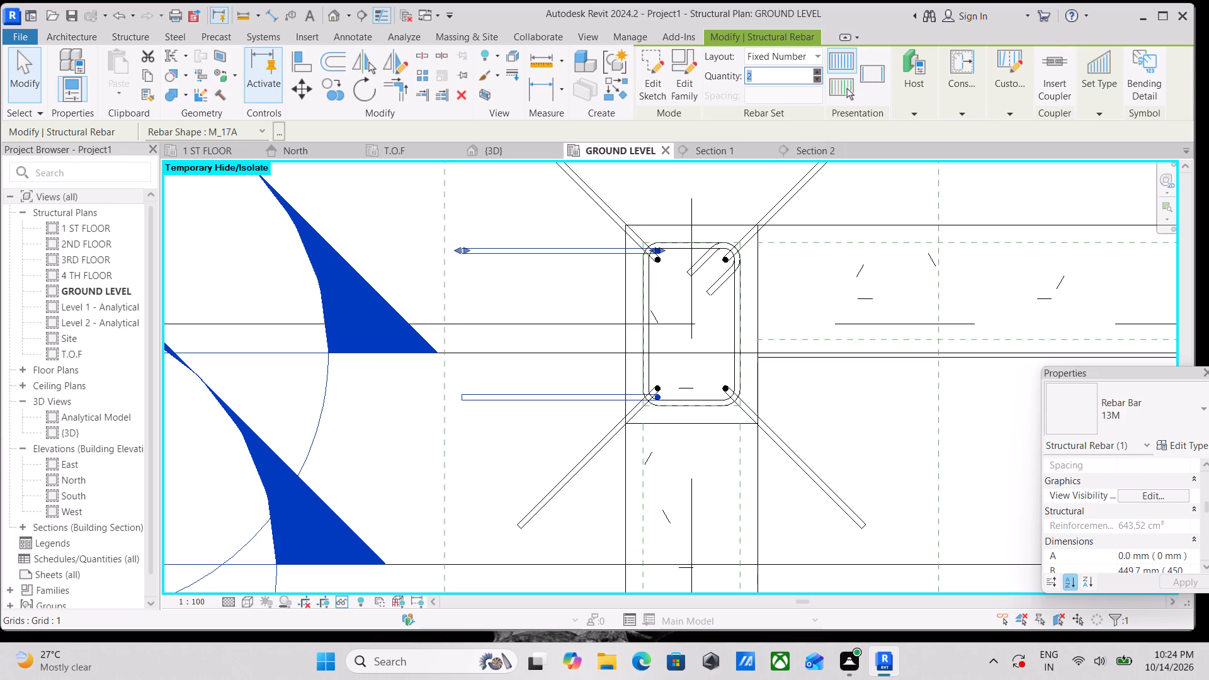
scroll(670, 290, down, 1)
scroll(718, 319, up, 3)
key(Escape)
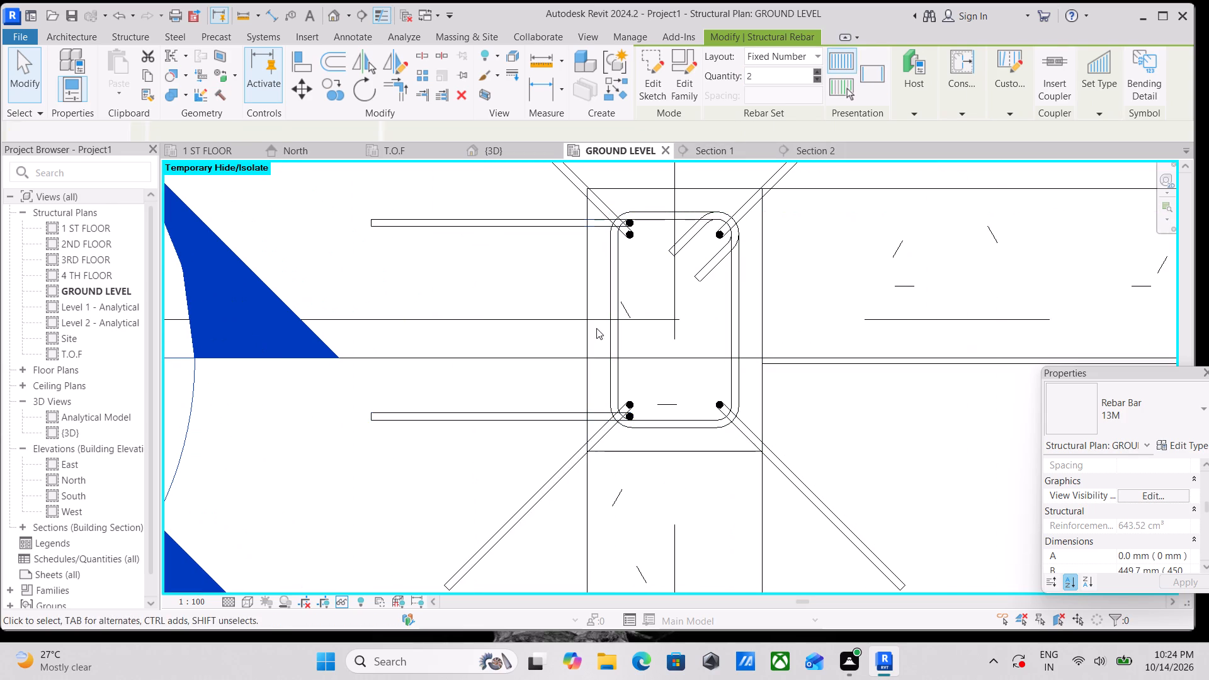
Move both bars of the straight-running M_17A set inward, spacing them evenly between the column's corner bars on that side.
click(537, 411)
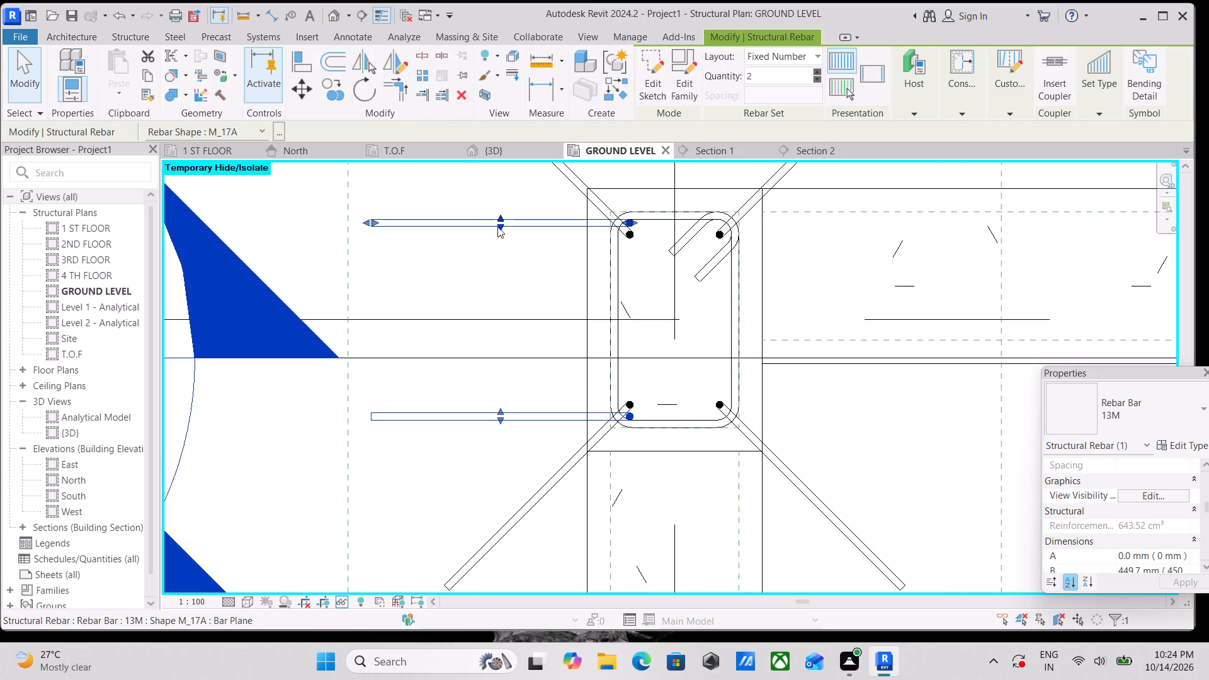
drag(497, 227, 502, 277)
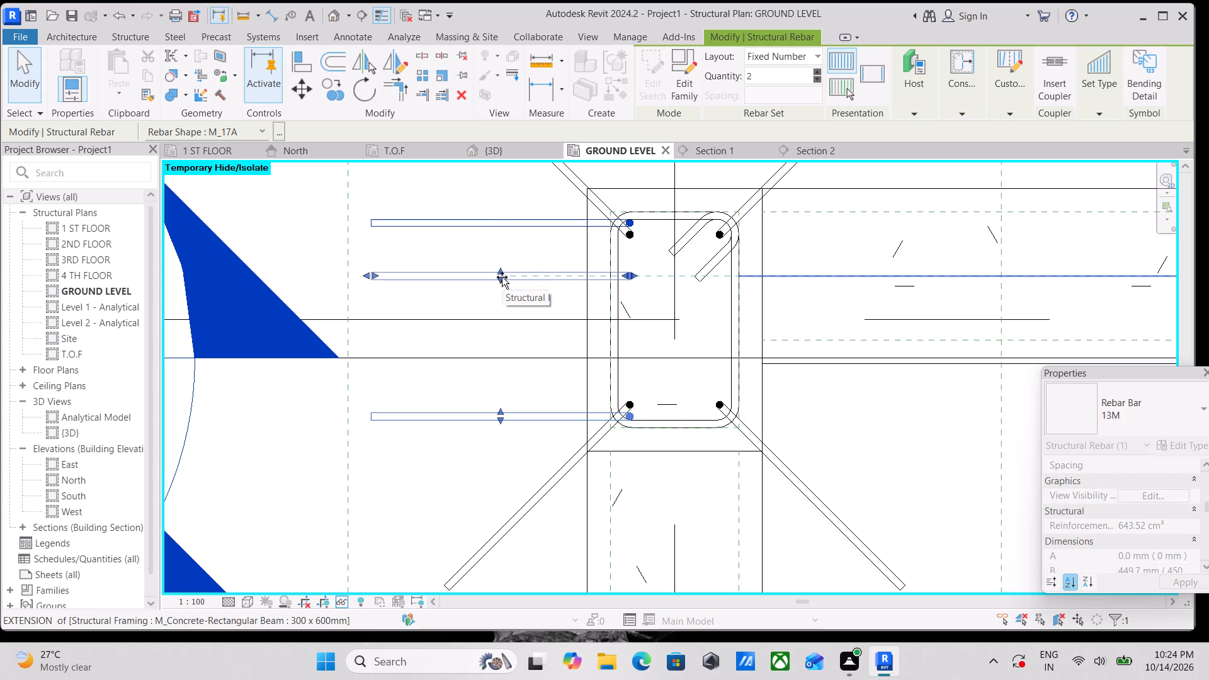
drag(502, 277, 502, 288)
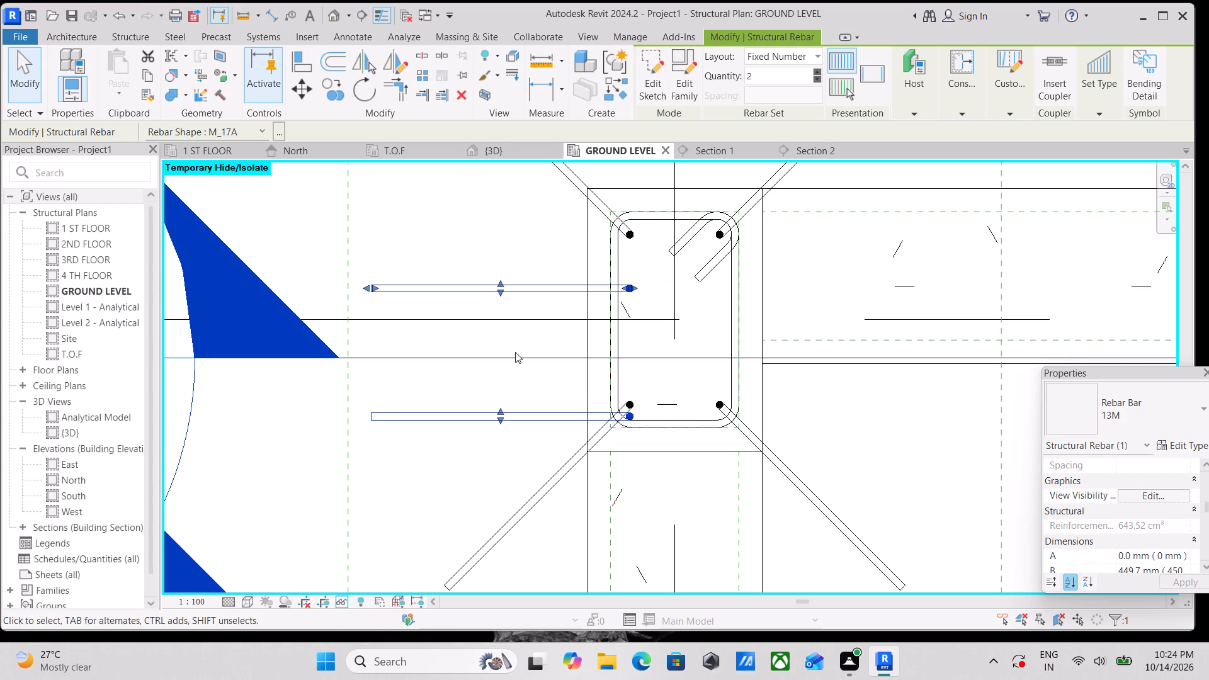
drag(500, 411, 501, 383)
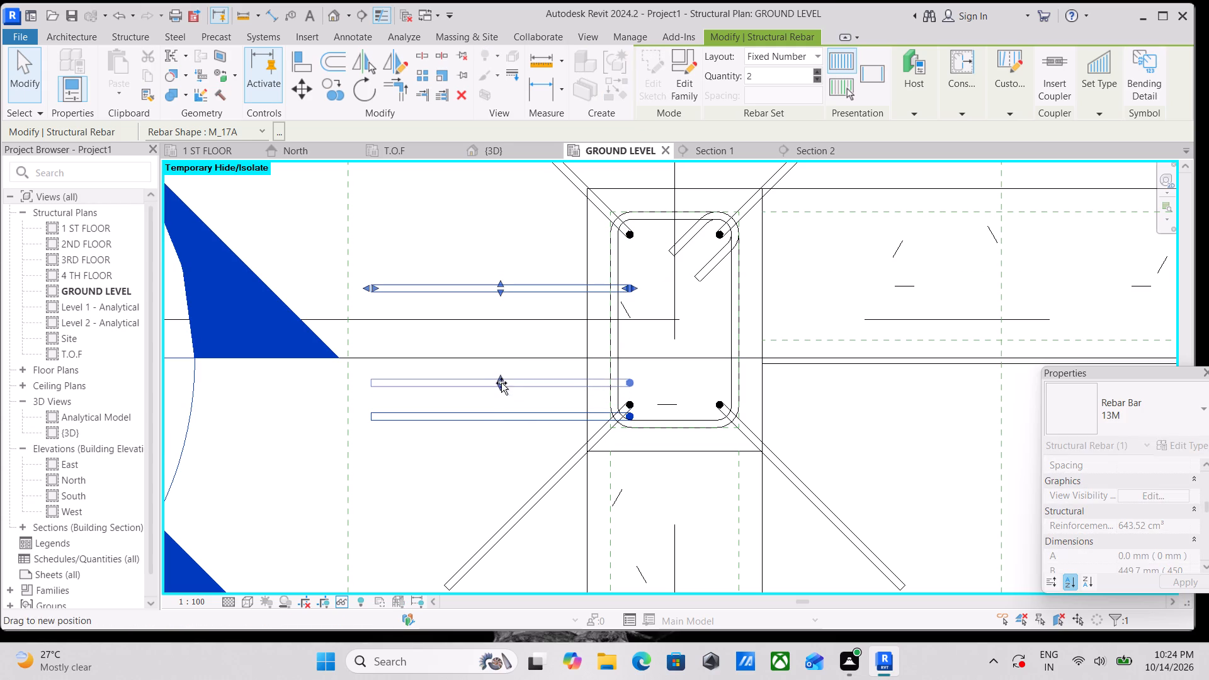
drag(501, 383, 504, 351)
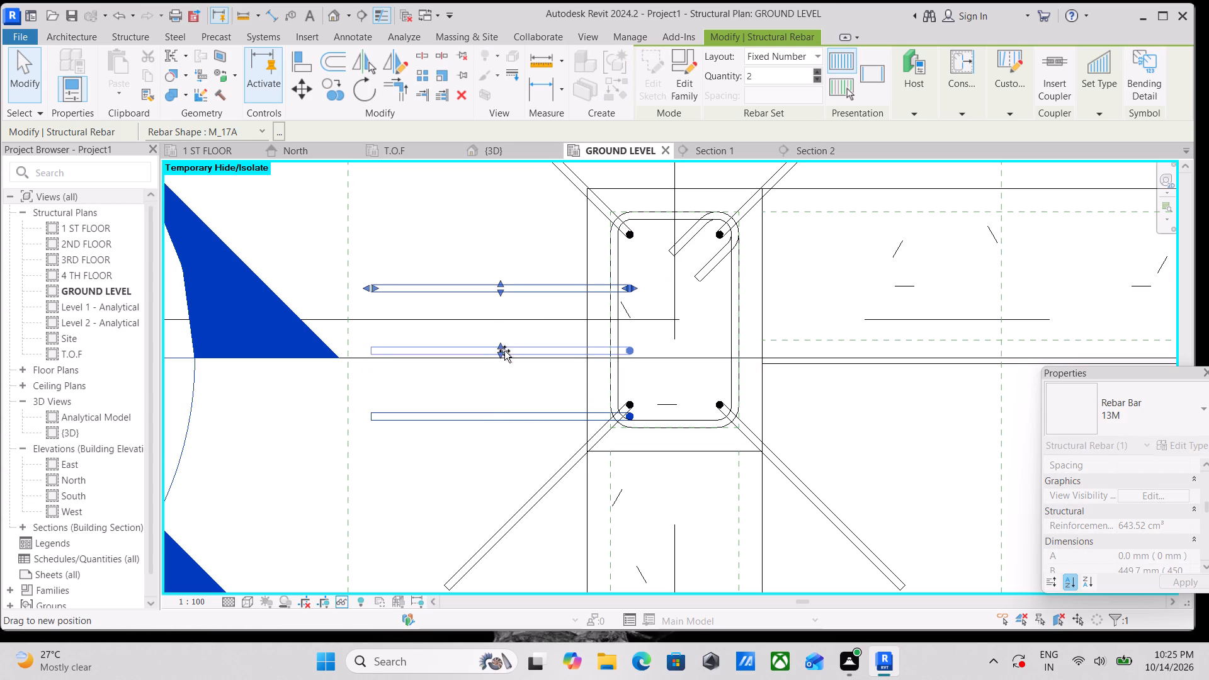
drag(504, 351, 504, 343)
key(Escape)
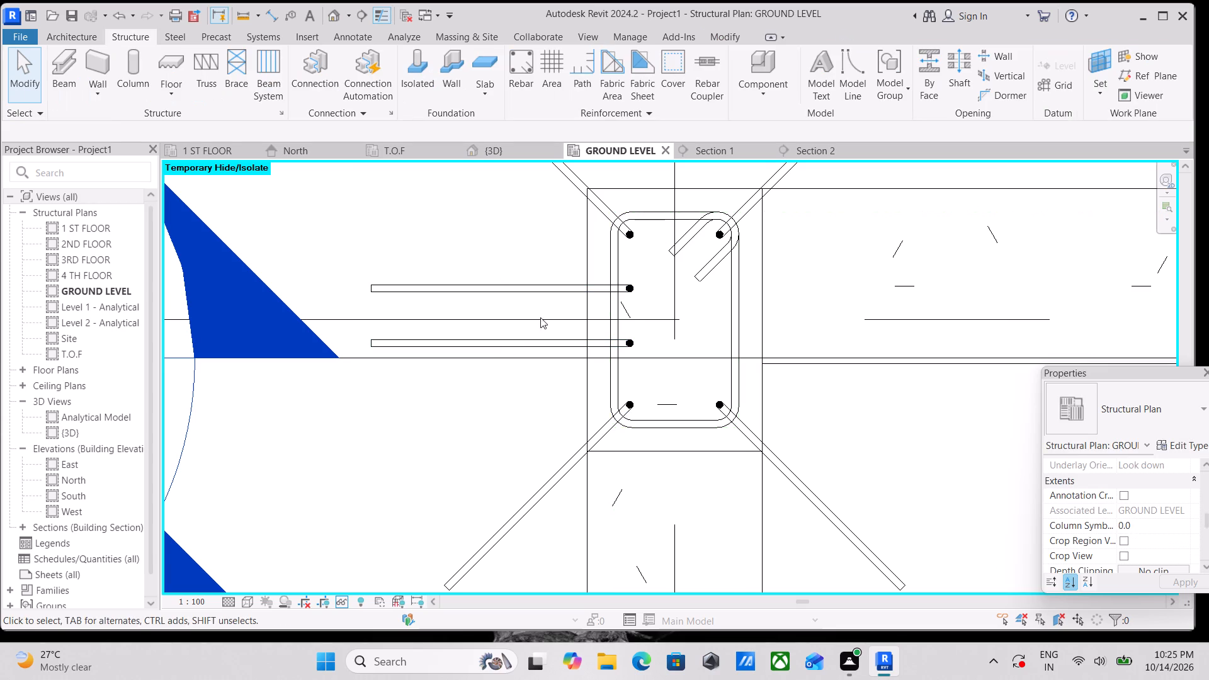
Mirror a copy of the two-bar M_17A set to the column's opposite side about a vertical axis through the tie's midpoint.
scroll(662, 307, down, 2)
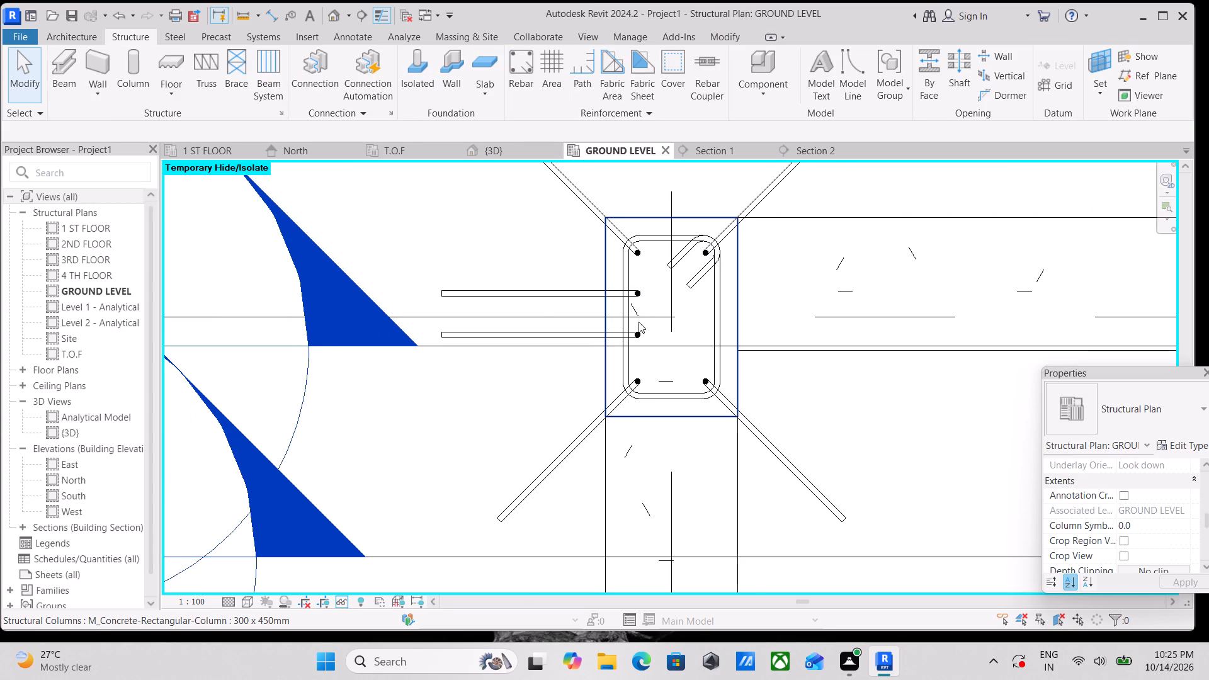
scroll(637, 322, up, 4)
scroll(854, 212, down, 1)
middle_drag(855, 216, 892, 295)
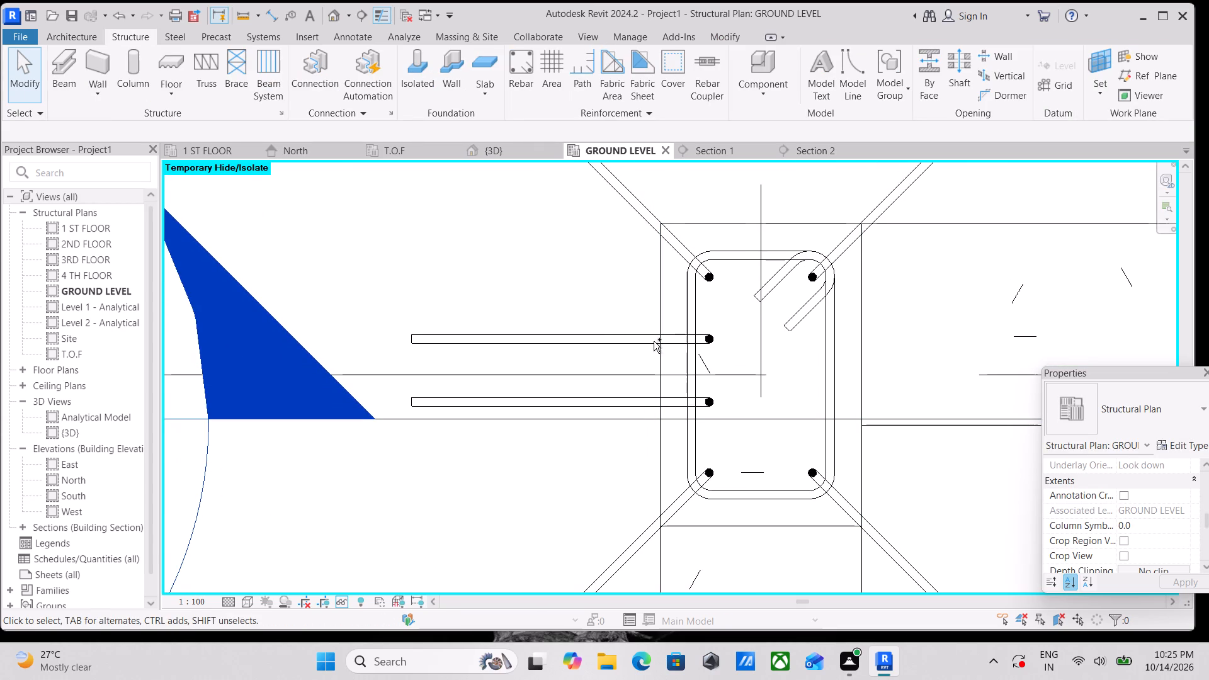
ctrl+click(630, 337)
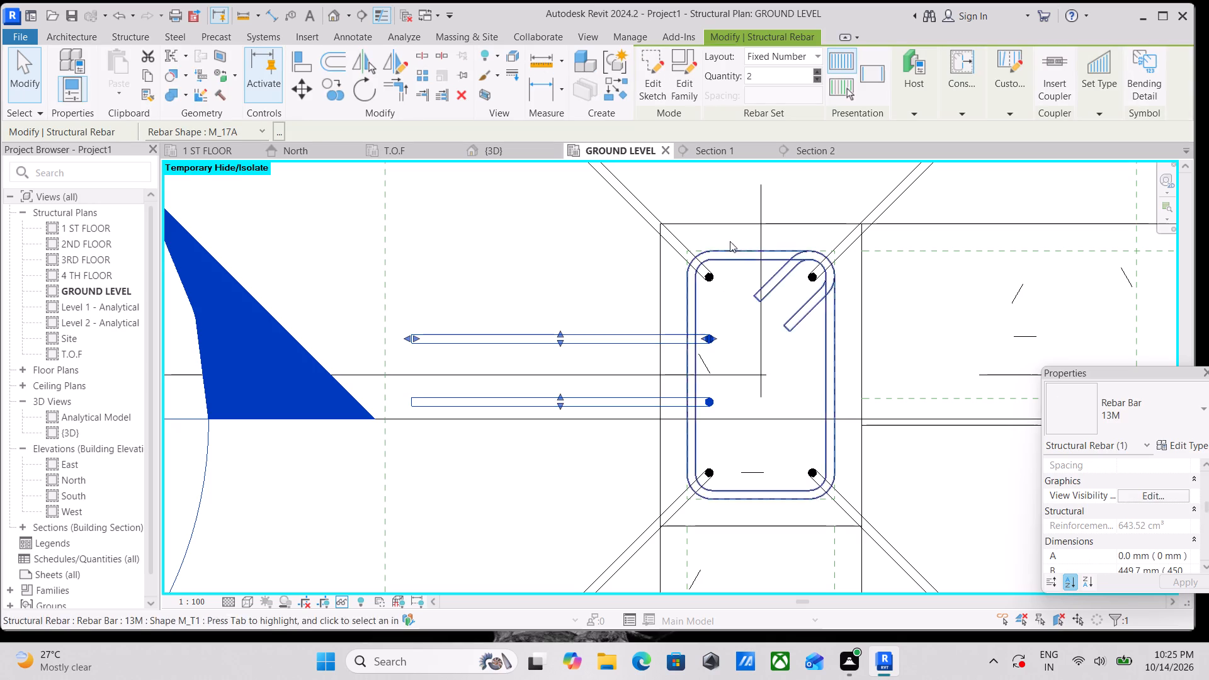
click(398, 60)
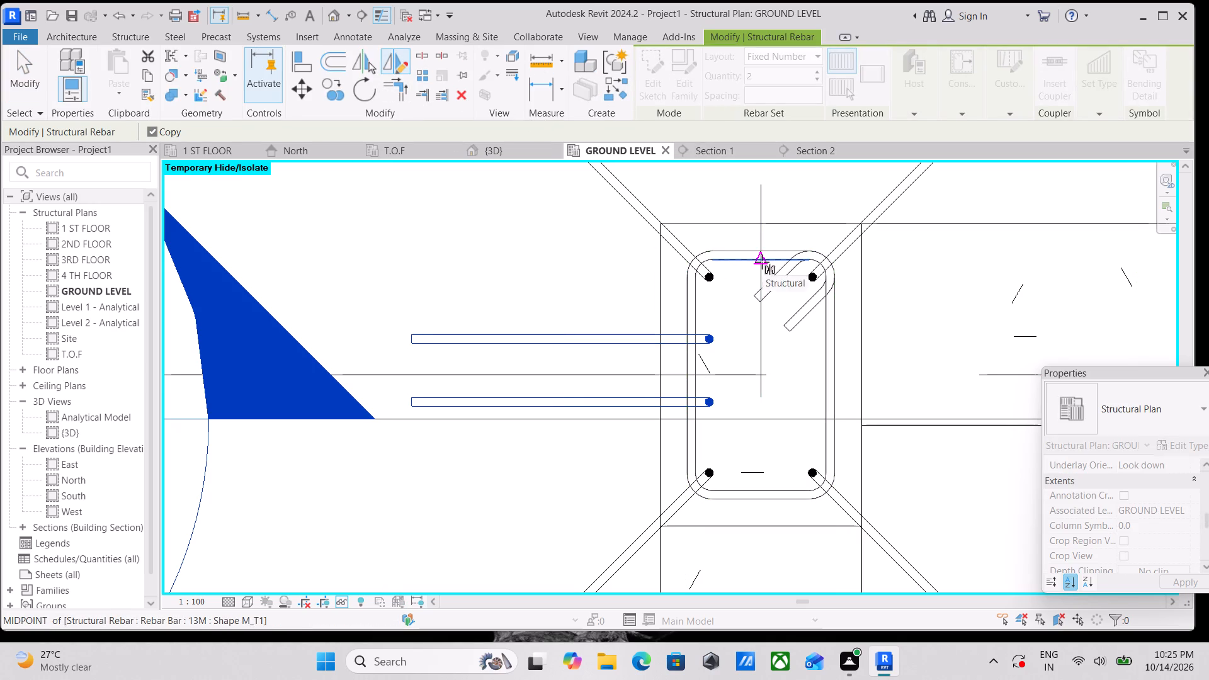
click(762, 262)
click(764, 451)
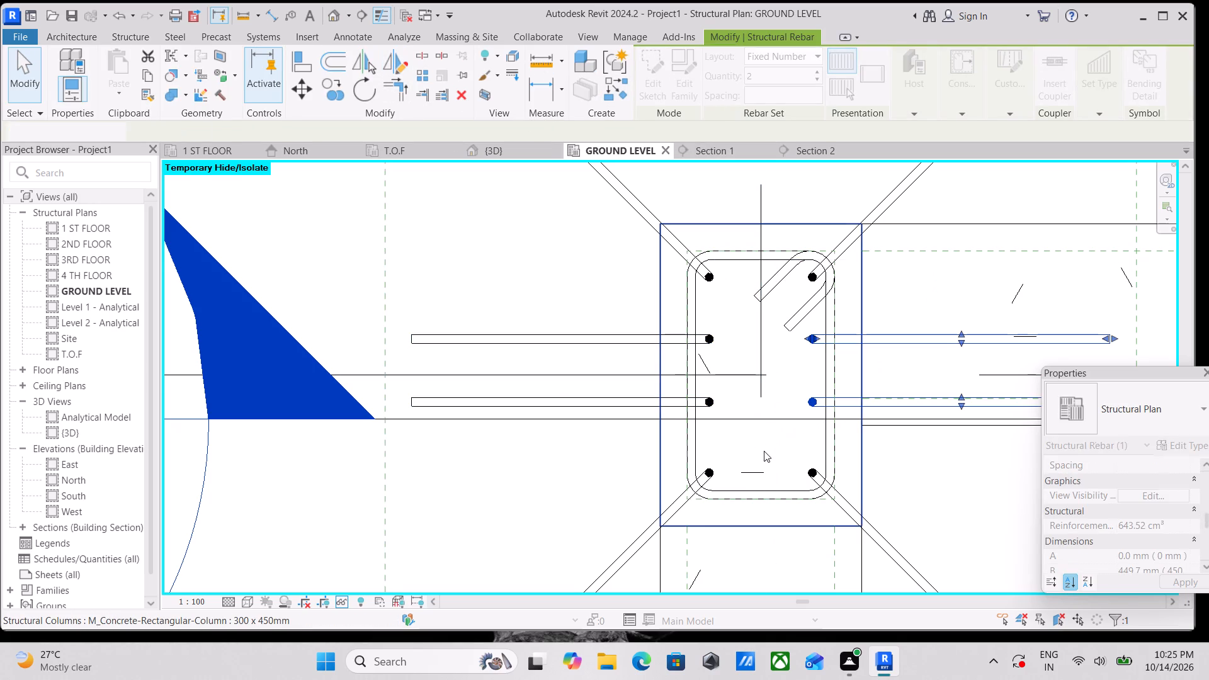
key(Escape)
scroll(764, 451, down, 2)
scroll(904, 375, down, 2)
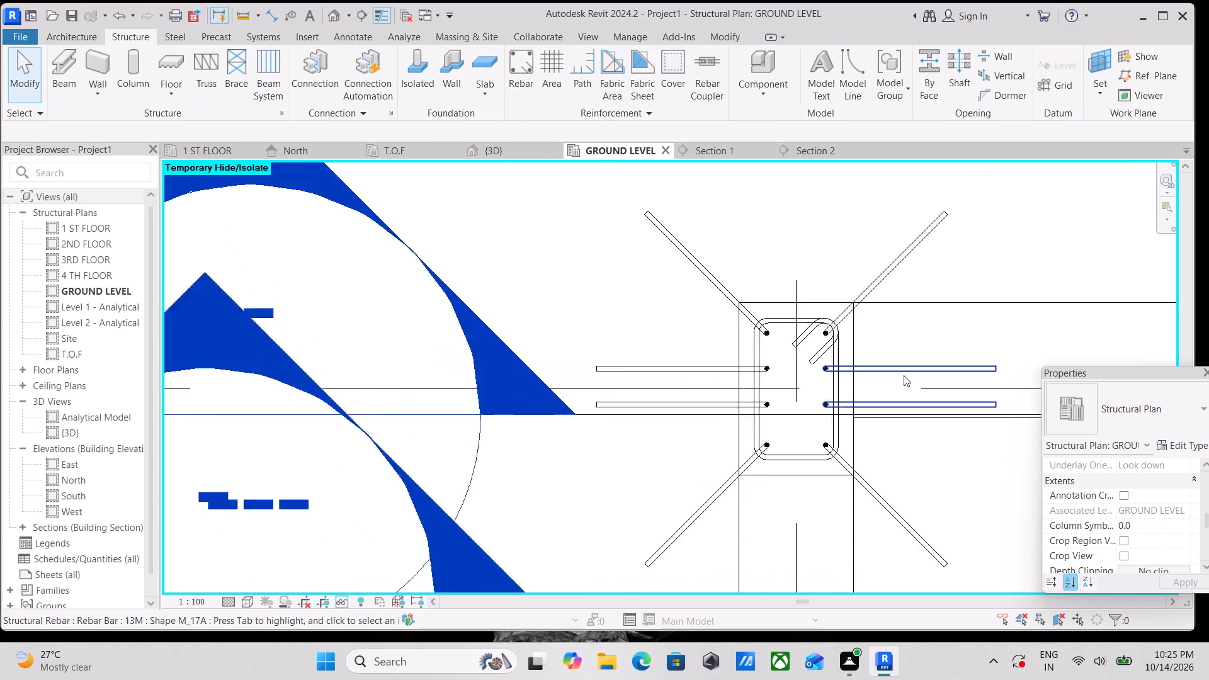
scroll(904, 375, down, 1)
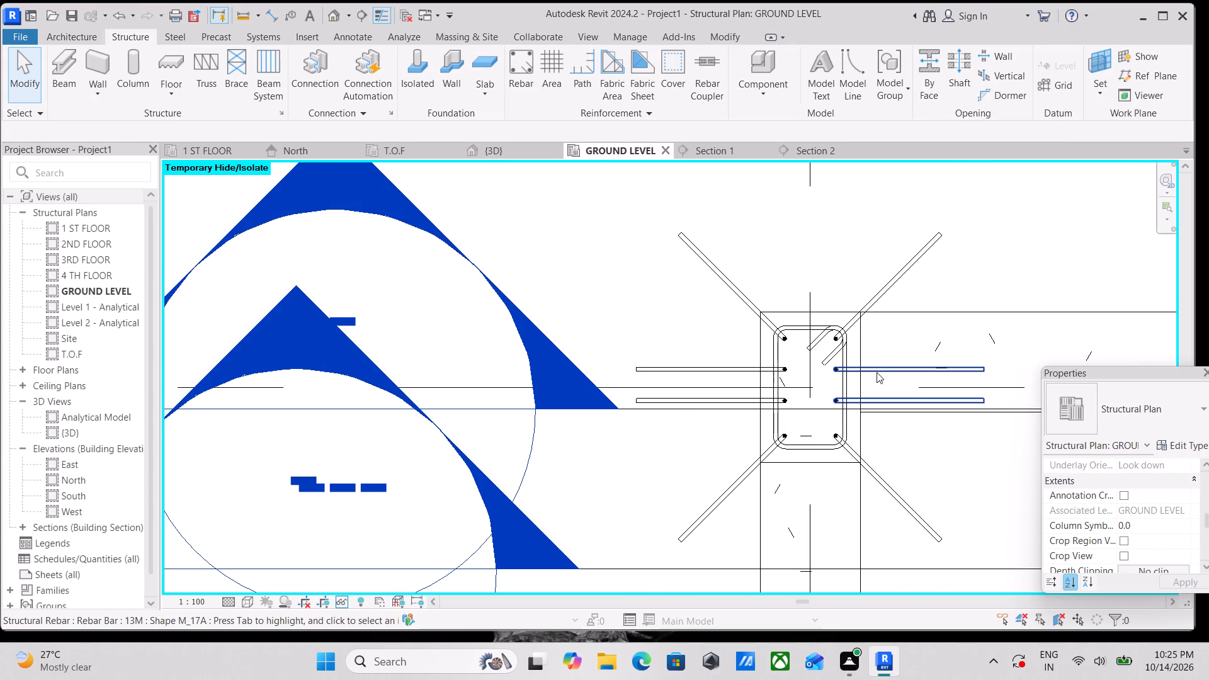
Examine the footing and the column's corner and side L-shaped bars from several angles in the 3D view.
click(496, 142)
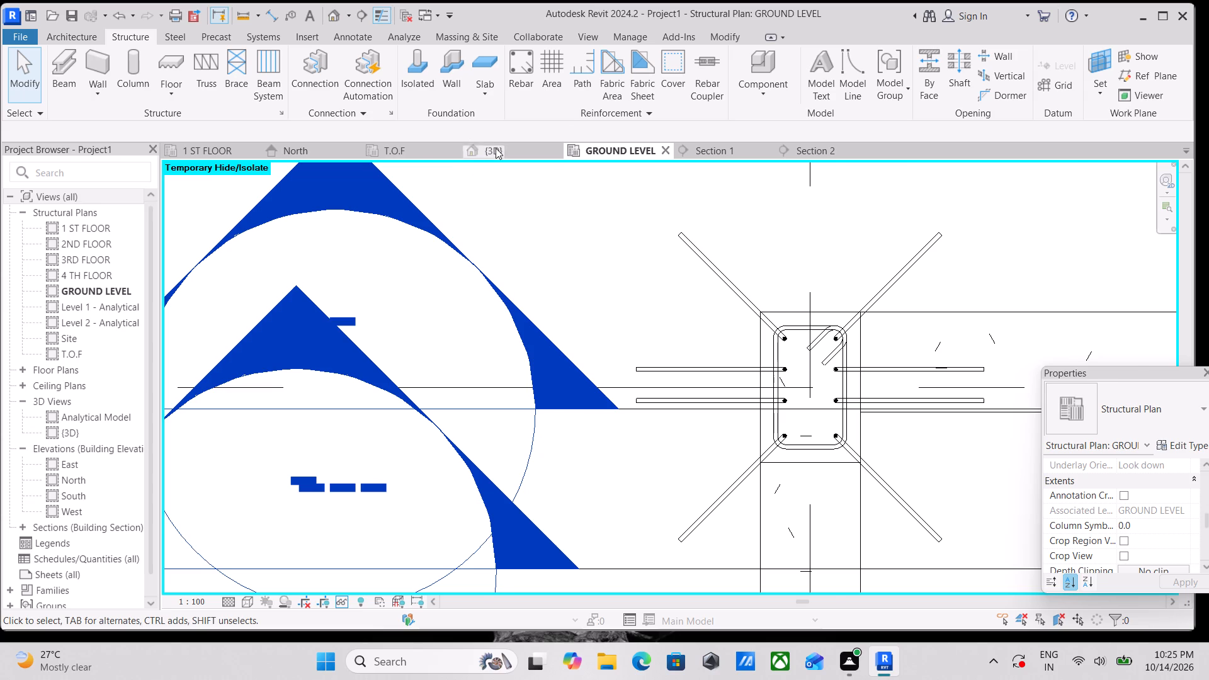
click(496, 148)
scroll(721, 358, down, 2)
shift+middle_drag(759, 445, 759, 445)
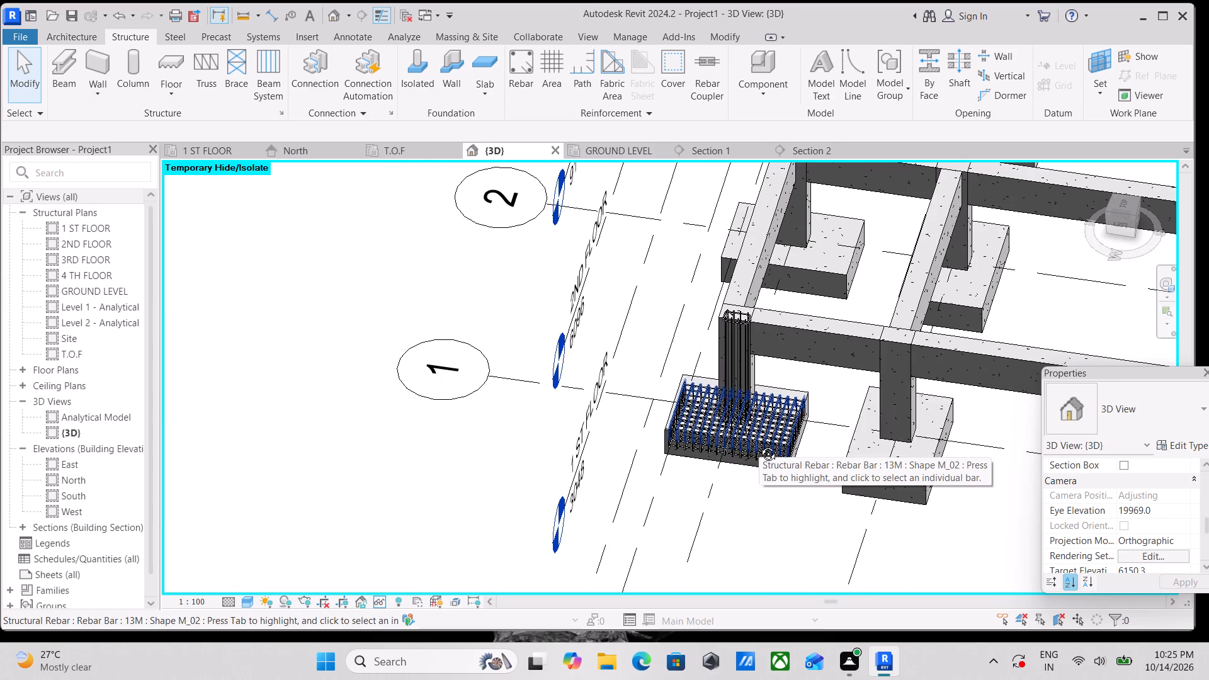
shift+middle_drag(759, 445, 900, 229)
shift+middle_drag(769, 455, 640, 677)
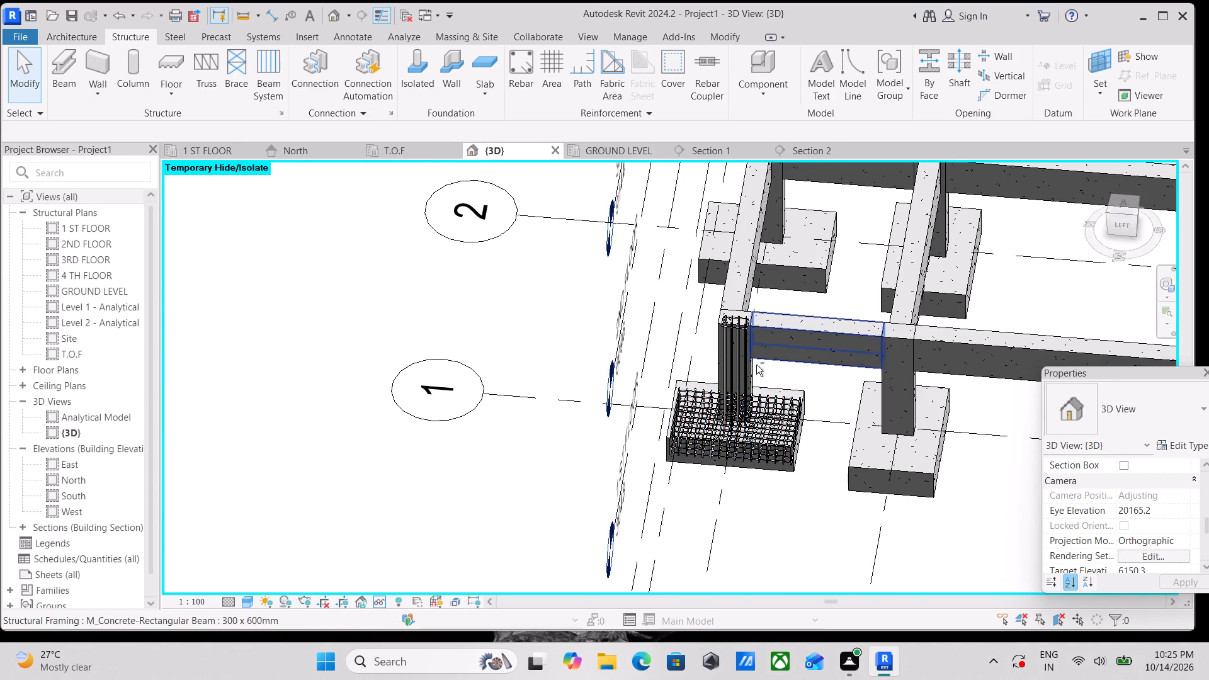
shift+middle_drag(758, 368, 801, 518)
shift+scroll(801, 518, up, 1)
scroll(770, 419, up, 12)
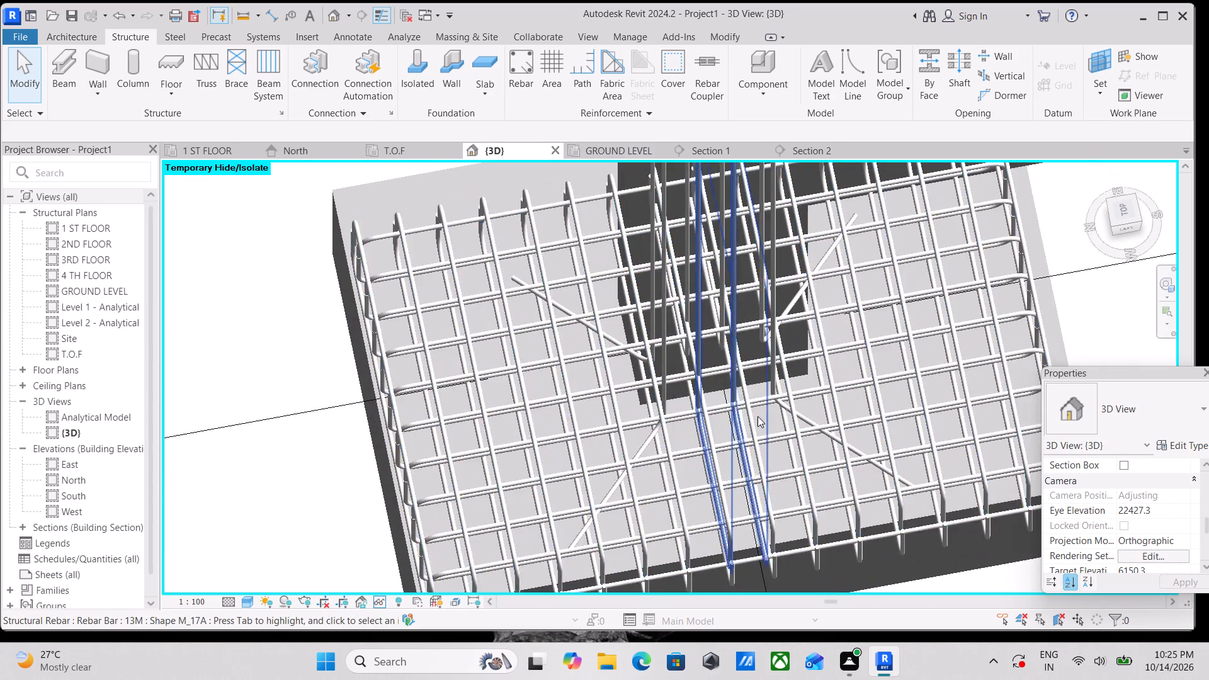
scroll(882, 411, down, 4)
shift+middle_drag(912, 394, 1020, 159)
scroll(1006, 294, down, 3)
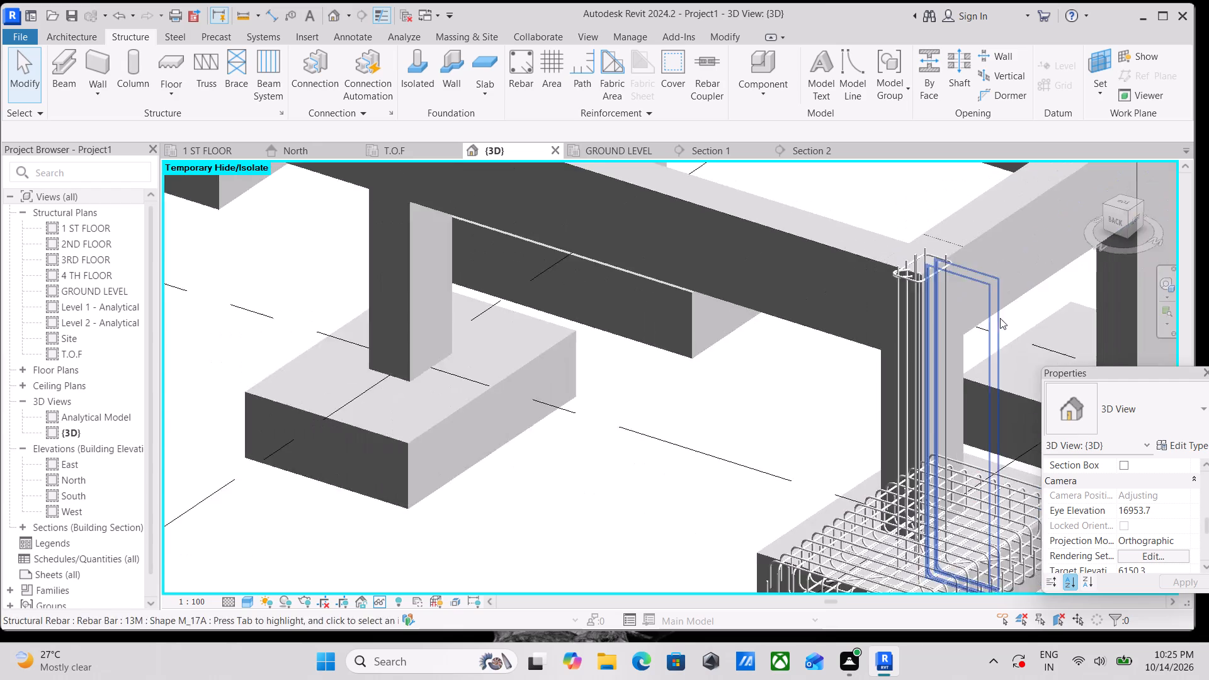
shift+middle_drag(999, 318, 901, 294)
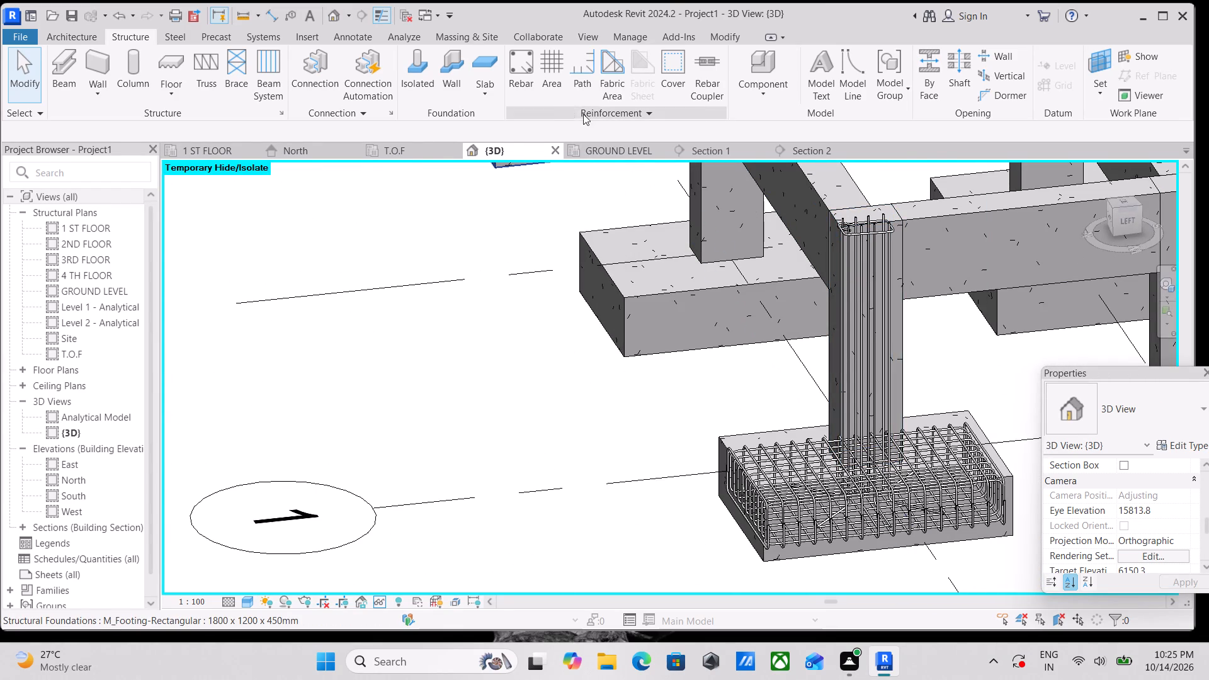
In Section 2, set the column's M_T1 tie layout to Maximum Spacing with a spacing of 120 mm.
click(706, 151)
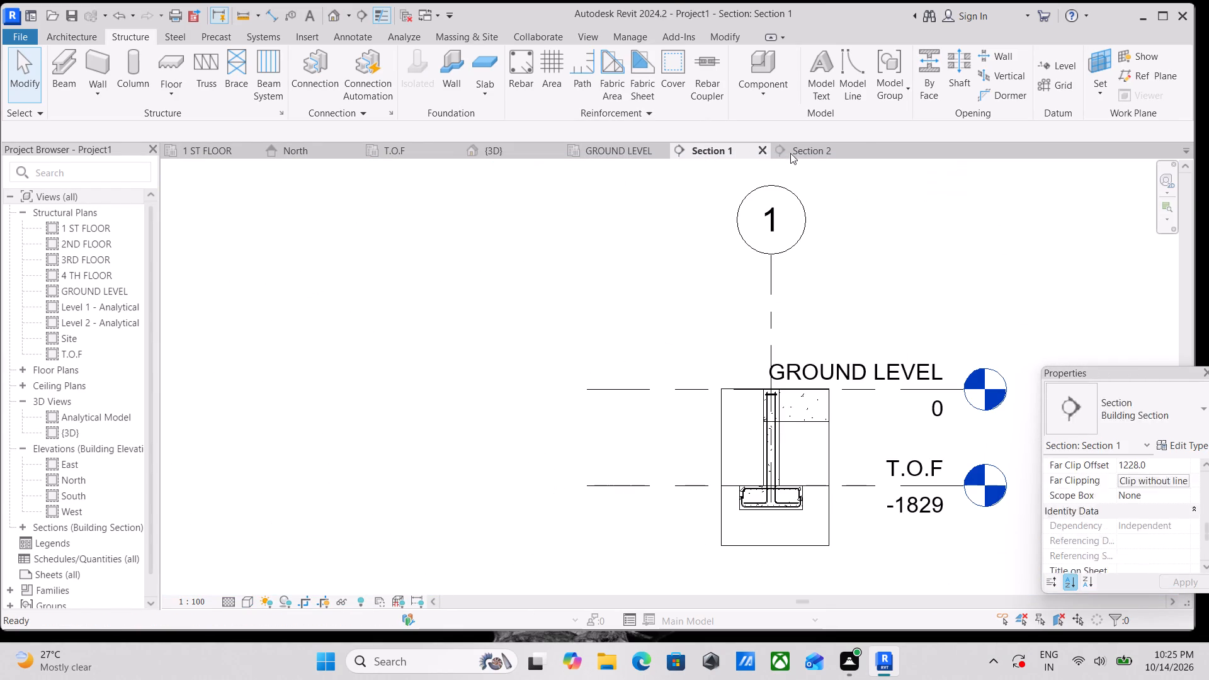
click(815, 151)
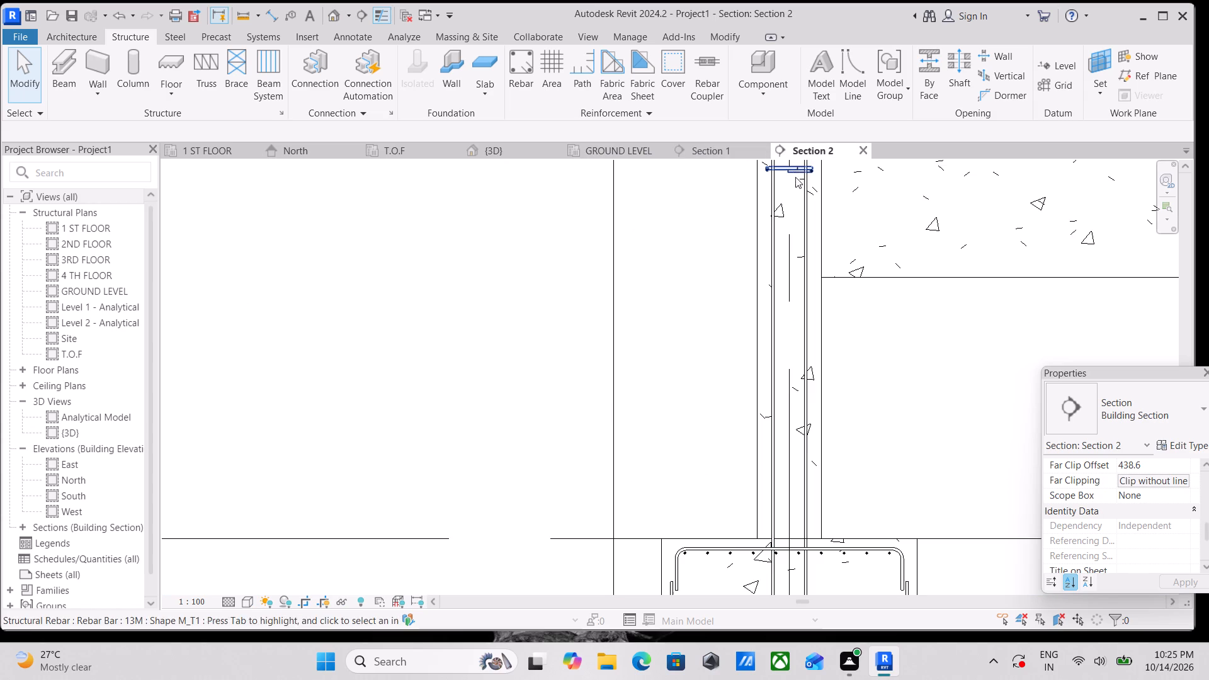
scroll(796, 179, up, 2)
middle_drag(795, 197, 792, 324)
click(776, 291)
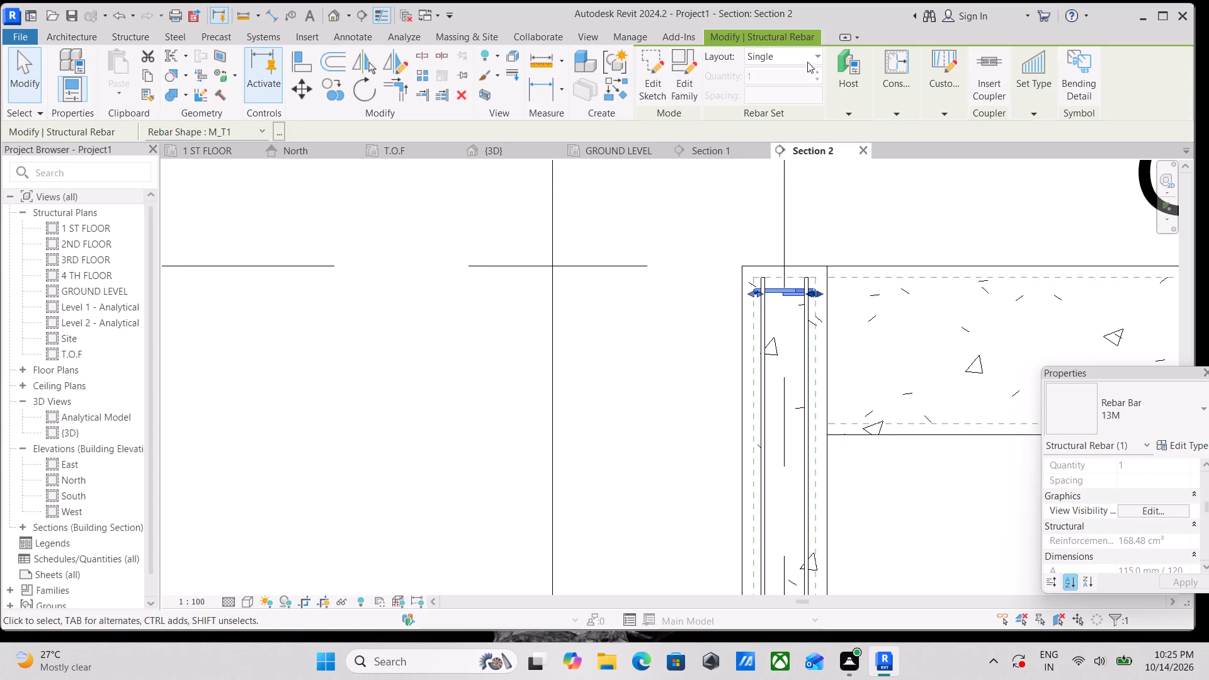
click(807, 57)
click(797, 108)
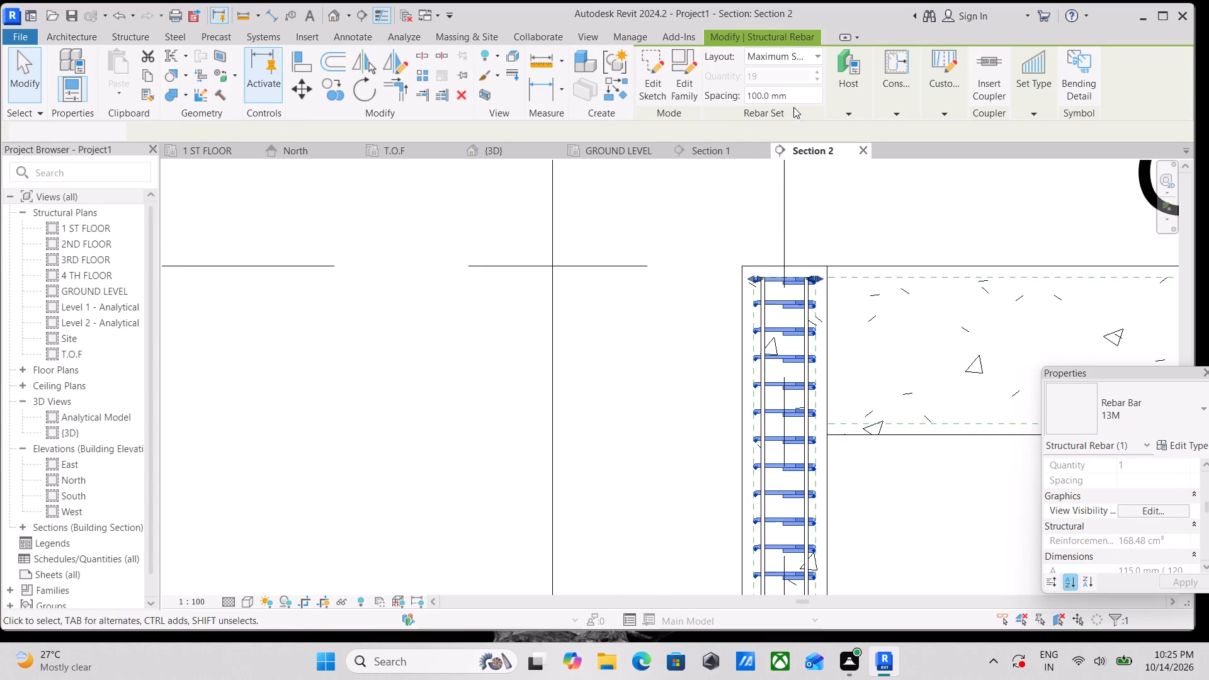
drag(790, 94, 700, 102)
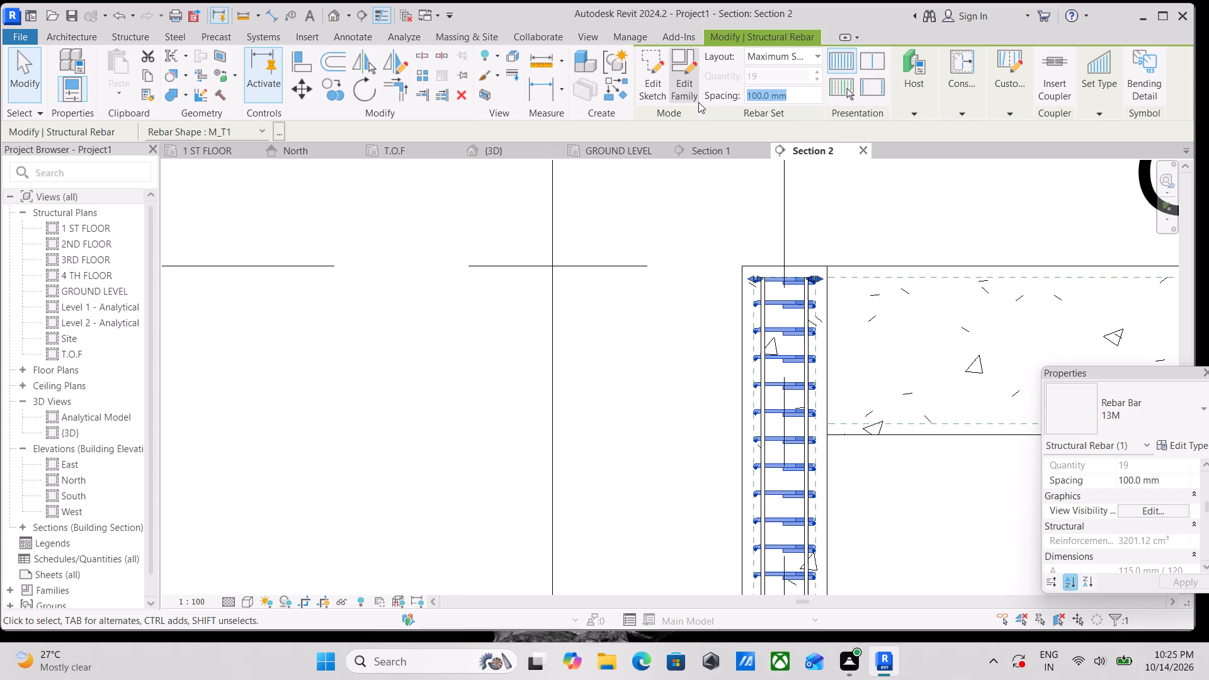
text(120)
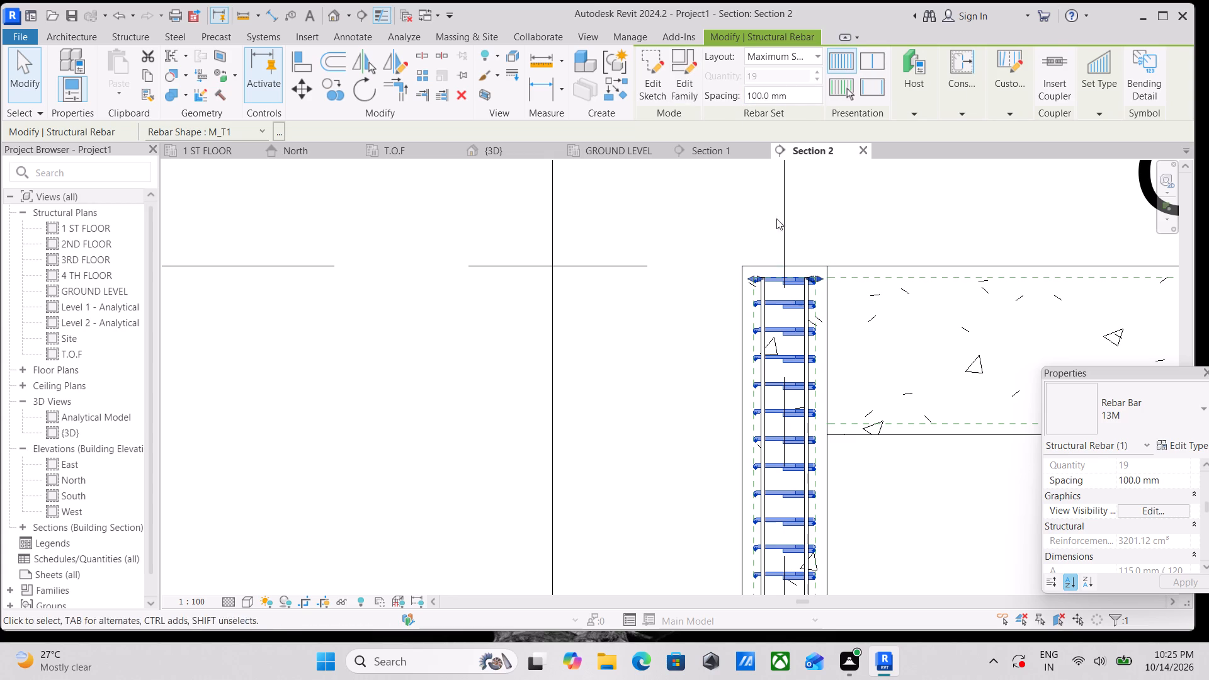
drag(790, 99, 713, 97)
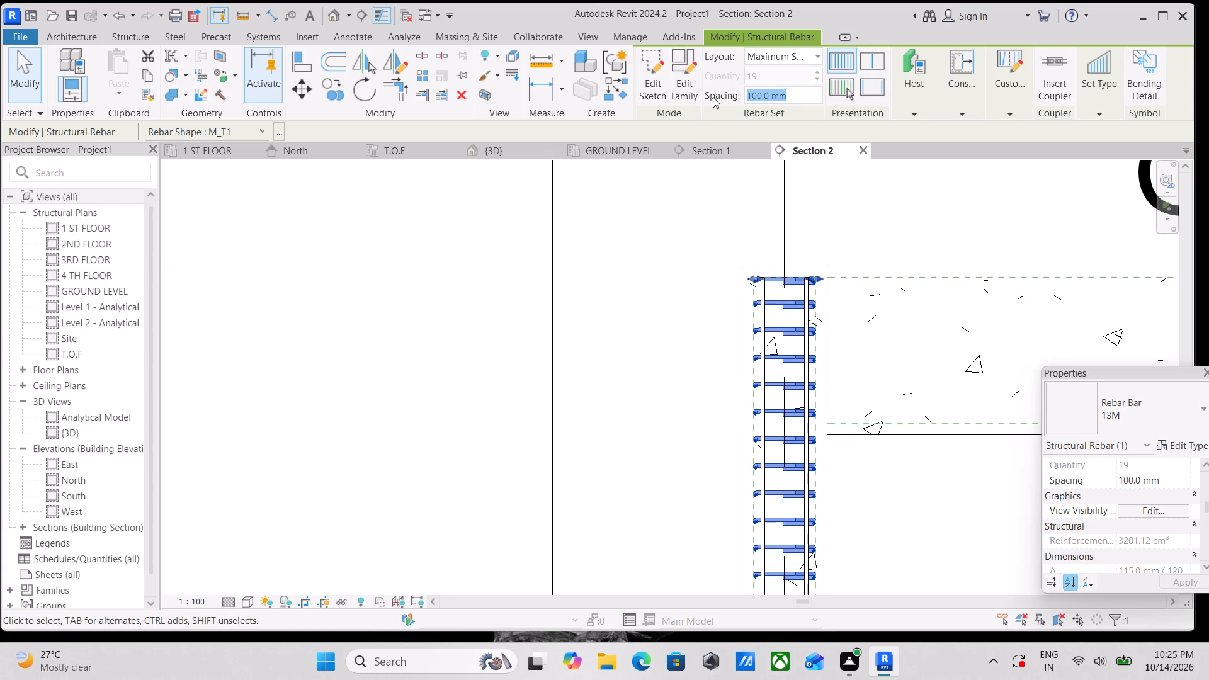
text(120)
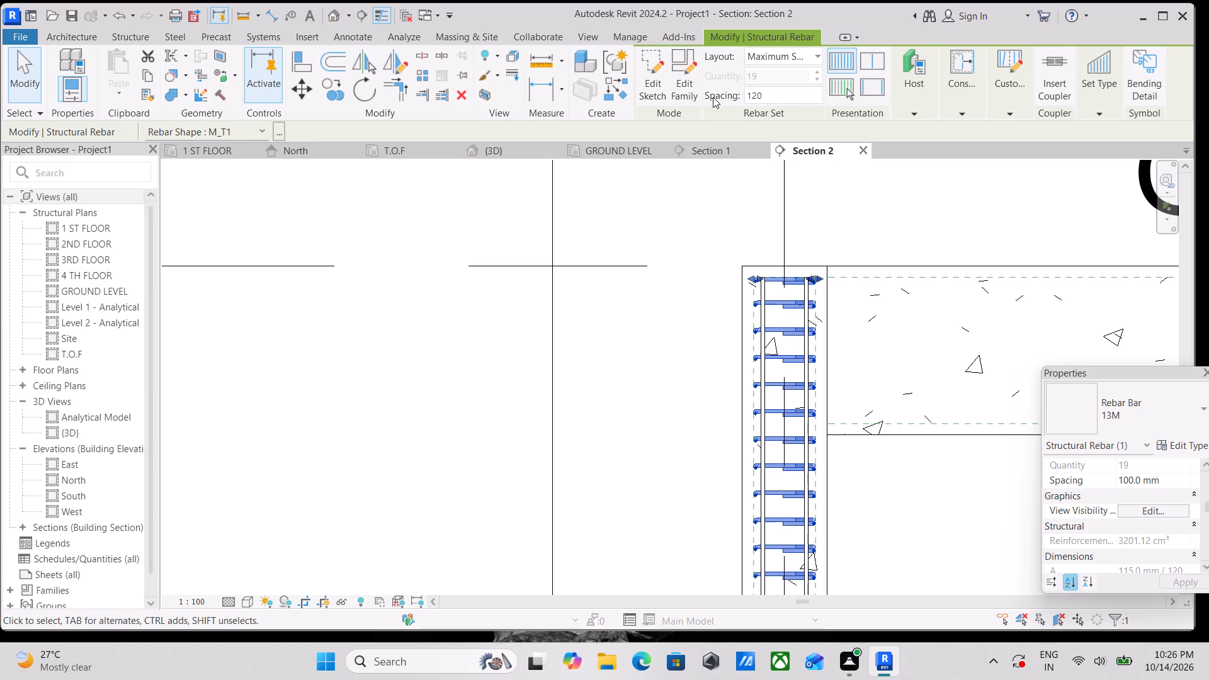
text(mm)
key(Return)
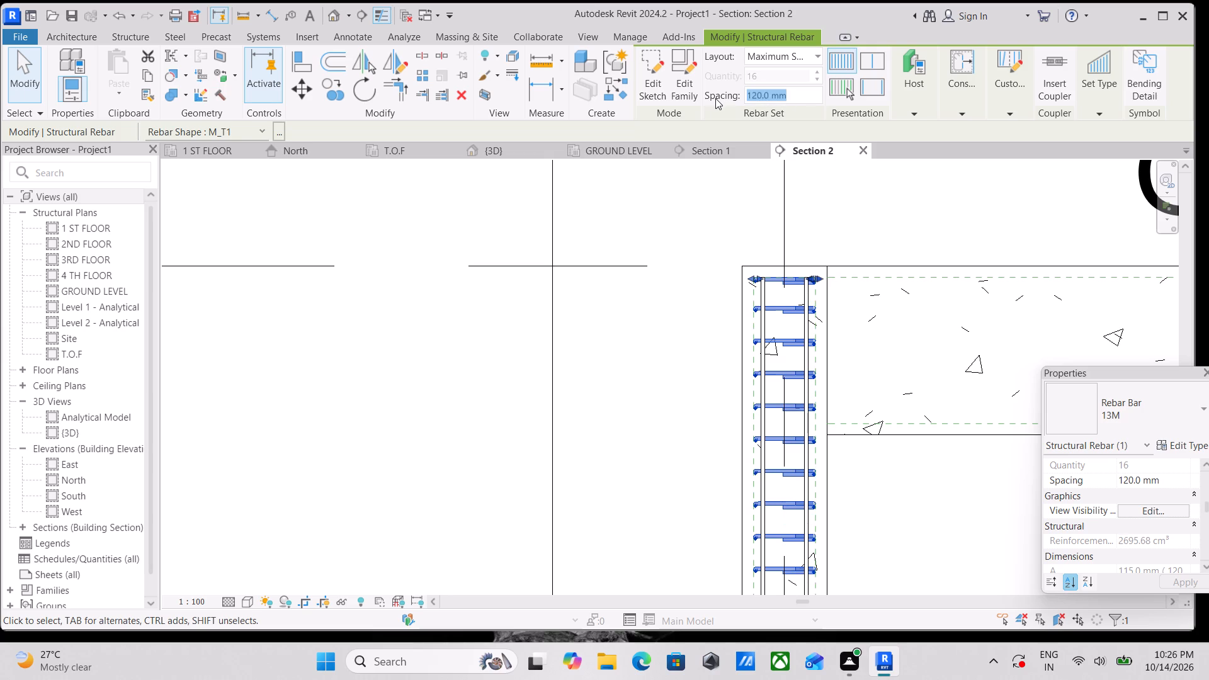
scroll(806, 312, down, 4)
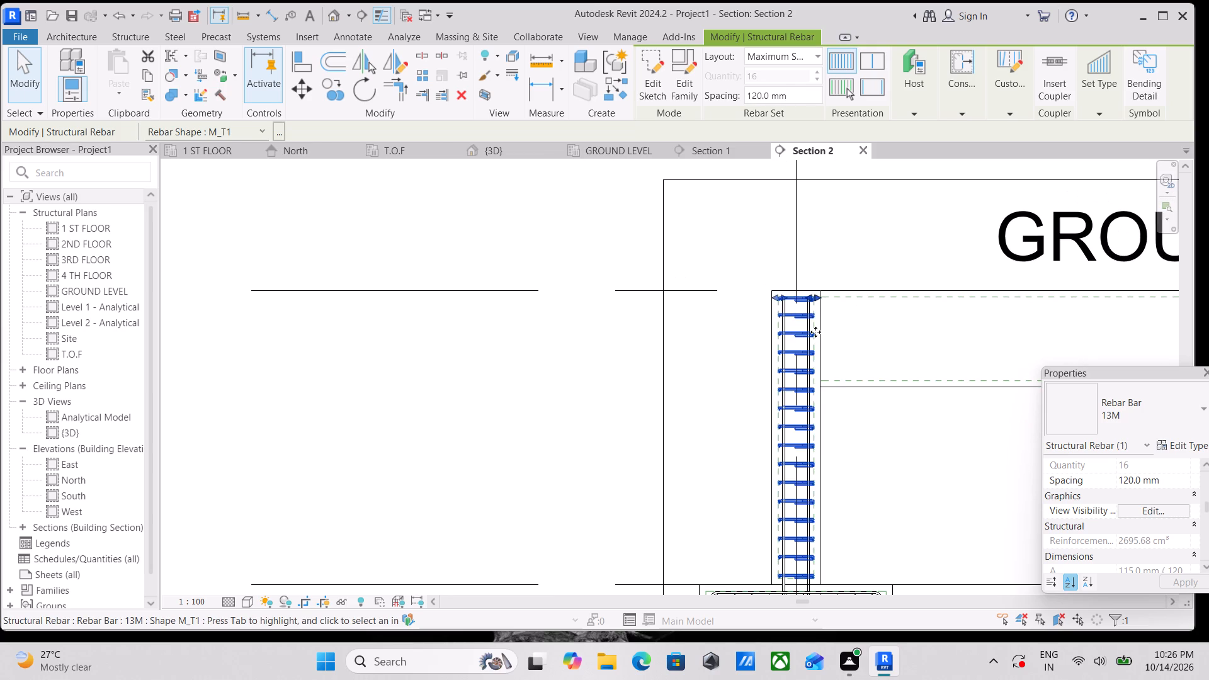
key(Escape)
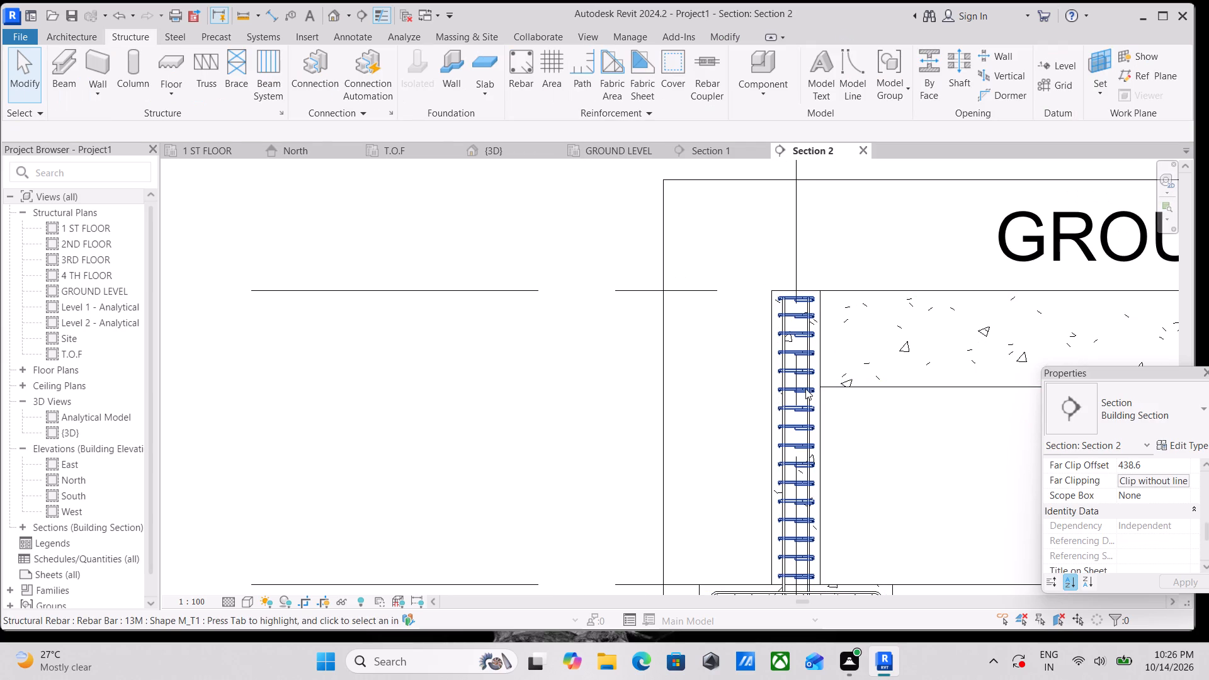
scroll(819, 381, down, 1)
shift+middle_drag(813, 376, 824, 367)
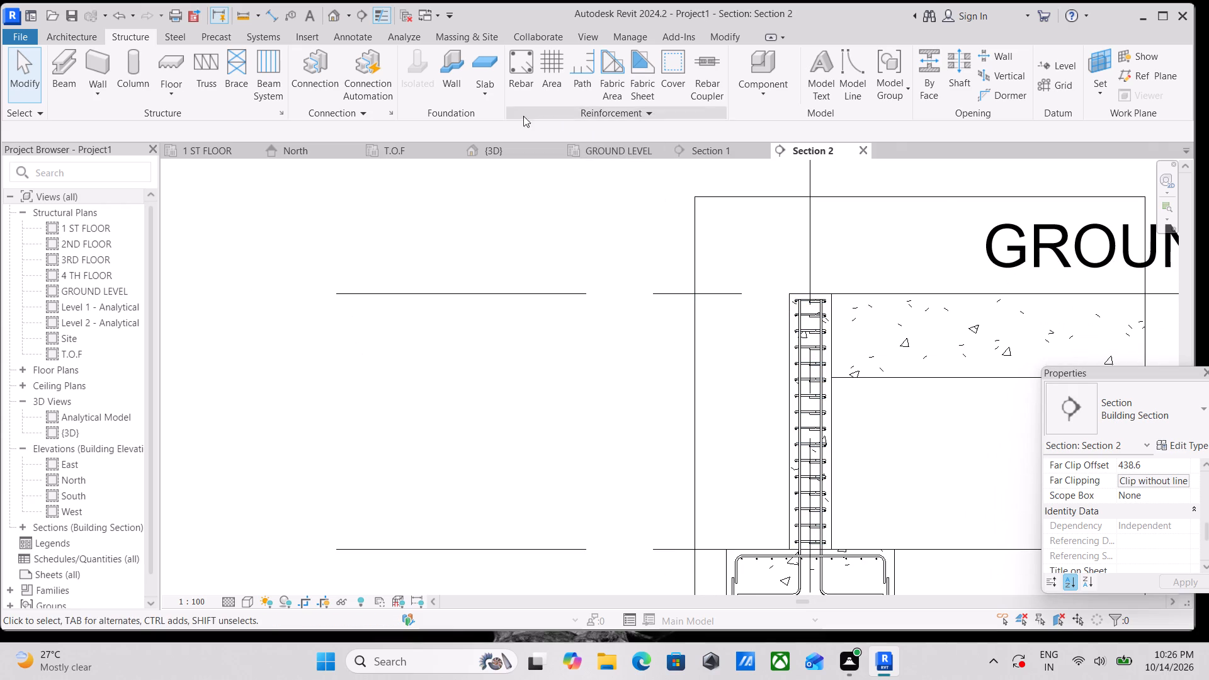
Examine the column ties and footing reinforcement from several angles in the 3D view.
click(491, 145)
middle_drag(749, 341, 905, 460)
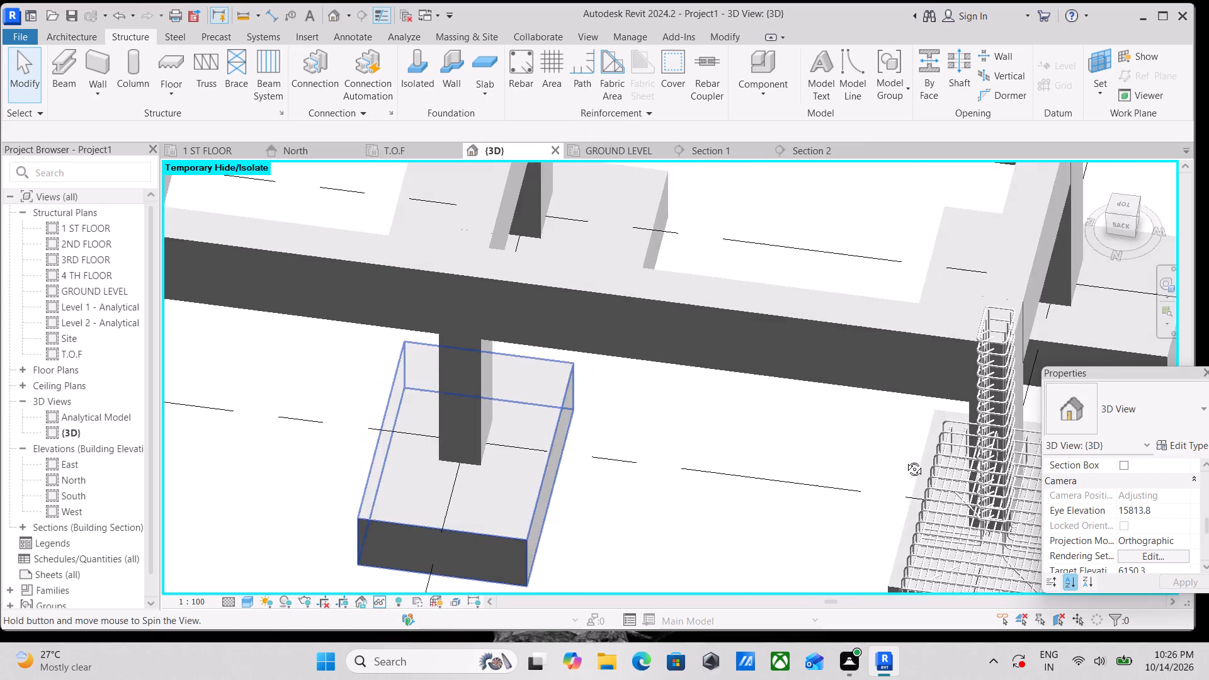
middle_drag(905, 460, 650, 290)
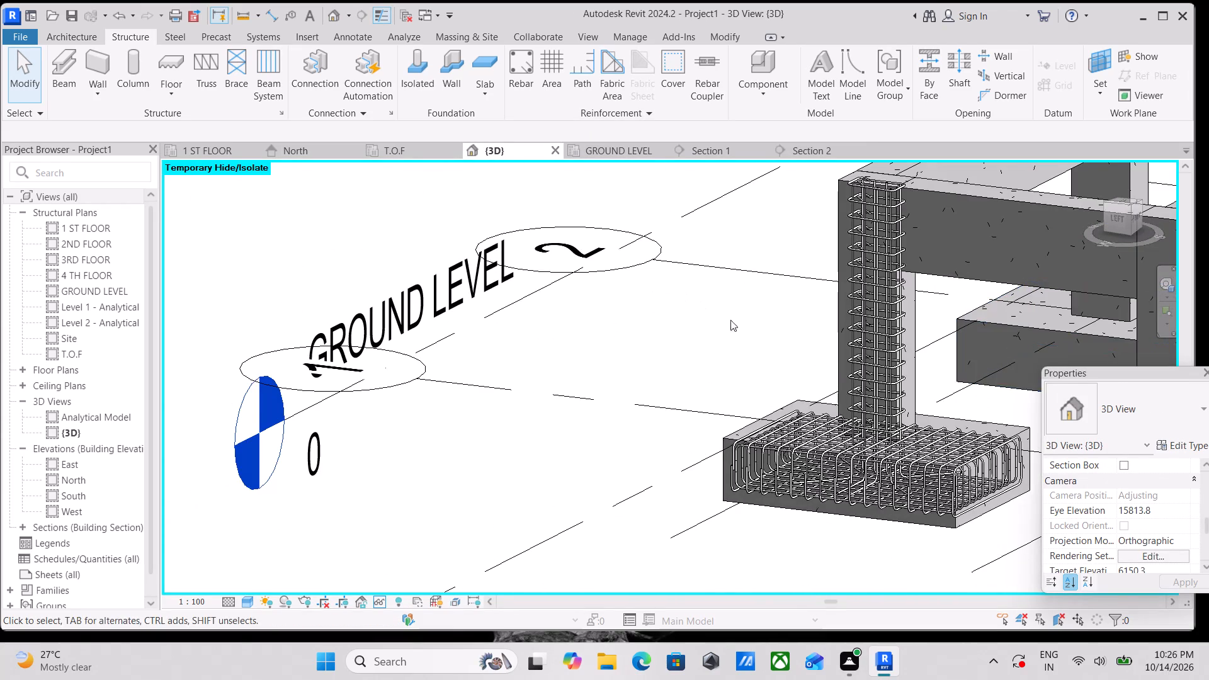
shift+middle_drag(727, 324, 860, 531)
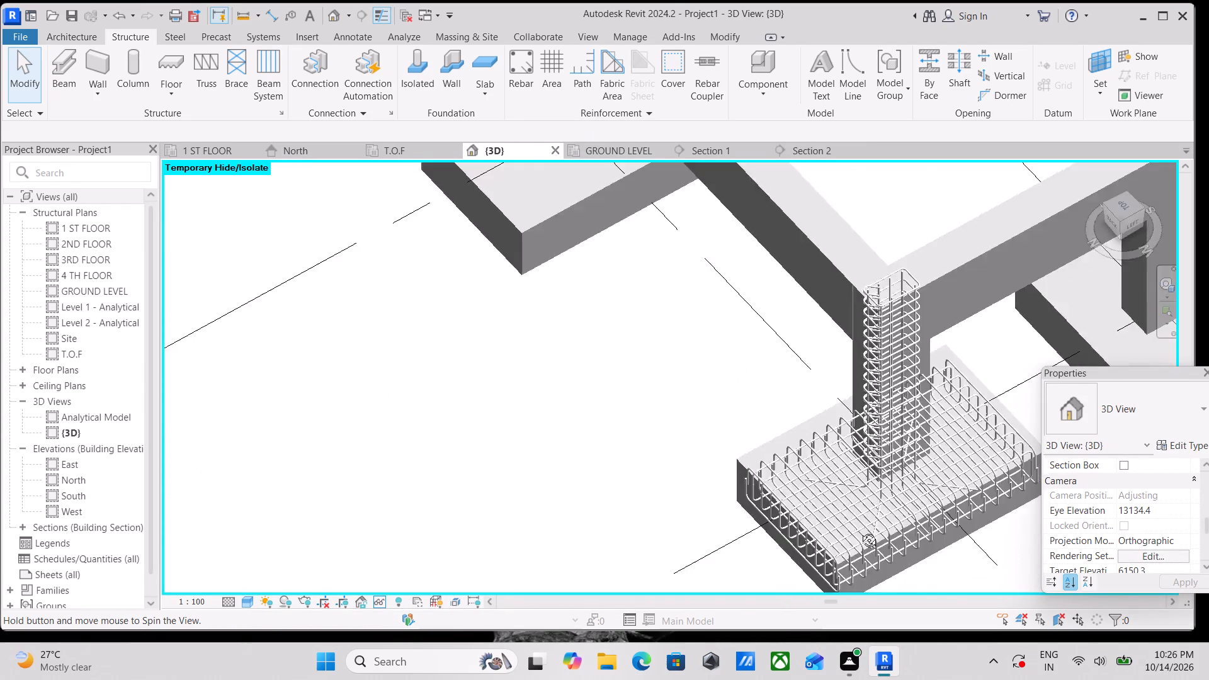
shift+middle_drag(860, 531, 751, 587)
scroll(772, 431, down, 3)
middle_drag(771, 433, 611, 512)
scroll(778, 349, up, 3)
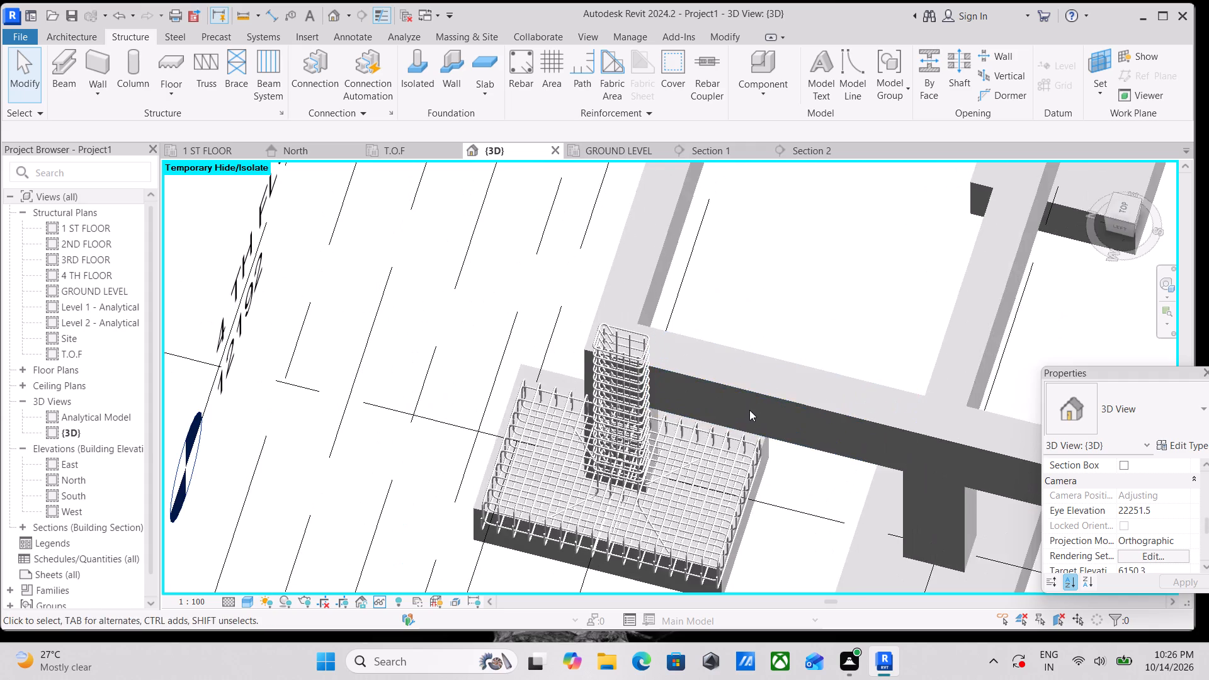
Examine the footing reinforcement, the column cage and the adjoining ground beams from several angles in the 3D view.
middle_drag(754, 402, 829, 366)
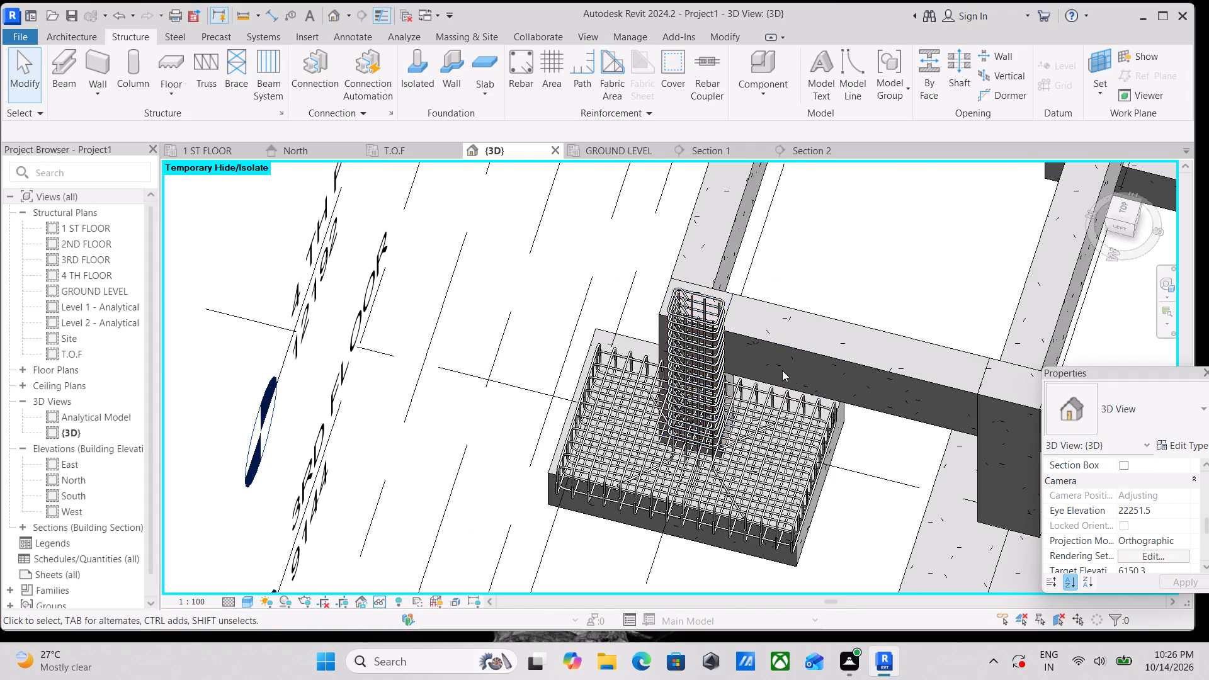
scroll(792, 371, up, 3)
scroll(837, 307, down, 7)
middle_drag(836, 305, 485, 373)
scroll(518, 370, down, 4)
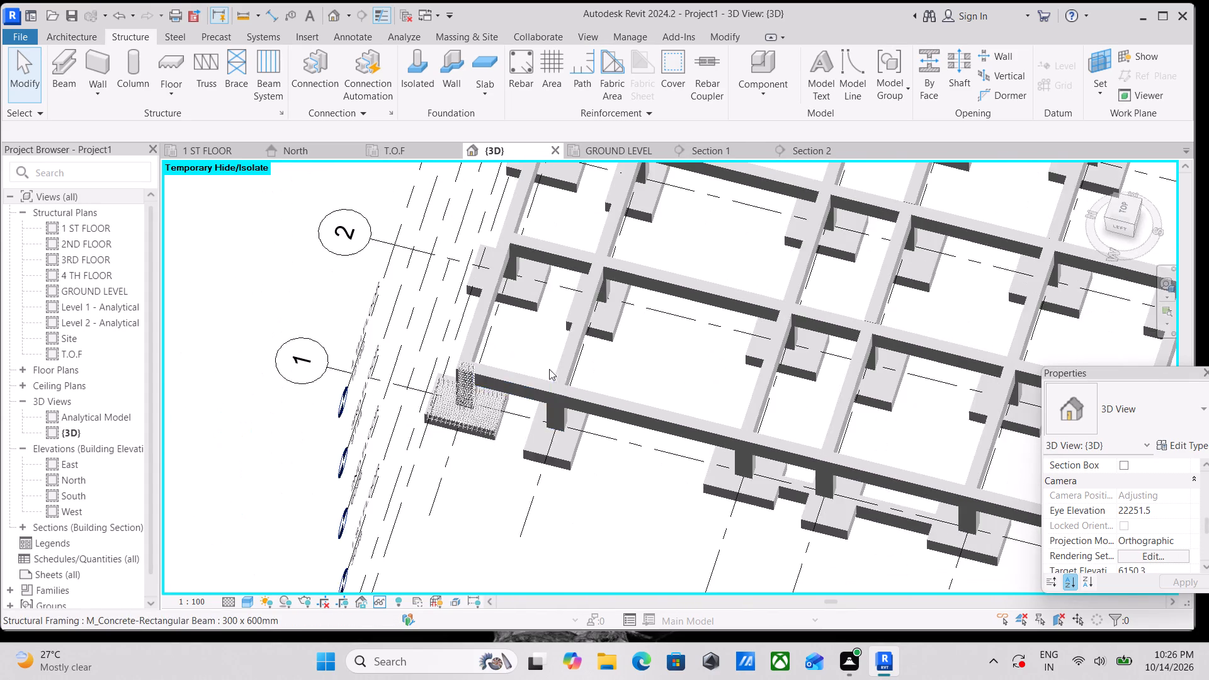
scroll(549, 369, down, 6)
scroll(581, 407, up, 3)
scroll(511, 392, up, 3)
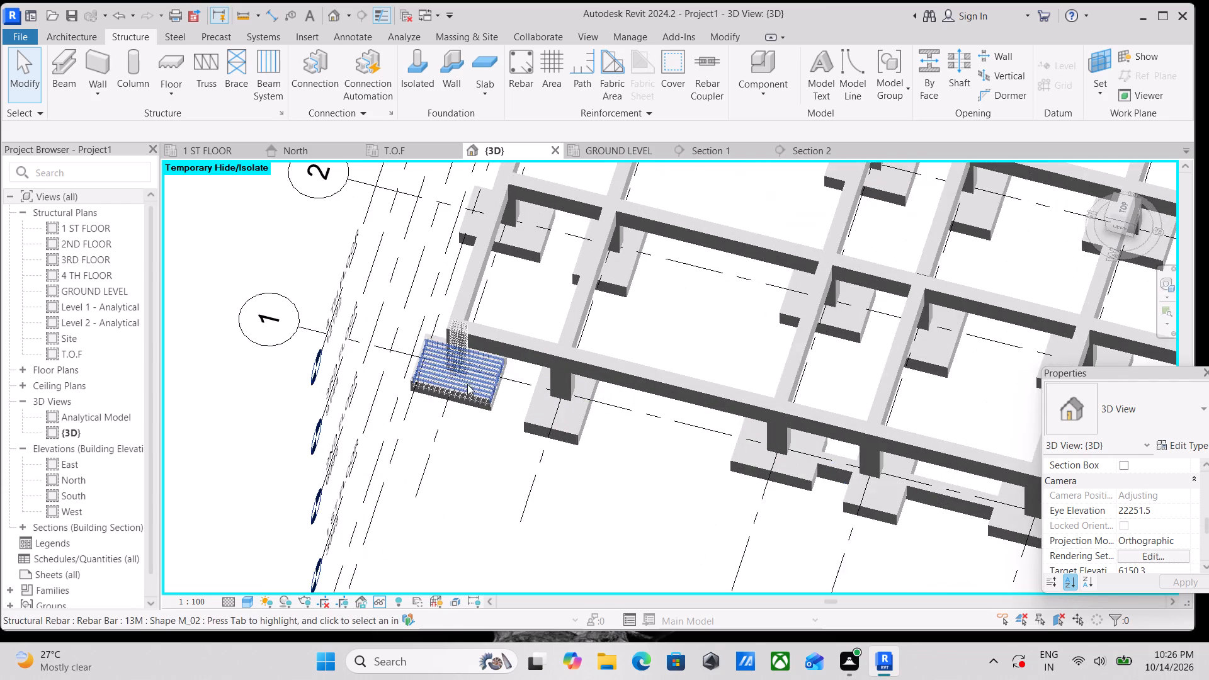
scroll(472, 386, up, 3)
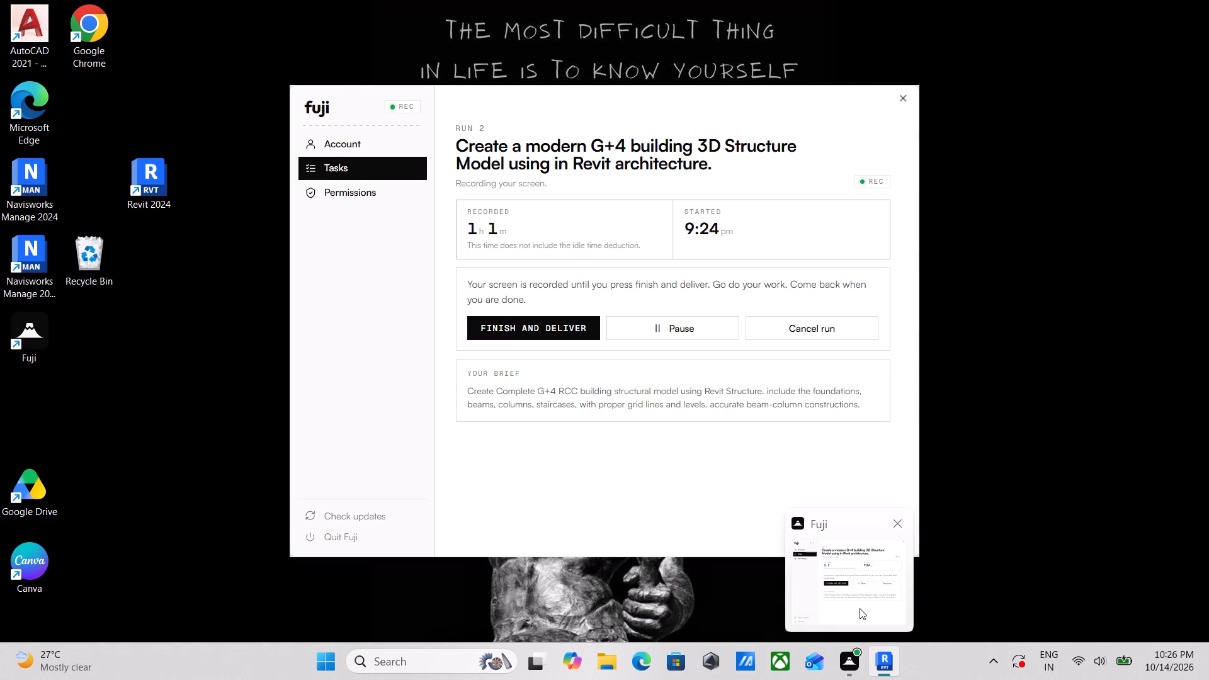
scroll(536, 344, up, 3)
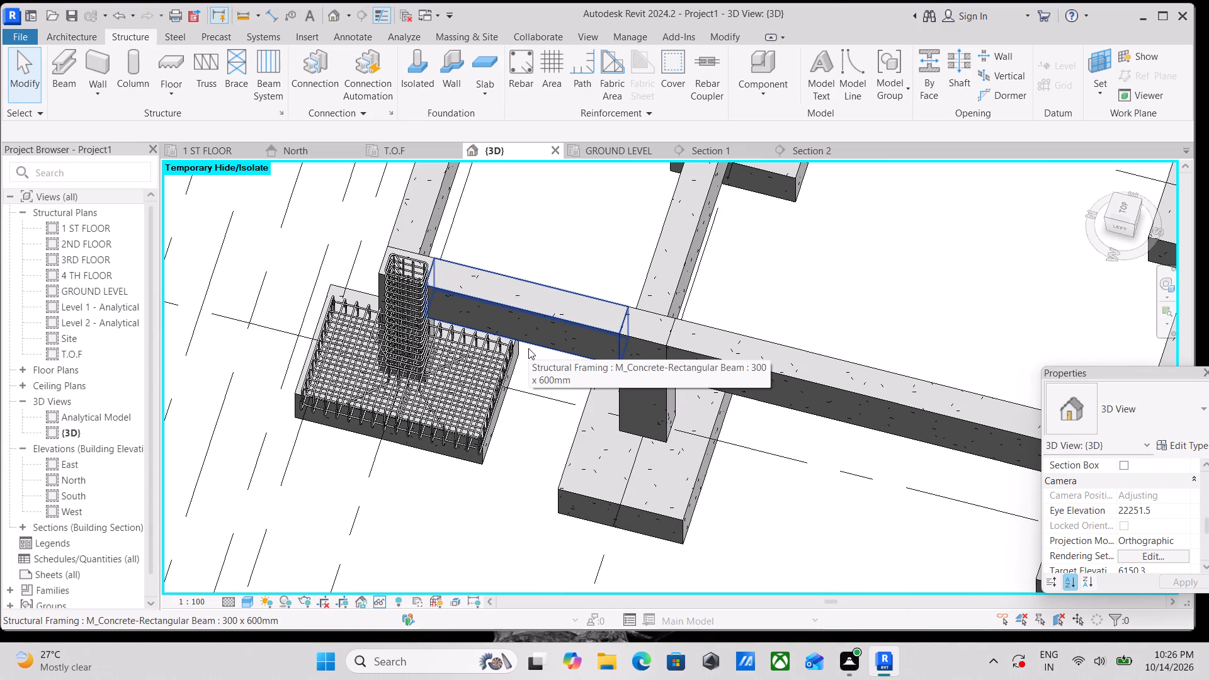
scroll(374, 303, up, 4)
scroll(369, 252, up, 6)
middle_drag(372, 263, 372, 293)
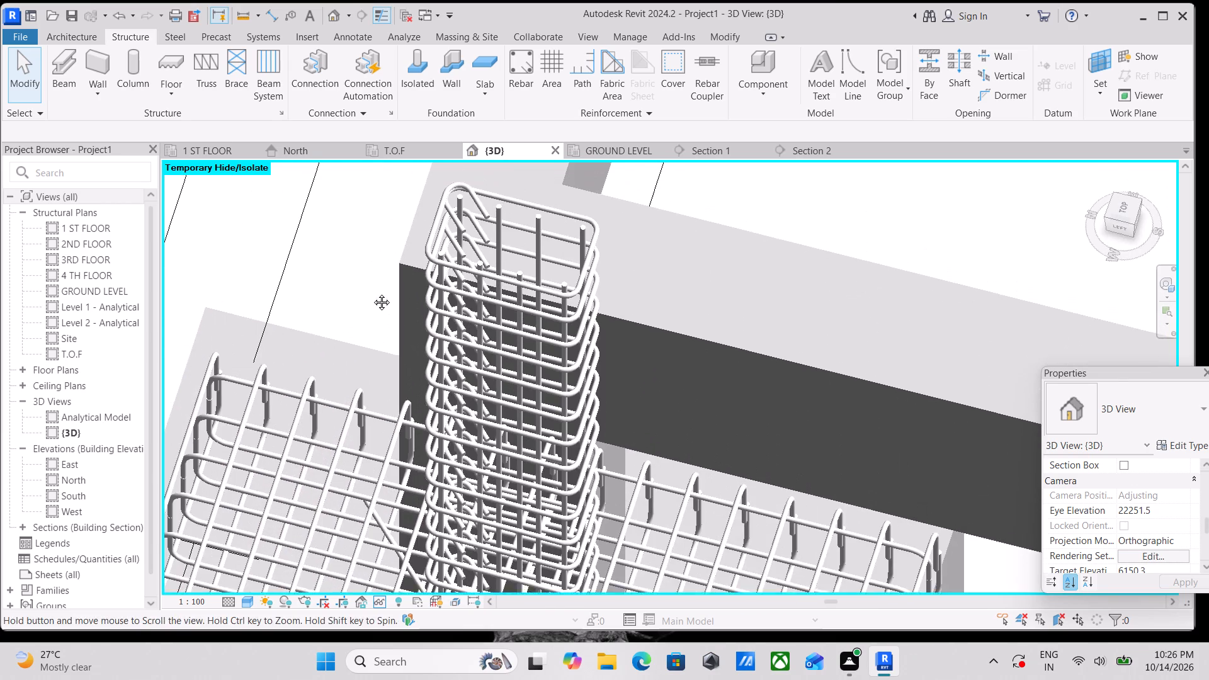
middle_drag(372, 293, 378, 328)
scroll(378, 329, up, 1)
scroll(389, 305, down, 4)
scroll(642, 371, down, 4)
scroll(670, 490, down, 2)
ctrl+middle_drag(742, 560, 815, 480)
shift+middle_drag(701, 543, 723, 525)
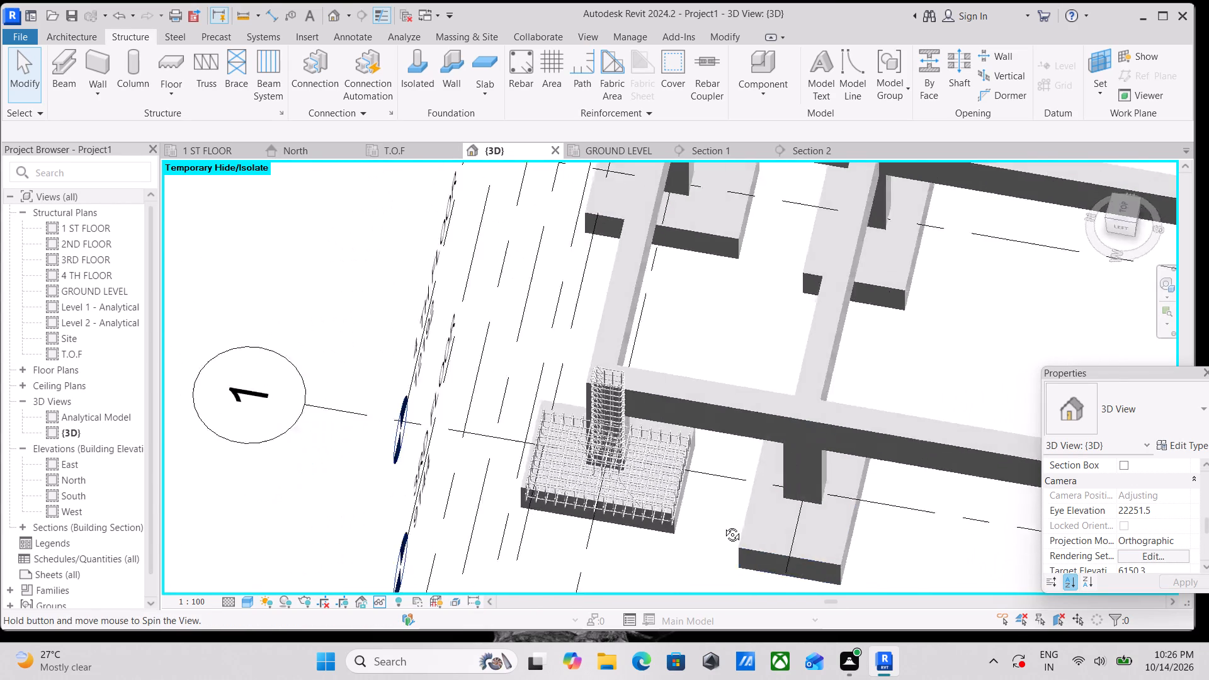
shift+middle_drag(723, 525, 948, 346)
scroll(707, 387, up, 6)
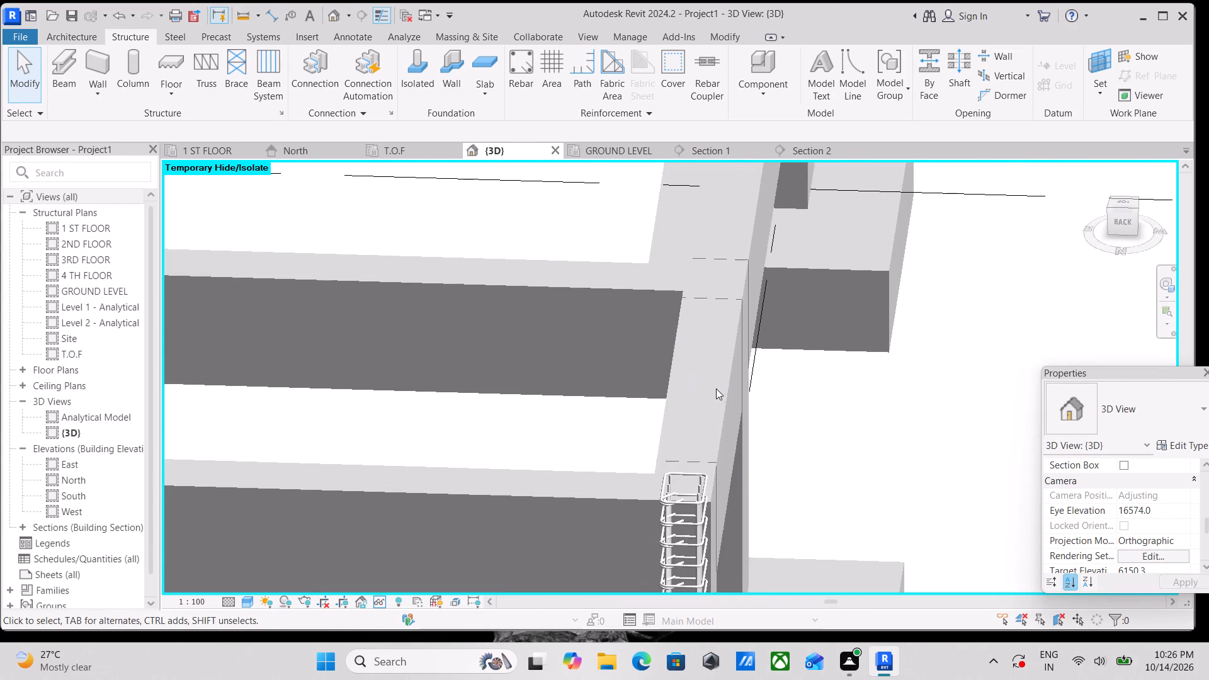
click(722, 424)
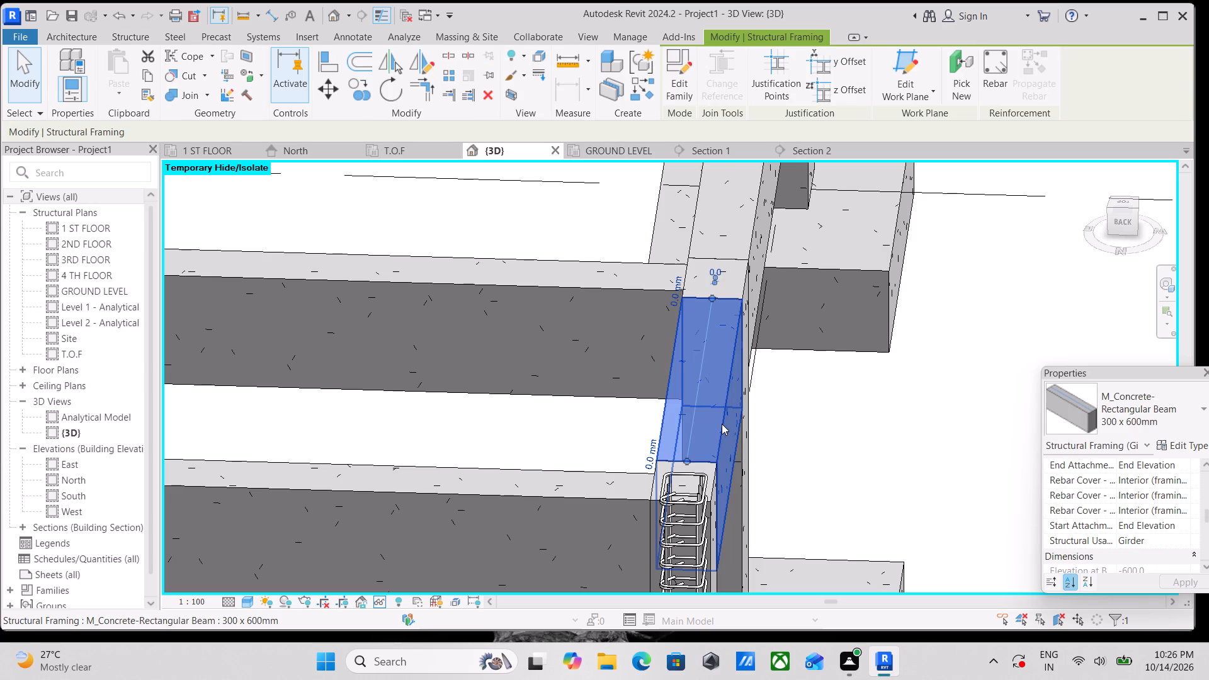
key(Escape)
scroll(722, 424, down, 3)
scroll(773, 494, down, 1)
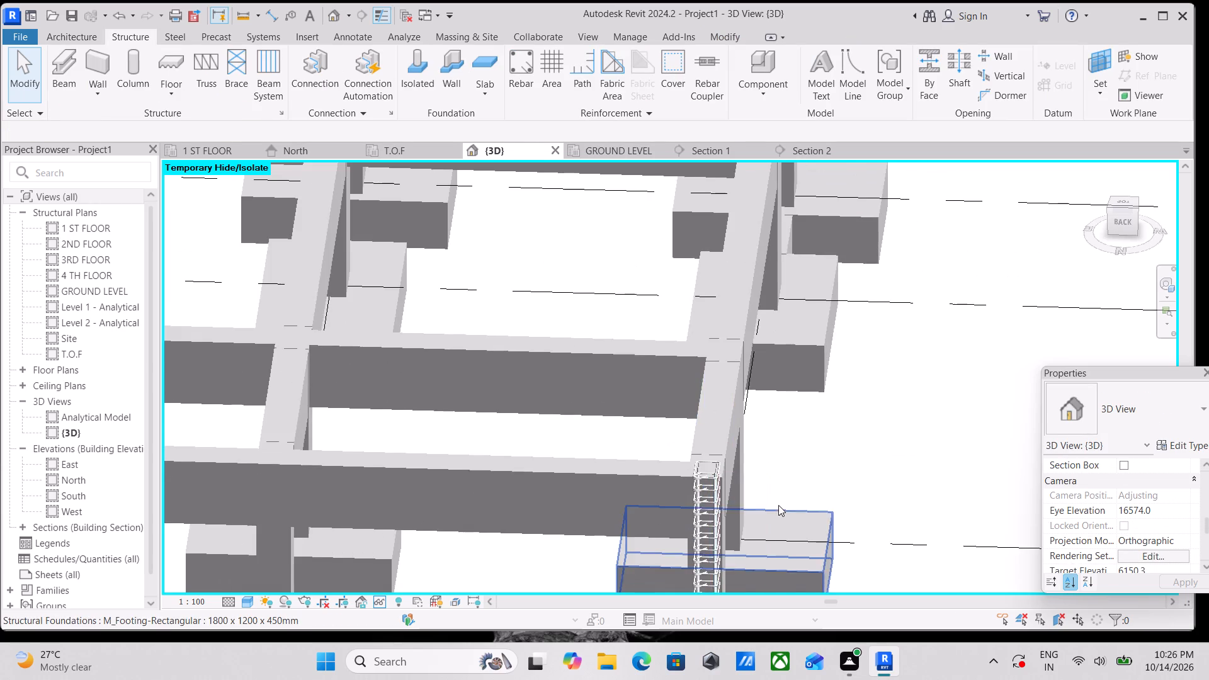
shift+middle_drag(793, 498, 576, 360)
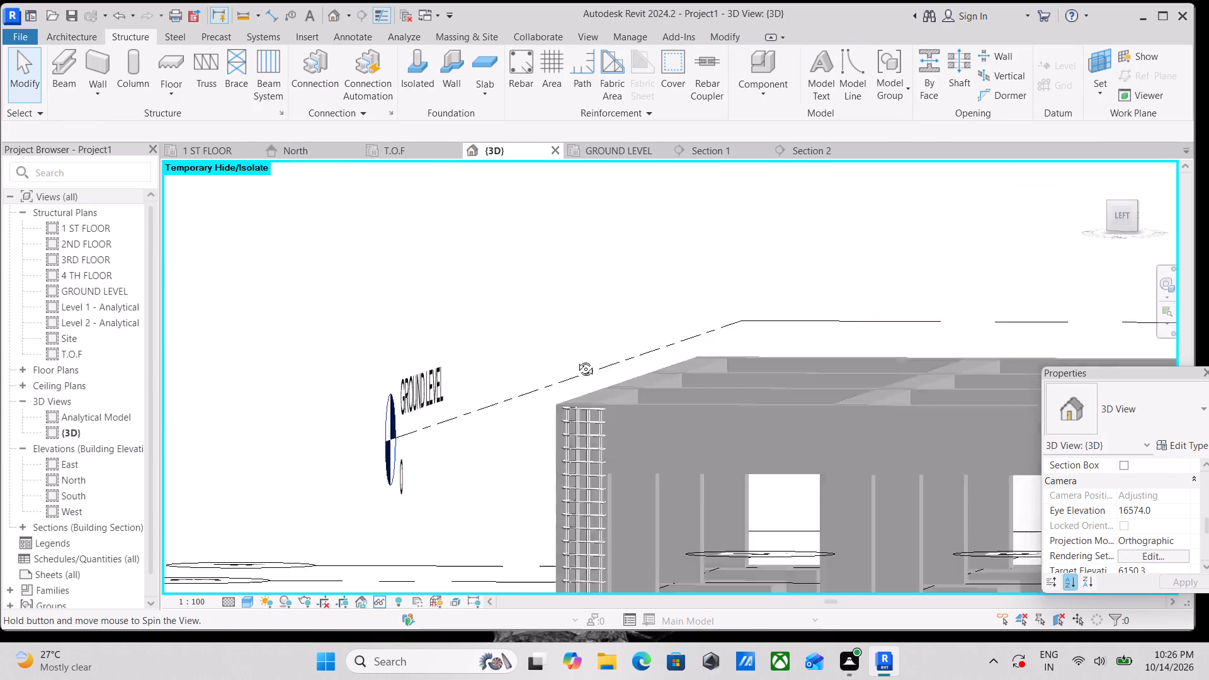
shift+middle_drag(576, 360, 671, 510)
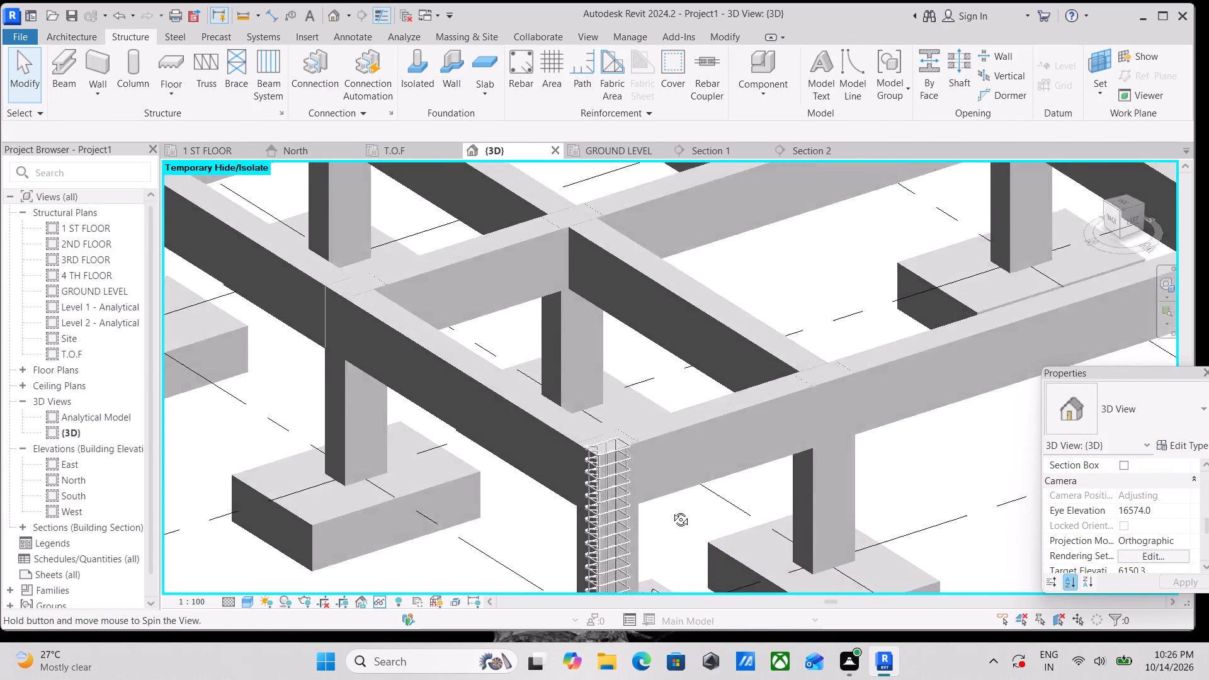
shift+middle_drag(671, 510, 671, 518)
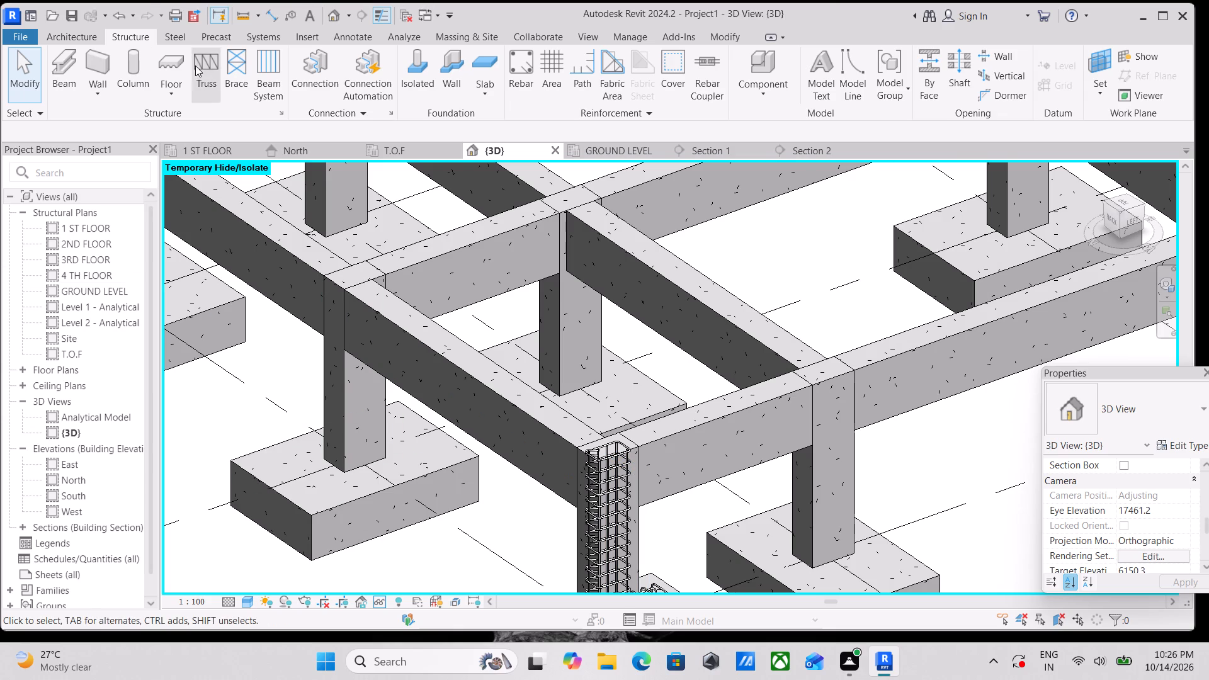
Examine the reinforced footing at grids A and 1 and its adjoining beams from the top in the 3D view.
click(56, 31)
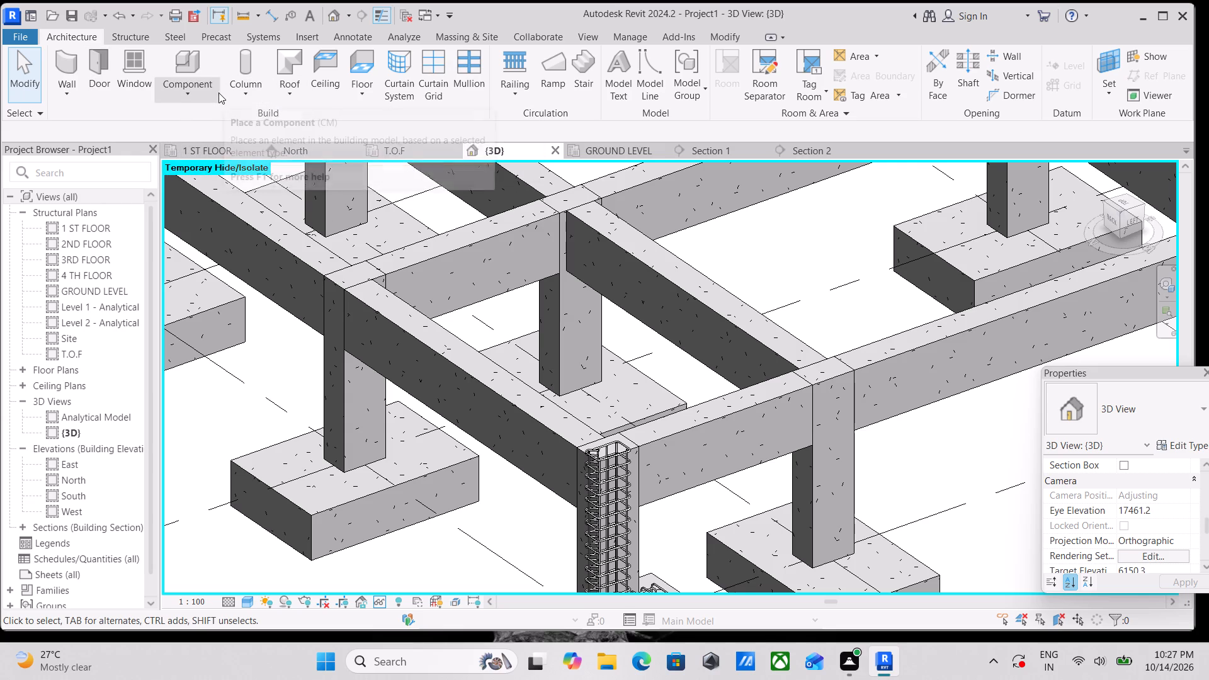
scroll(591, 463, down, 5)
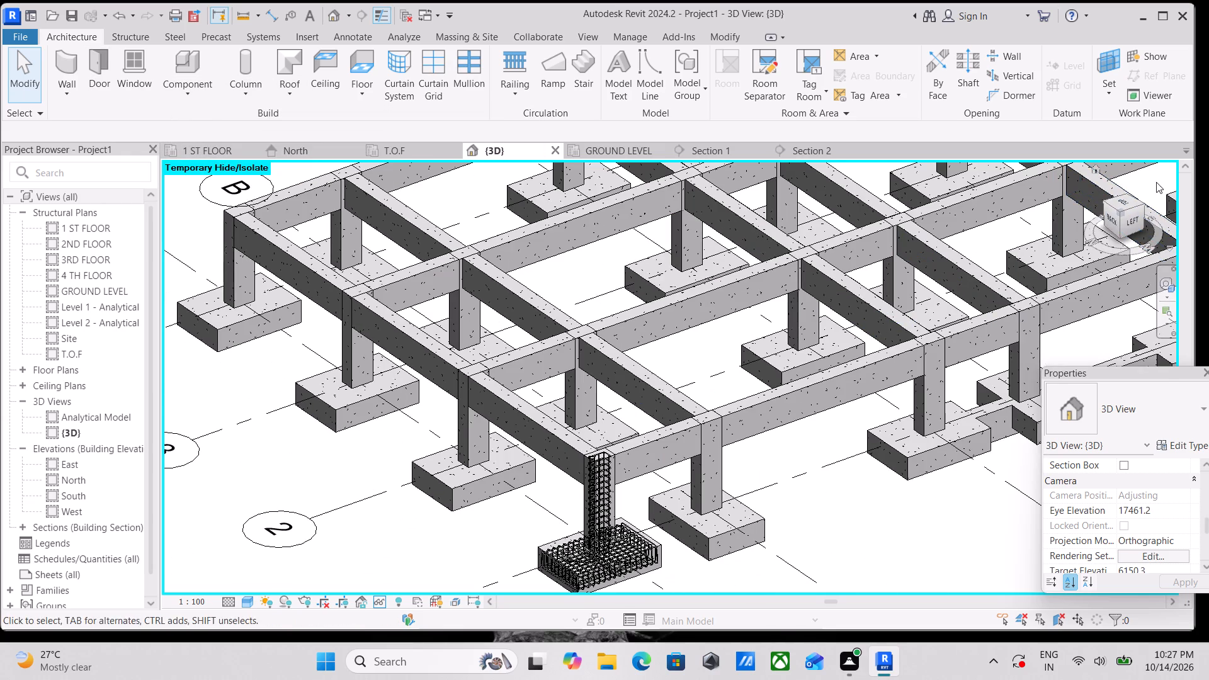
click(1116, 205)
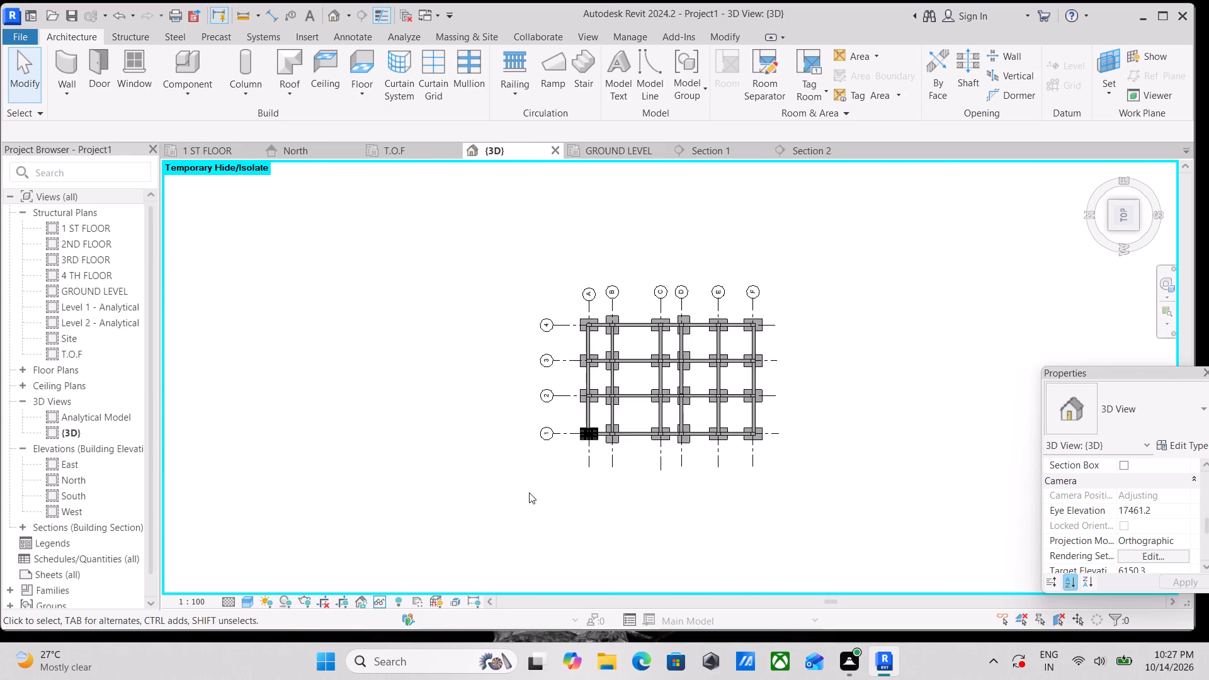
scroll(529, 492, up, 13)
scroll(497, 446, up, 5)
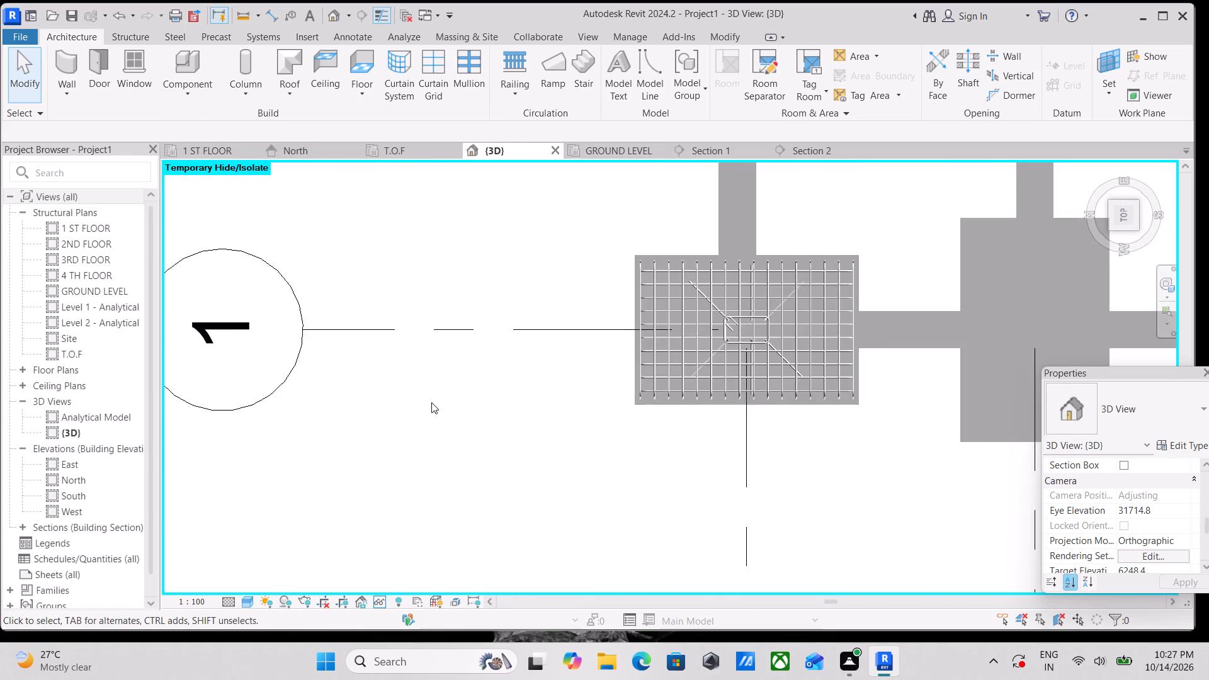
scroll(431, 402, down, 1)
middle_drag(431, 402, 208, 479)
scroll(200, 482, up, 1)
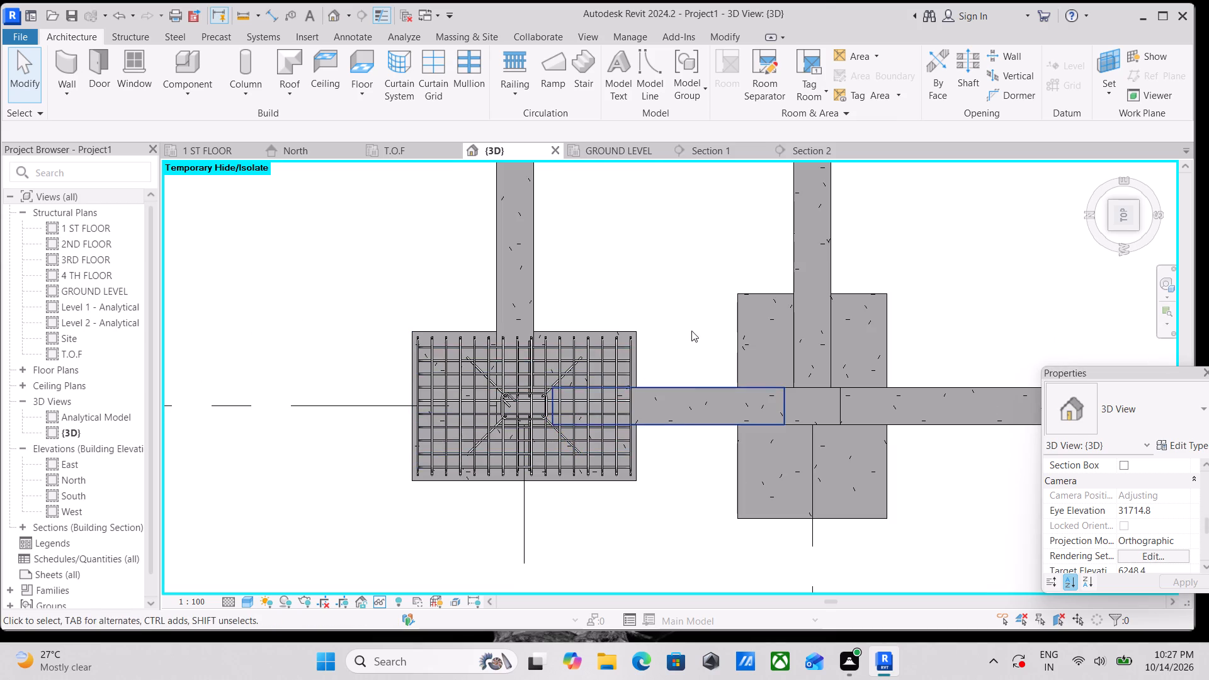
scroll(691, 331, down, 2)
middle_drag(691, 331, 688, 397)
scroll(688, 392, up, 1)
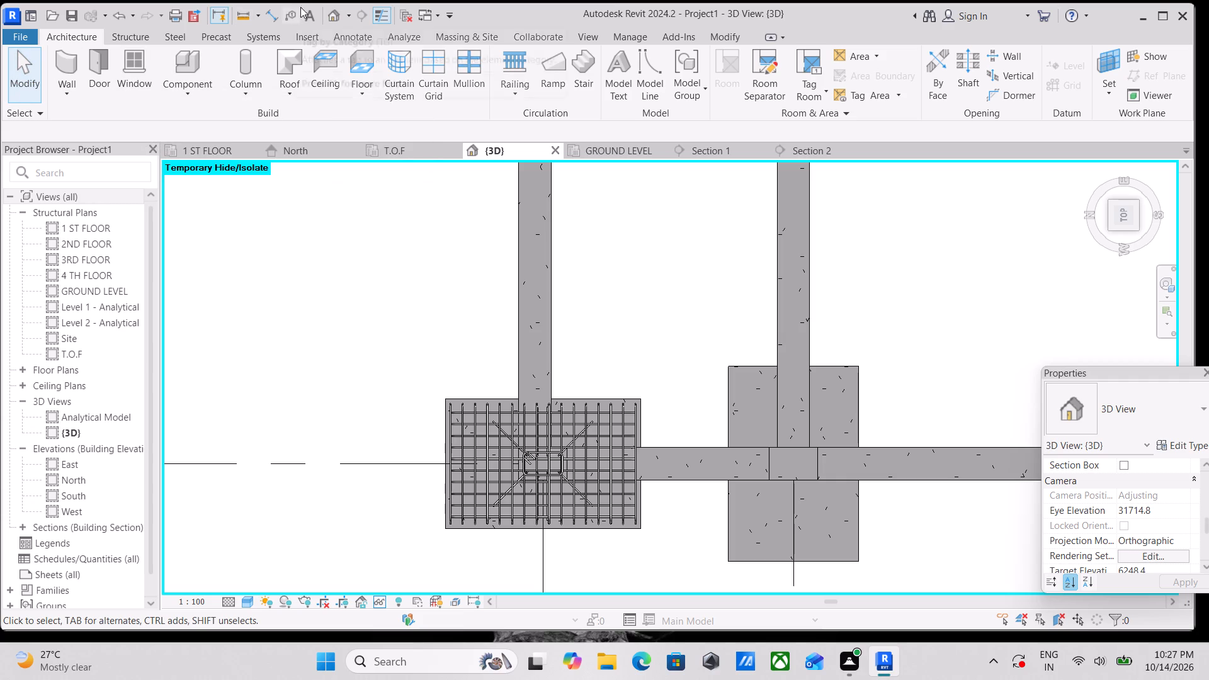
scroll(501, 307, down, 3)
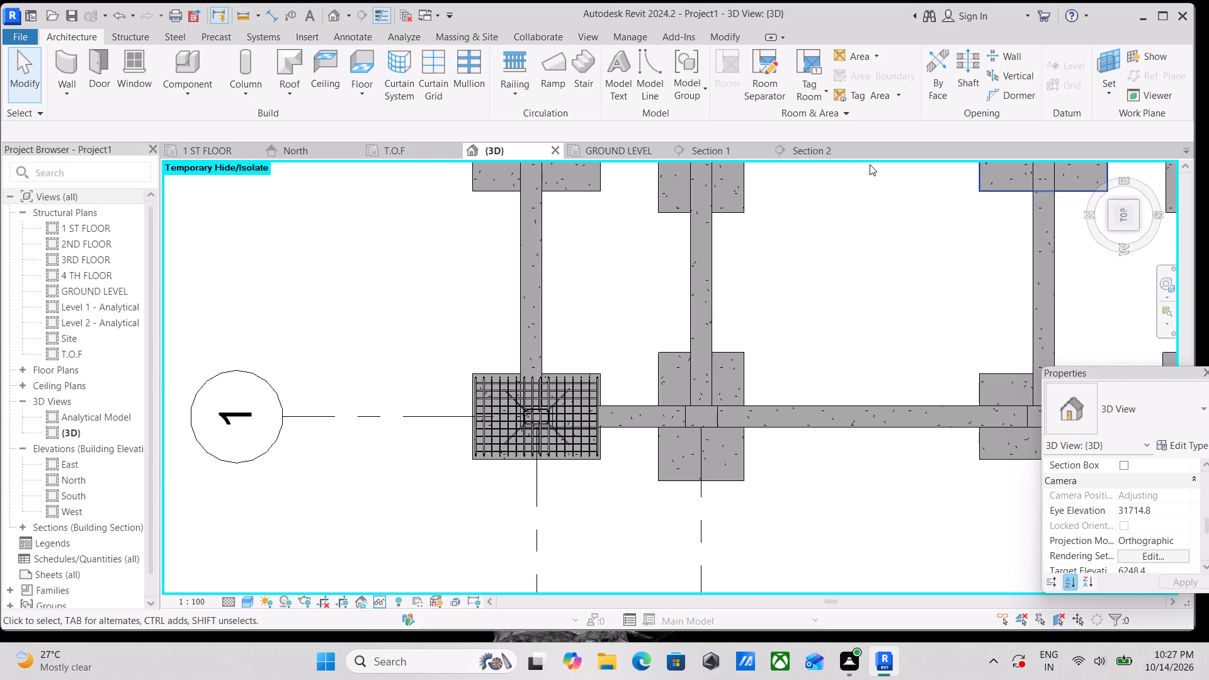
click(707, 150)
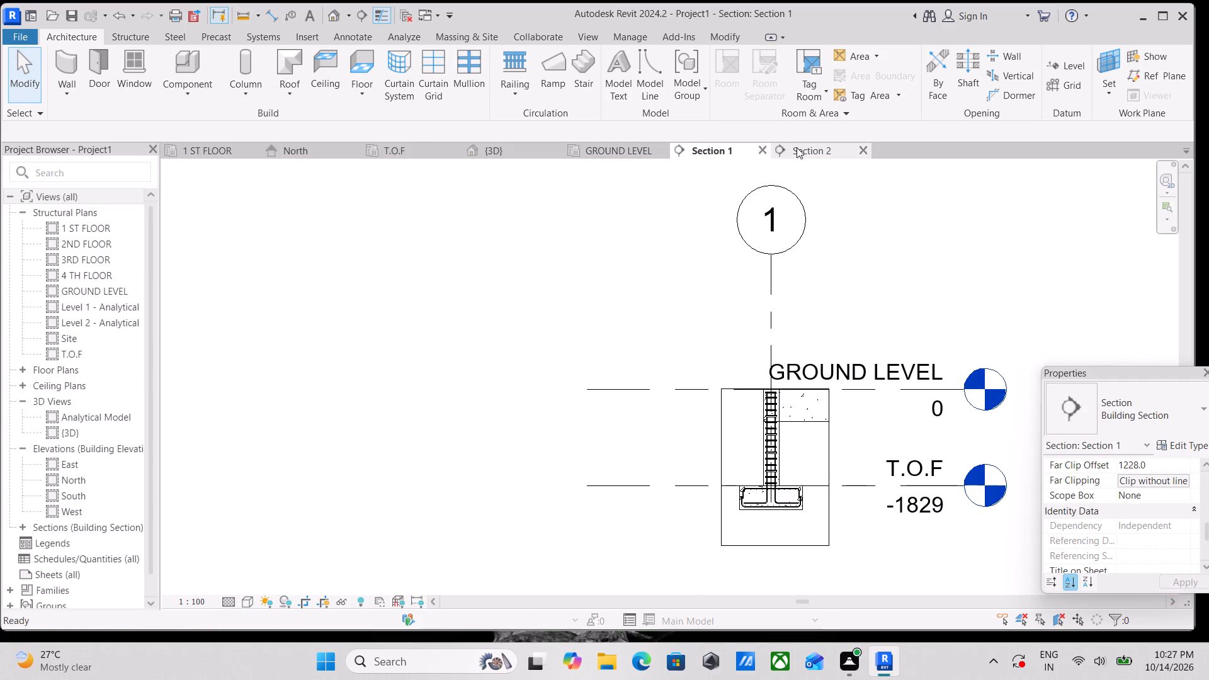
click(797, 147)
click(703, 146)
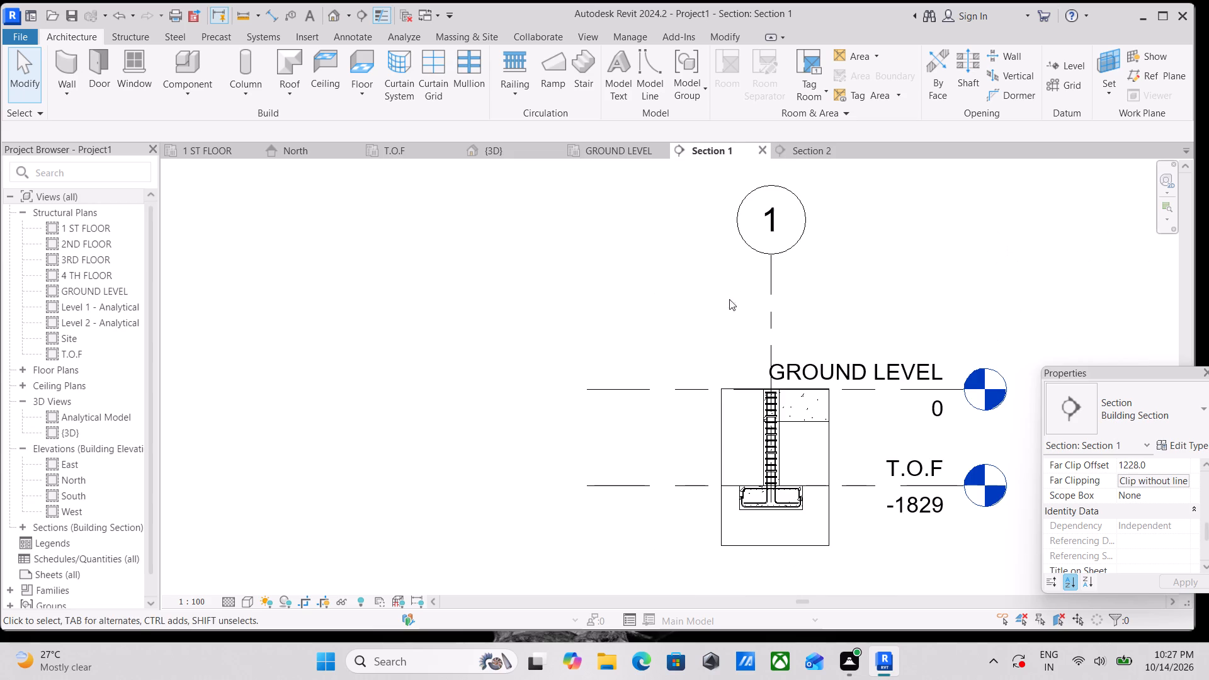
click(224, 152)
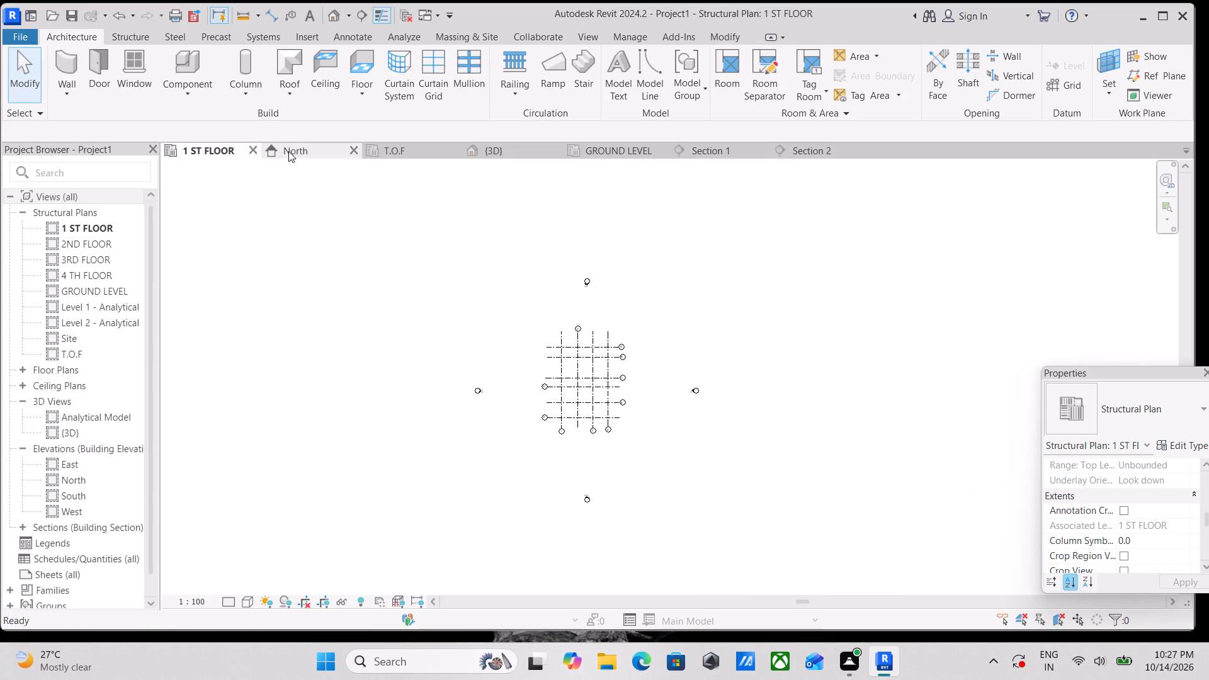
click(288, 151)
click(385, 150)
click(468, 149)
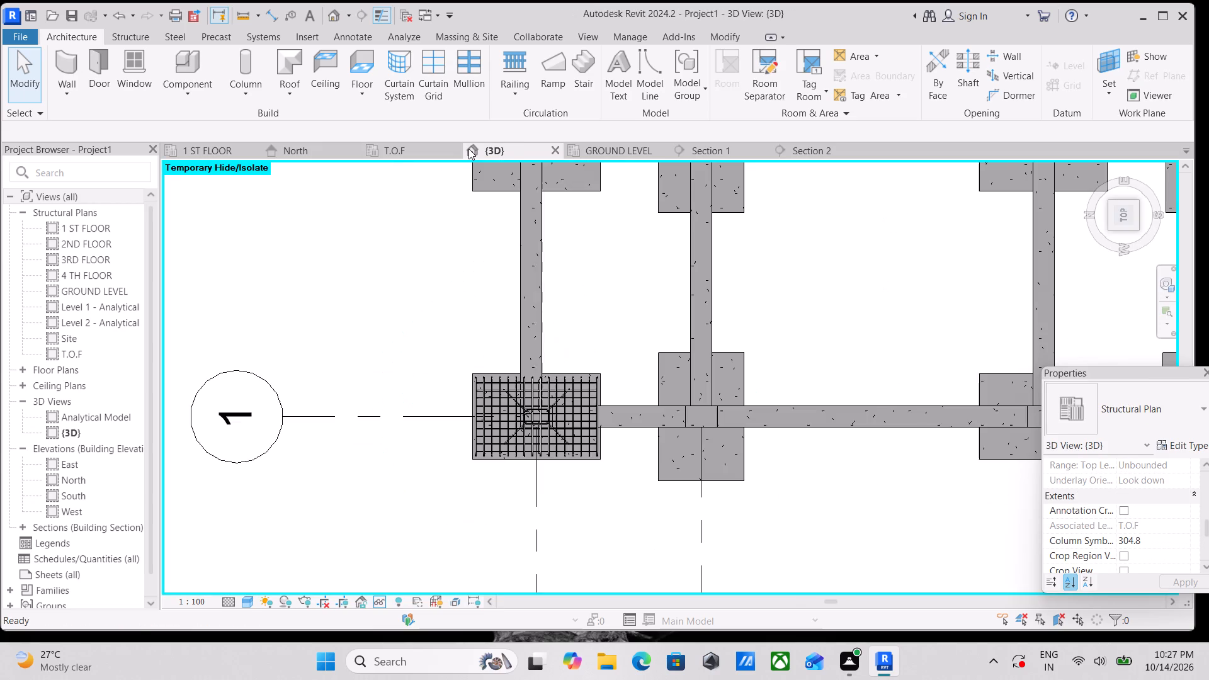
In the GROUND LEVEL plan, cut a building section across the grid 1 beam between grids A and B, looking towards grid B.
click(609, 147)
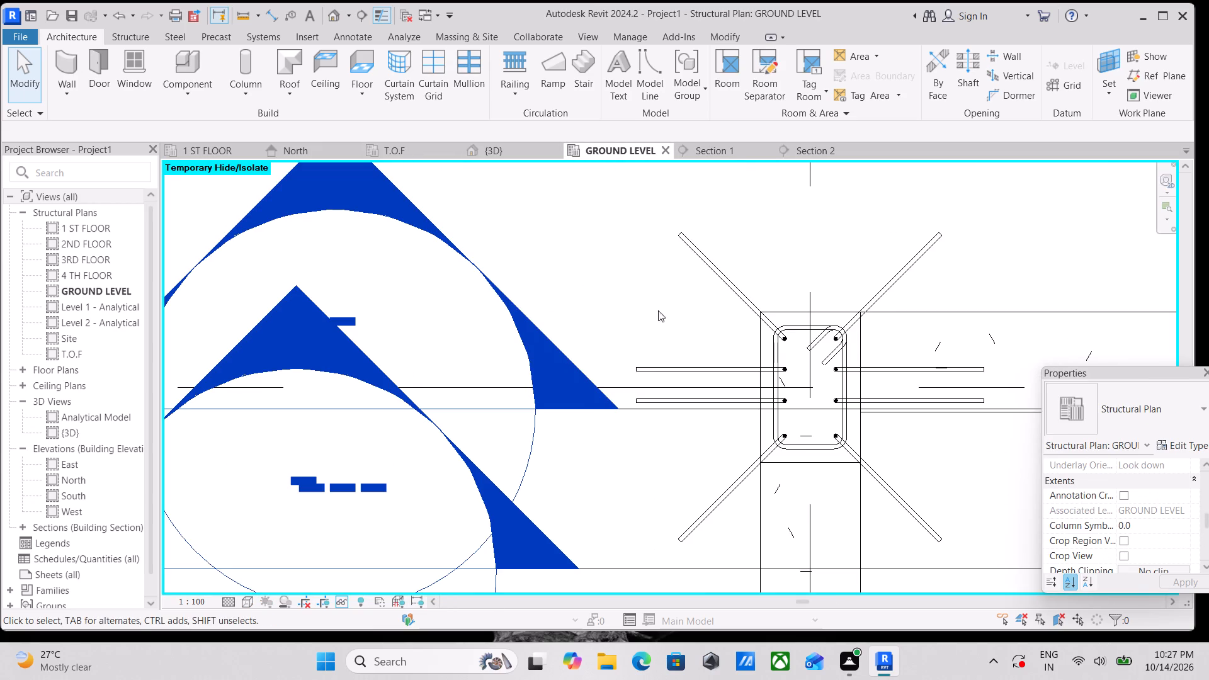
scroll(730, 361, down, 7)
middle_drag(898, 370, 684, 264)
scroll(661, 439, down, 1)
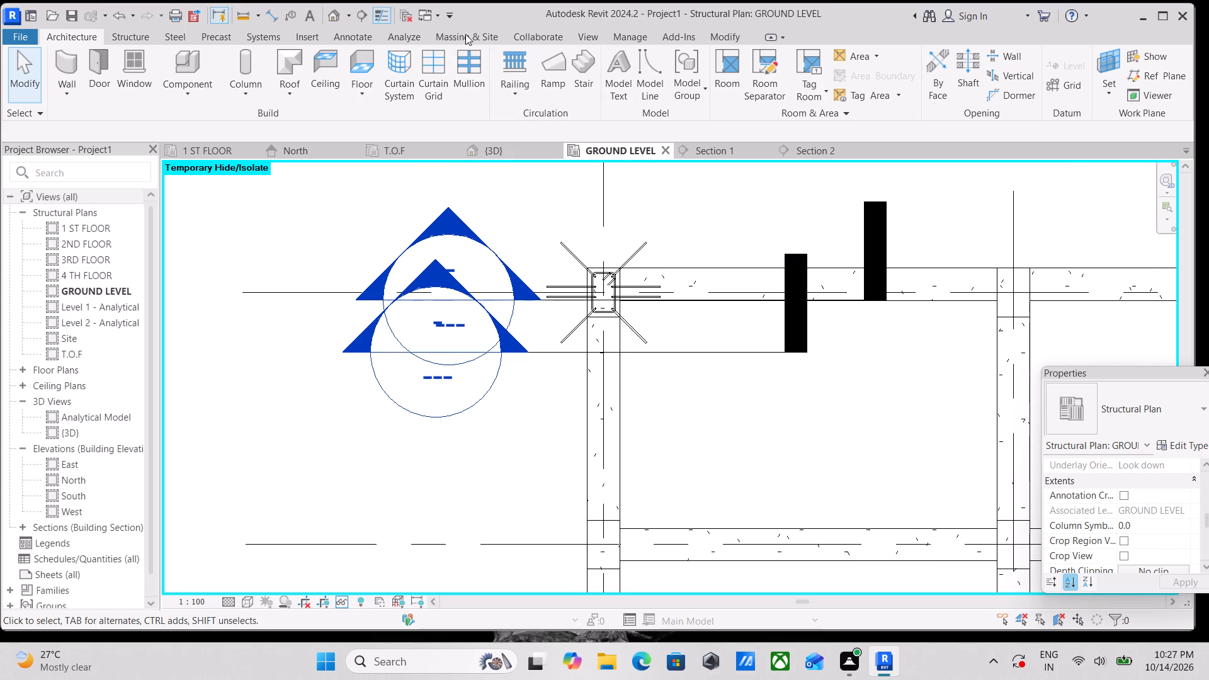
click(365, 13)
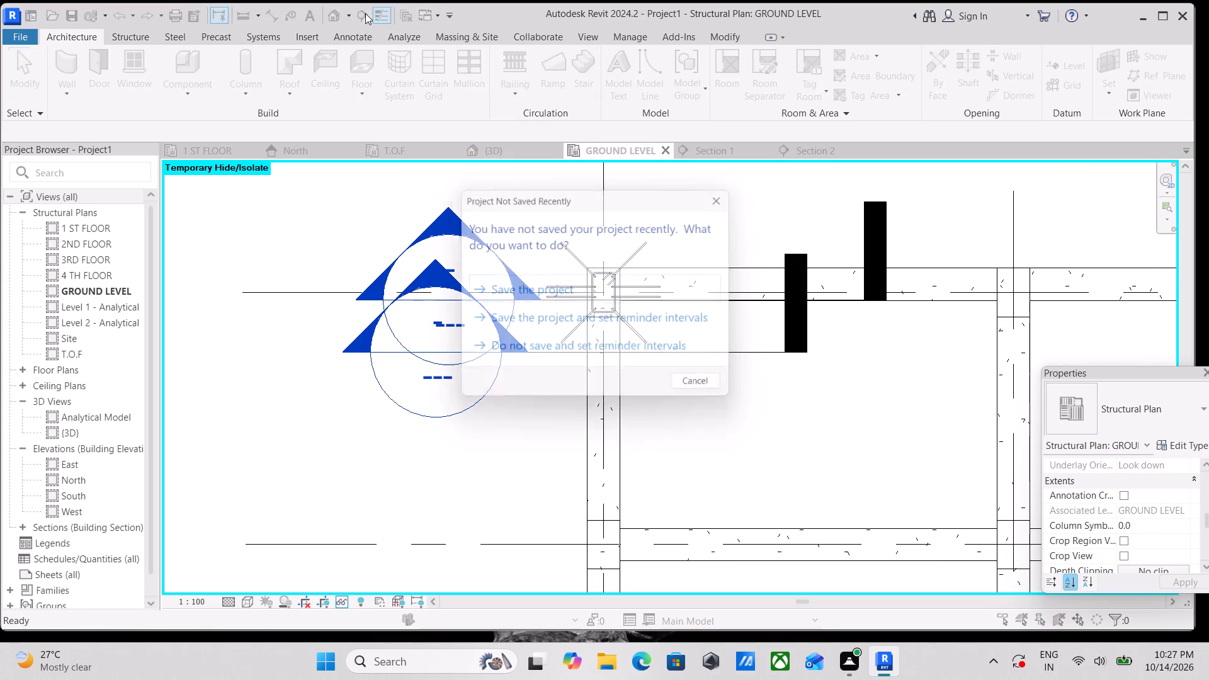
click(730, 203)
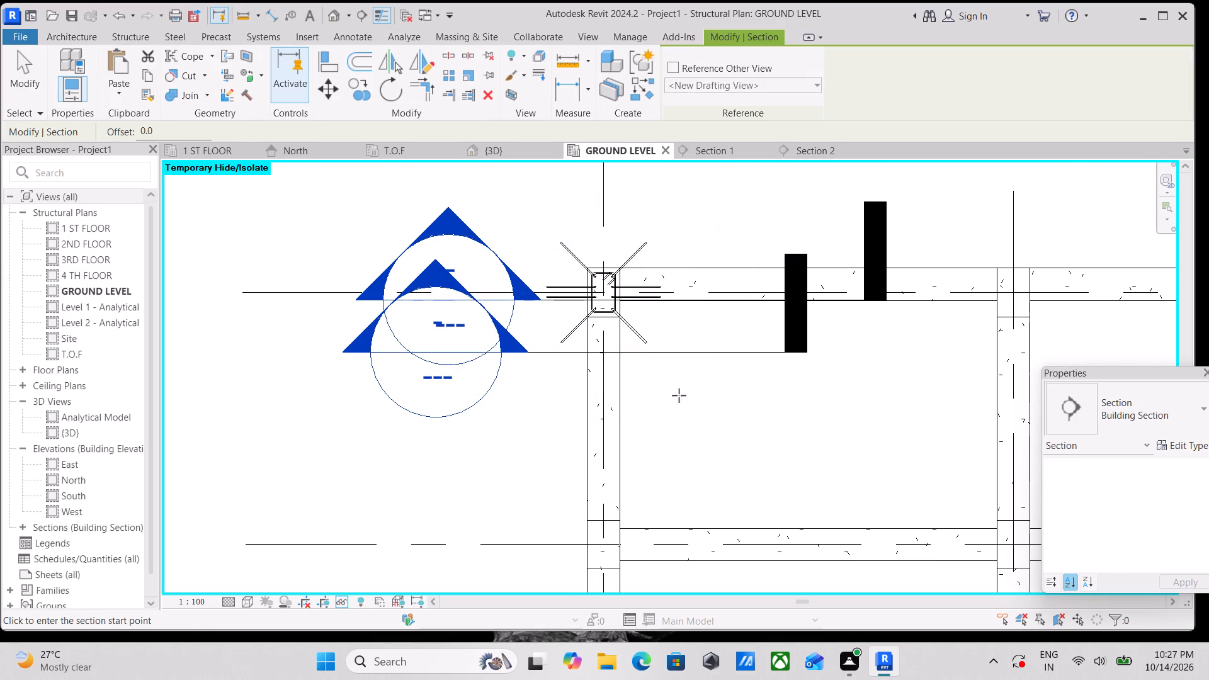
click(543, 407)
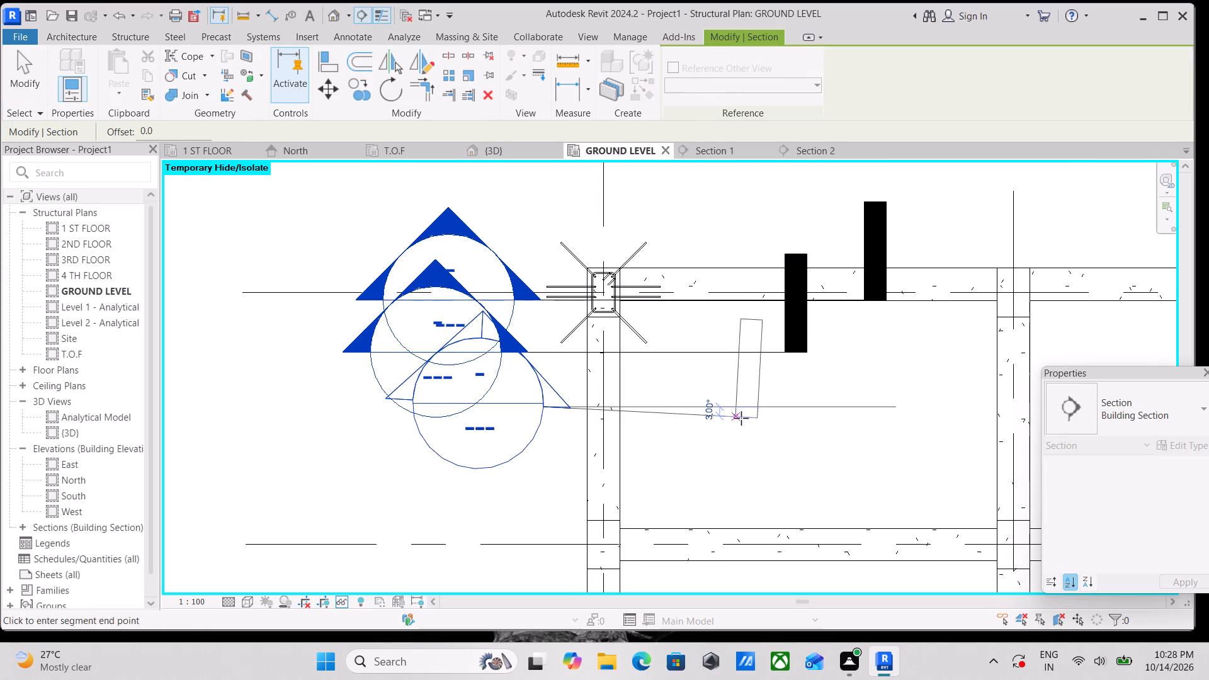
key(Escape)
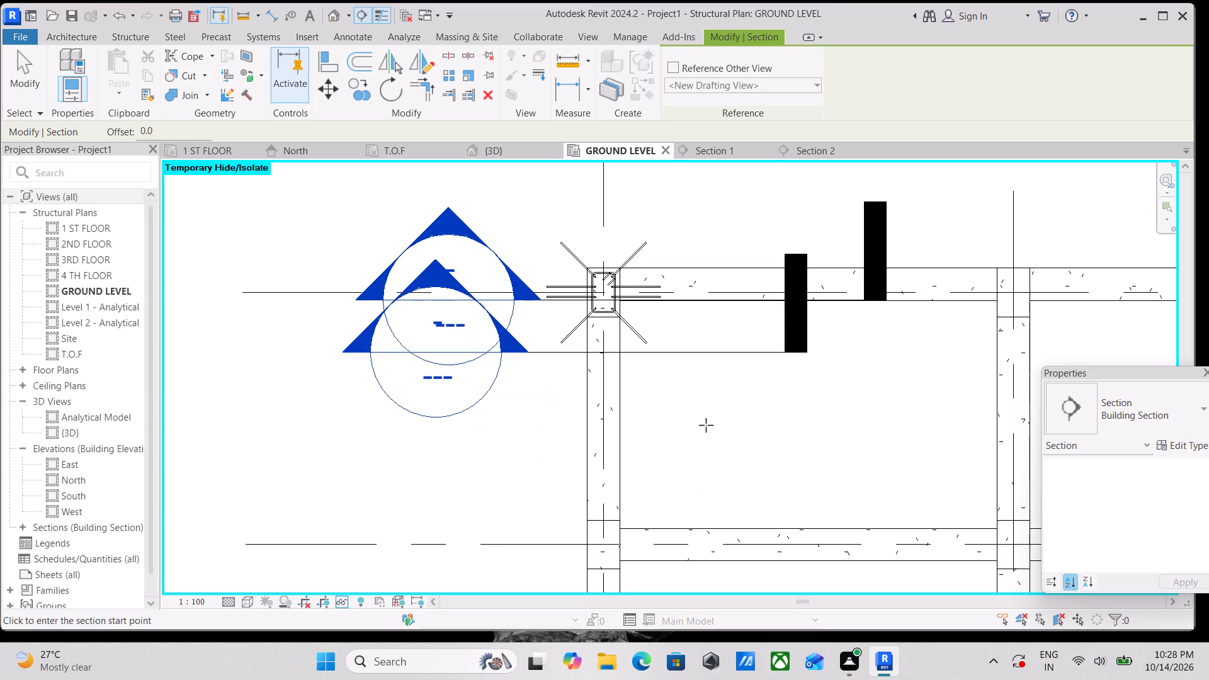
click(694, 416)
click(480, 410)
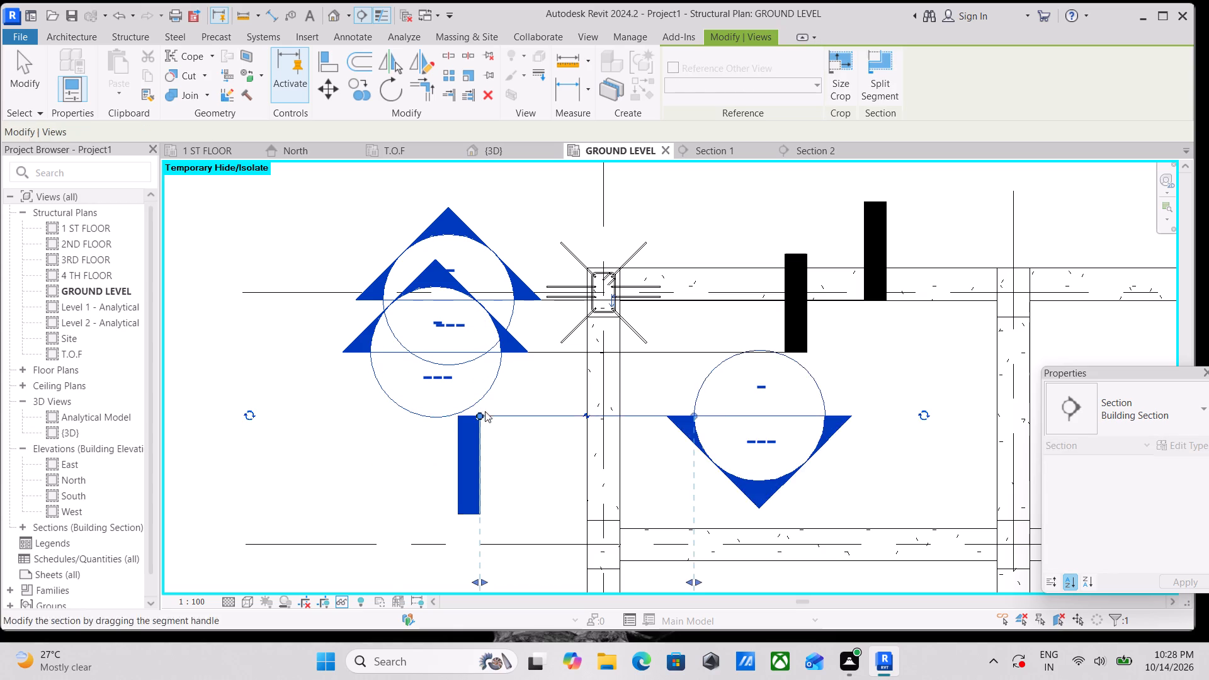
scroll(831, 428, up, 2)
scroll(693, 463, down, 3)
middle_drag(692, 461, 746, 334)
key(Escape)
scroll(698, 476, down, 1)
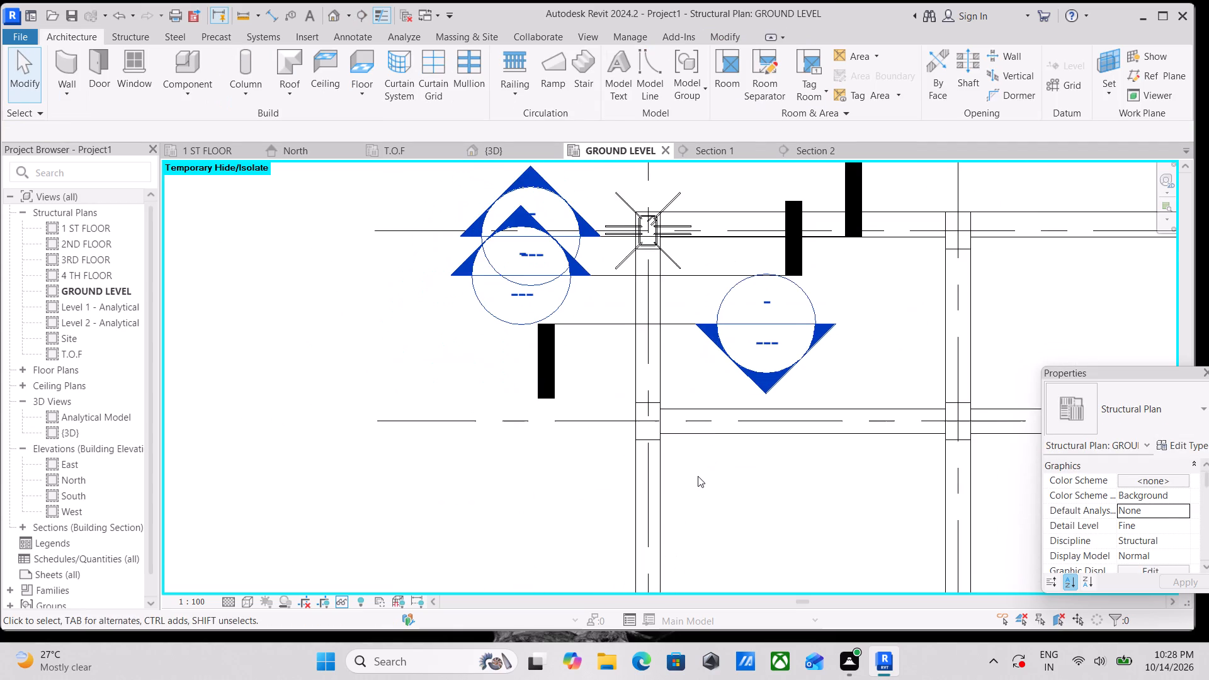
Shorten the new section's view depth so its far clip ends just before the beam along grid B.
middle_drag(705, 446, 718, 419)
click(612, 297)
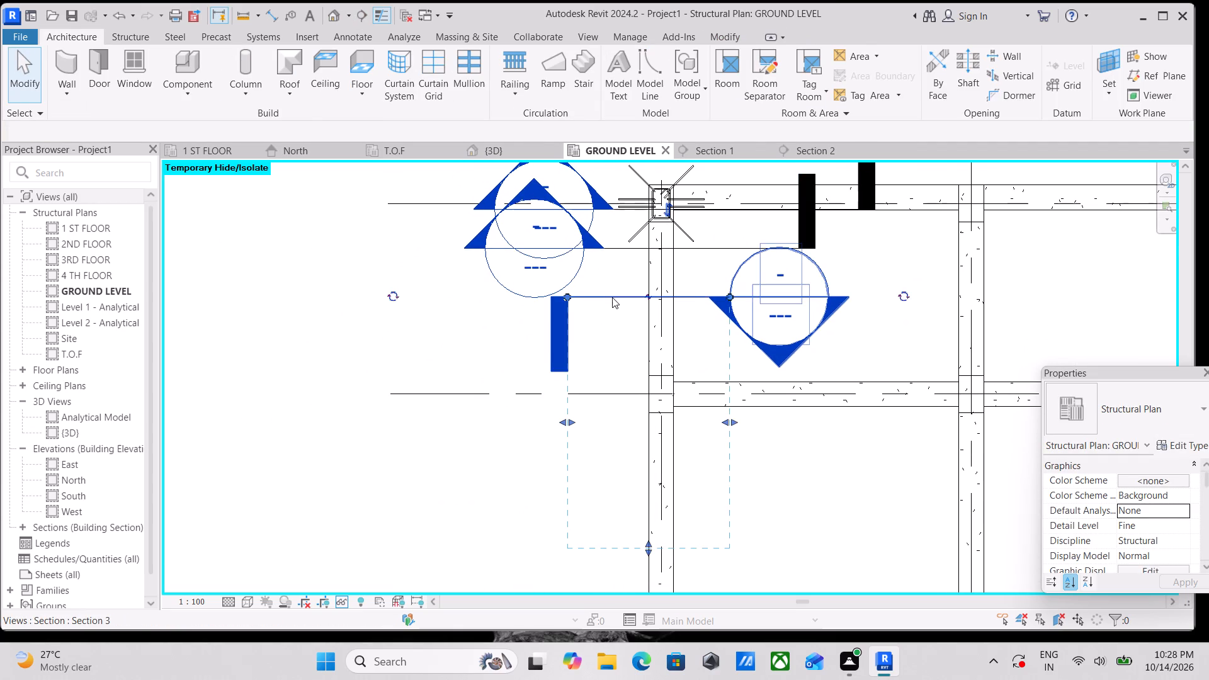
drag(647, 541, 647, 541)
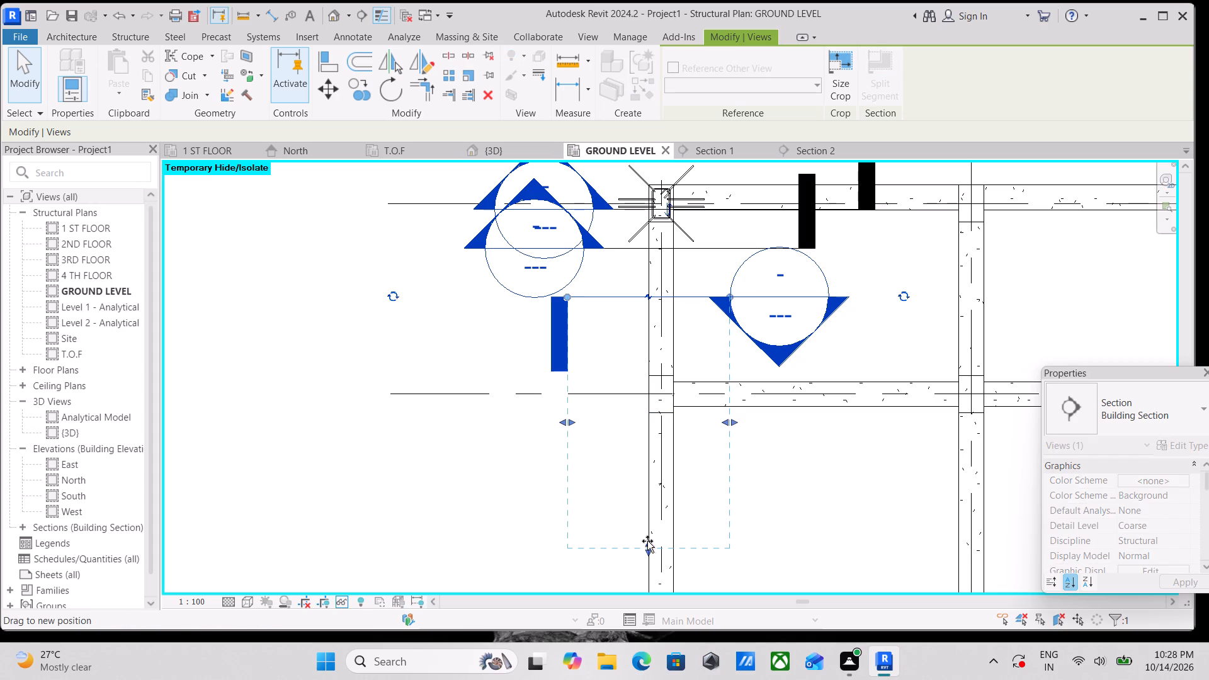
drag(647, 541, 649, 346)
scroll(763, 297, up, 2)
scroll(567, 392, up, 3)
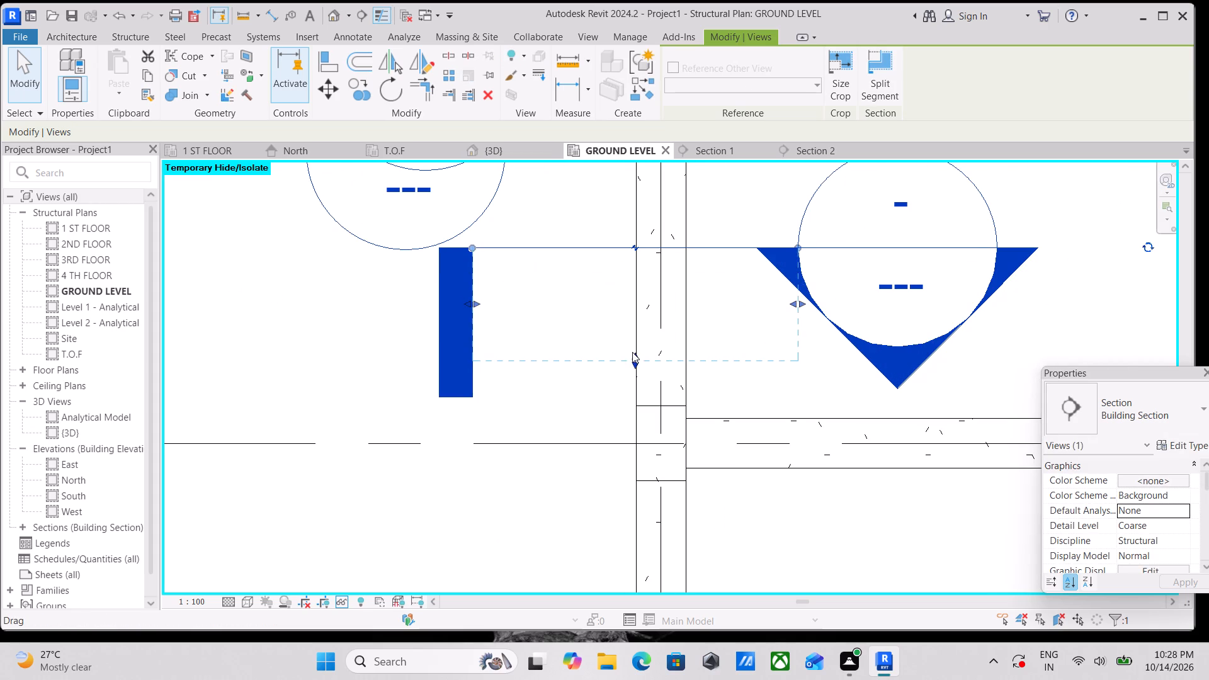
Shorten the grid 1 beam section's view depth a little further and open its view, Section 3.
drag(632, 352, 637, 320)
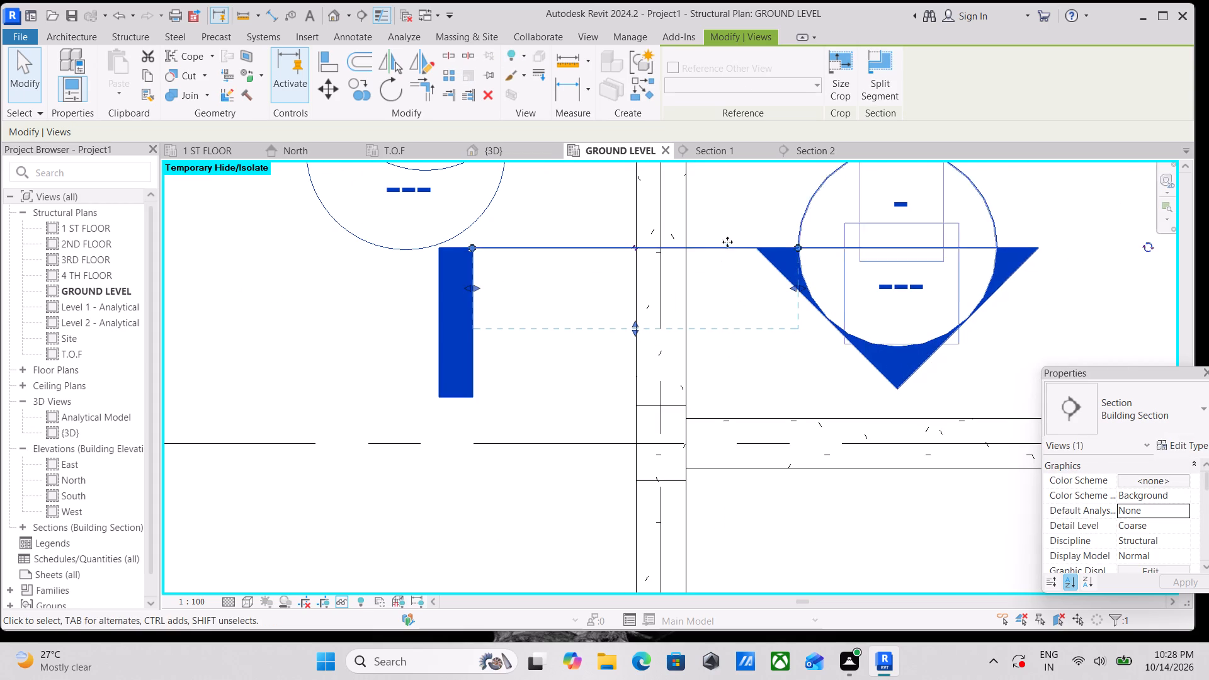
right_click(721, 247)
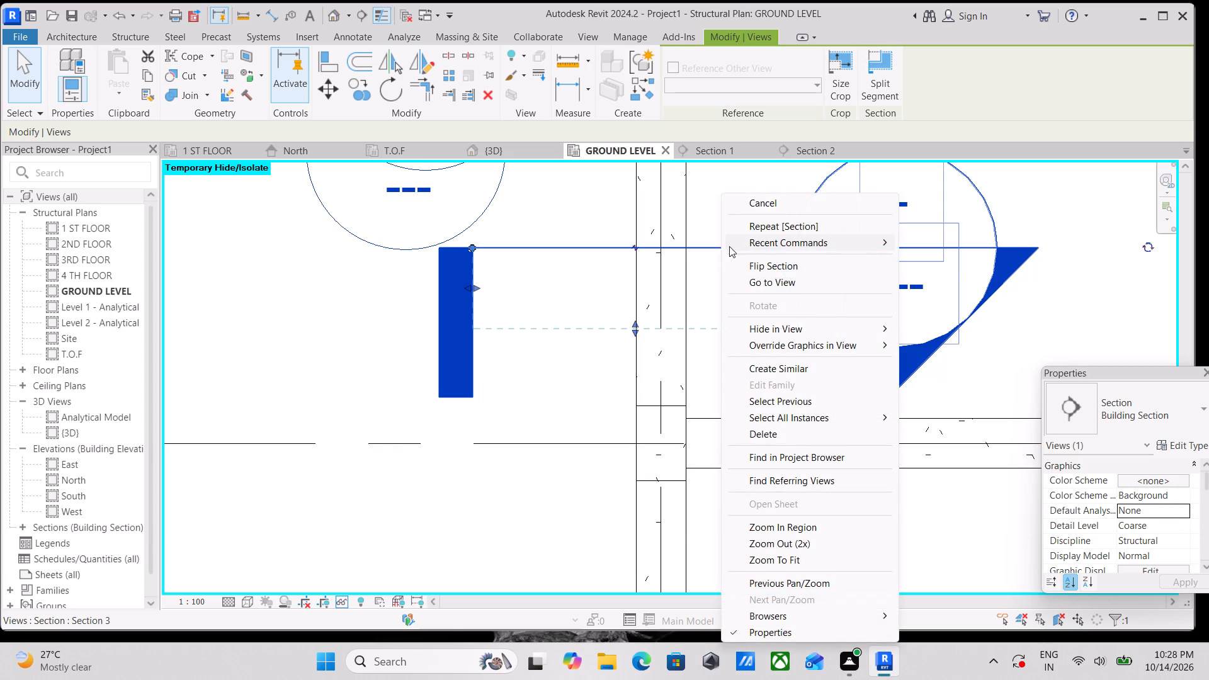
click(742, 280)
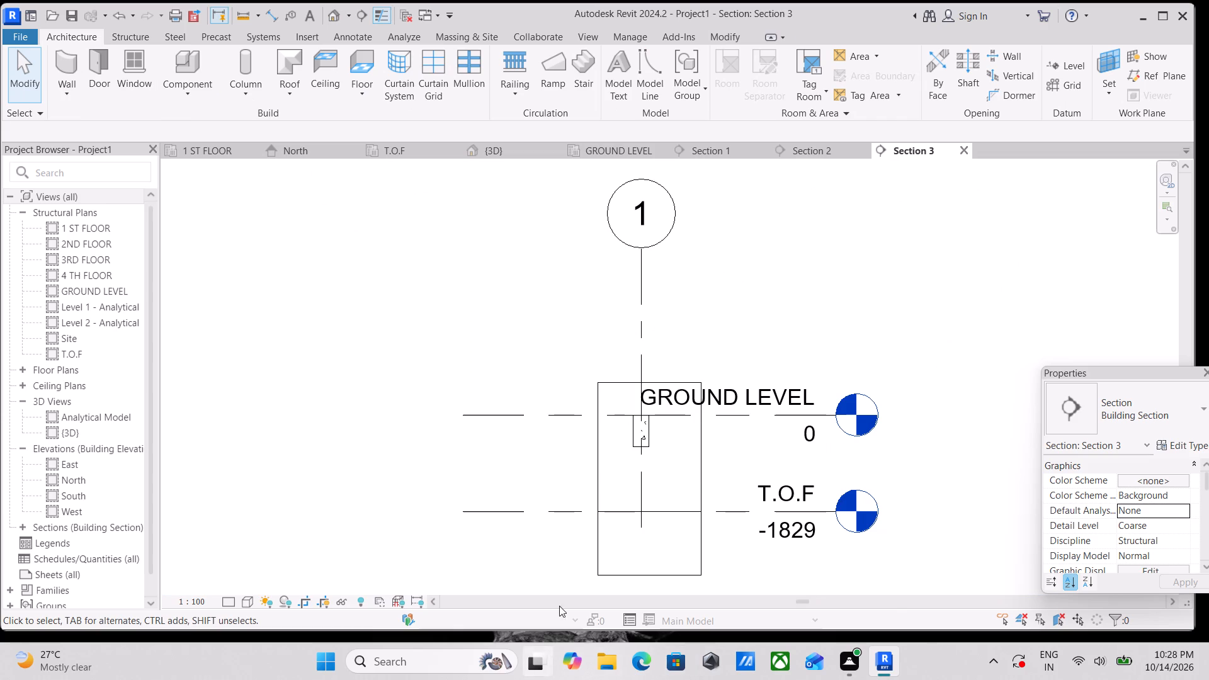
Tighten the Section 3 crop region around the ground beam, raising its lower edge above T.O.F and lowering its upper edge towards GROUND LEVEL.
scroll(581, 467, up, 3)
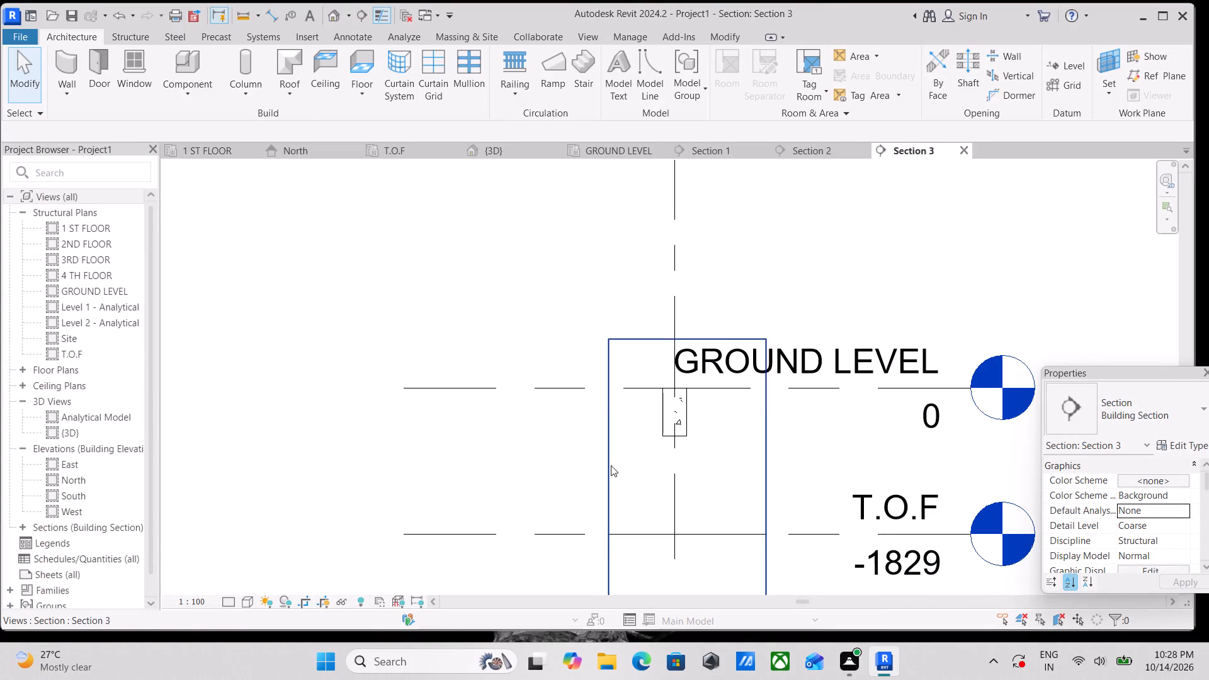
click(608, 468)
scroll(704, 534, down, 2)
middle_drag(704, 534, 705, 459)
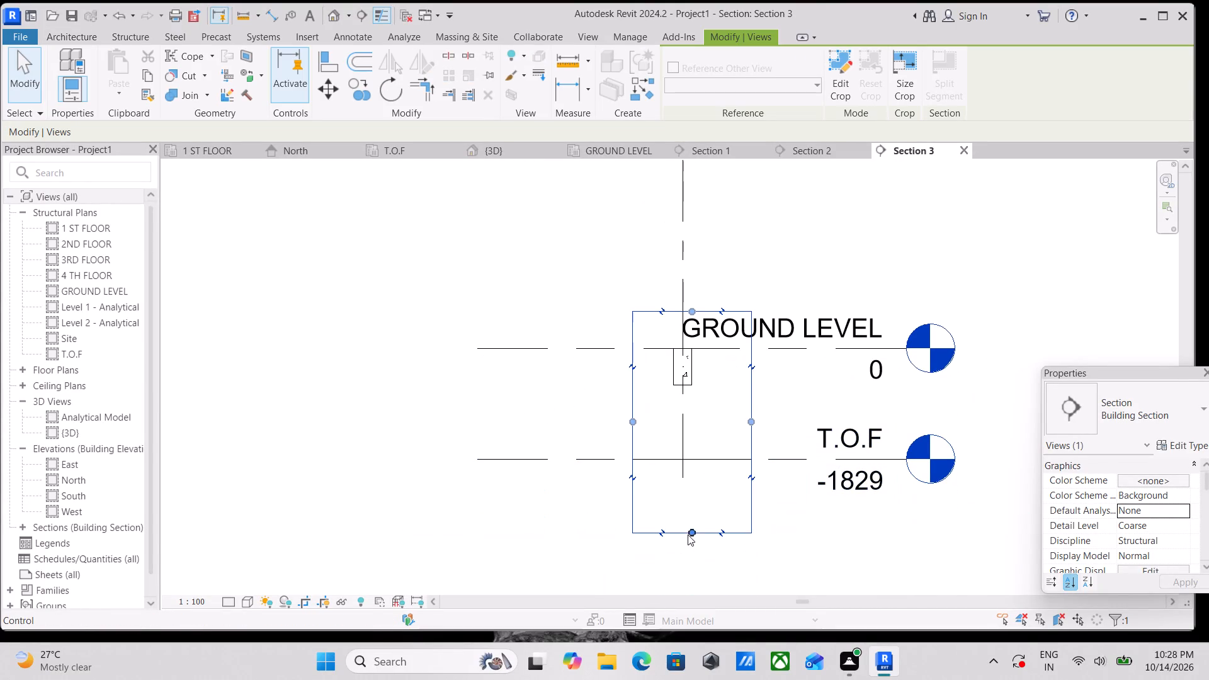
drag(688, 535, 685, 440)
scroll(691, 395, up, 3)
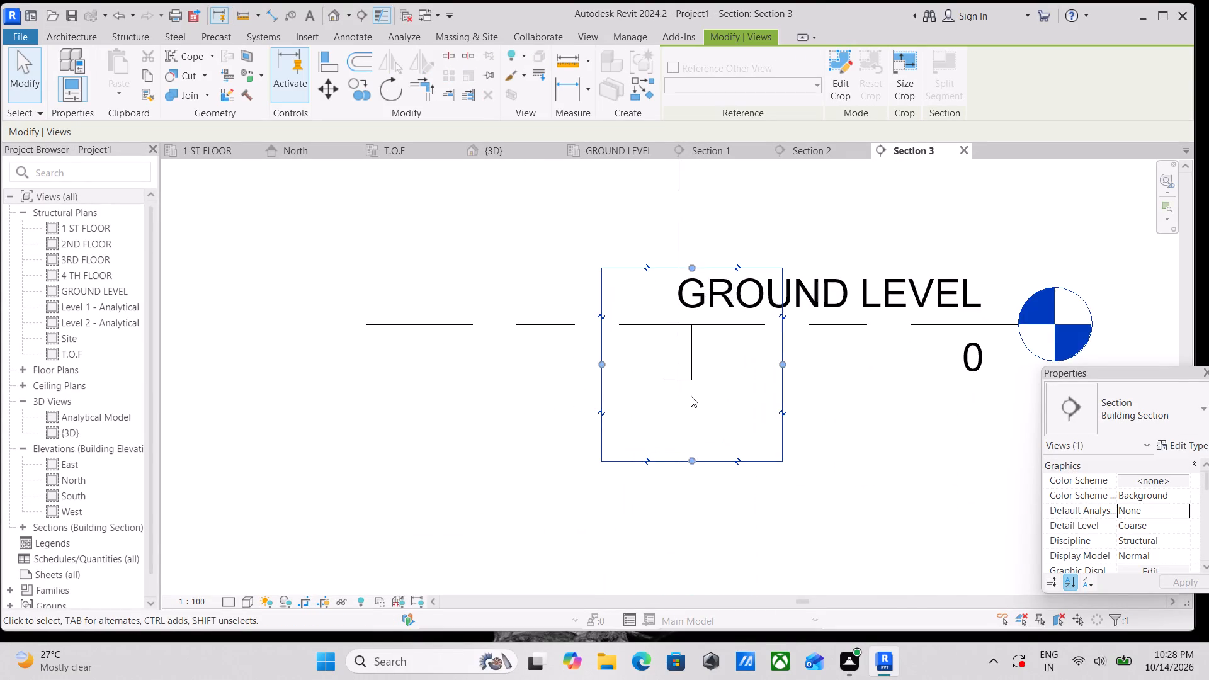
middle_drag(691, 395, 740, 473)
scroll(727, 365, up, 3)
drag(746, 332, 746, 351)
scroll(738, 494, up, 1)
middle_drag(842, 475, 975, 448)
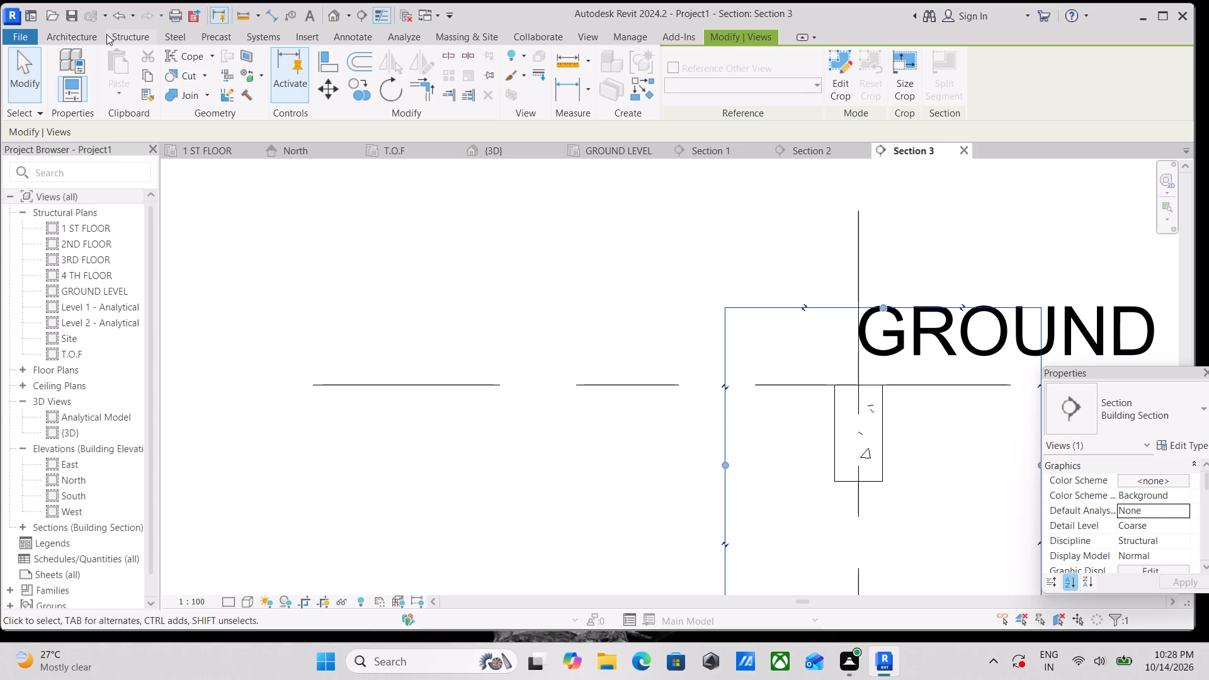
Place a 13M stirrup of rebar shape M_T1 in the ground beam's cross-section, with its hooks at a lower corner.
click(125, 34)
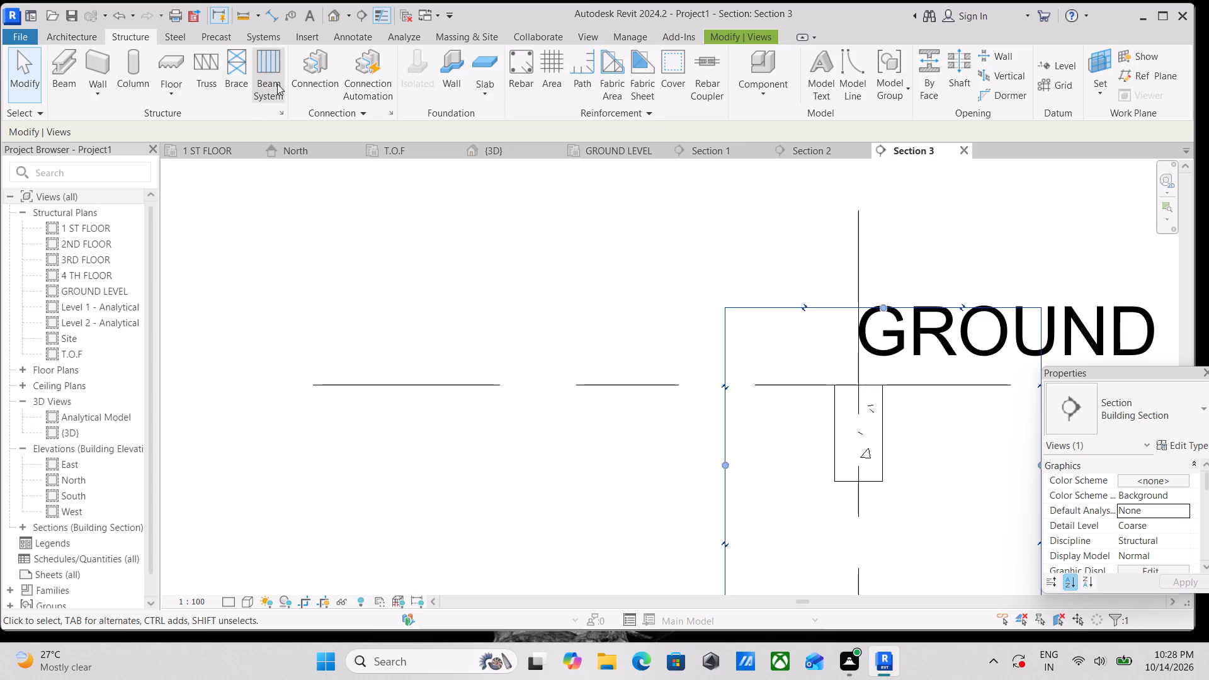
click(530, 75)
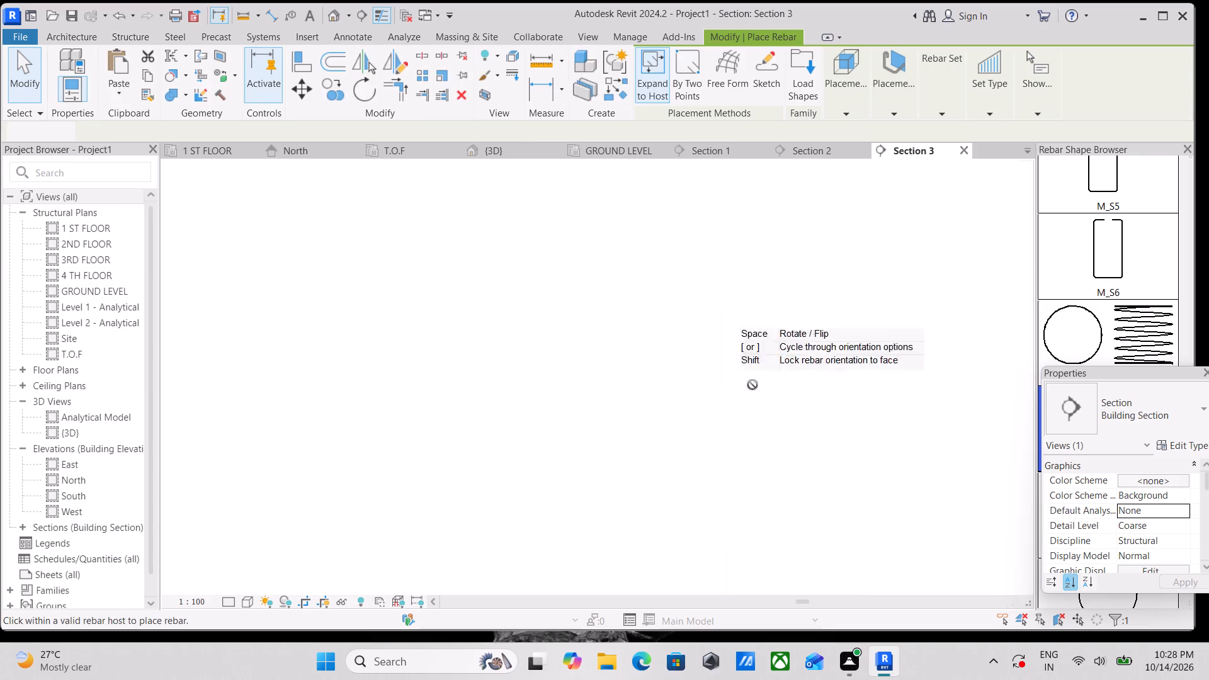
scroll(882, 437, up, 4)
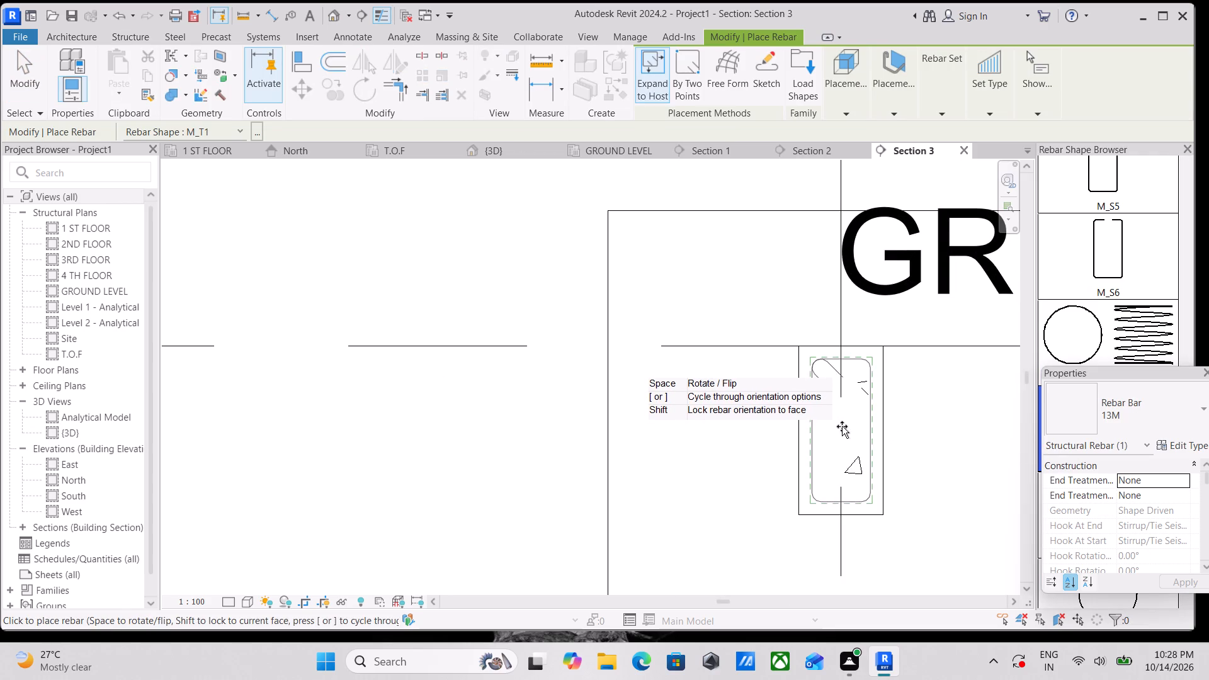
middle_drag(843, 420, 695, 356)
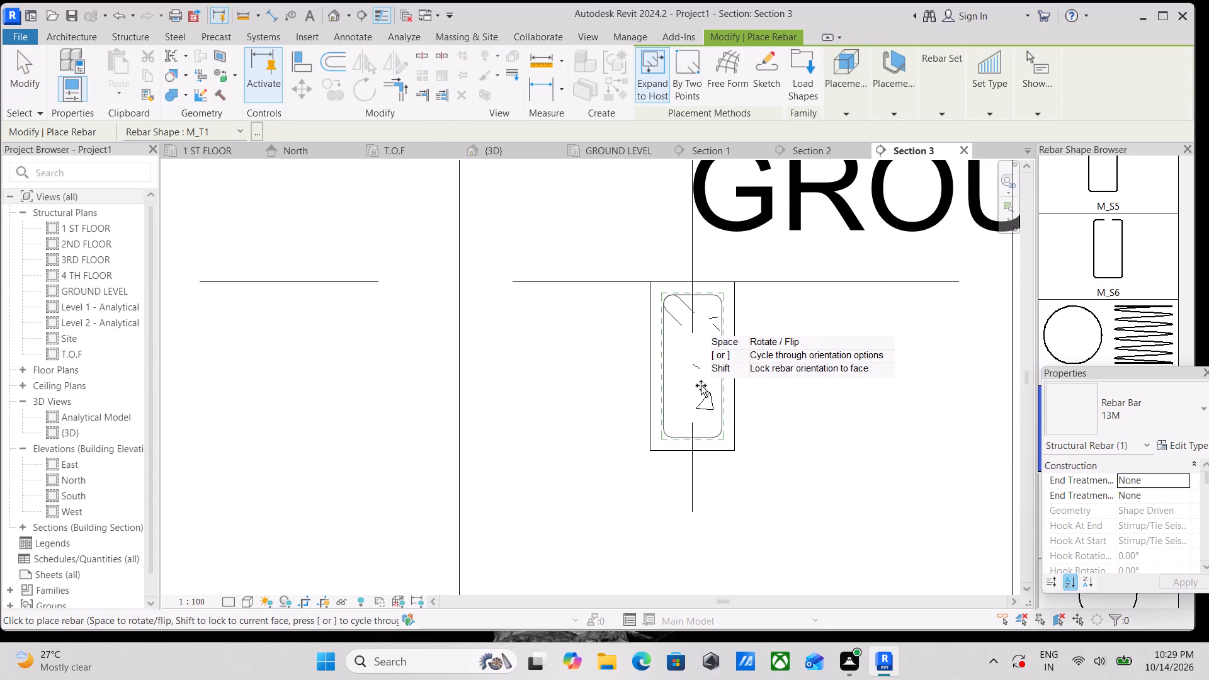
scroll(701, 385, up, 3)
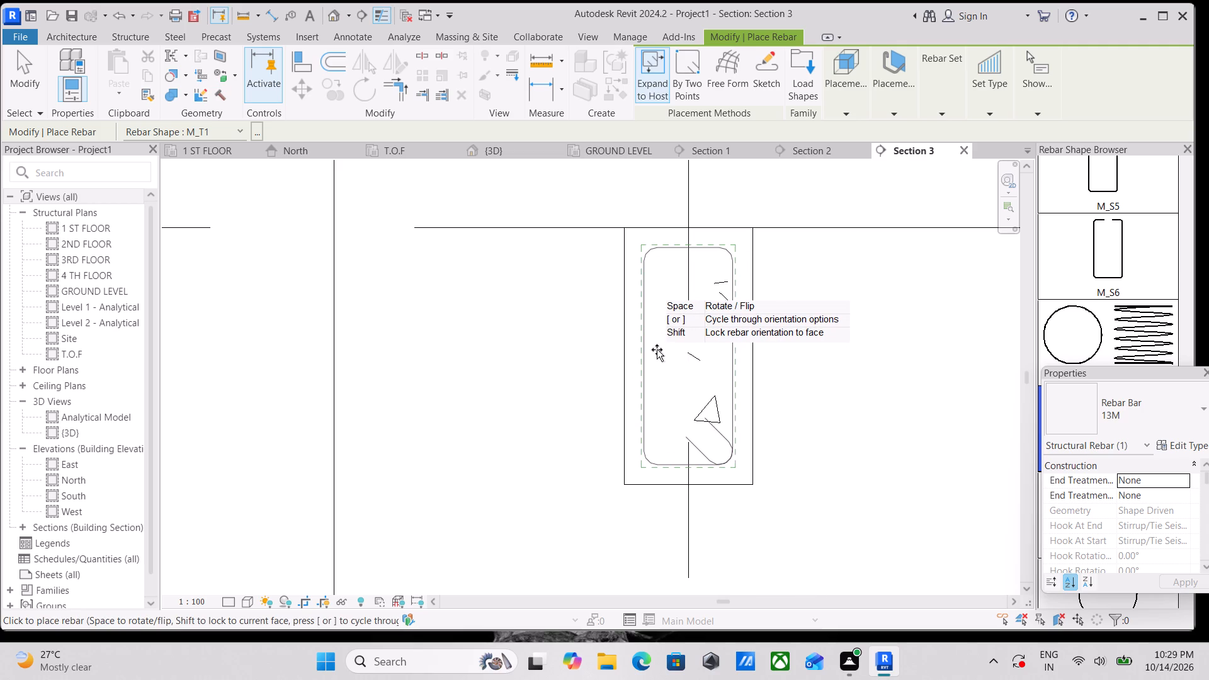
click(675, 339)
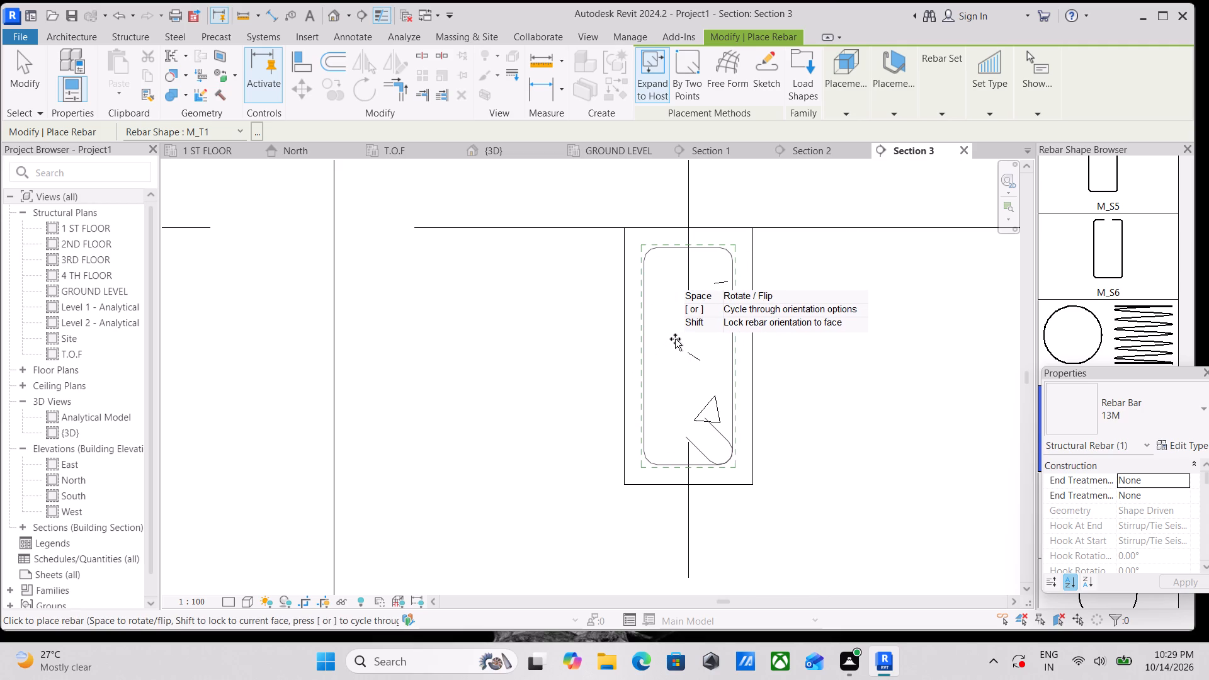
key(Escape)
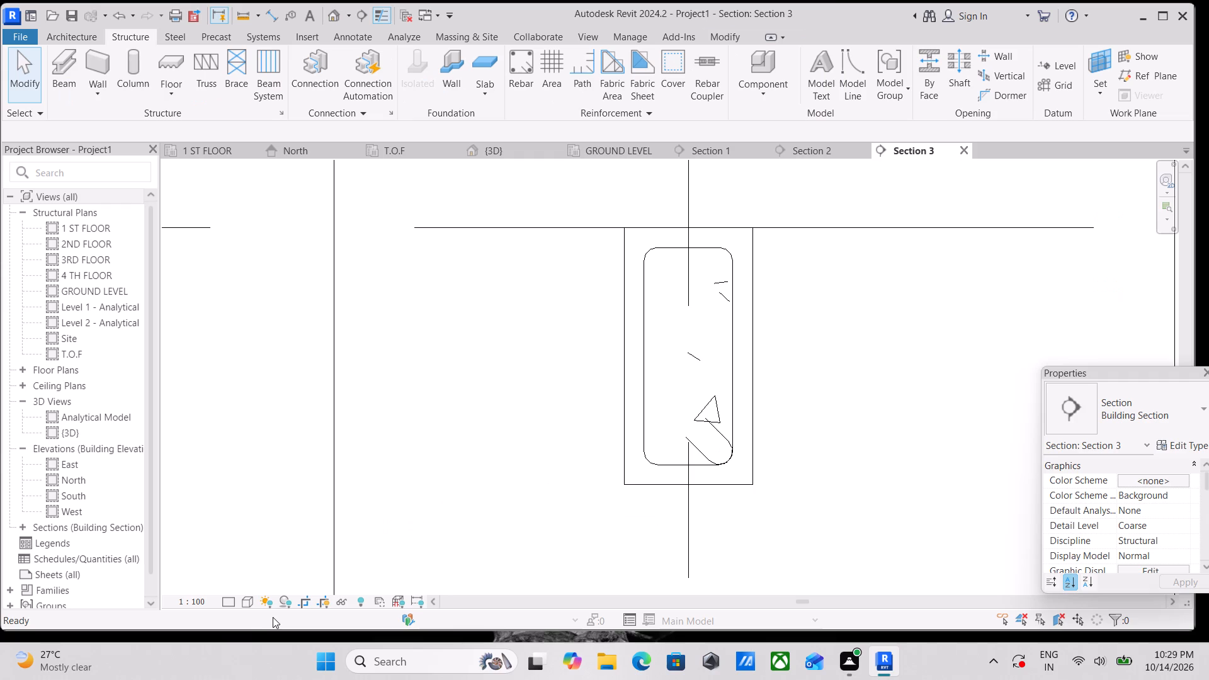
Set the detail level of Section 3 to Fine.
click(249, 603)
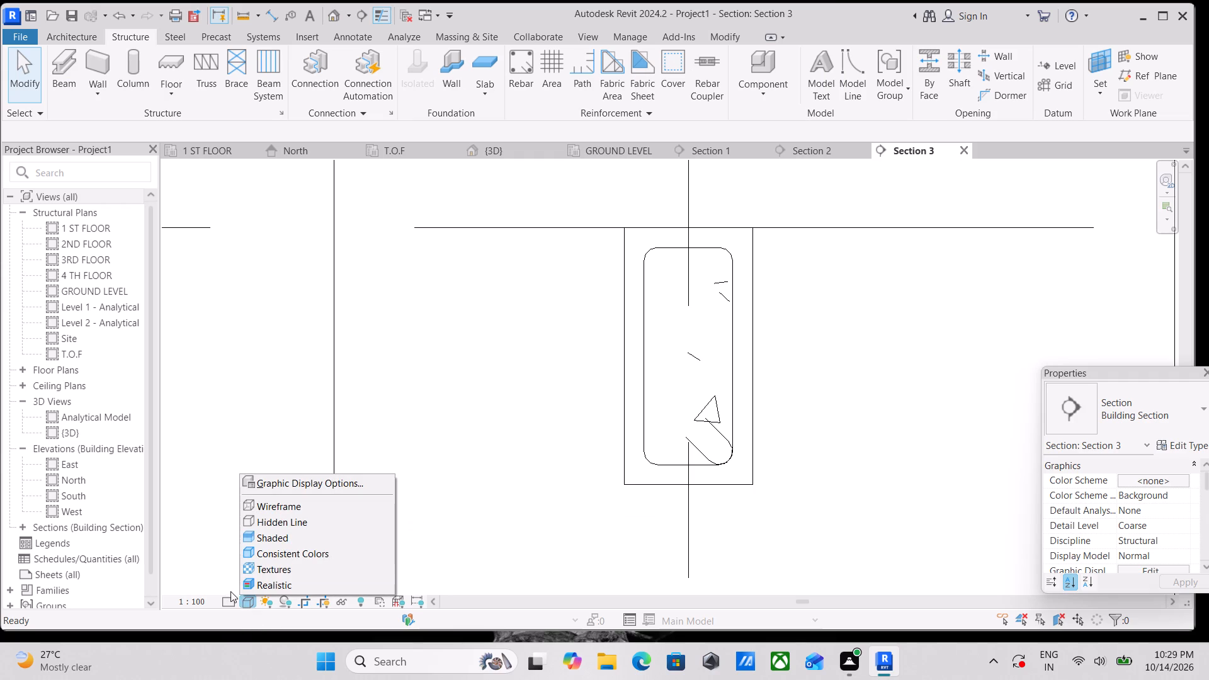
click(224, 596)
click(234, 582)
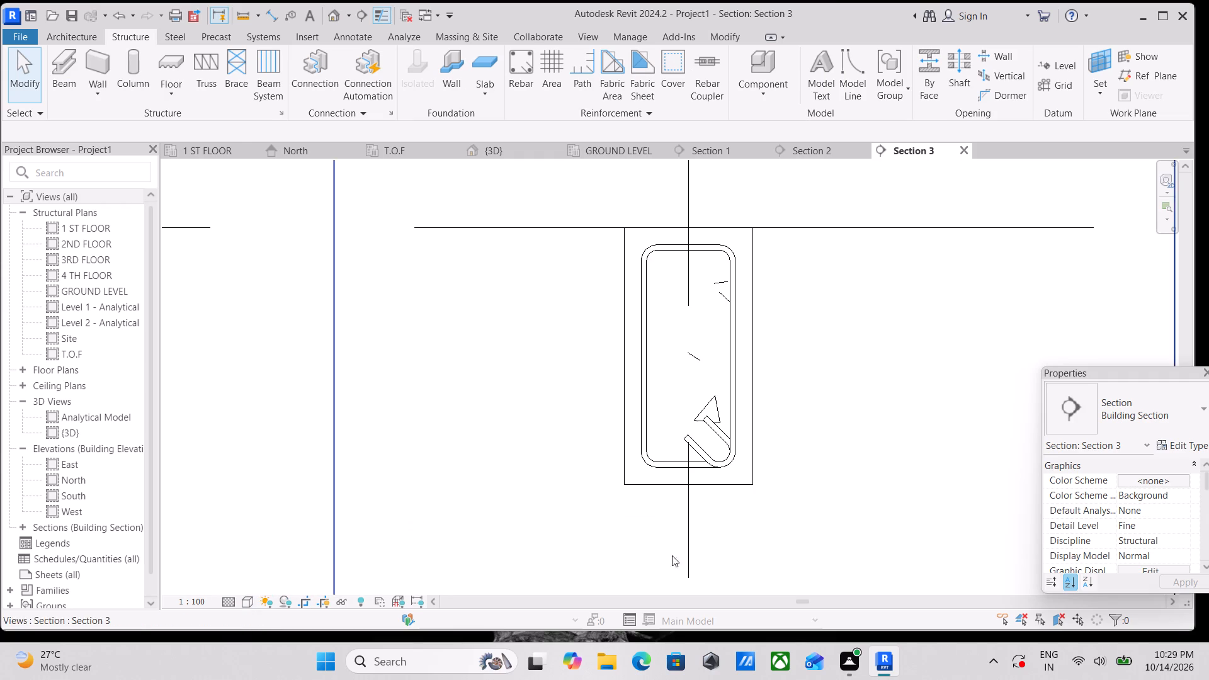
Examine the stirrup's shape, hooks and fit within the ground beam's cross-section.
scroll(698, 551, up, 4)
middle_drag(753, 421, 753, 540)
scroll(753, 424, up, 1)
click(751, 503)
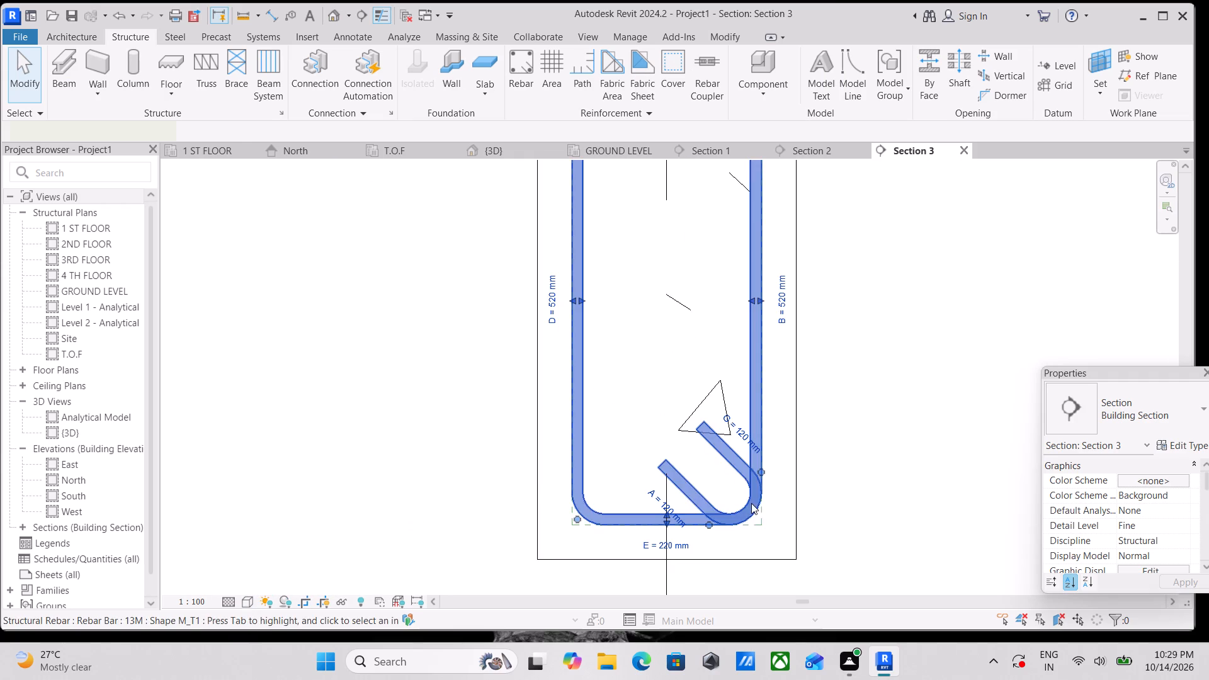
scroll(904, 337, down, 3)
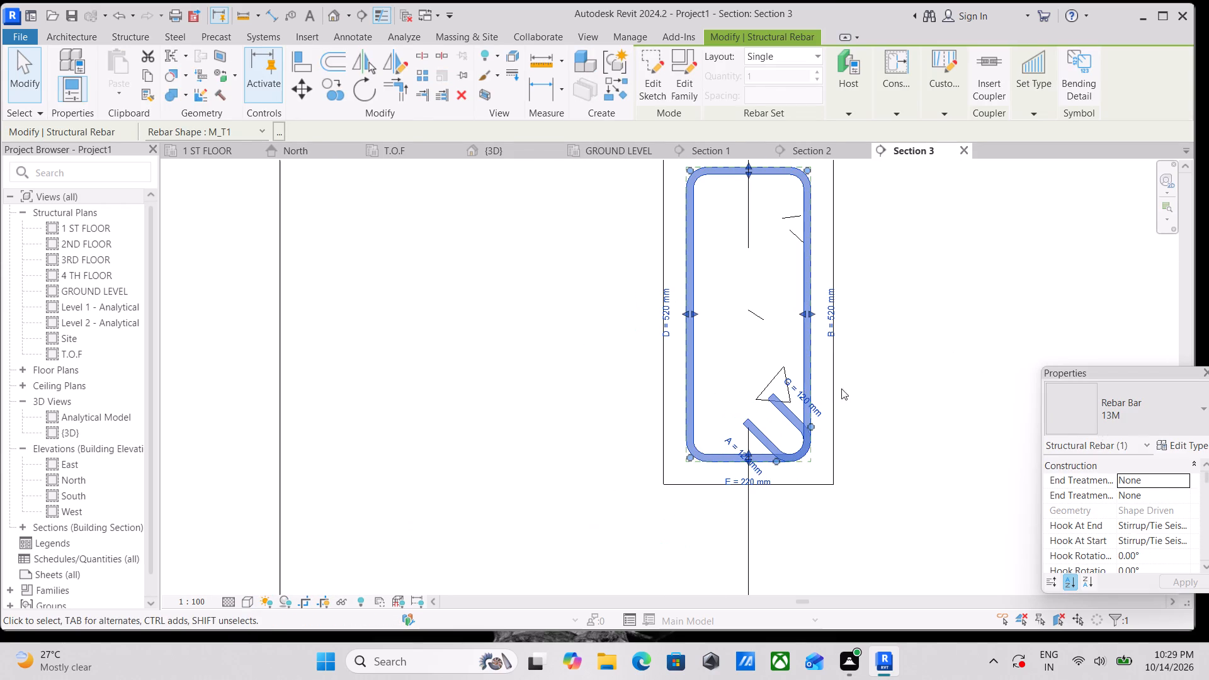
scroll(827, 396, down, 2)
key(Escape)
scroll(723, 438, up, 2)
click(722, 434)
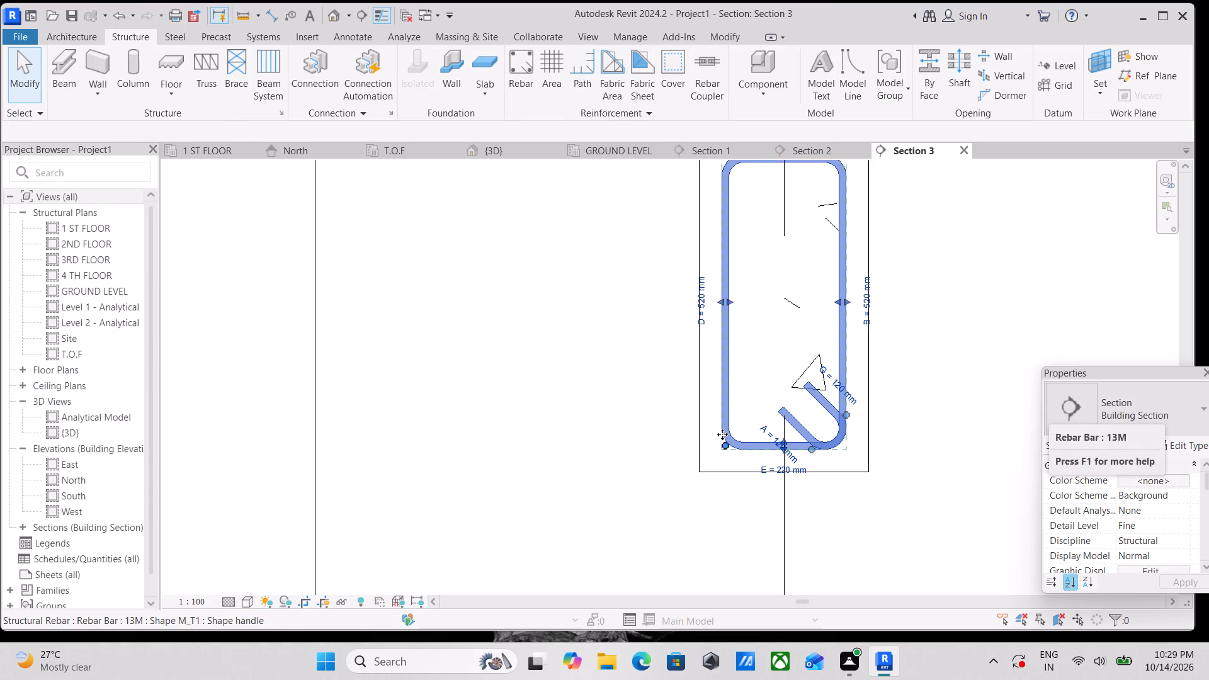
scroll(947, 354, down, 1)
middle_drag(947, 354, 919, 391)
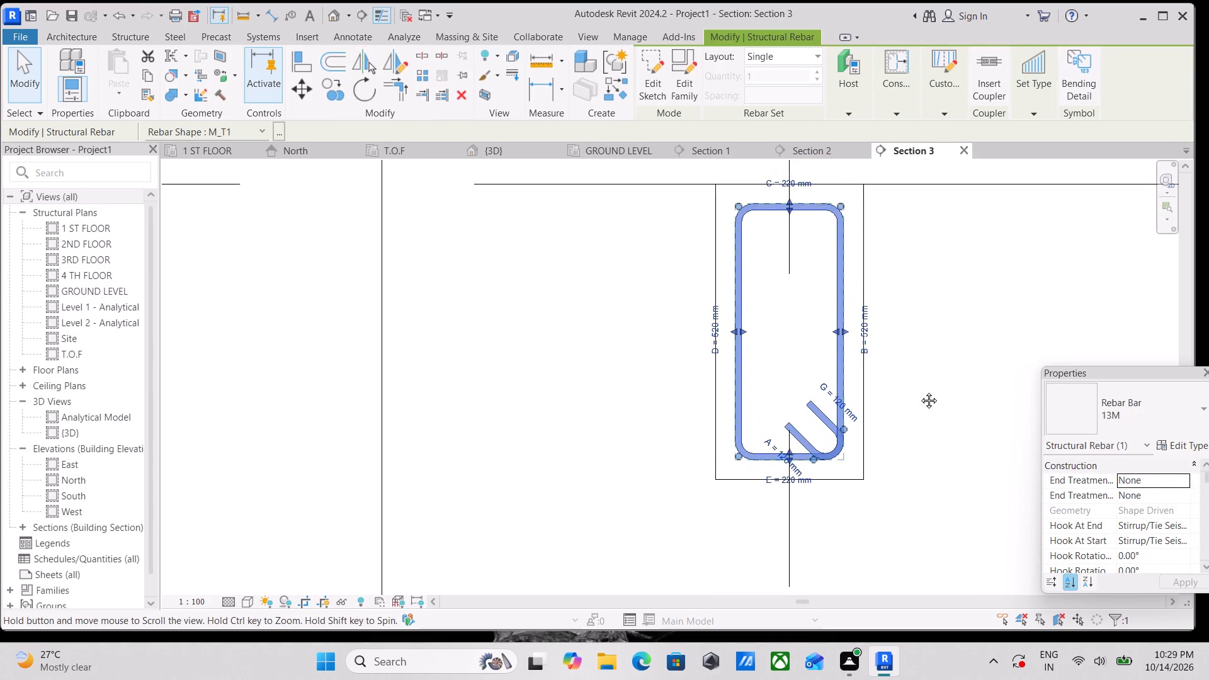
middle_drag(919, 391, 914, 395)
key(Escape)
click(820, 390)
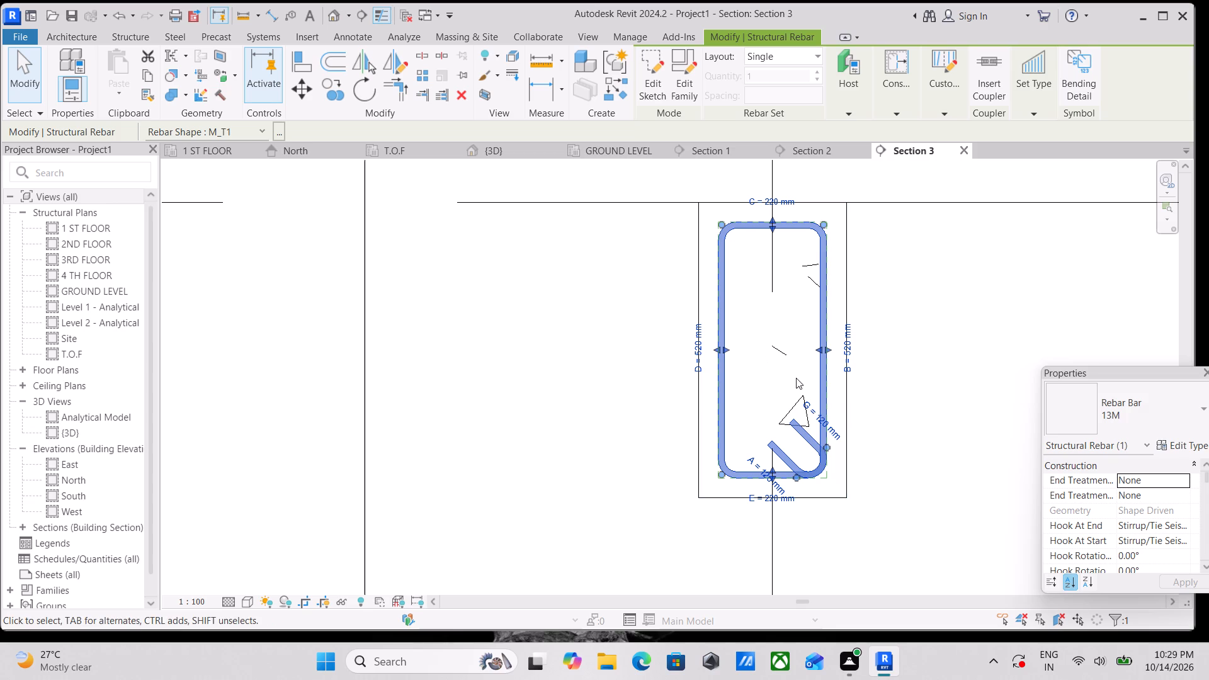
scroll(805, 361, up, 1)
scroll(895, 377, up, 2)
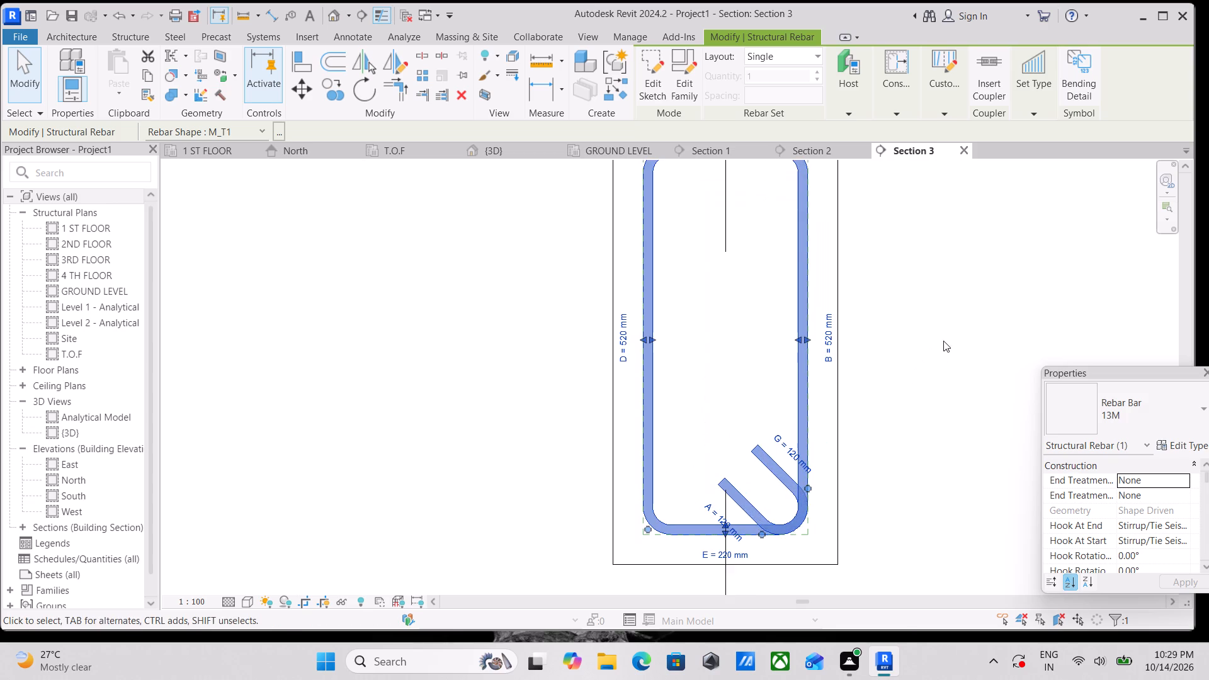
middle_drag(944, 337, 809, 381)
scroll(796, 384, down, 1)
middle_drag(796, 384, 796, 436)
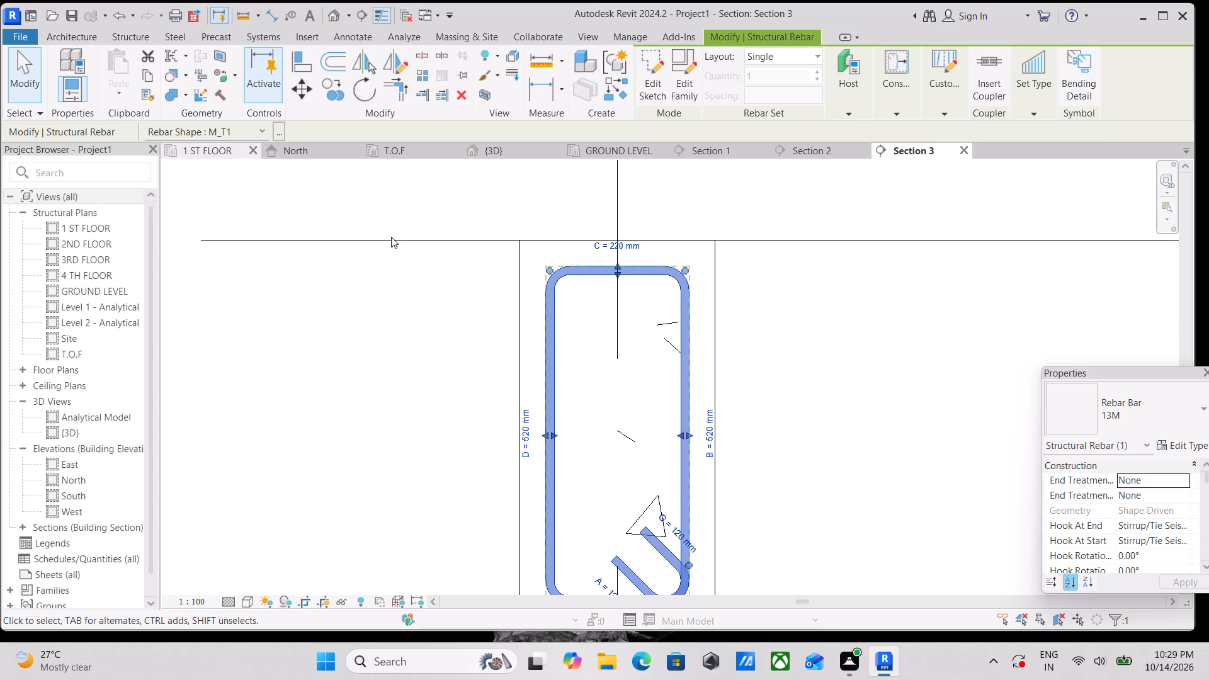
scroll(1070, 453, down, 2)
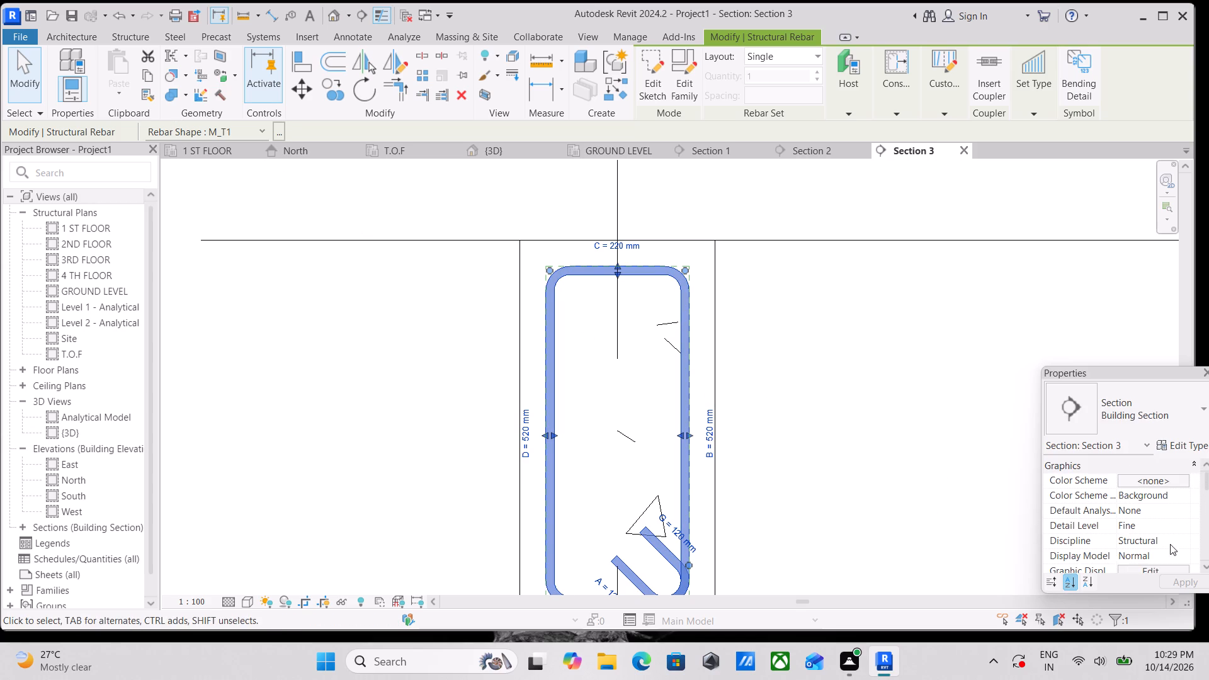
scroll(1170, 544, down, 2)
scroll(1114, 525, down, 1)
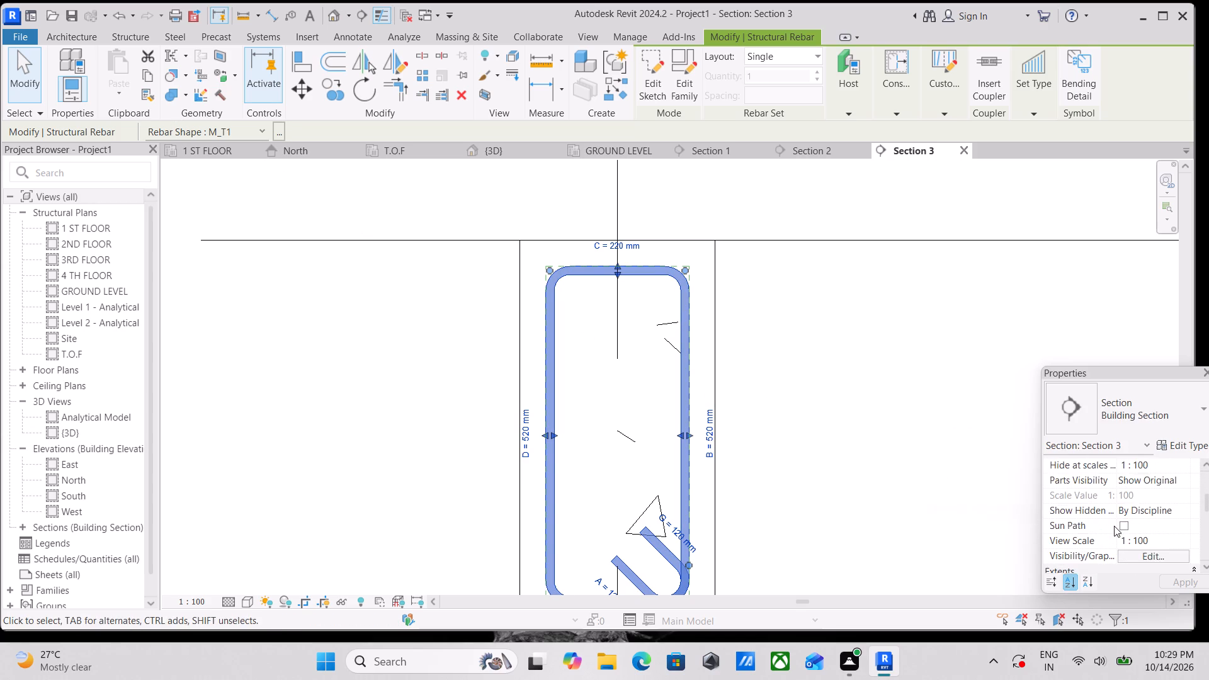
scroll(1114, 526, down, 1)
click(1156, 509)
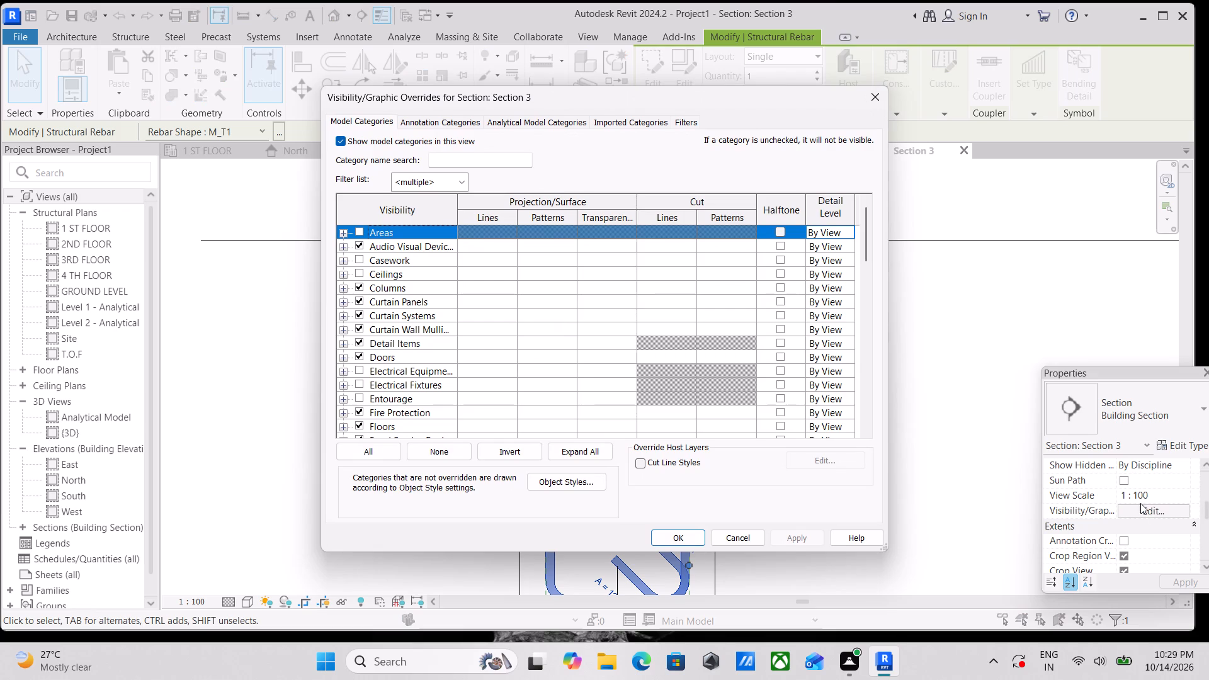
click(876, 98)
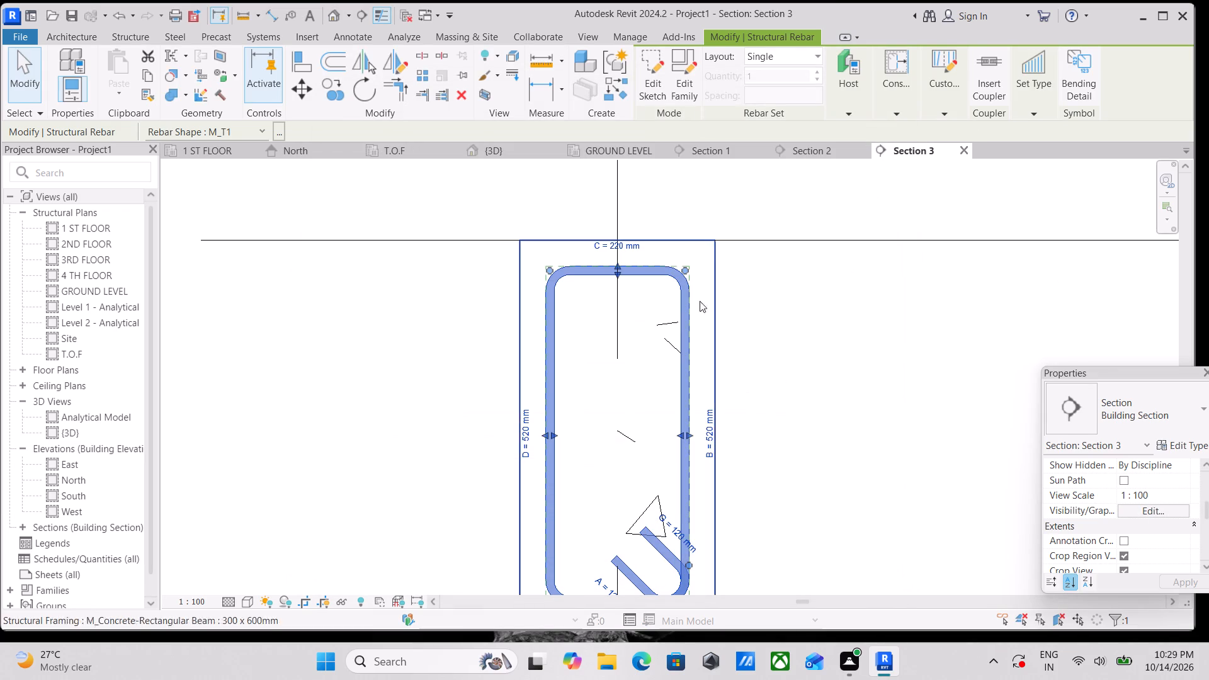
Set the beam stirrup's view visibility to unobscured in the {3D} view.
key(Escape)
click(629, 269)
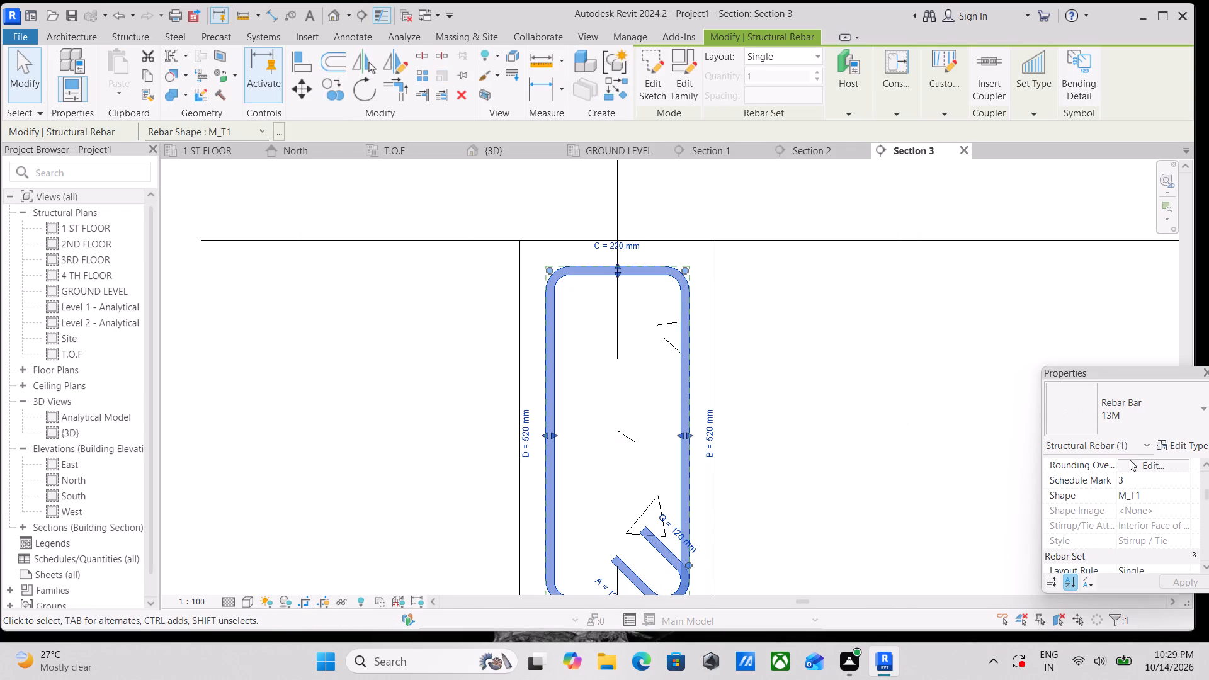
scroll(1132, 460, down, 4)
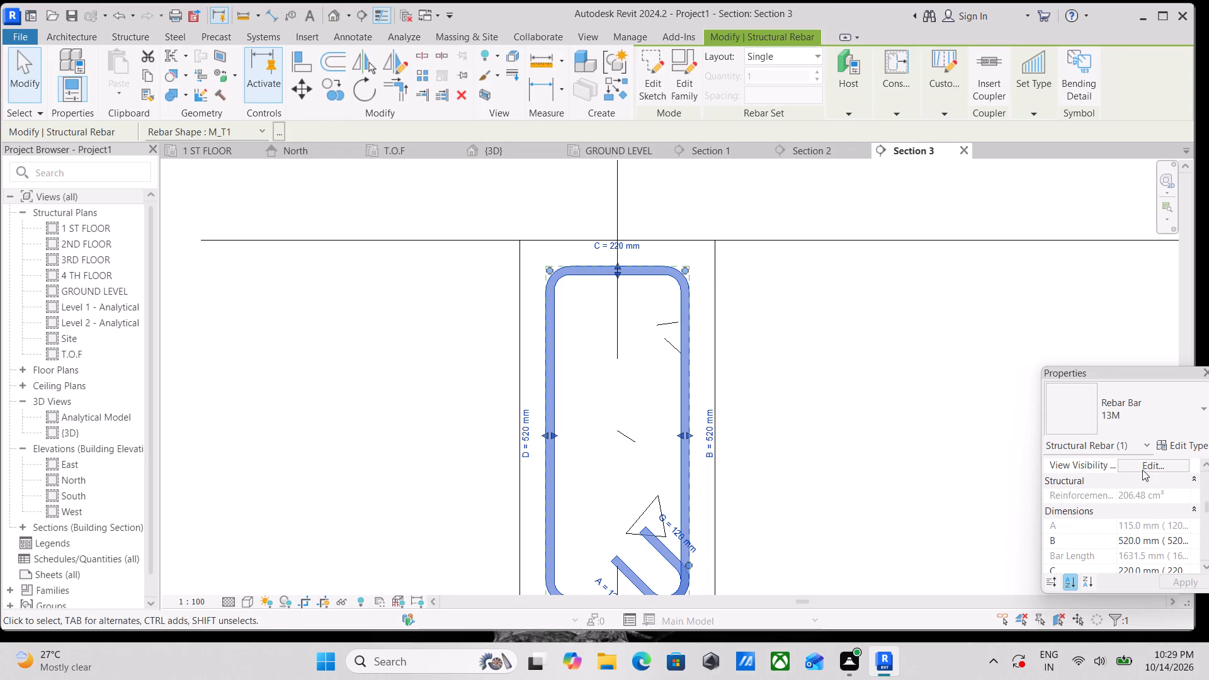
click(1145, 467)
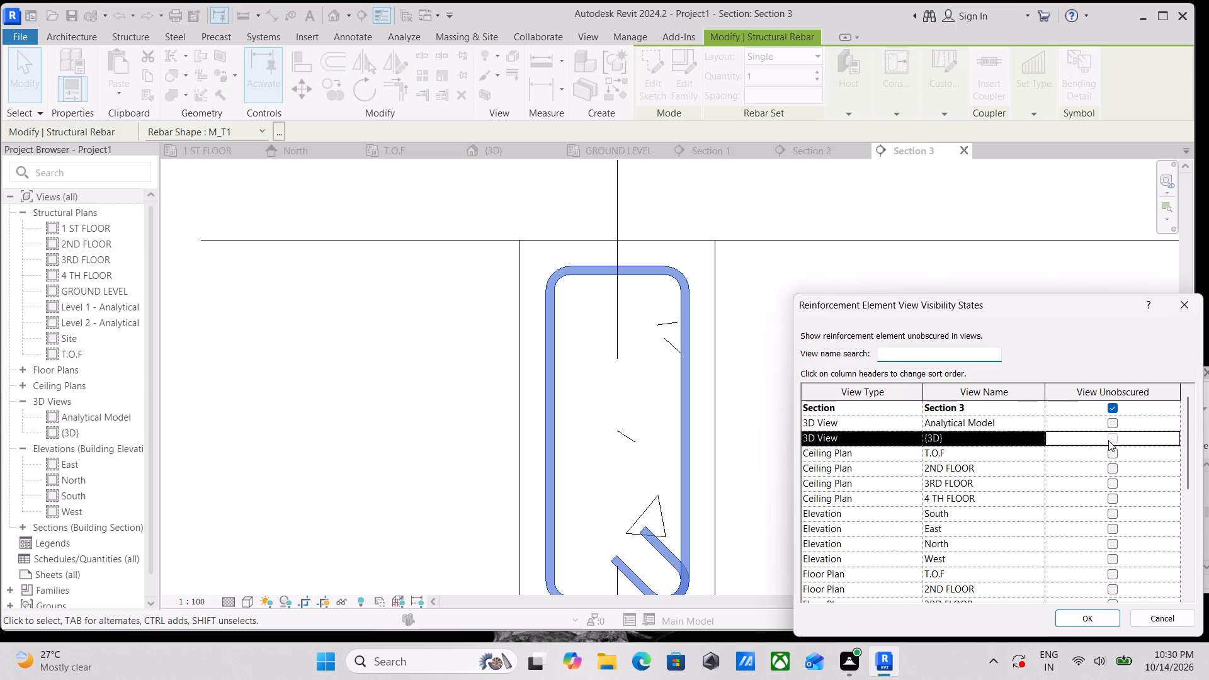
click(1108, 440)
click(1081, 617)
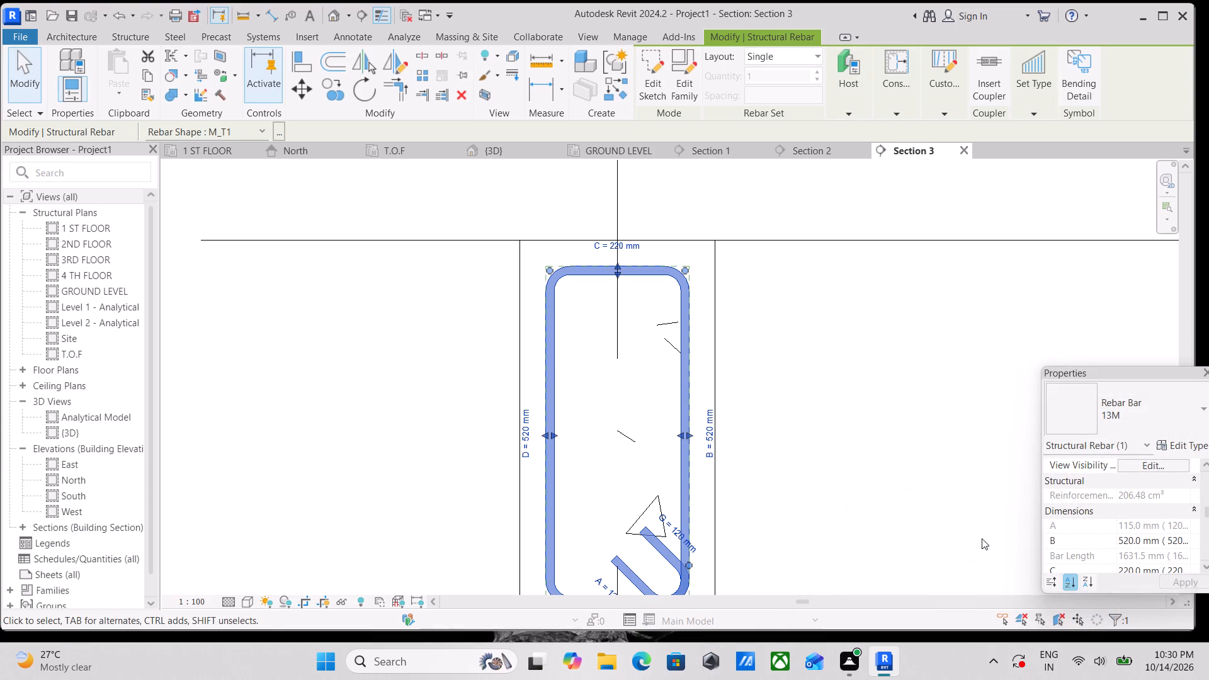
scroll(639, 286, up, 2)
key(Escape)
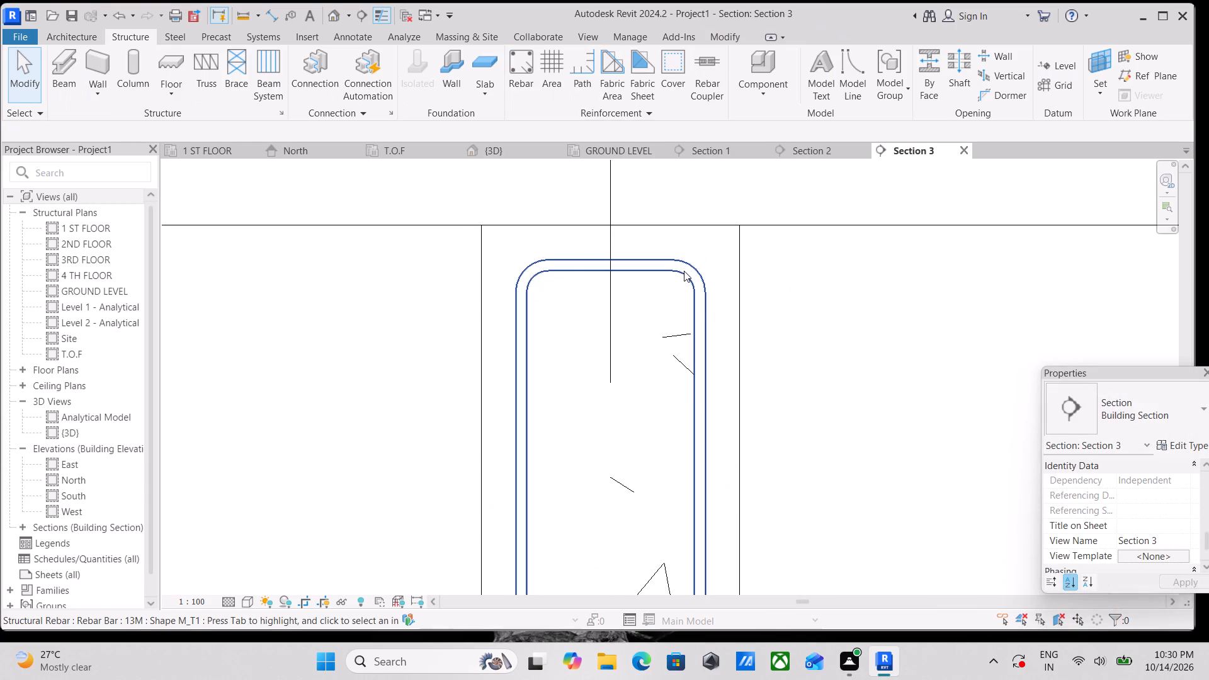
Place a straight 13M bar of shape M_00, oriented perpendicular to cover, inside an upper corner of the ground beam's stirrup.
scroll(684, 271, down, 2)
middle_drag(617, 293, 713, 307)
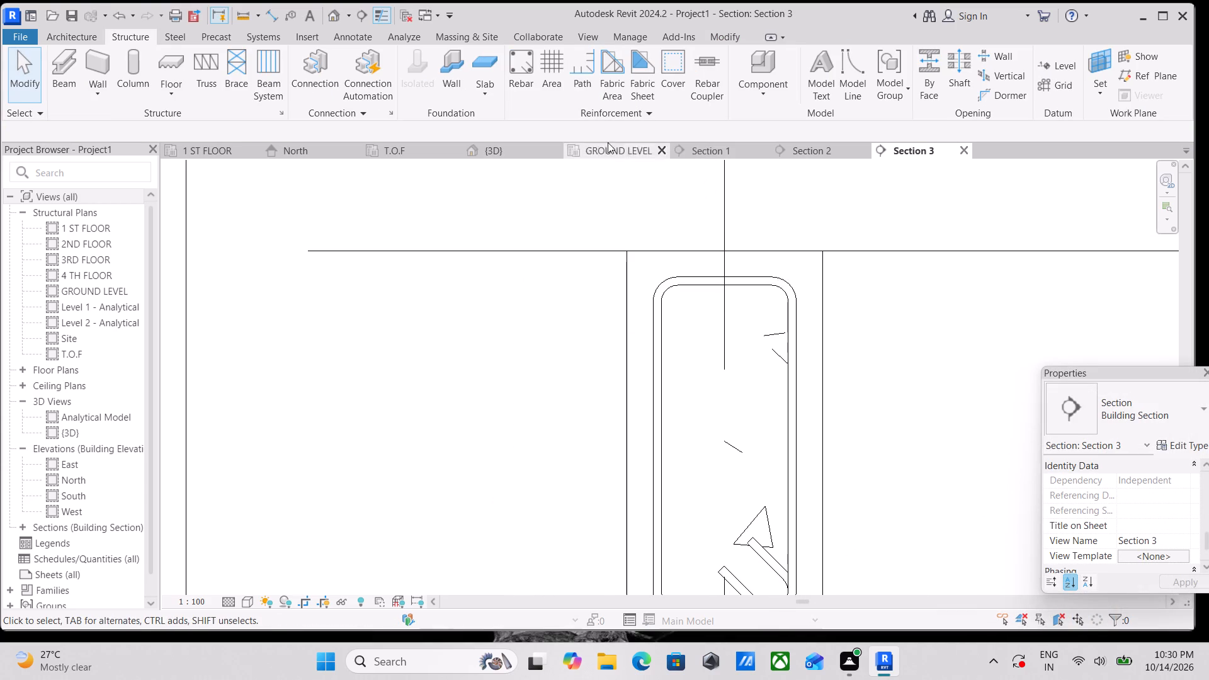
click(529, 75)
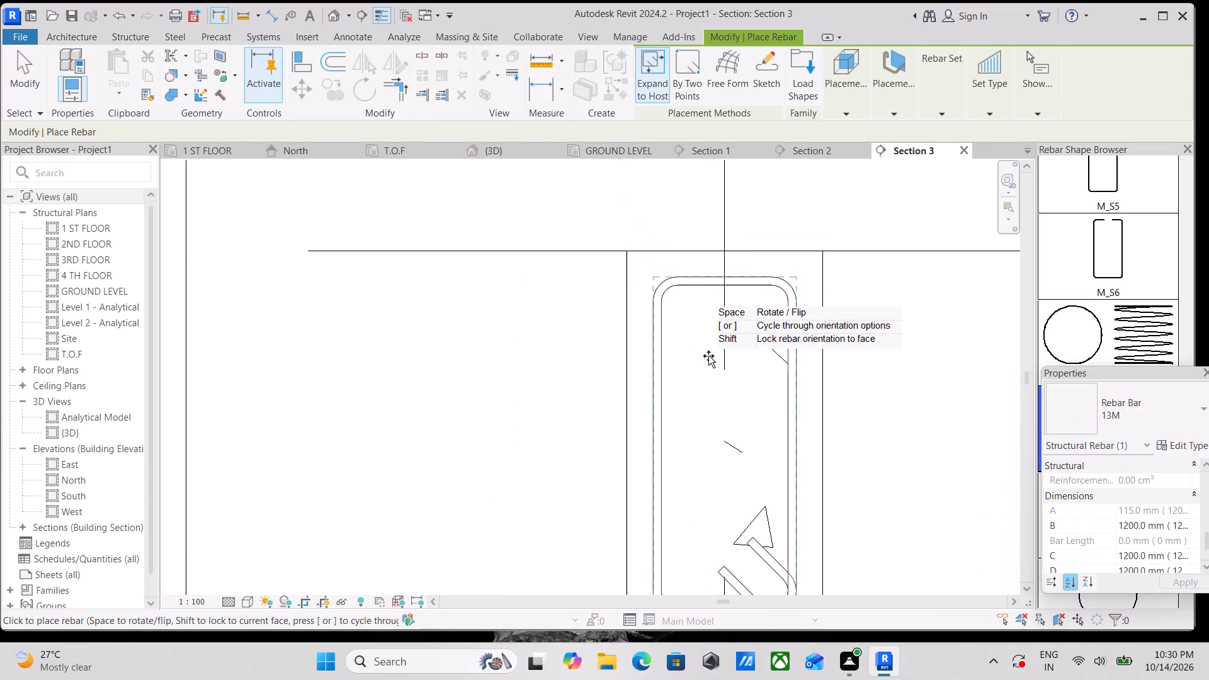
scroll(676, 300, up, 3)
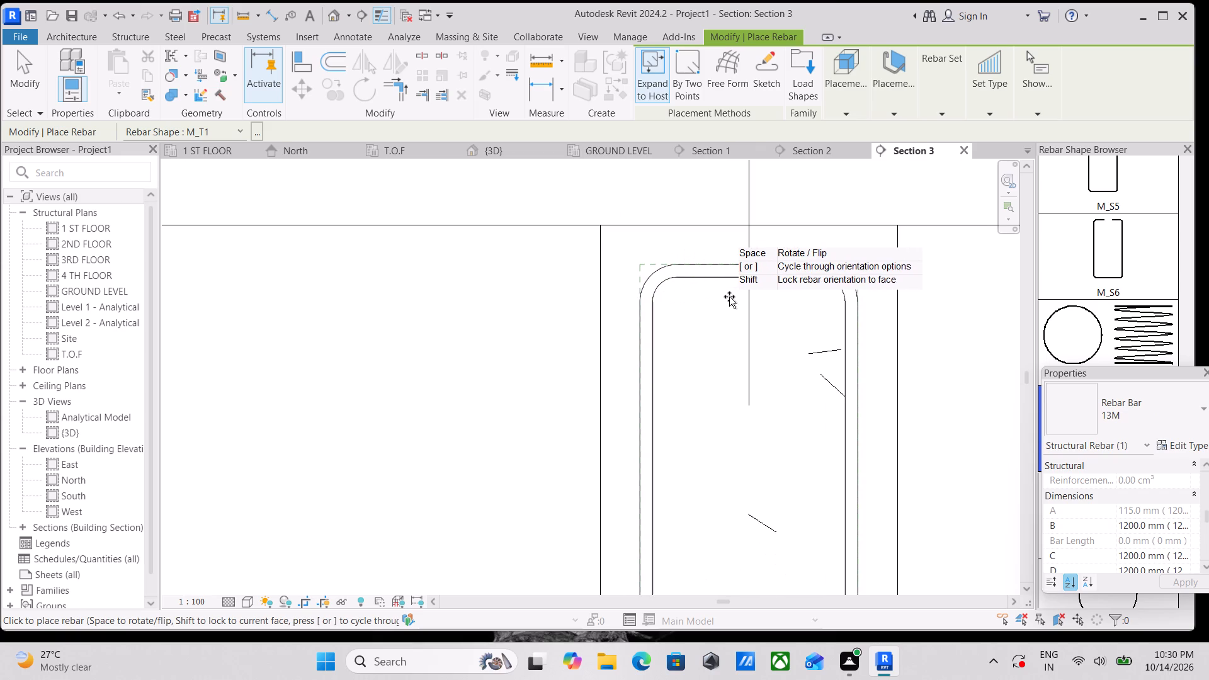
scroll(1131, 278, up, 5)
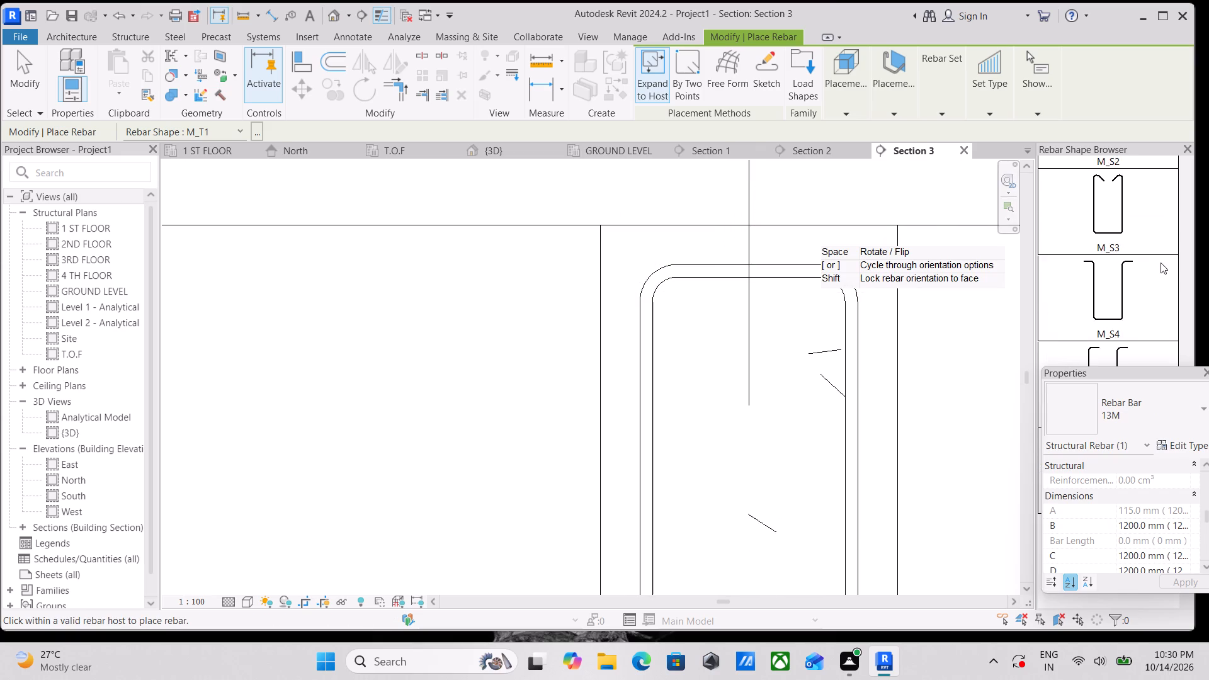
scroll(1161, 263, up, 20)
scroll(1161, 263, up, 11)
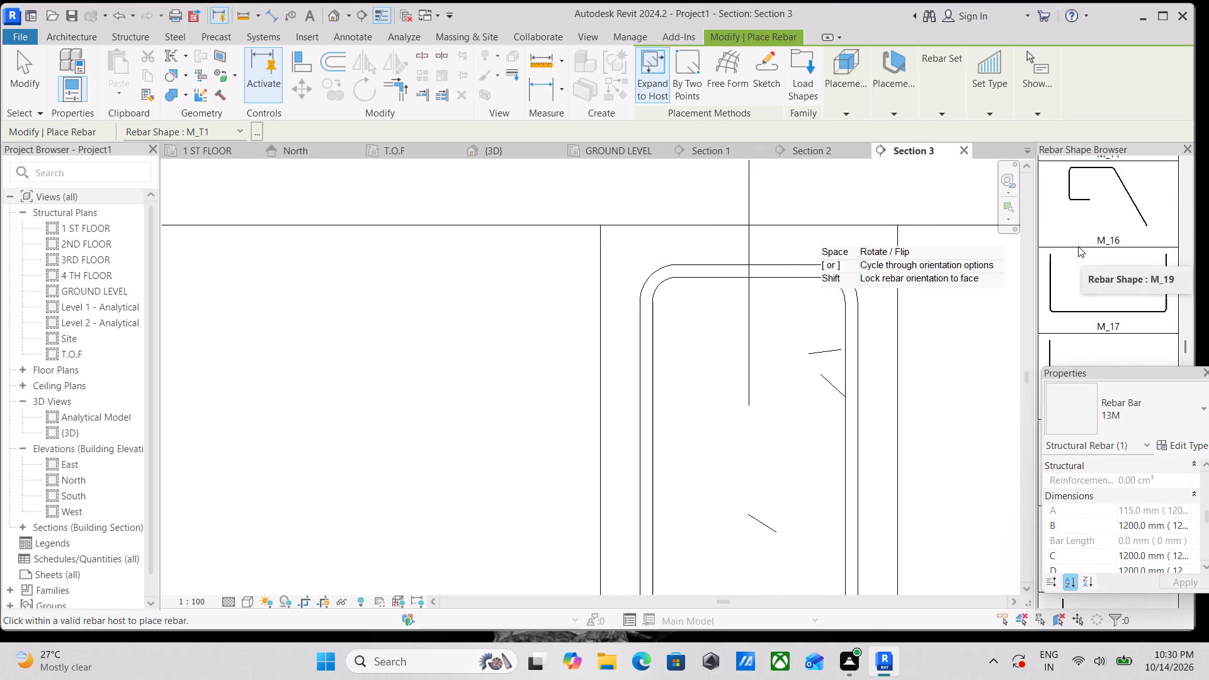
scroll(1078, 246, up, 20)
scroll(1078, 246, up, 10)
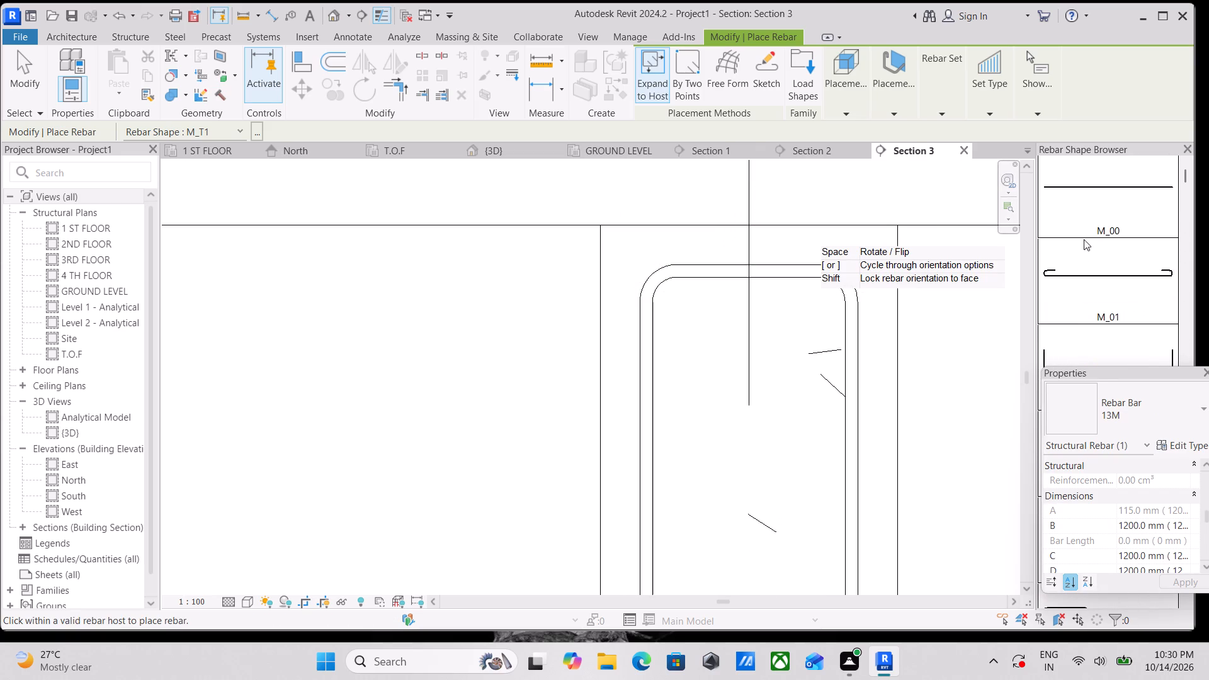
scroll(1084, 239, up, 9)
click(1108, 181)
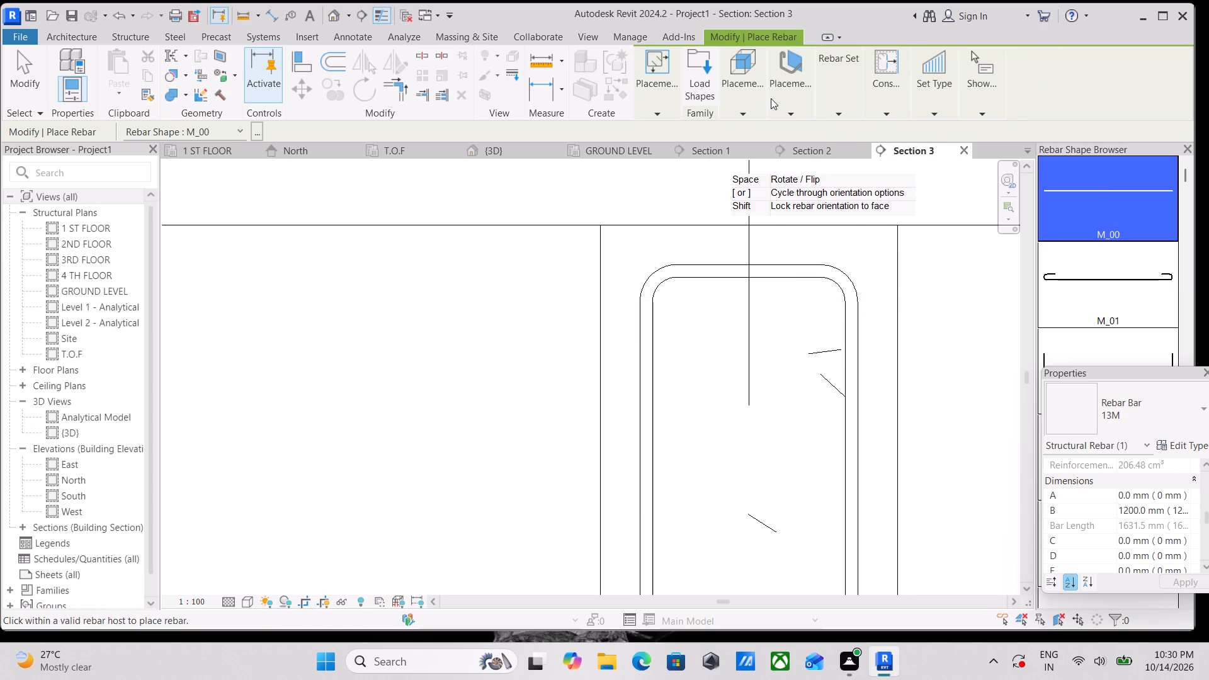
click(788, 107)
click(911, 144)
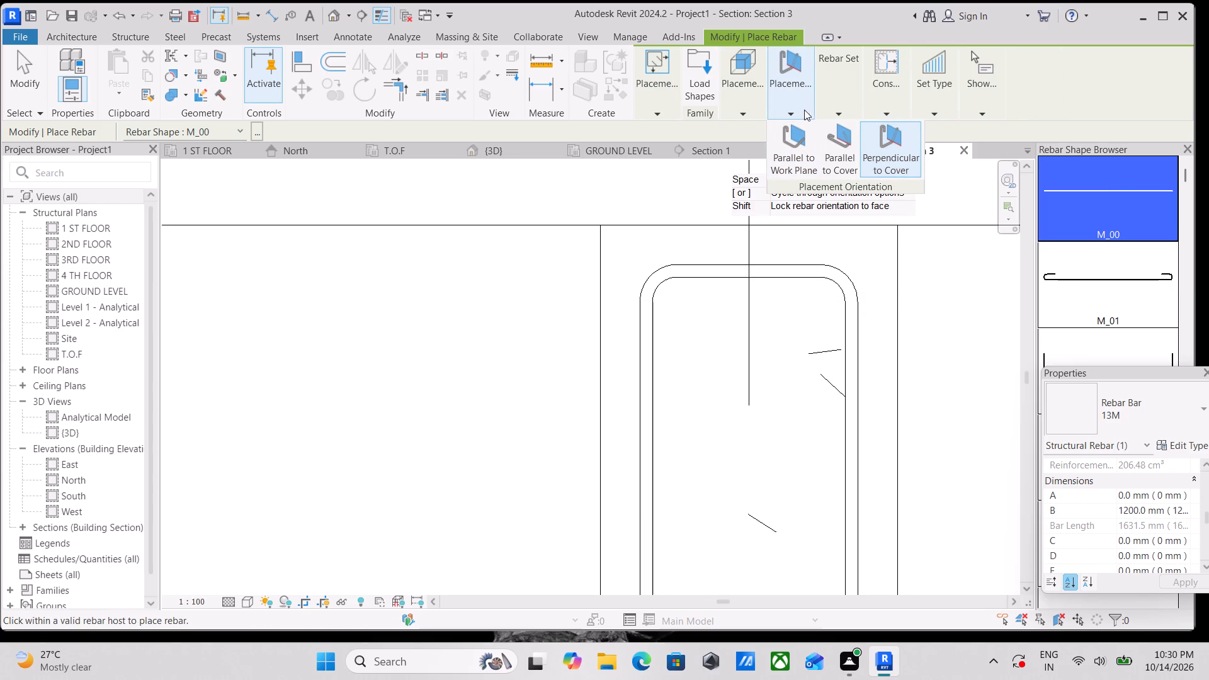
click(875, 139)
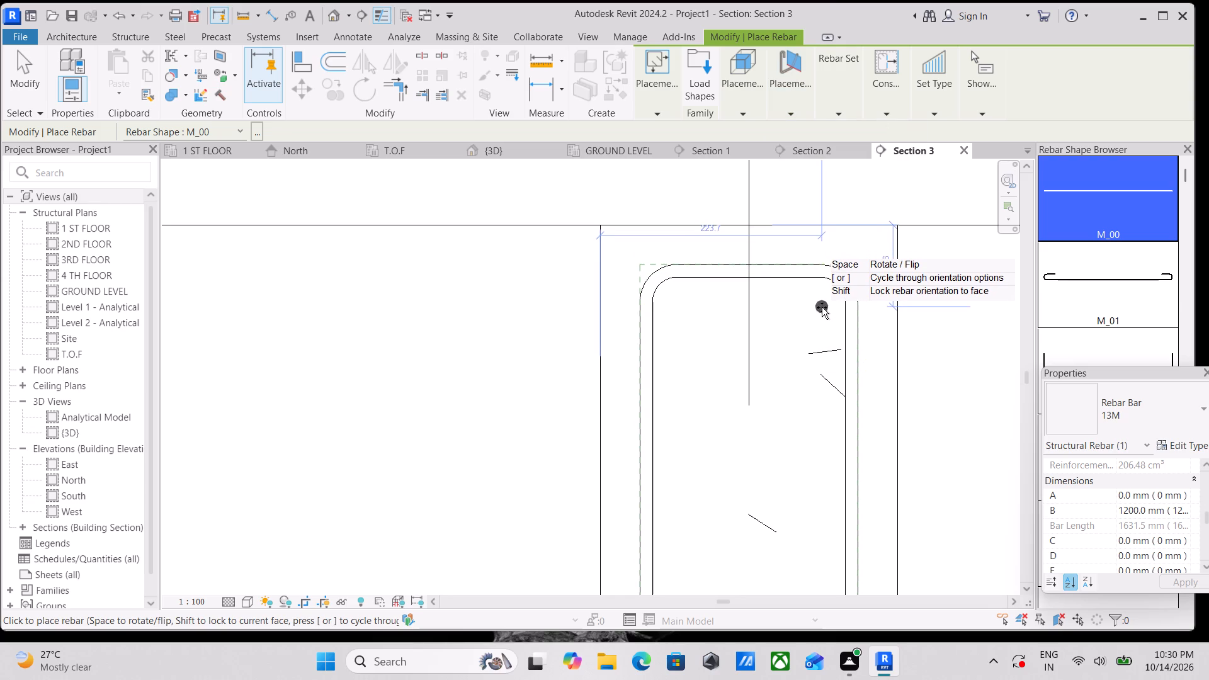
click(822, 303)
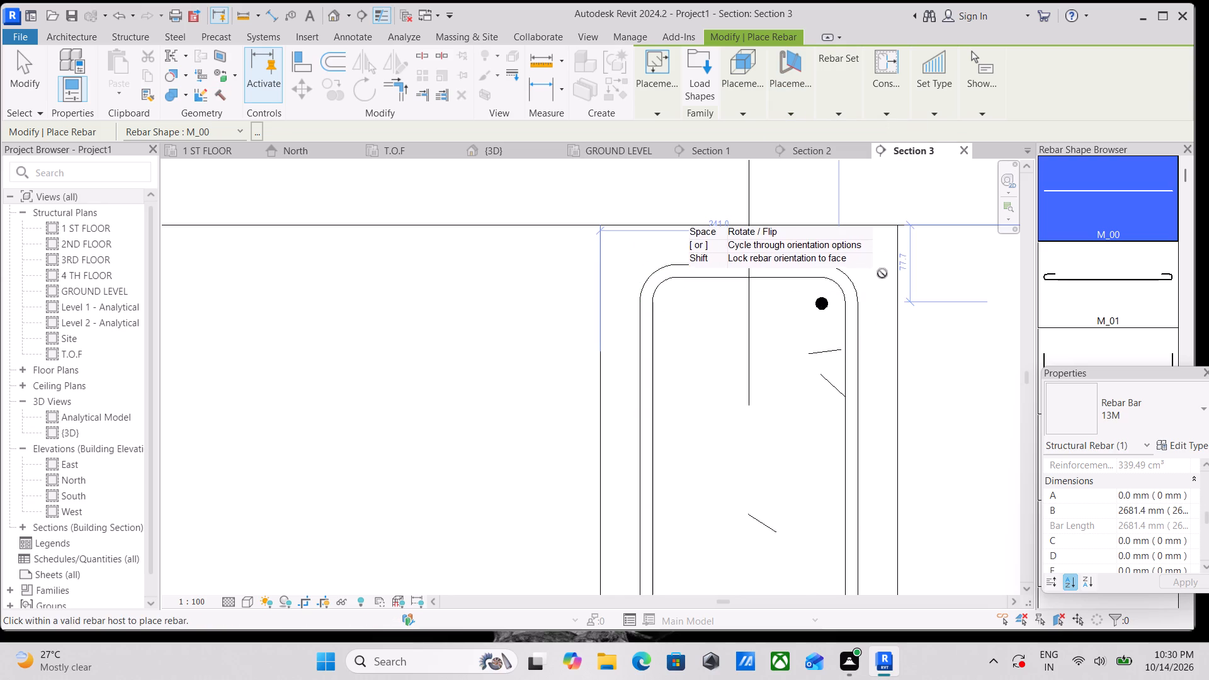
key(Escape)
Set the straight bar's layout to Fixed Number with a quantity of 4, distributed down the stirrup's side.
click(821, 305)
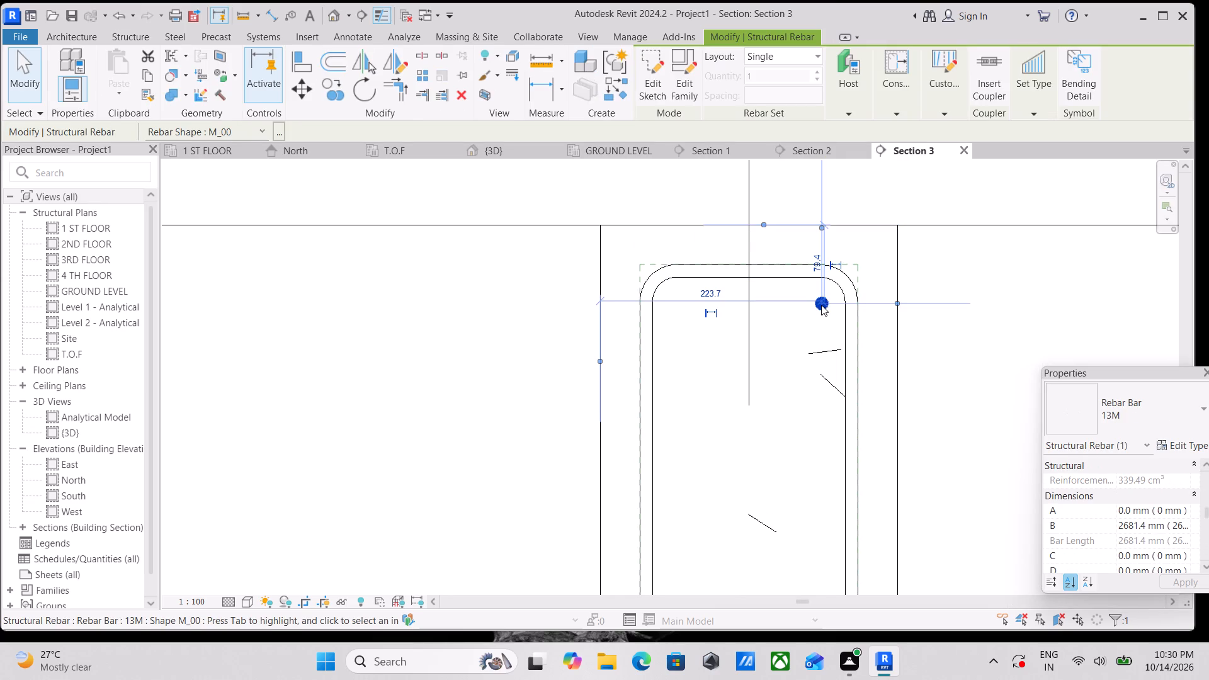
scroll(821, 305, down, 2)
click(805, 57)
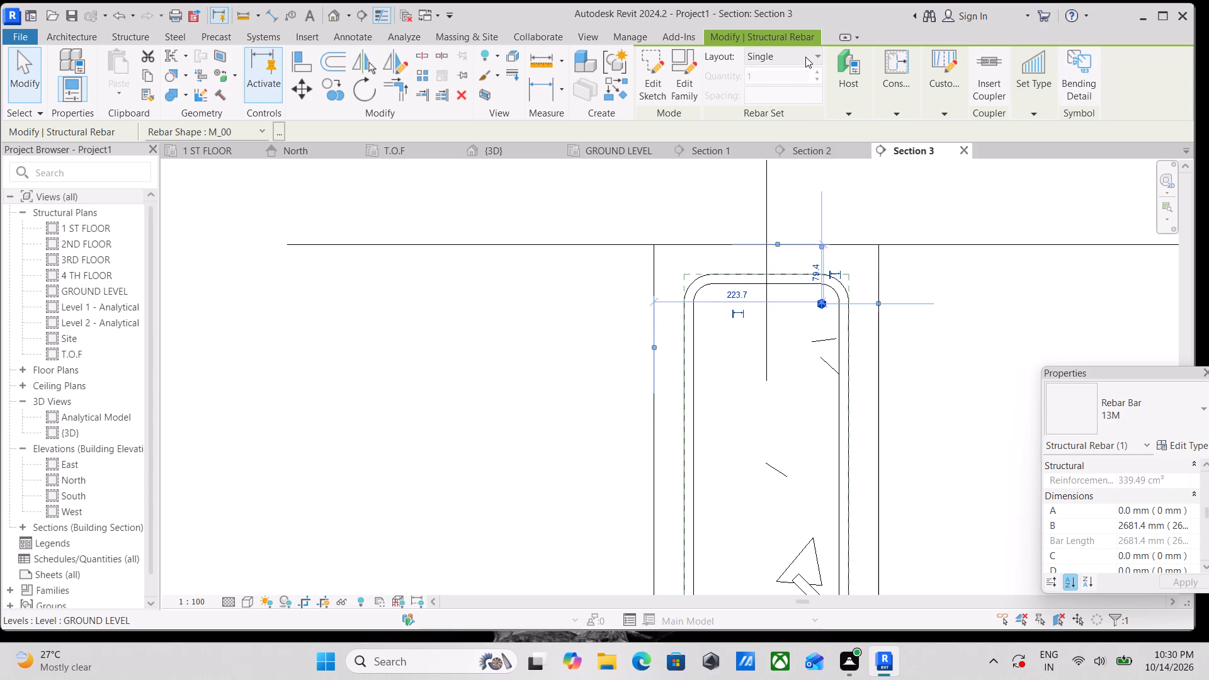
click(788, 88)
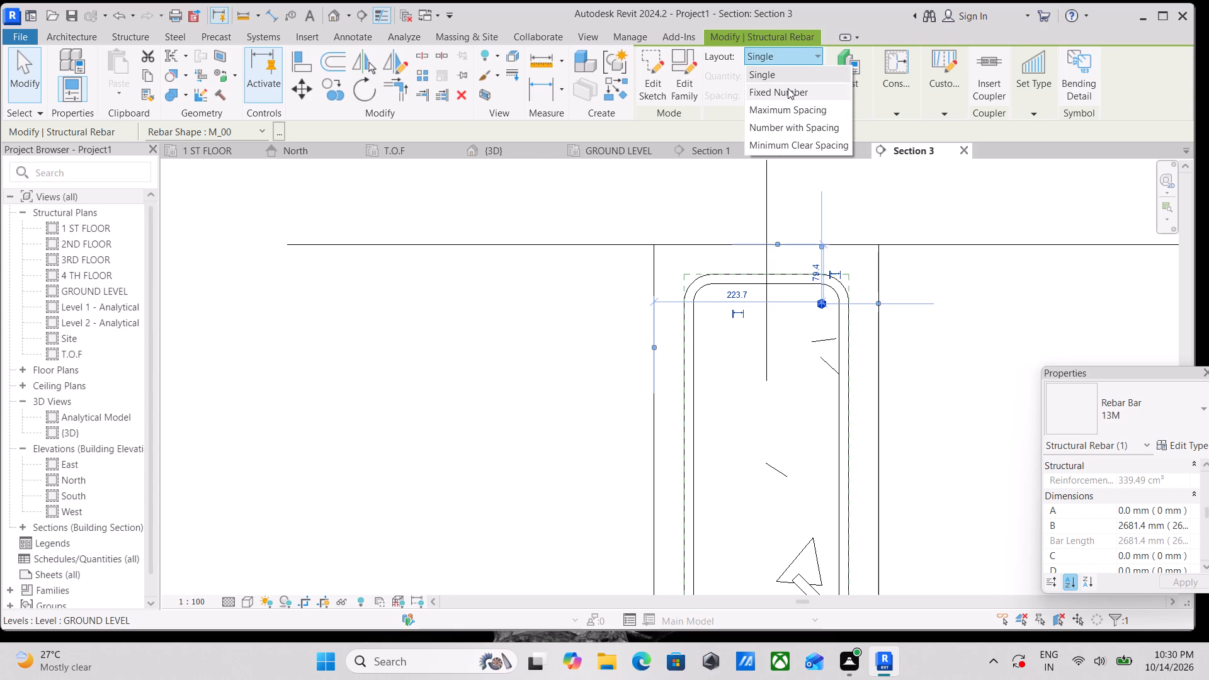
scroll(811, 263, down, 5)
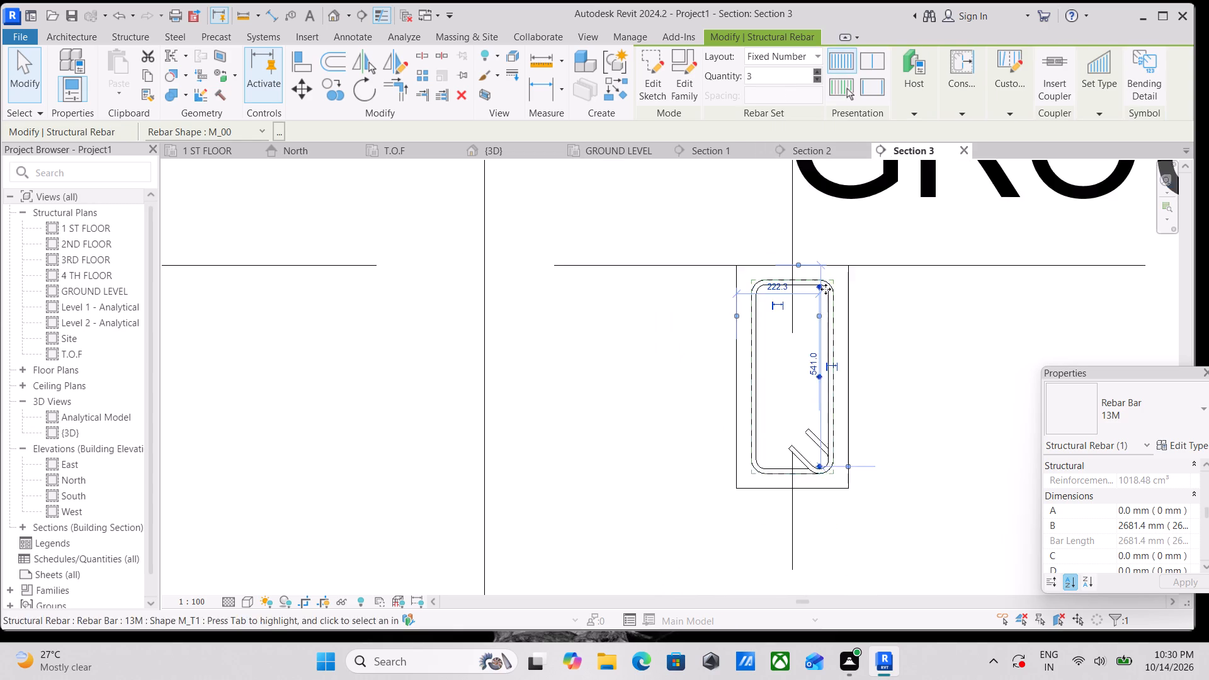
middle_drag(828, 282, 838, 228)
scroll(826, 184, up, 2)
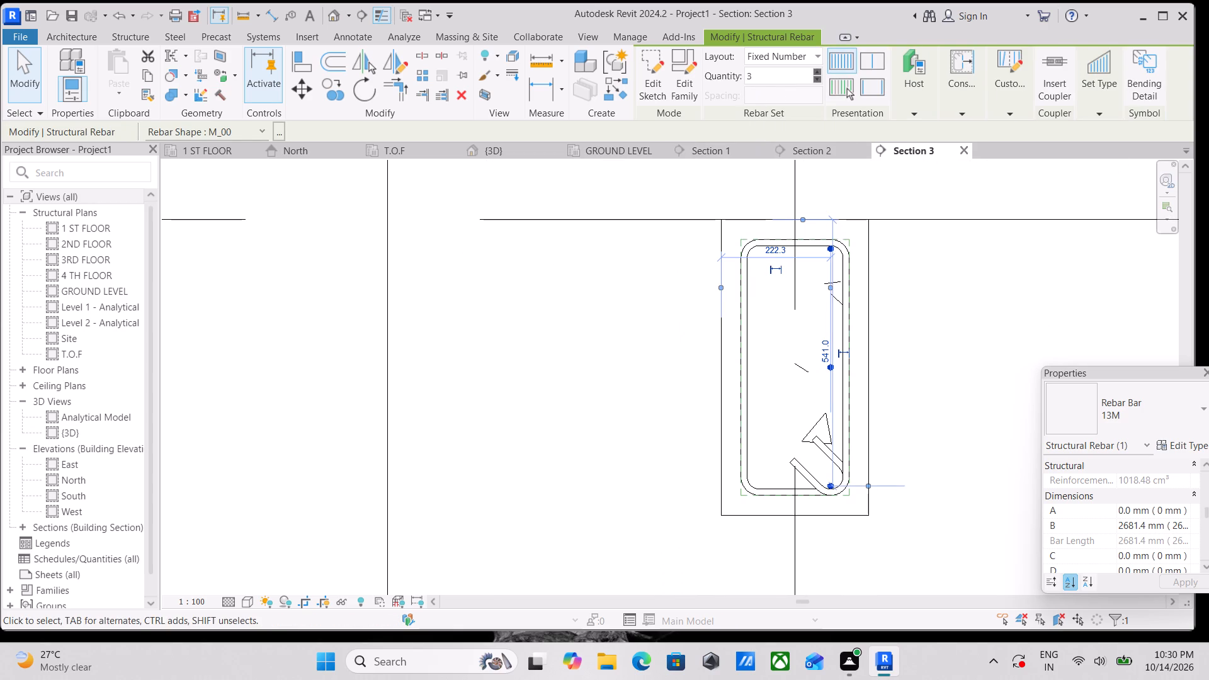
drag(768, 77, 717, 70)
key(4)
key(Return)
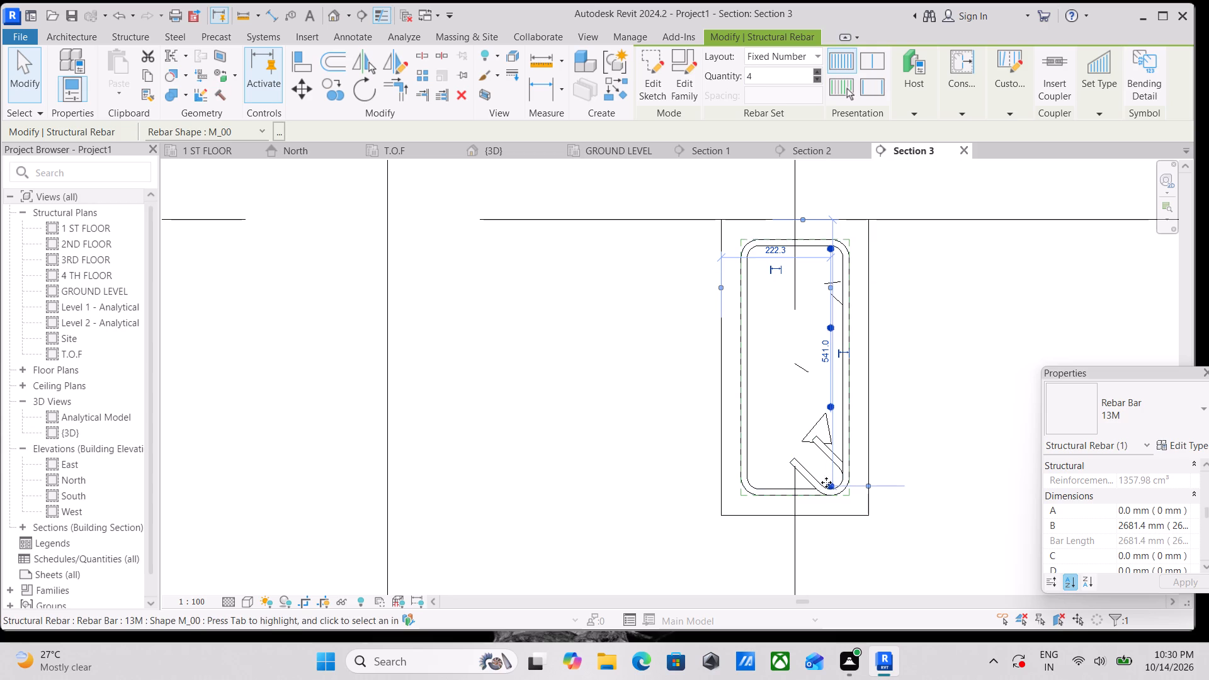
scroll(829, 479, up, 4)
key(Escape)
Set the four-bar set's view visibility to unobscured in the {3D} view.
click(830, 486)
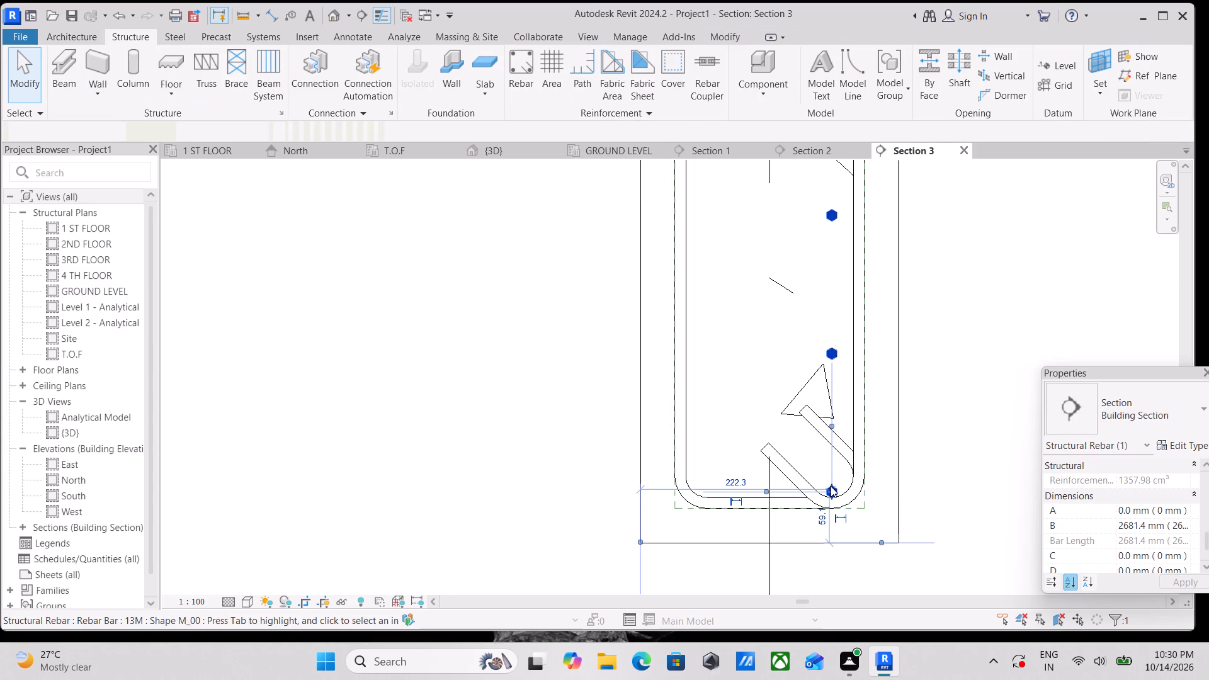
scroll(1079, 497, down, 3)
scroll(1005, 356, down, 2)
middle_drag(1004, 356, 986, 389)
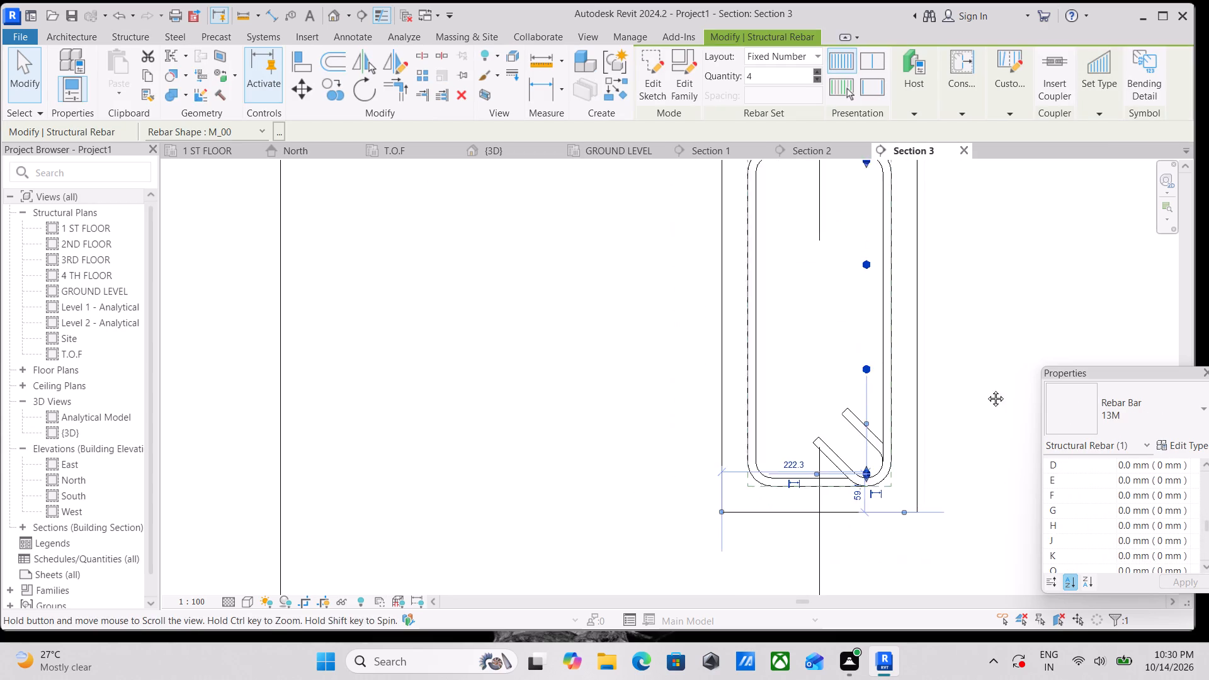
middle_drag(986, 389, 967, 416)
scroll(1121, 463, up, 11)
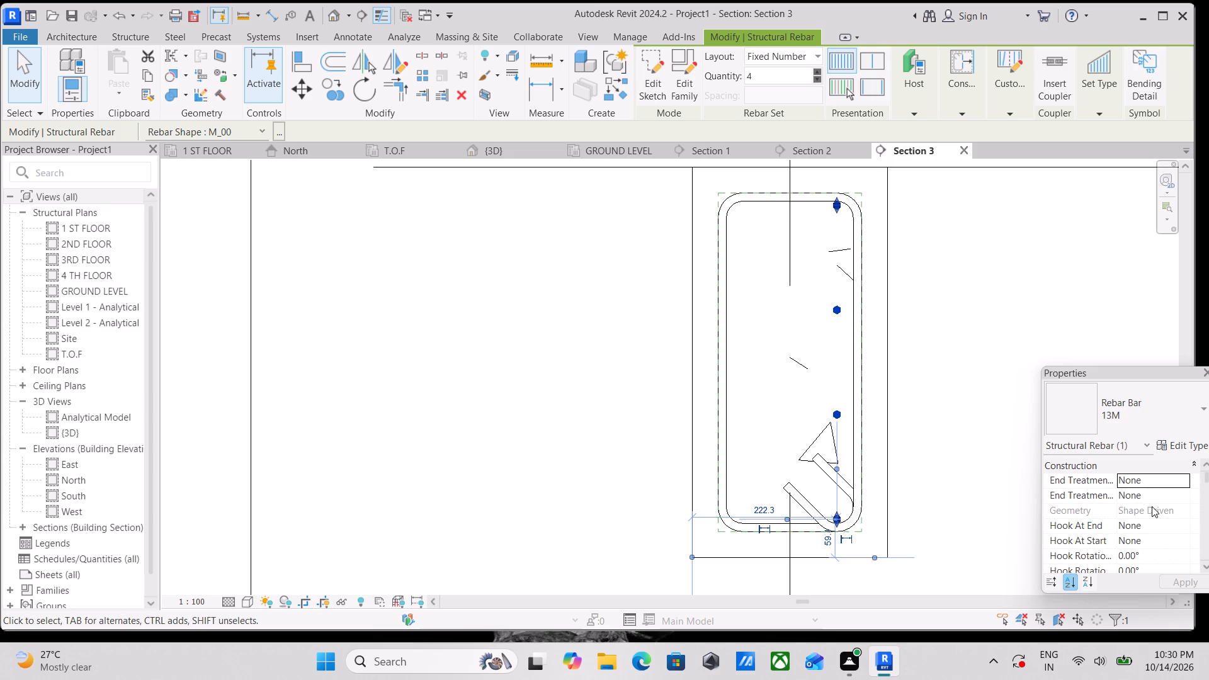
scroll(1152, 499, down, 5)
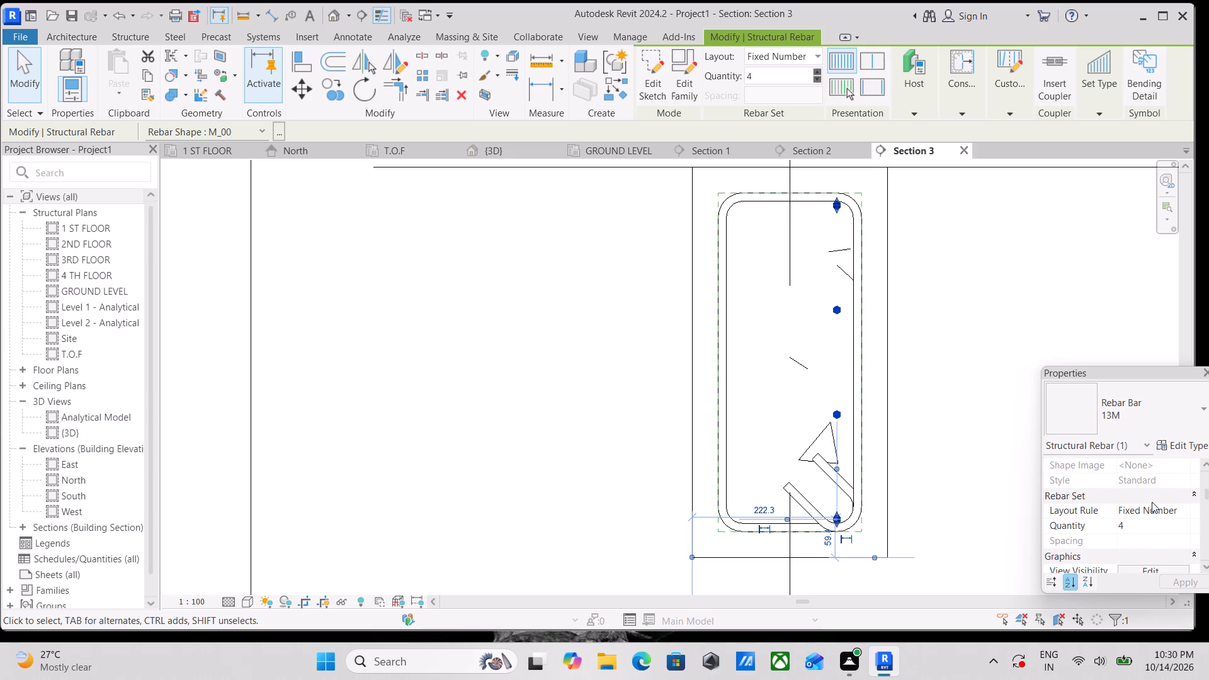
scroll(1152, 502, down, 2)
click(1155, 480)
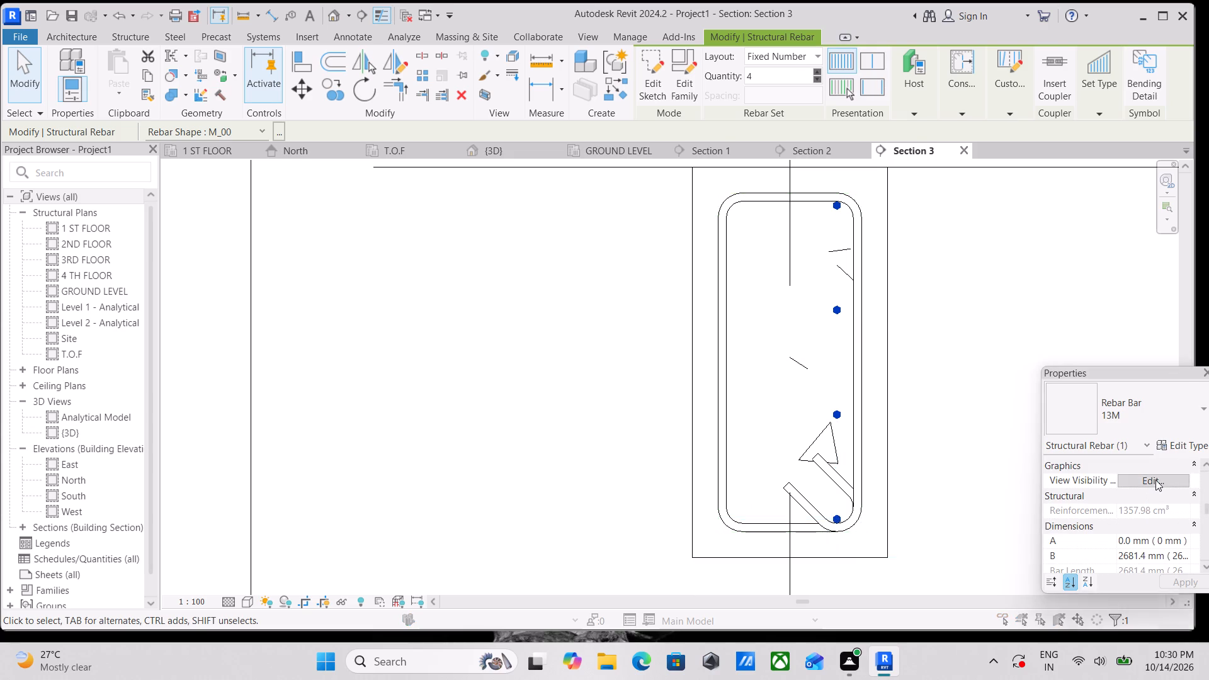
click(1111, 438)
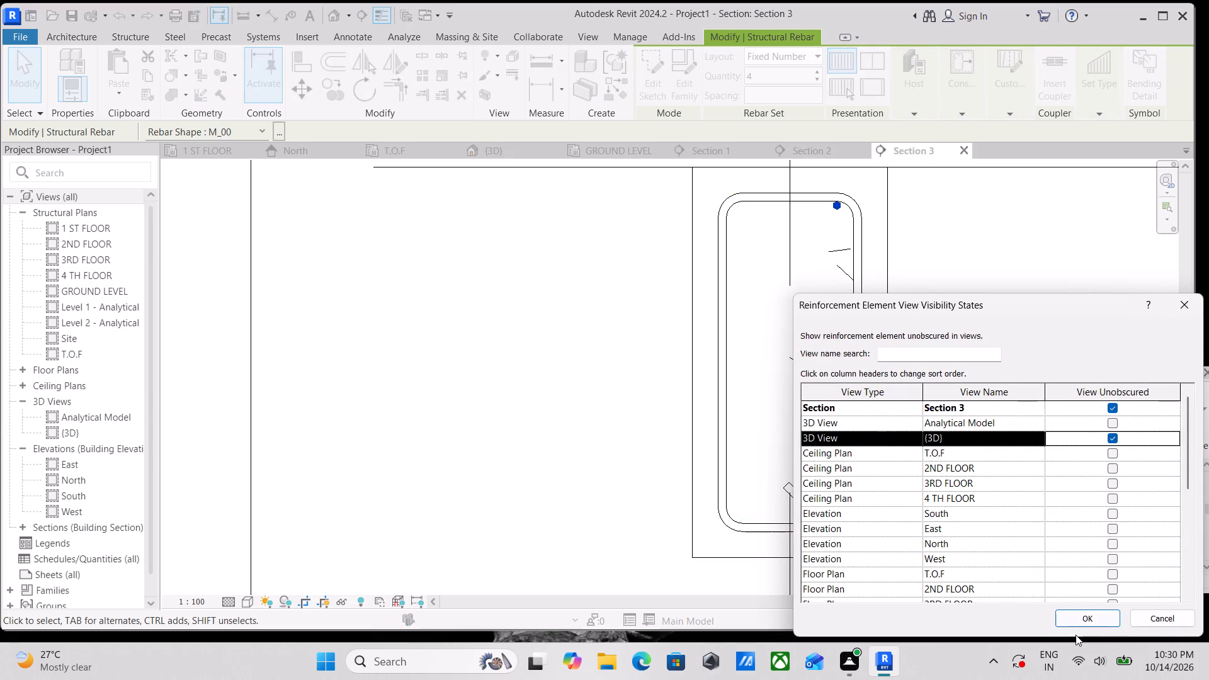
click(1079, 618)
Pull both ends of the bar set inward from the stirrup, with the lowest bar about 78 mm above the beam's underside.
scroll(851, 501, up, 3)
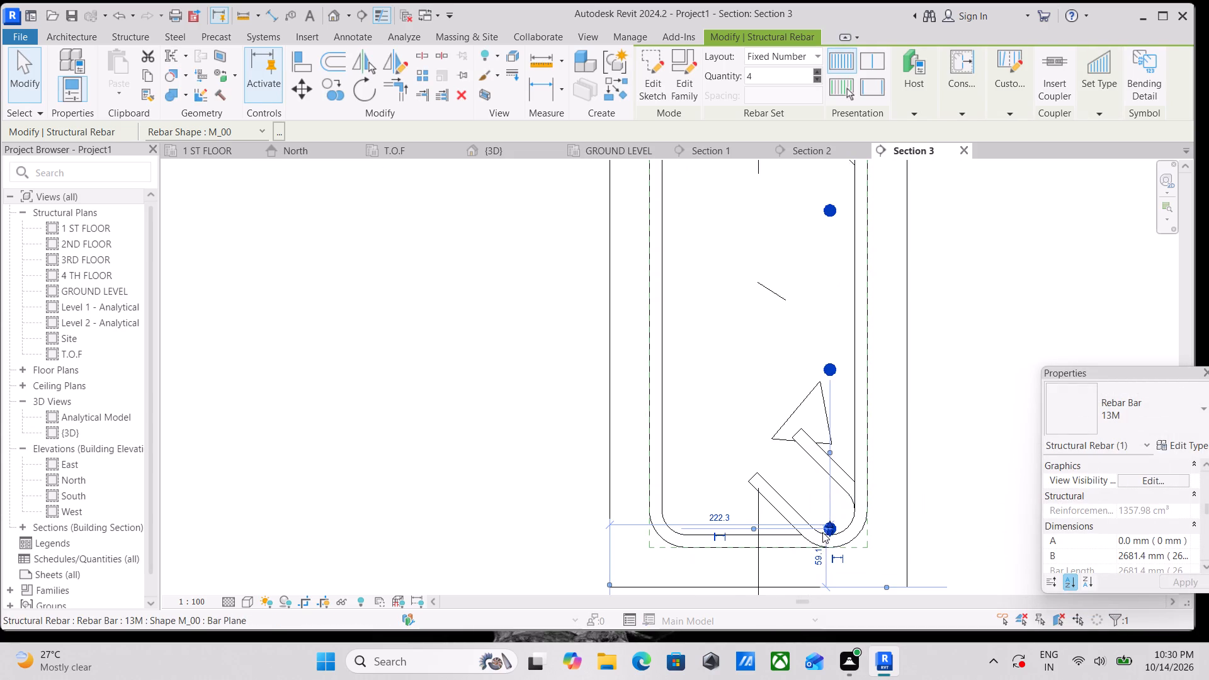
drag(826, 521, 832, 507)
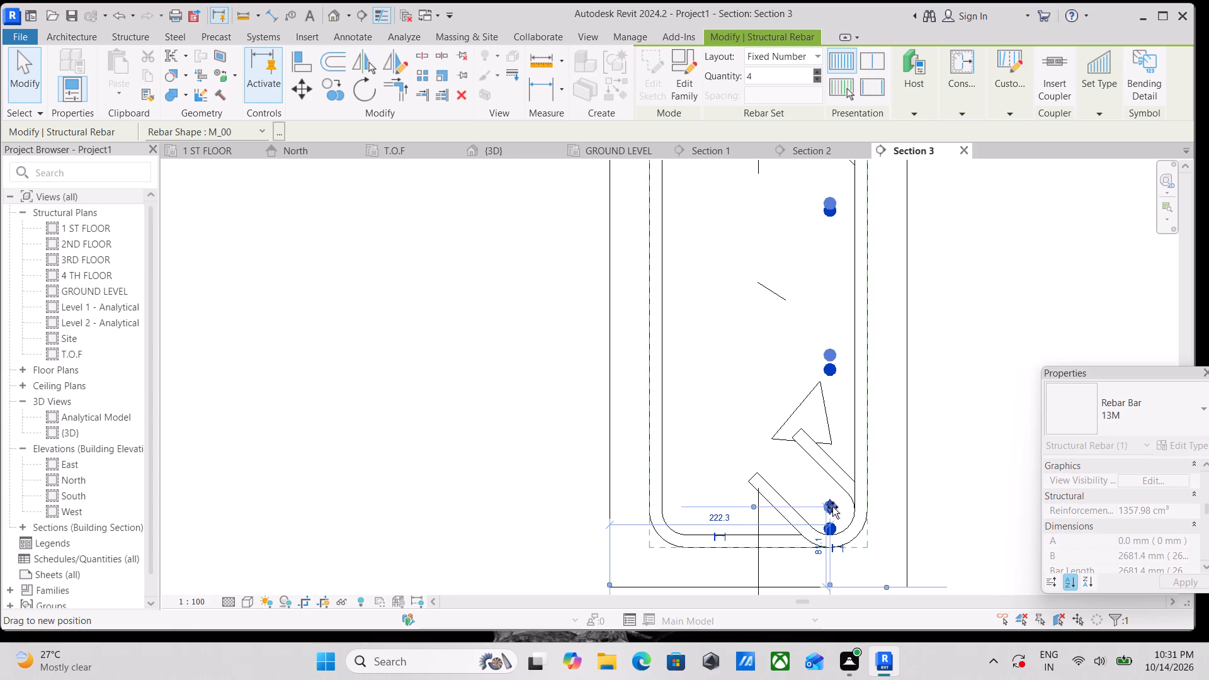
drag(832, 507, 834, 510)
scroll(842, 463, down, 3)
middle_drag(842, 463, 837, 538)
scroll(826, 275, up, 3)
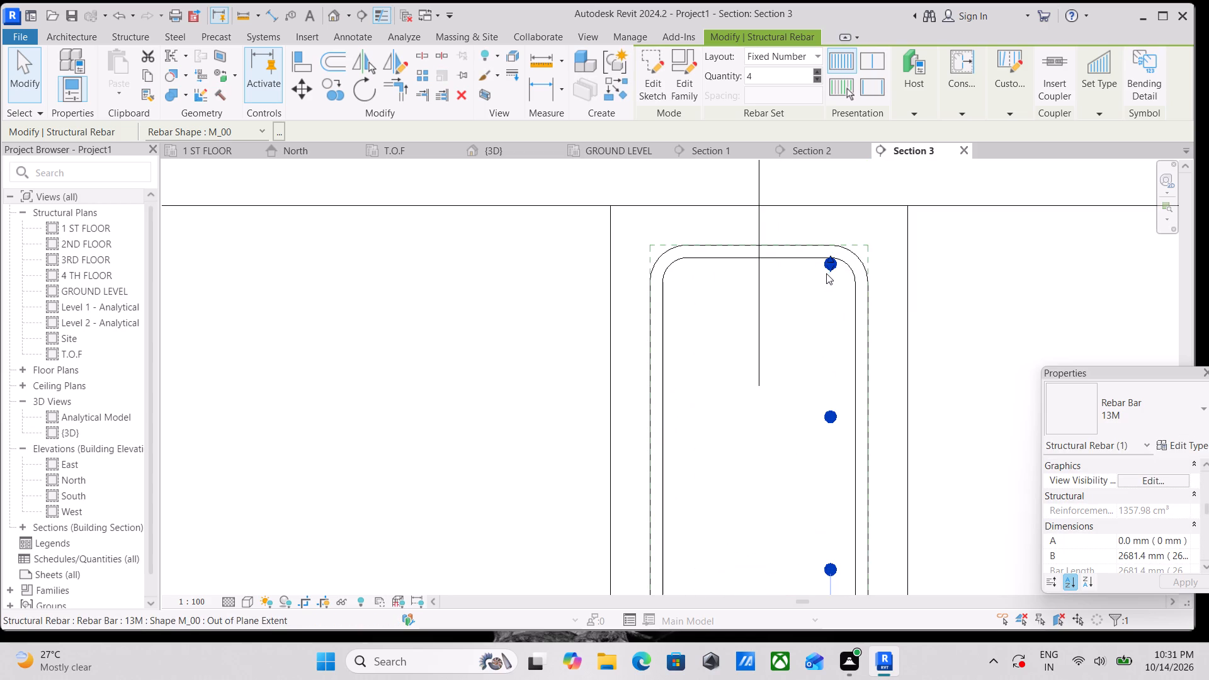
drag(832, 269, 836, 282)
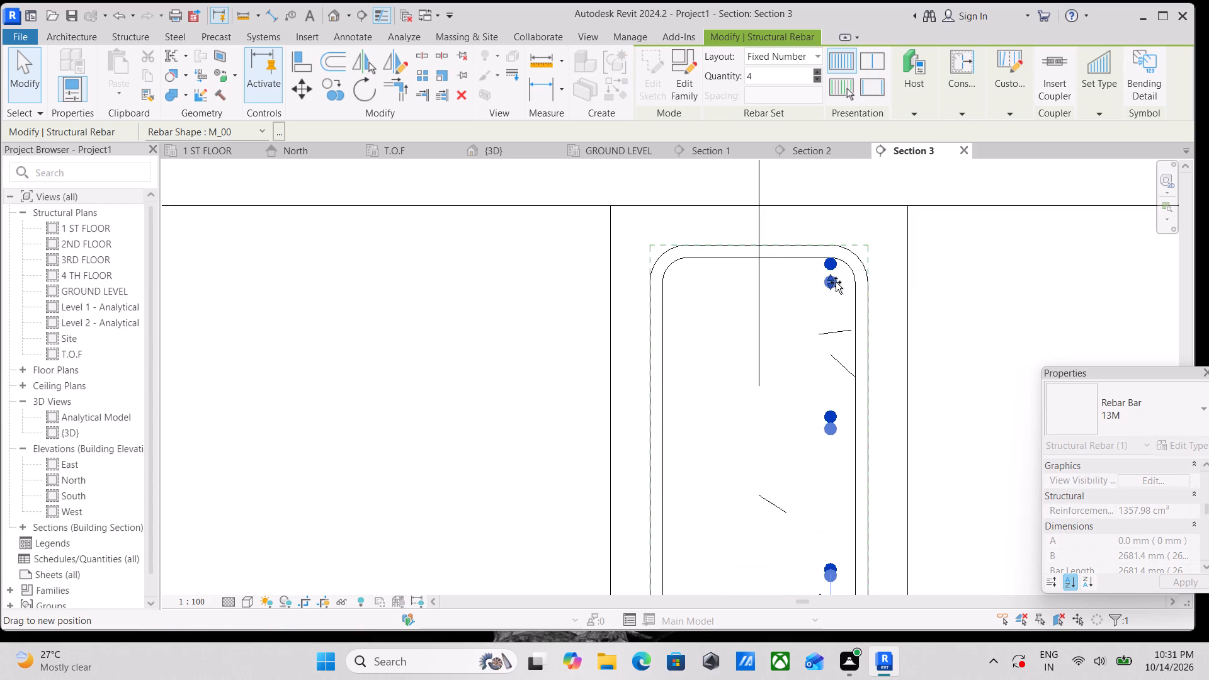
drag(836, 282, 836, 283)
scroll(848, 291, down, 4)
scroll(897, 324, down, 3)
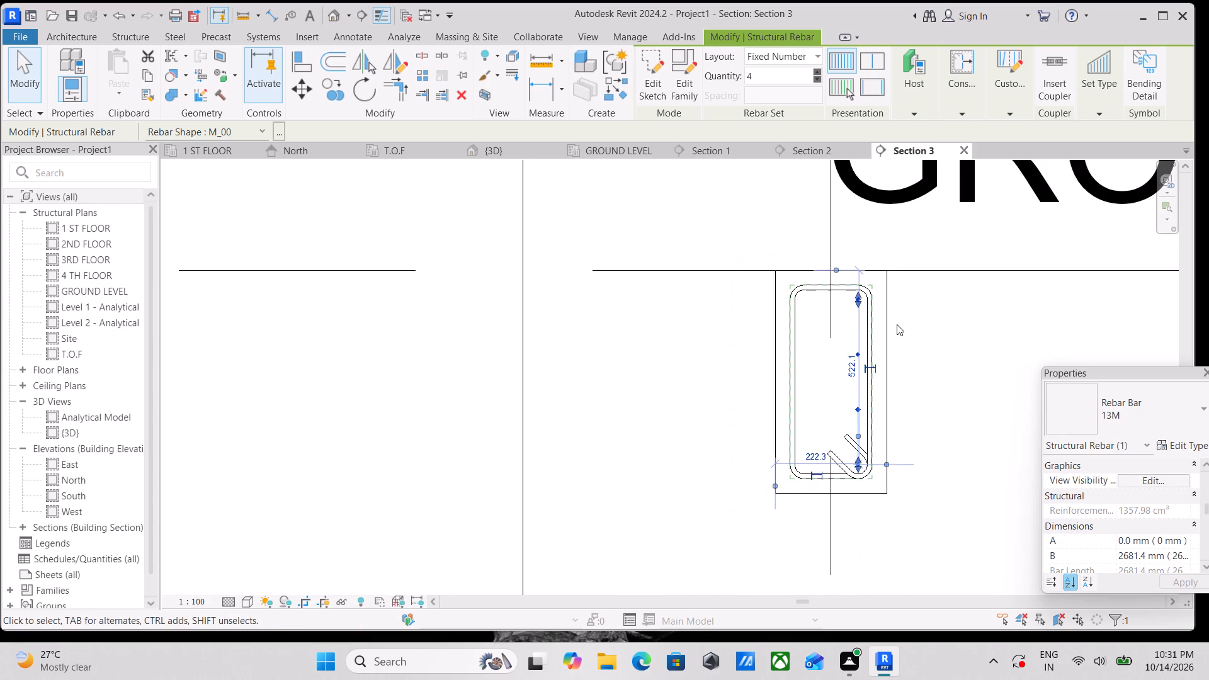
scroll(867, 388, up, 3)
key(Escape)
Mirror a copy of the four-bar longitudinal set about the ground beam's vertical centreline, to the stirrup's opposite side.
scroll(846, 455, up, 1)
middle_drag(851, 450, 878, 421)
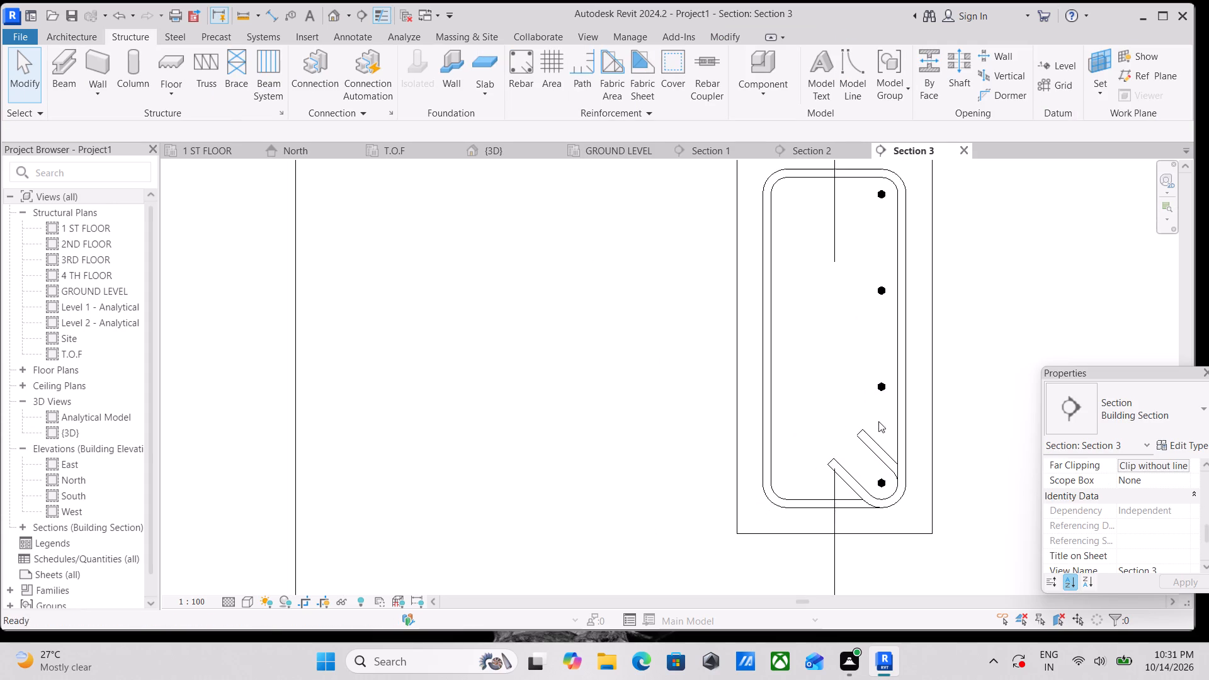
scroll(879, 380, down, 1)
middle_drag(880, 380, 893, 404)
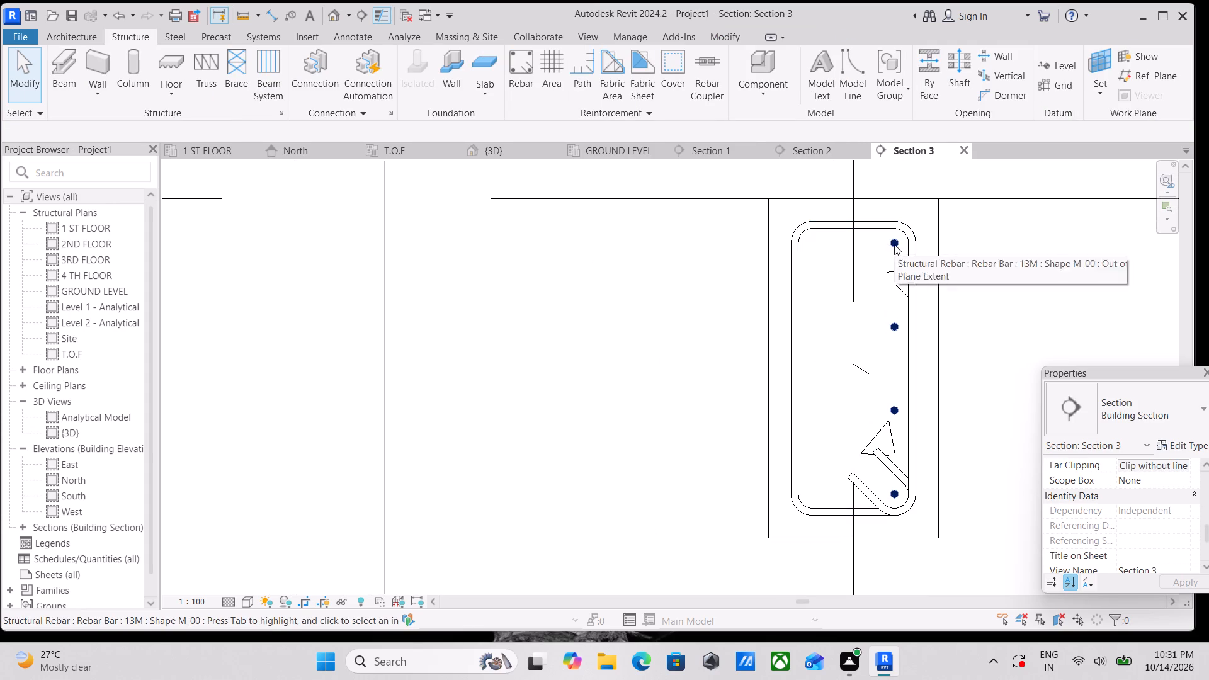
text(dm)
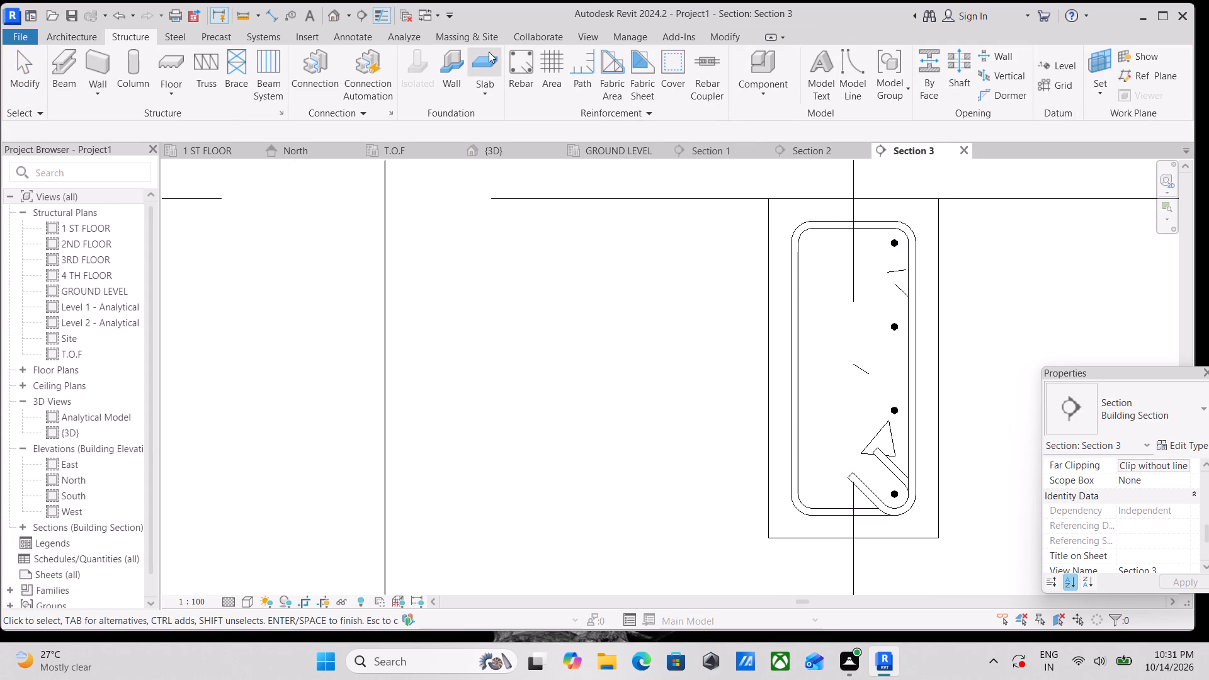
key(Escape)
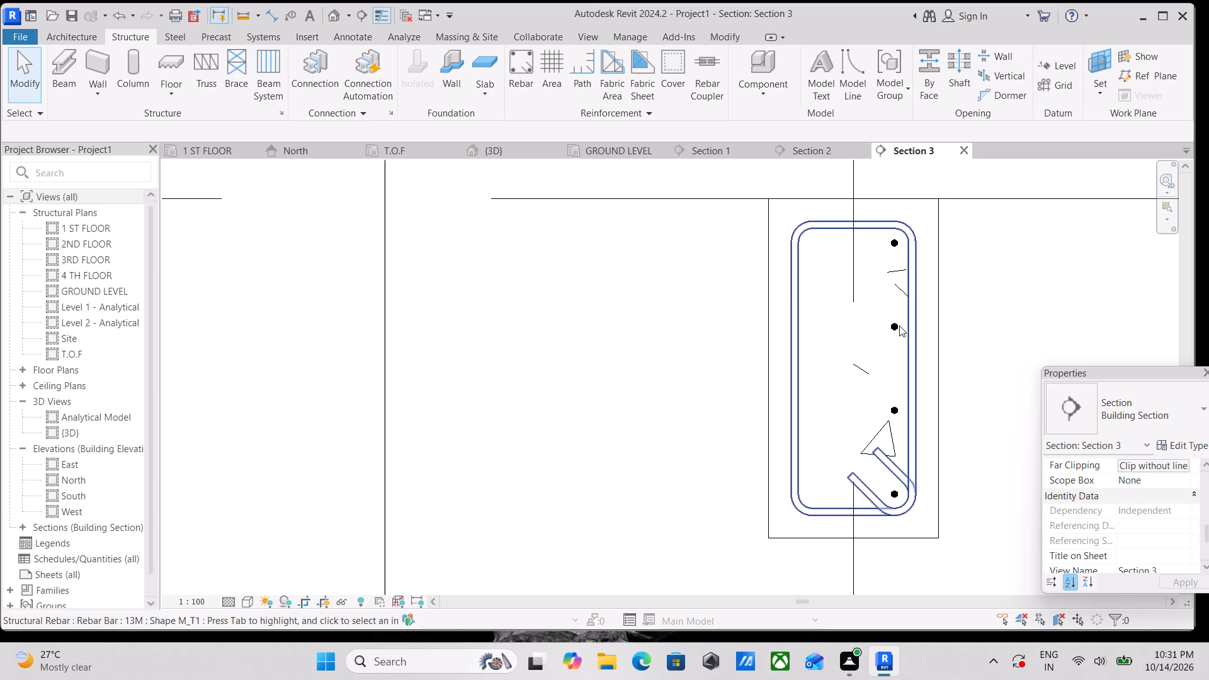
click(894, 326)
key(d)
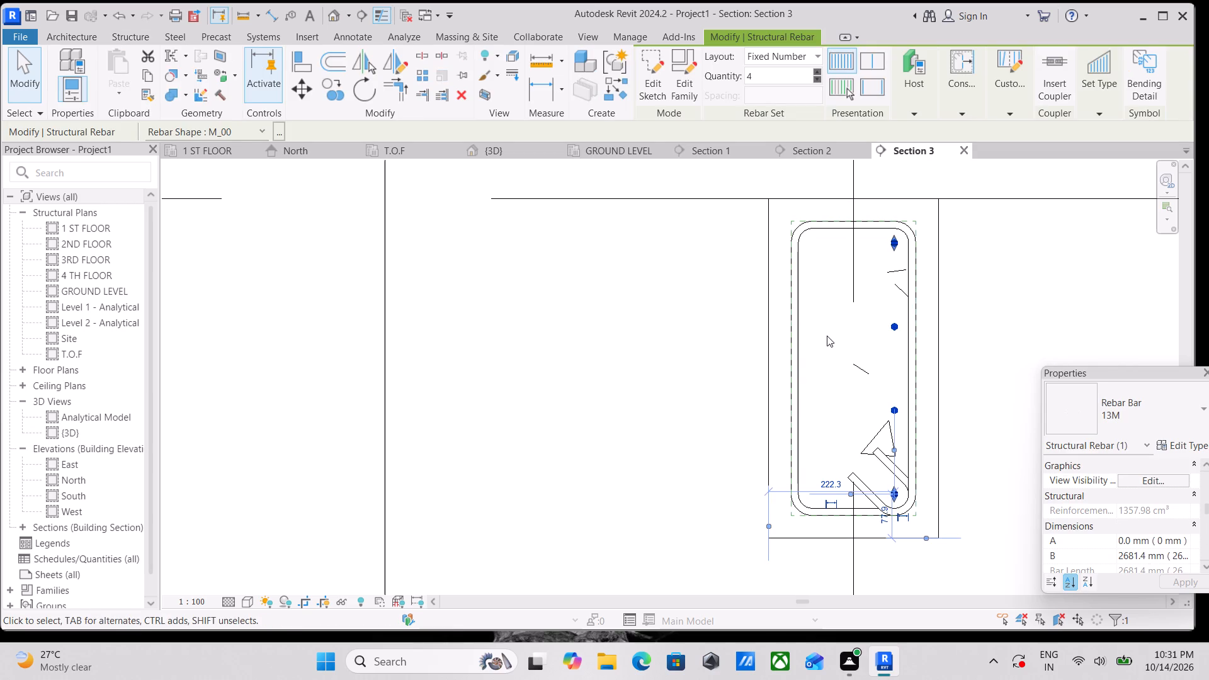
key(m)
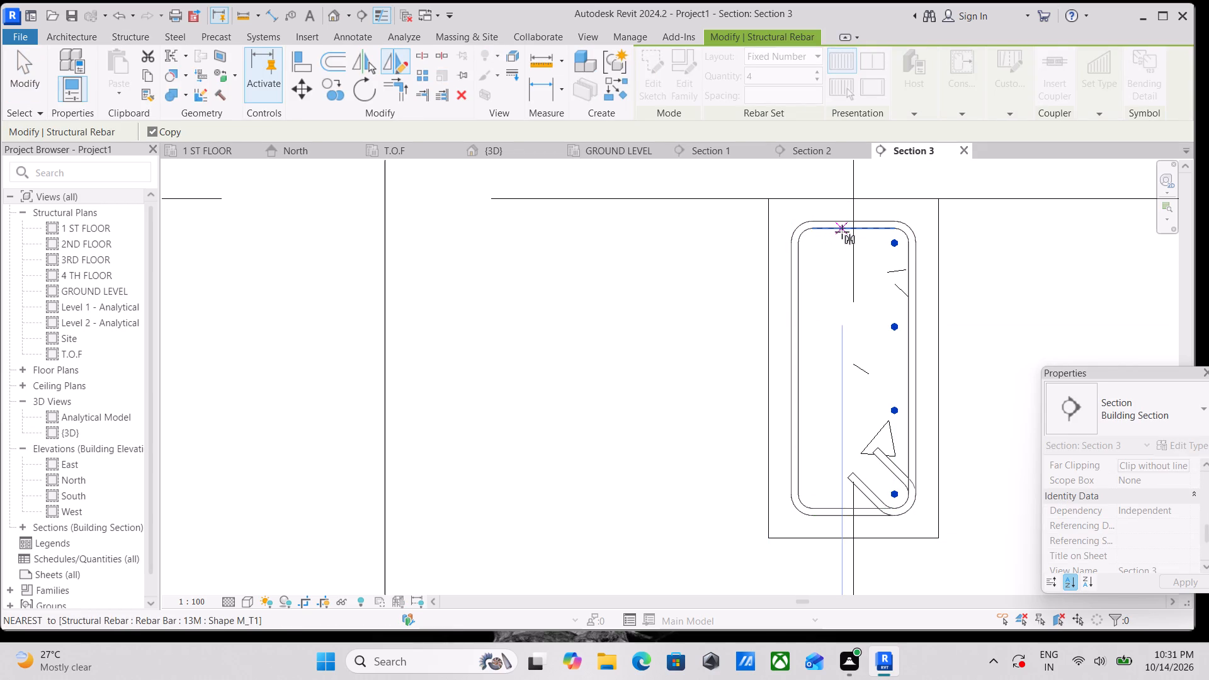
click(856, 231)
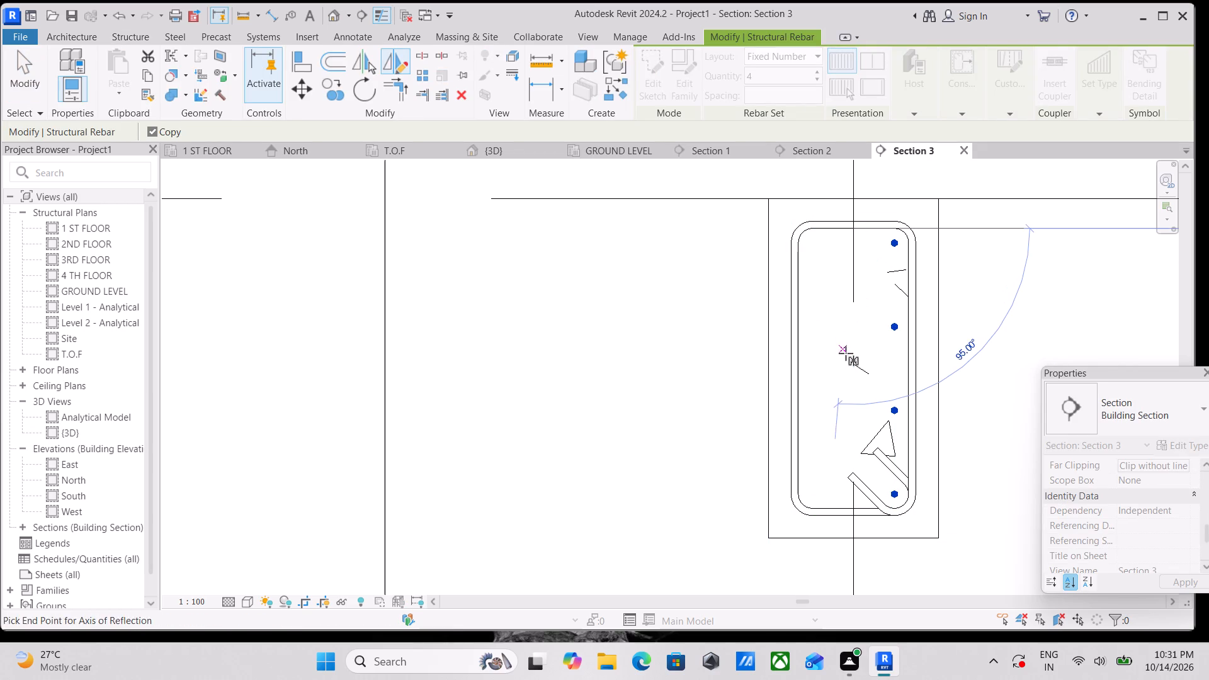
click(850, 356)
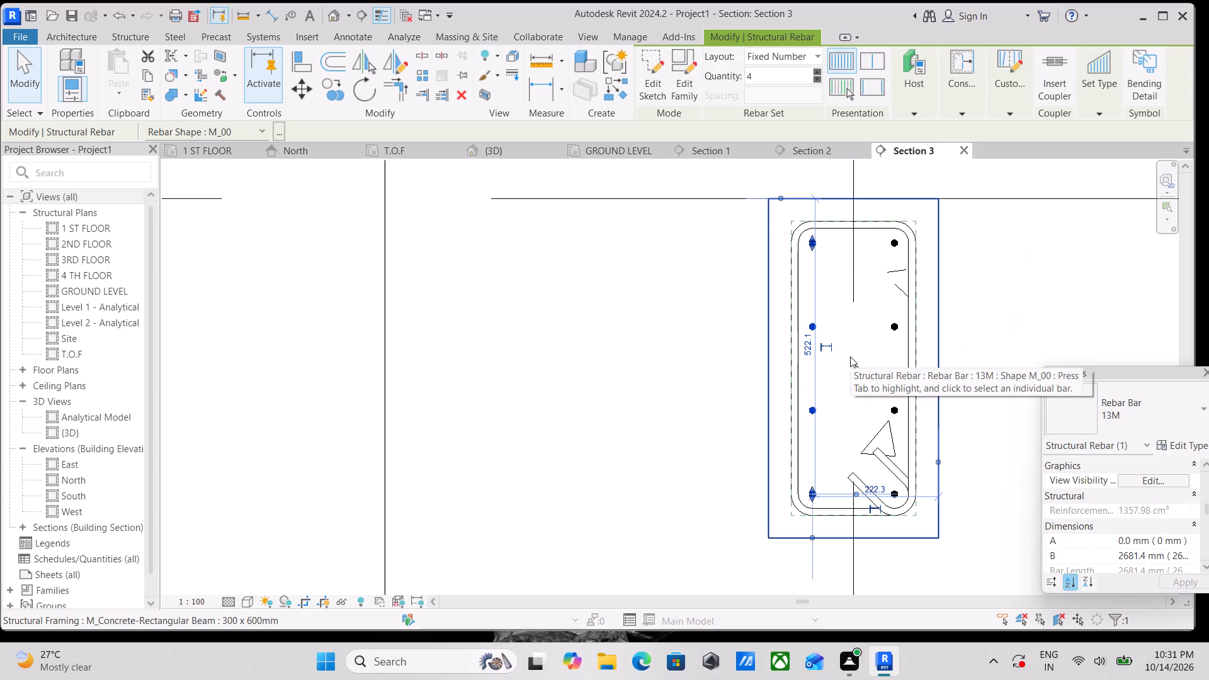
scroll(850, 356, down, 2)
key(Escape)
Check the view visibility states of the mirrored four-bar set.
click(824, 332)
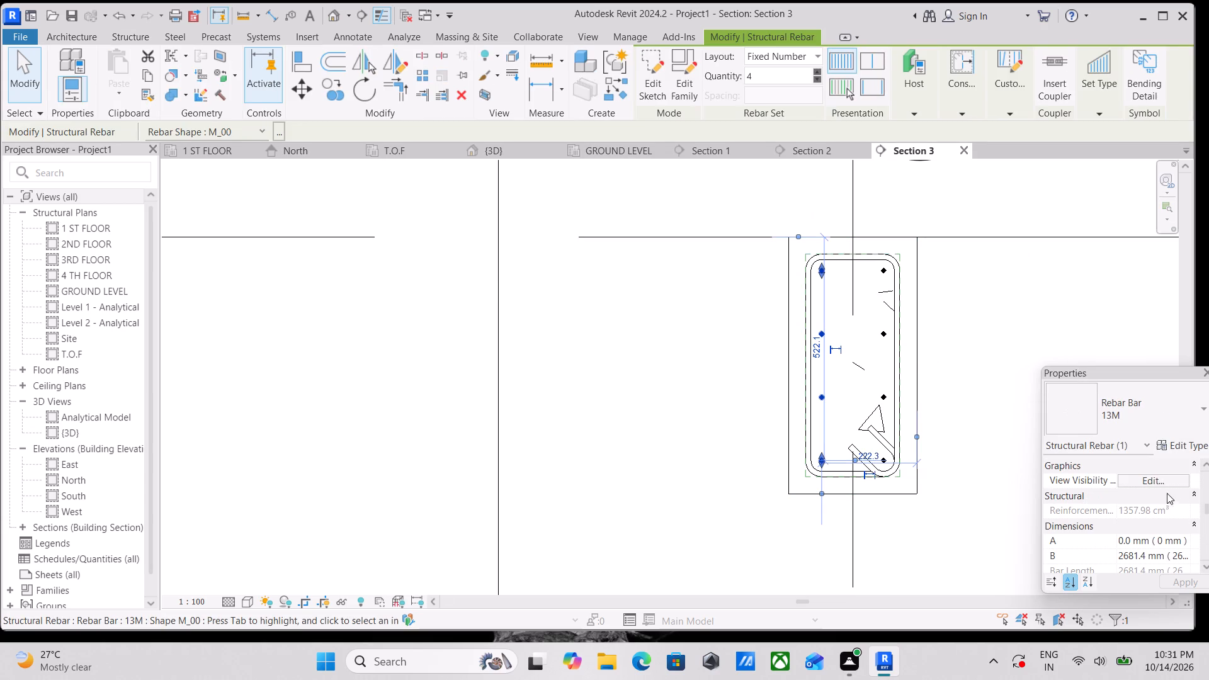
click(1161, 483)
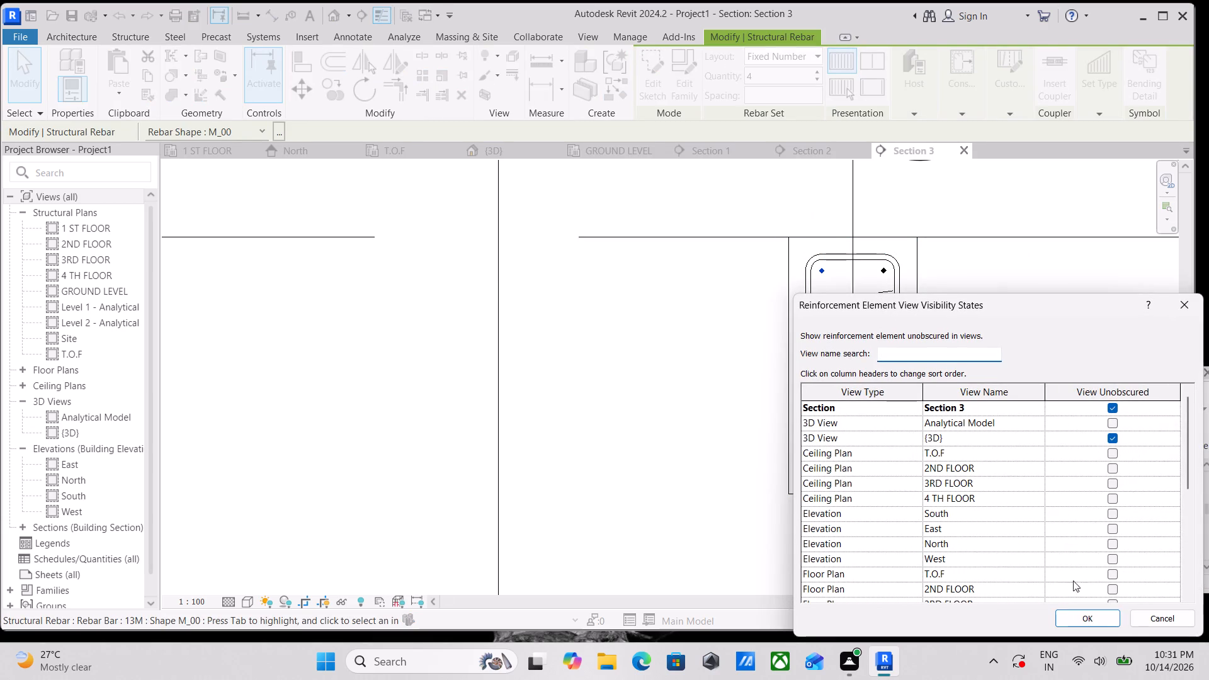
click(1082, 622)
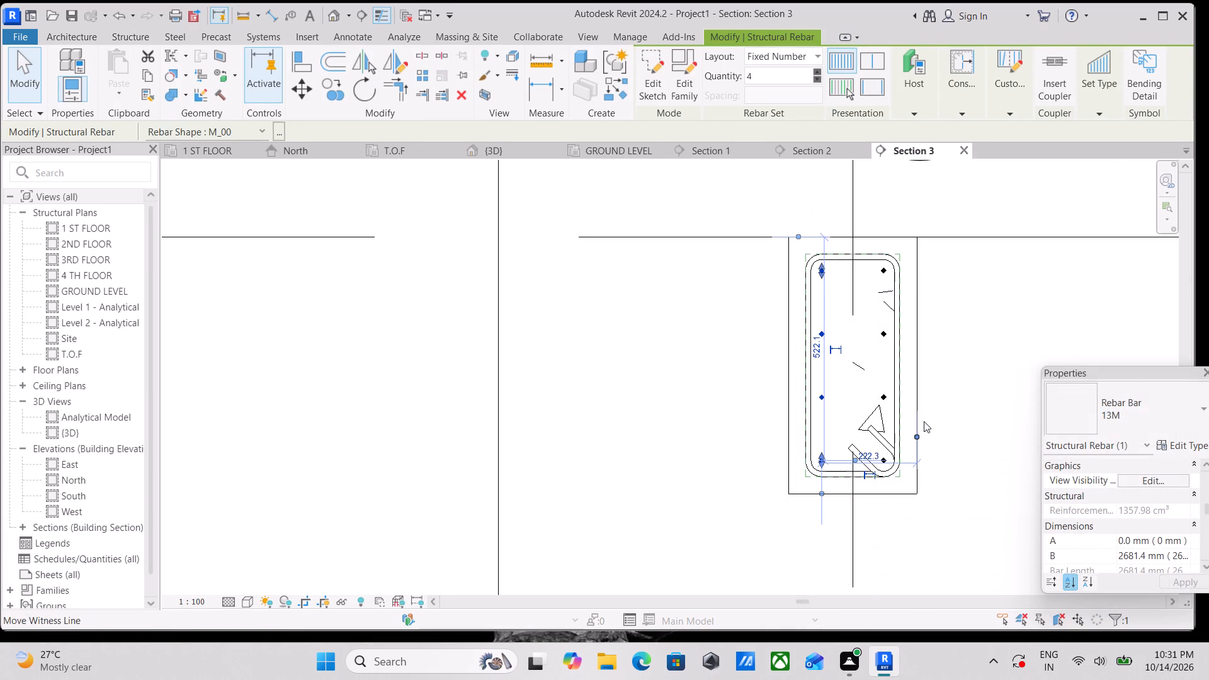
key(Escape)
In the {3D} view, set the ground beam stirrup's layout to Maximum Spacing at 150 mm.
scroll(923, 420, down, 9)
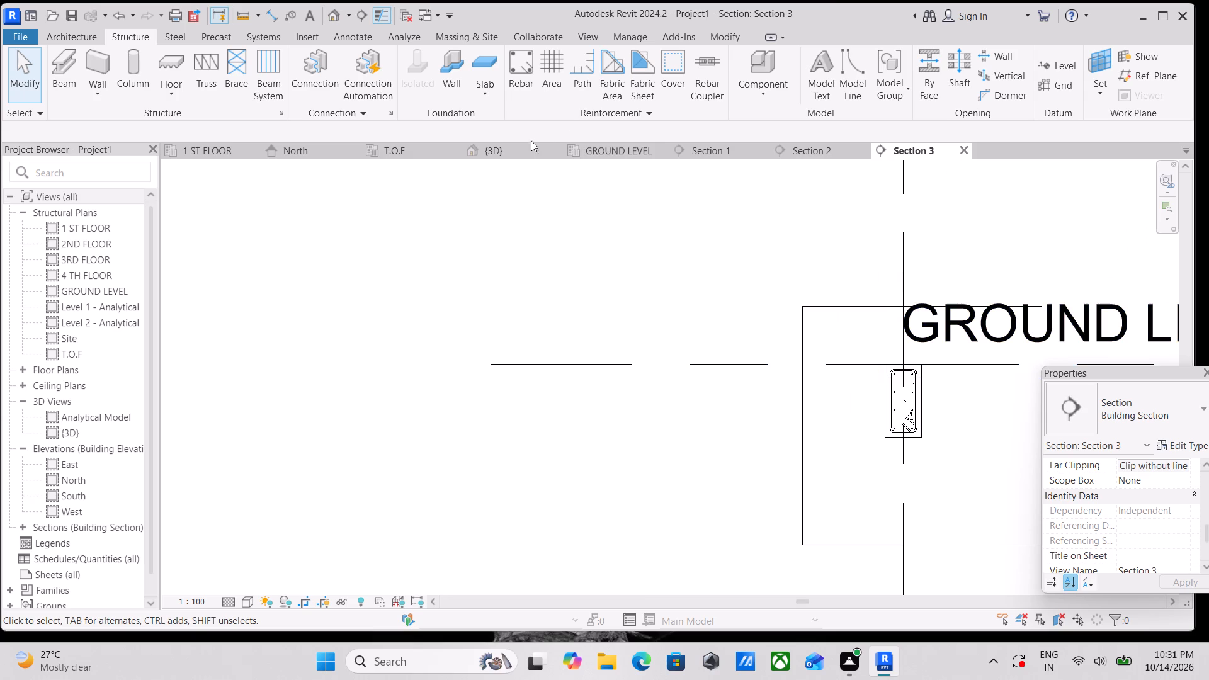
click(513, 147)
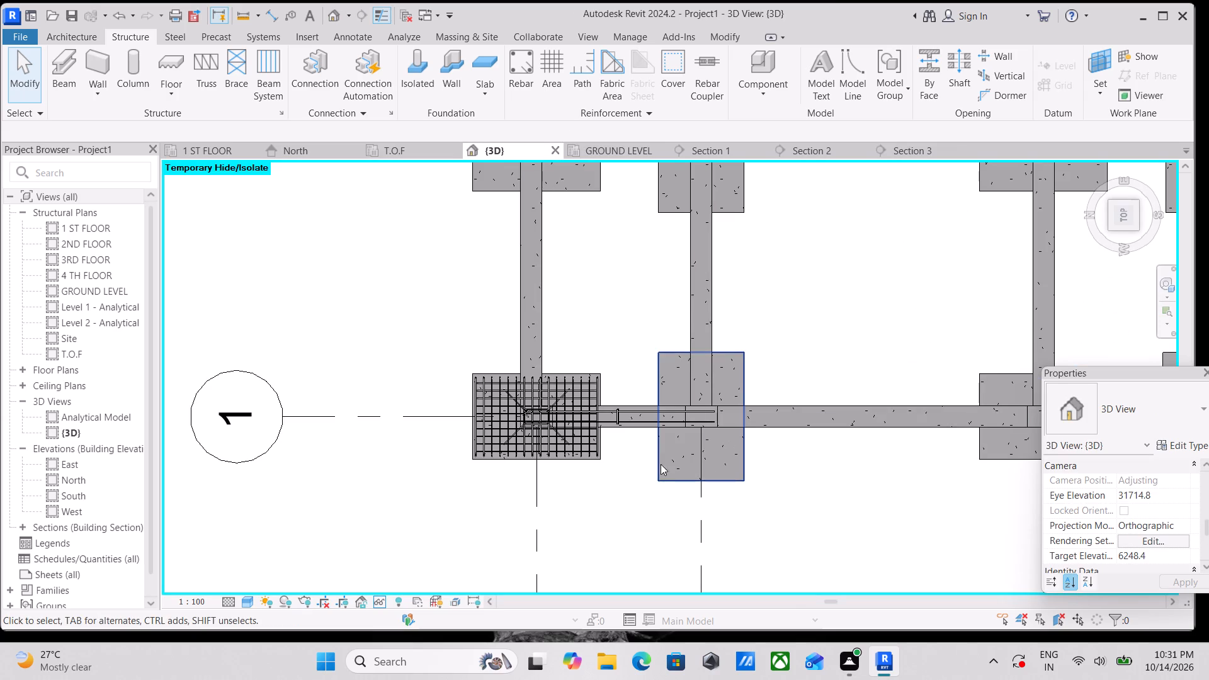
shift+middle_drag(671, 465, 740, 331)
scroll(820, 546, down, 3)
middle_drag(852, 500, 789, 265)
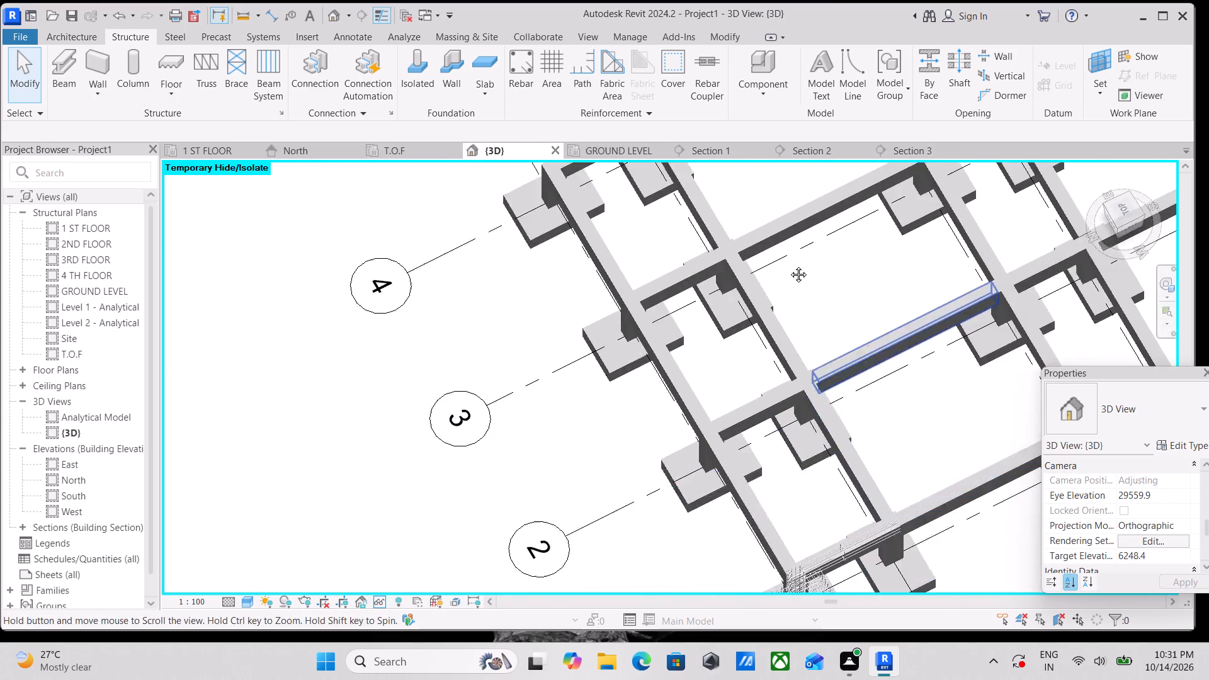
middle_drag(789, 265, 778, 219)
scroll(832, 387, up, 3)
shift+middle_drag(795, 448, 800, 283)
shift+scroll(794, 446, up, 1)
scroll(814, 441, up, 1)
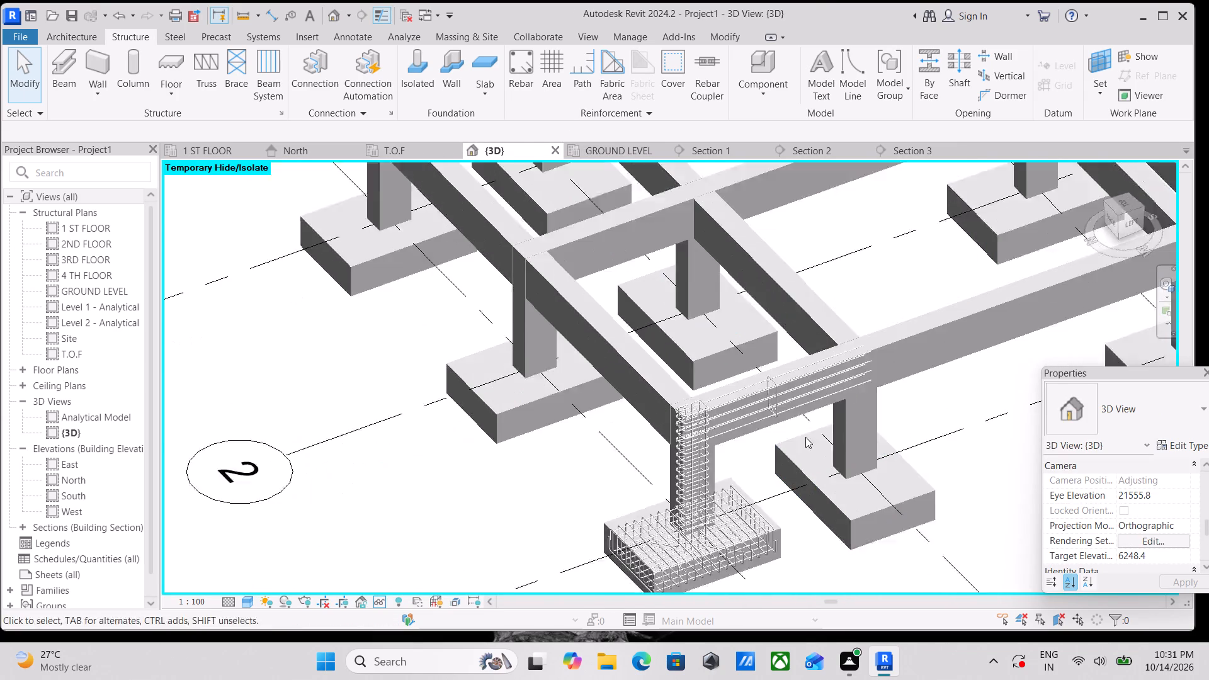
scroll(805, 437, up, 12)
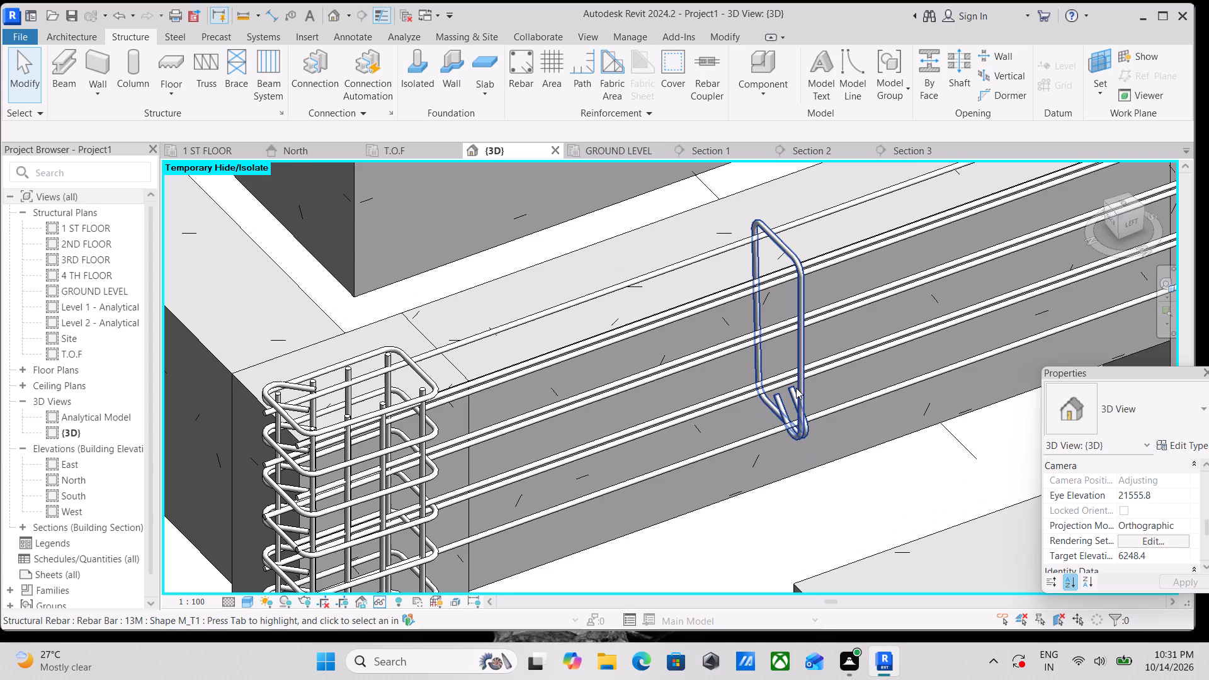
click(796, 388)
scroll(796, 388, down, 2)
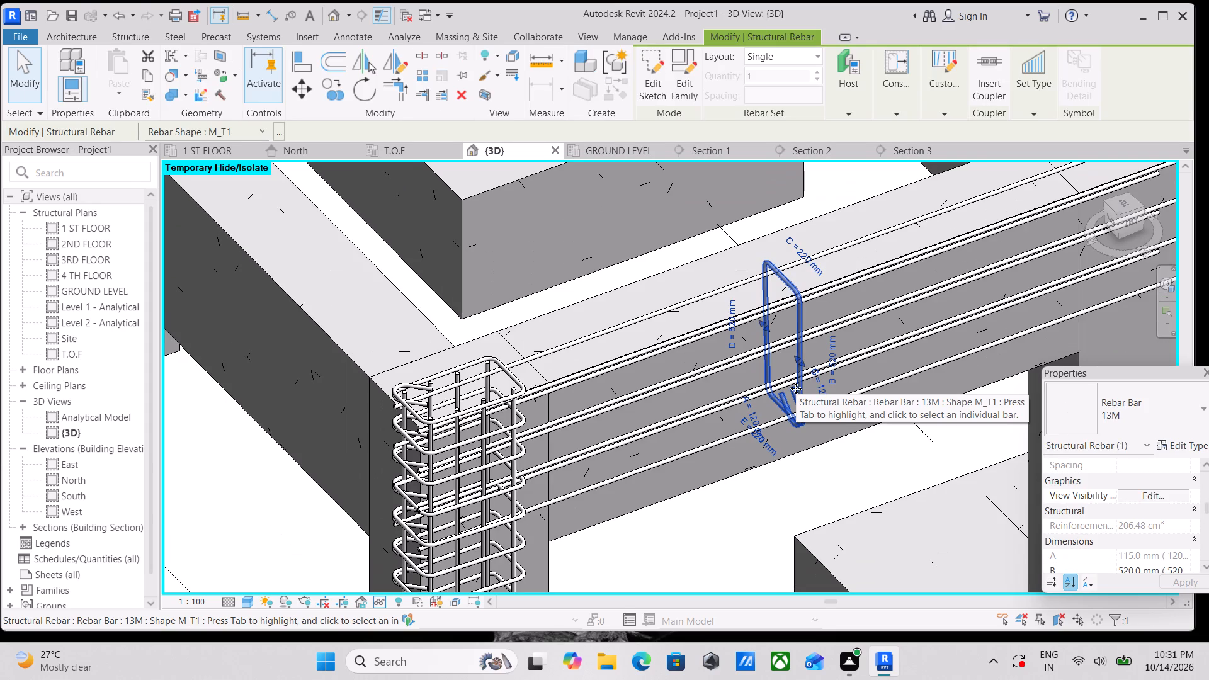
scroll(766, 412, down, 1)
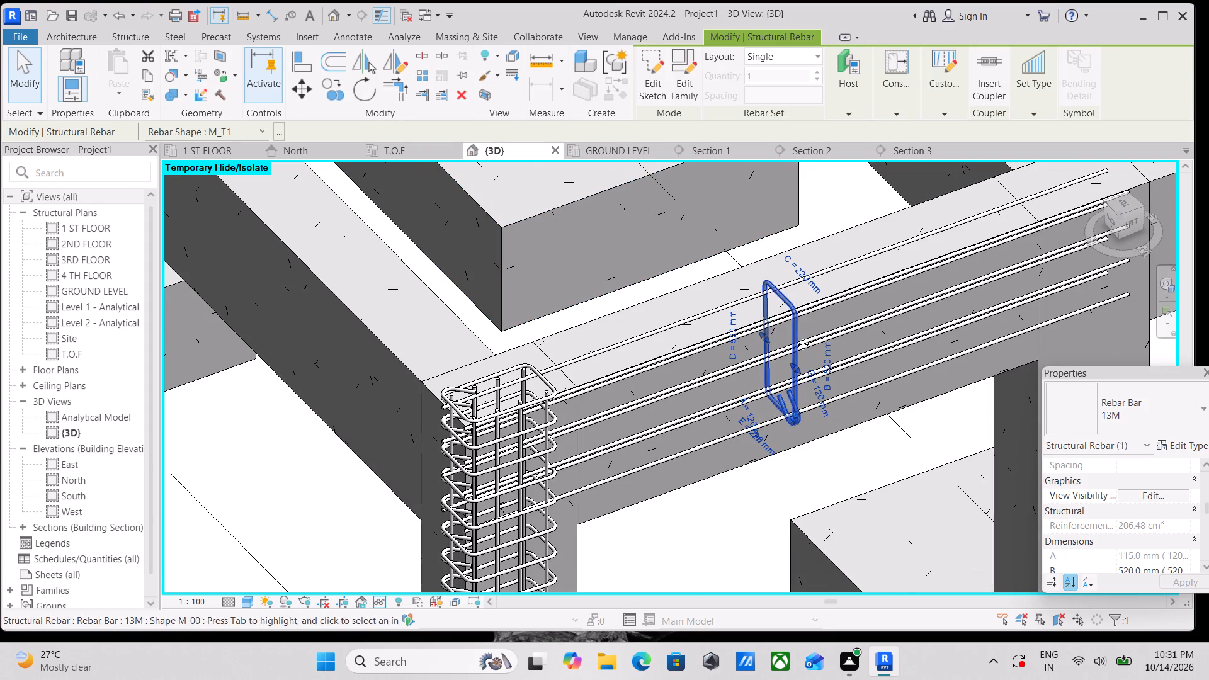
scroll(803, 344, down, 2)
click(798, 54)
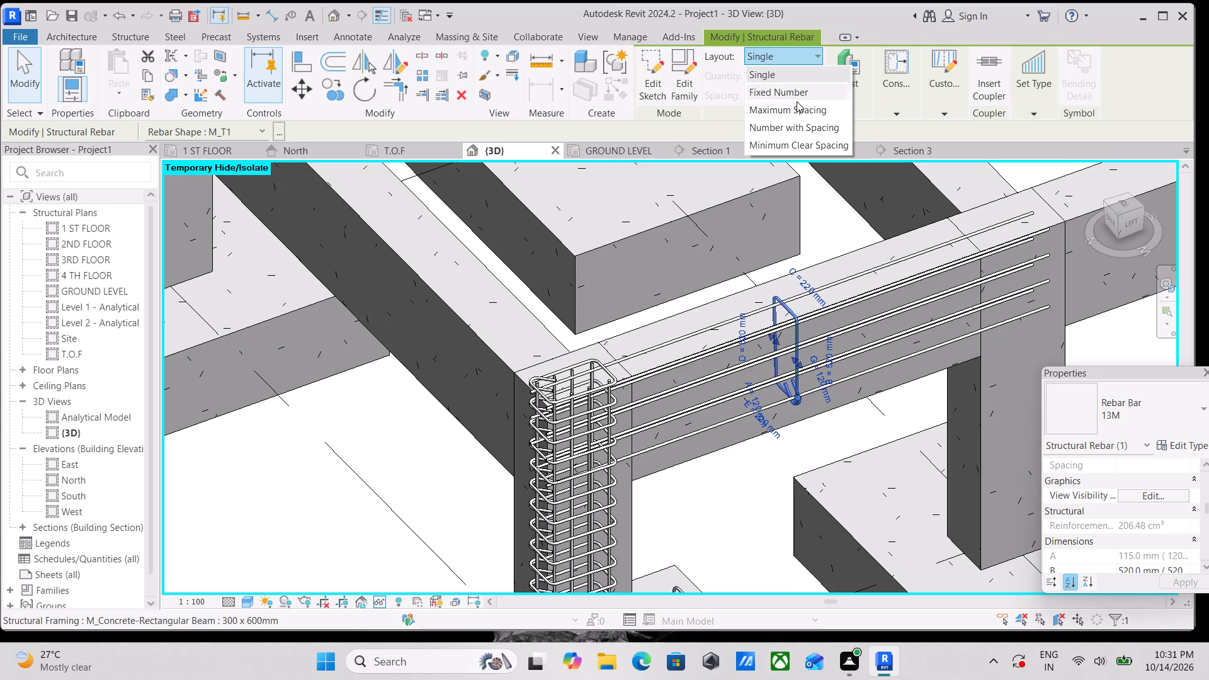
click(795, 107)
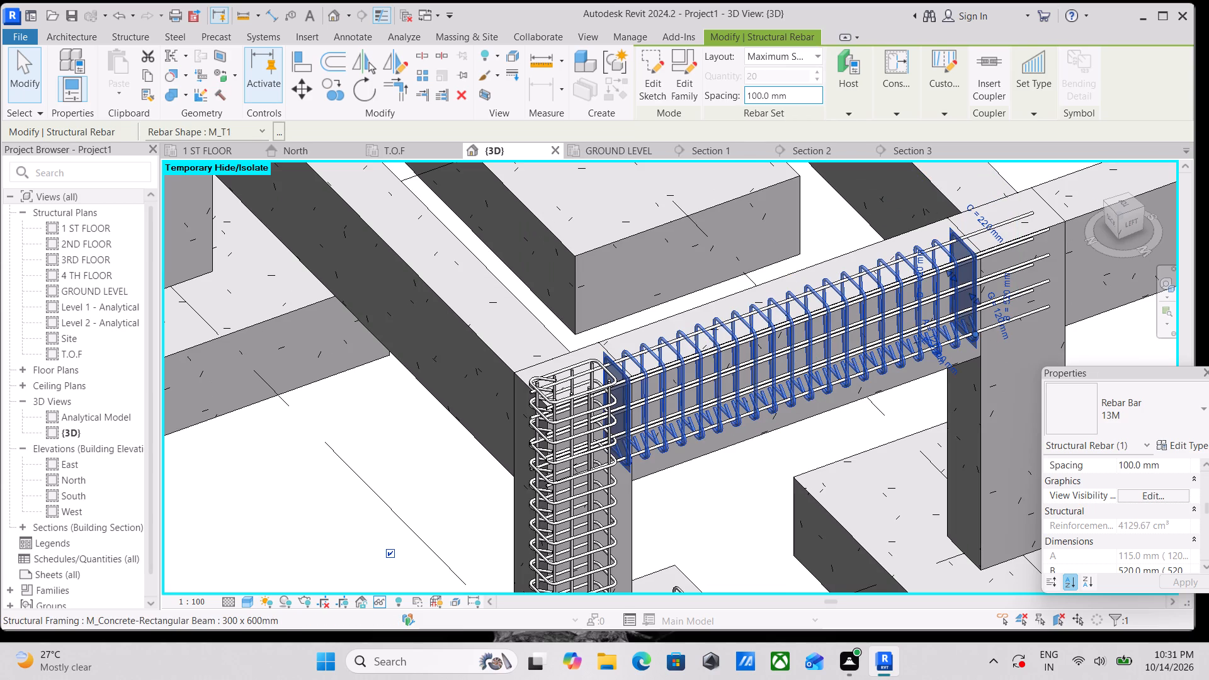
drag(788, 97, 684, 98)
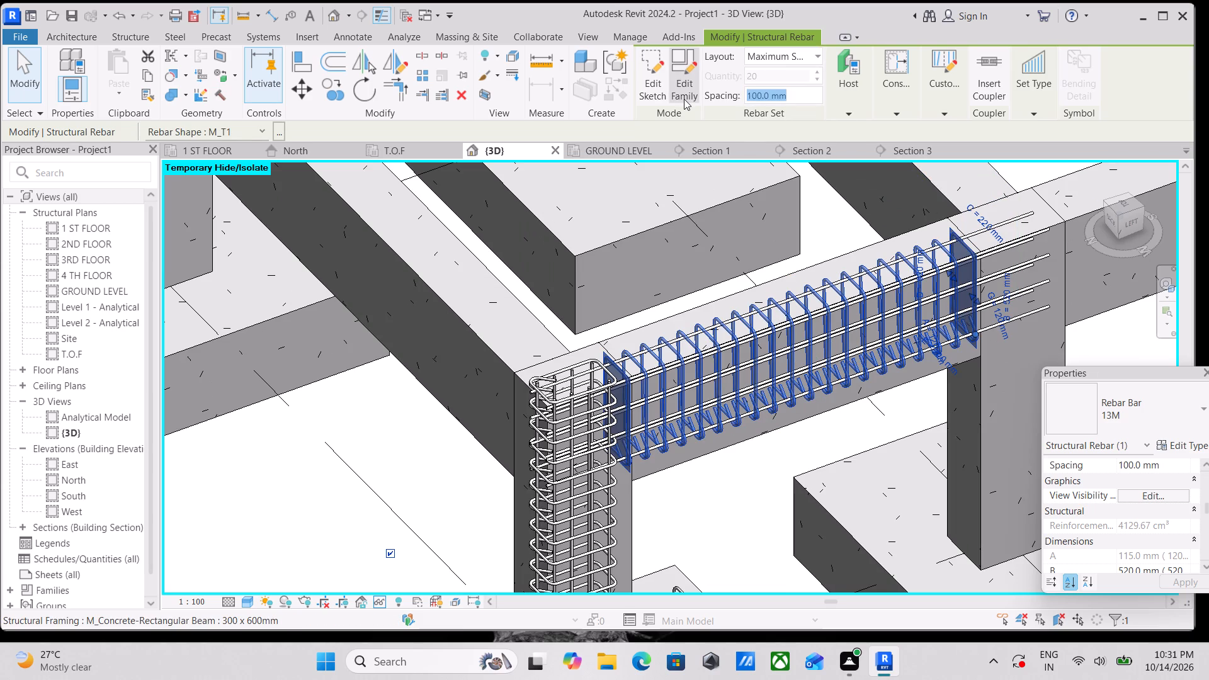
text(12)
key(0)
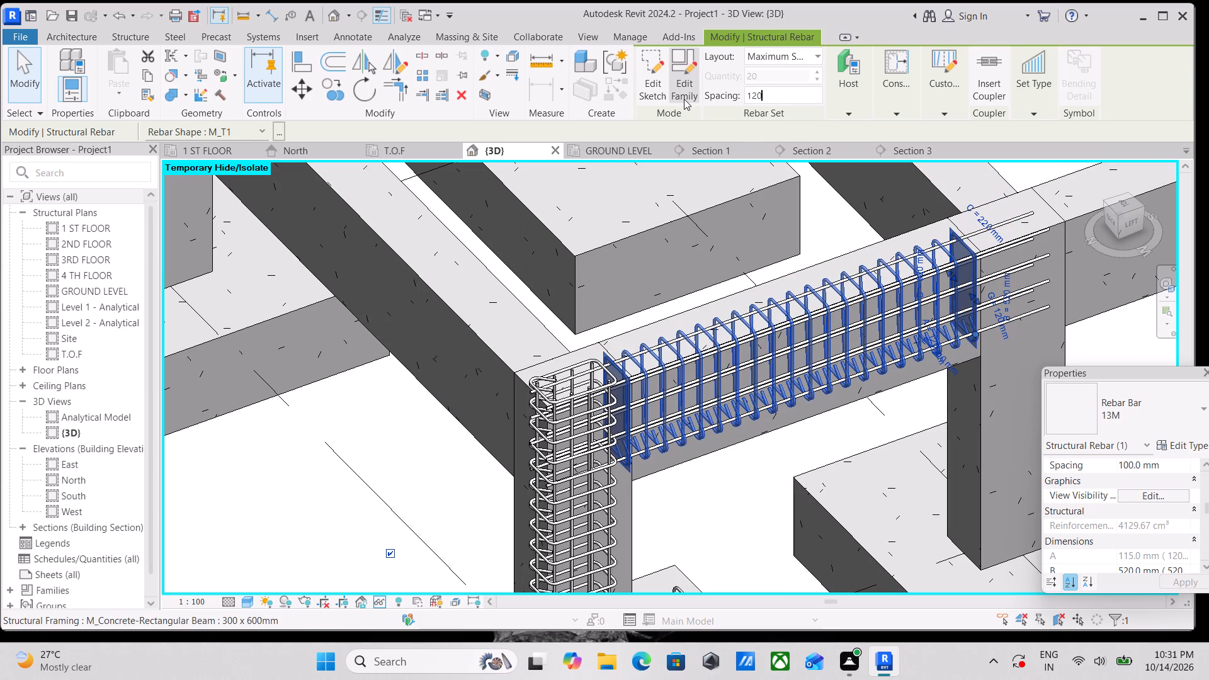
key(BackSpace)
key(BackSpace)
key(BackSpace)
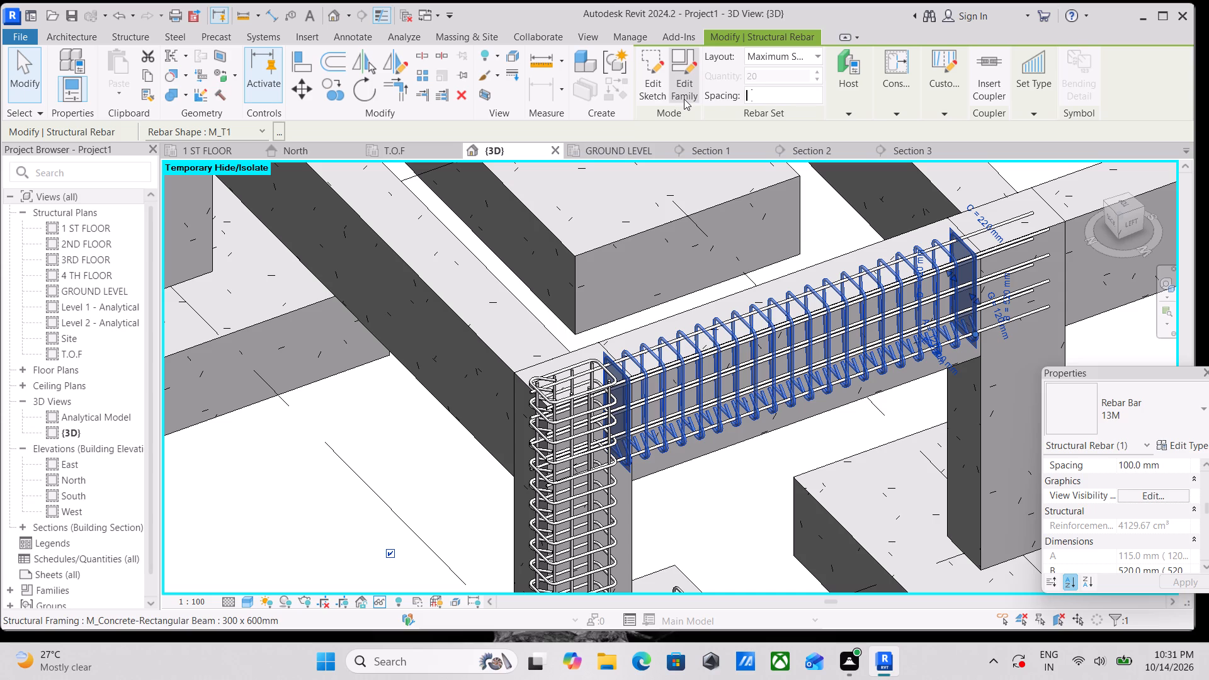
text(150)
text(mm)
key(Return)
scroll(843, 408, down, 1)
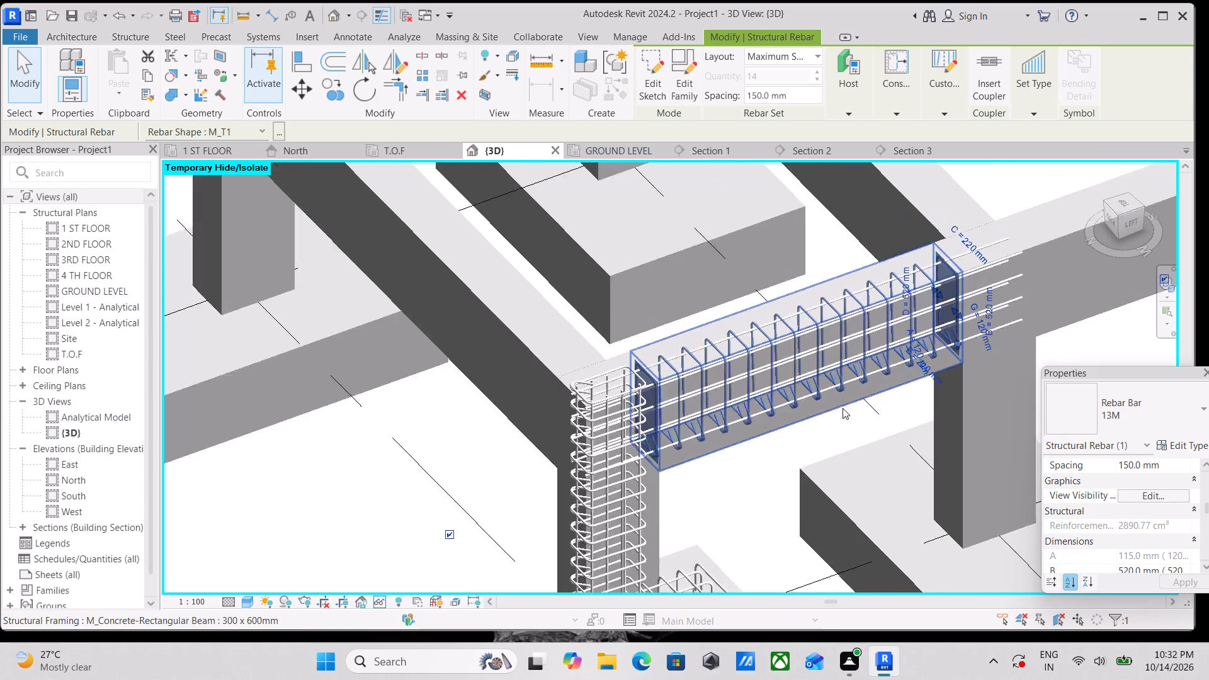
scroll(843, 408, down, 2)
key(Escape)
Shorten the outer-face four-bar set to about 2292 mm, pulling its end over the unreinforced column back to the last stirrup.
scroll(849, 407, down, 1)
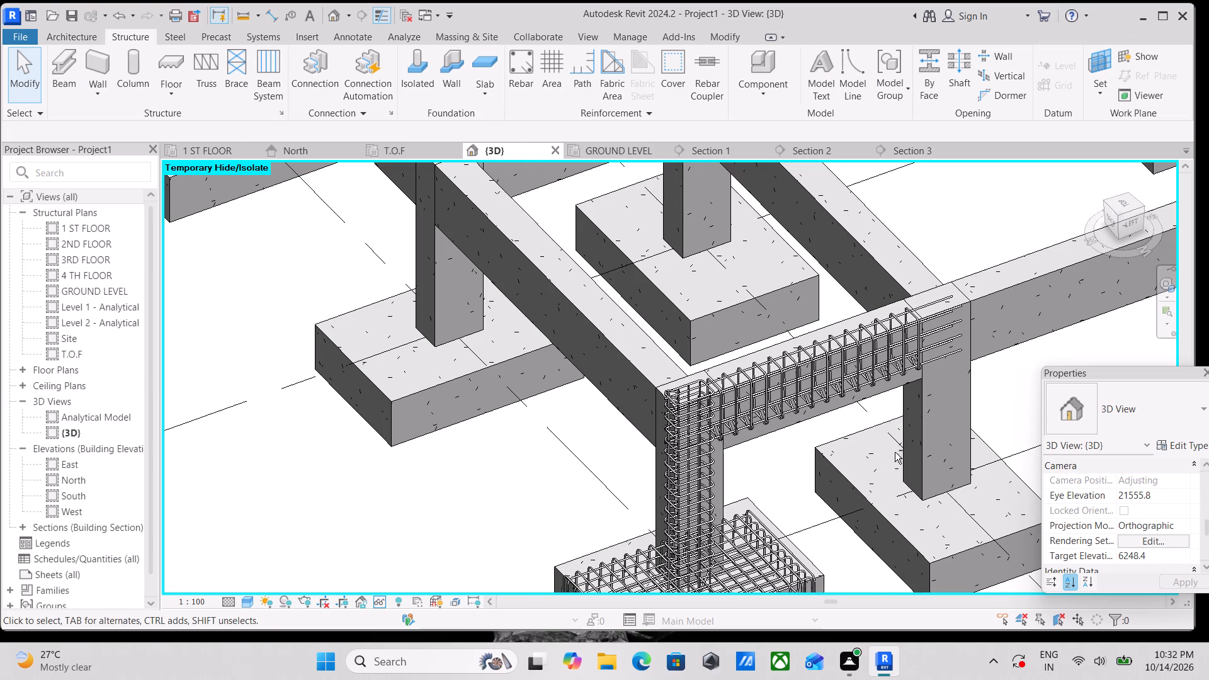
shift+middle_drag(894, 449, 860, 406)
scroll(705, 196, up, 3)
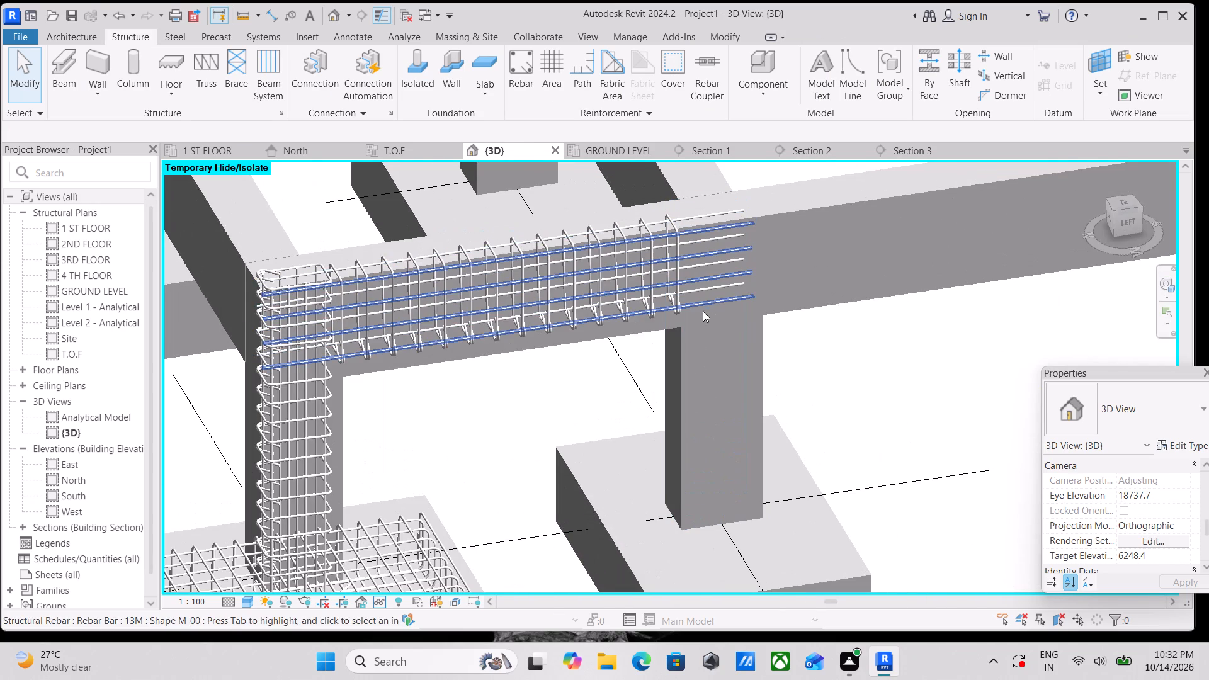
middle_drag(708, 302, 725, 280)
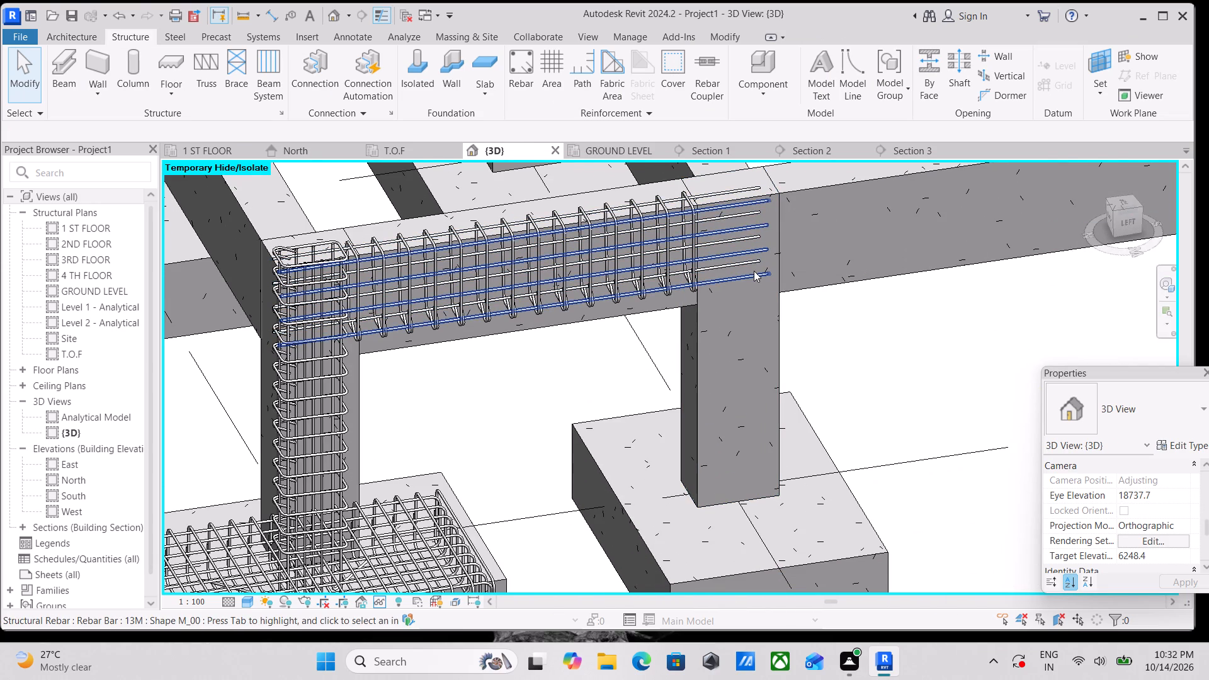
scroll(612, 337, down, 2)
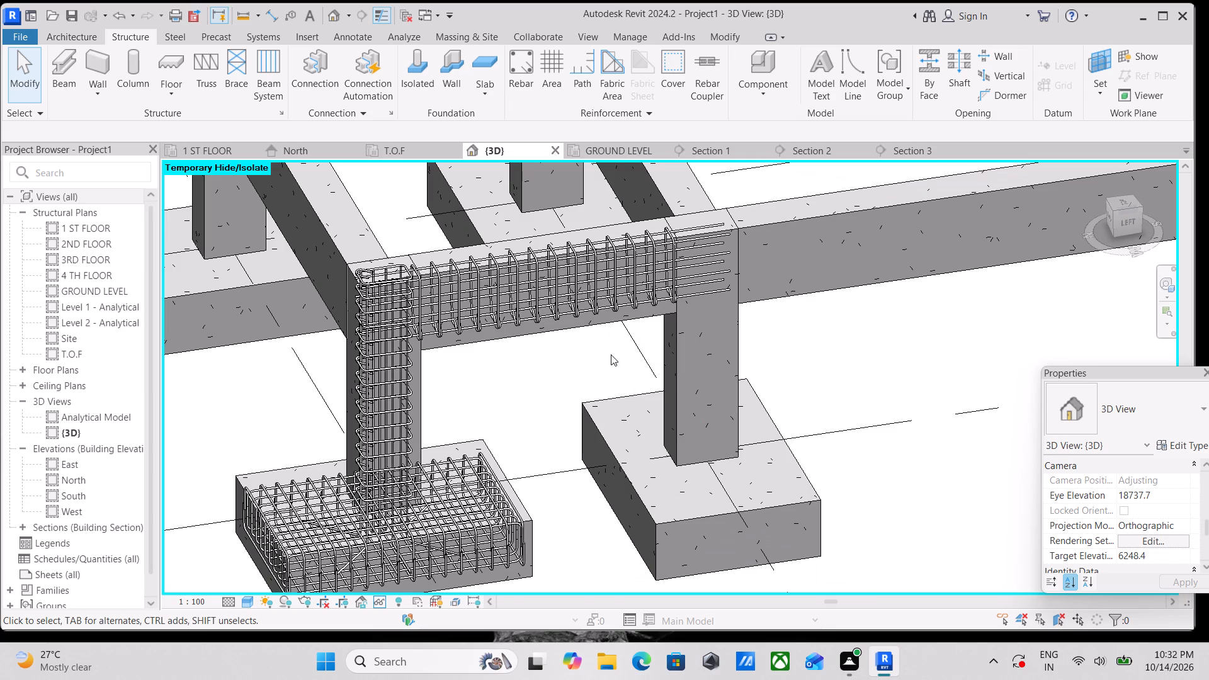
shift+middle_drag(611, 354, 522, 329)
shift+scroll(522, 320, down, 2)
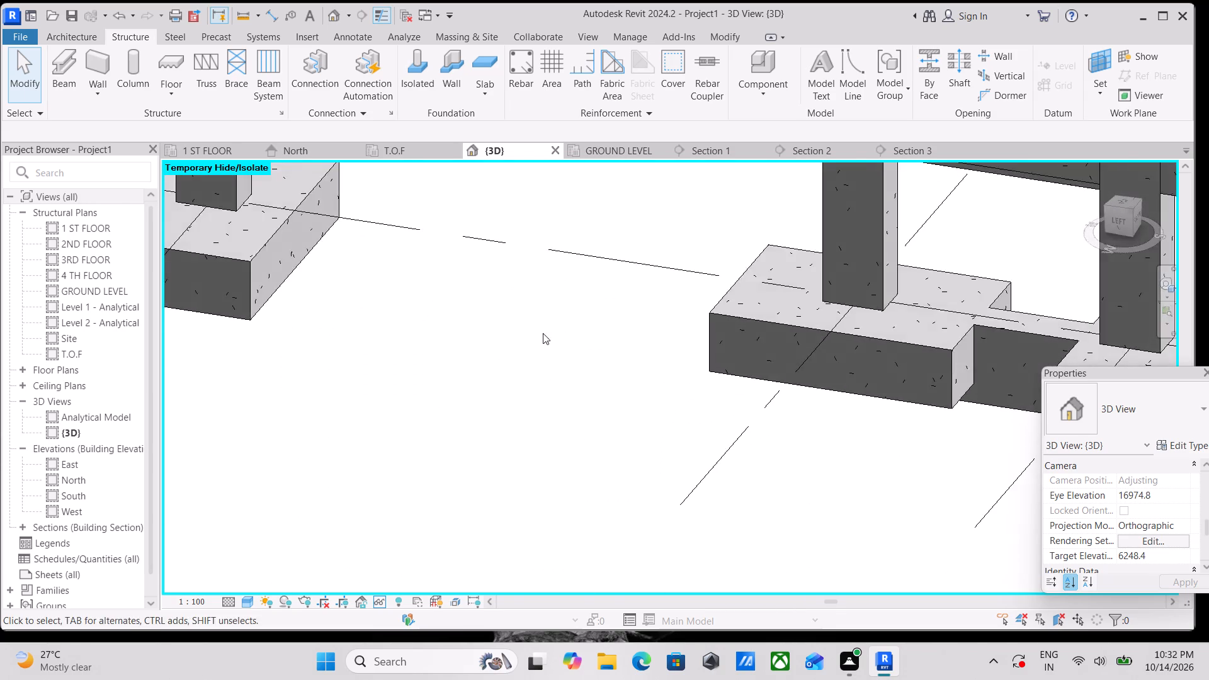
shift+scroll(543, 333, down, 2)
scroll(601, 370, down, 2)
middle_drag(622, 401, 793, 514)
middle_drag(639, 397, 727, 493)
shift+middle_drag(658, 412, 592, 422)
scroll(571, 239, up, 1)
middle_drag(582, 254, 623, 319)
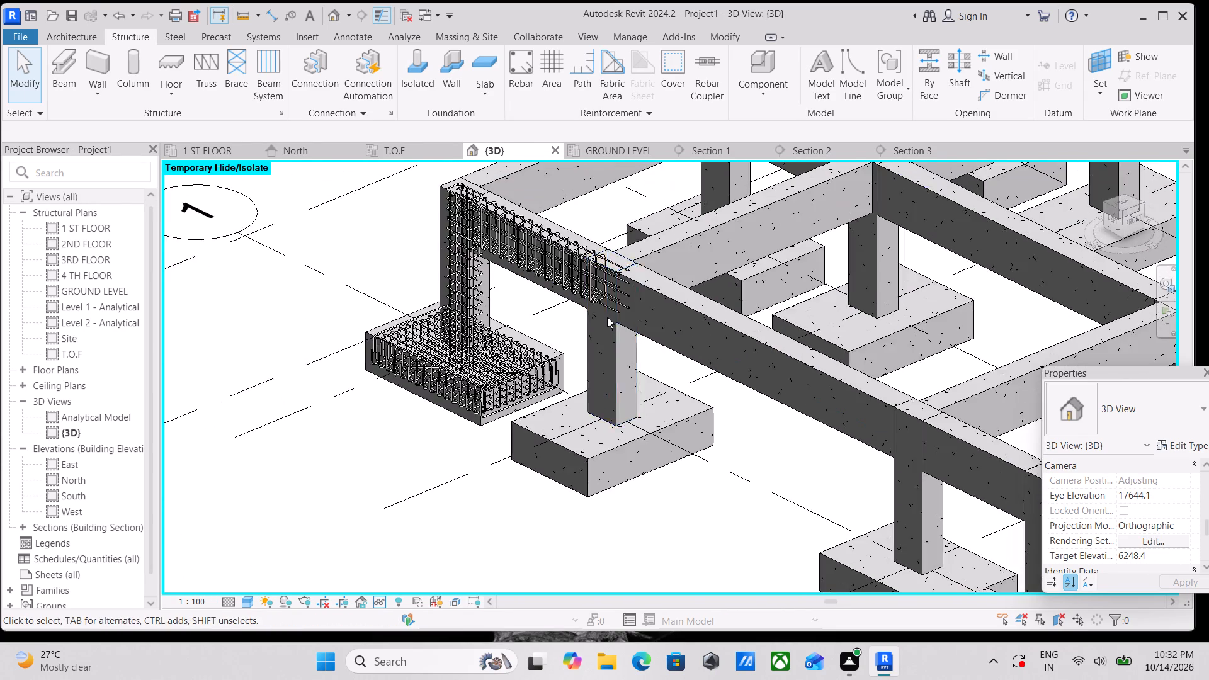
scroll(607, 316, up, 11)
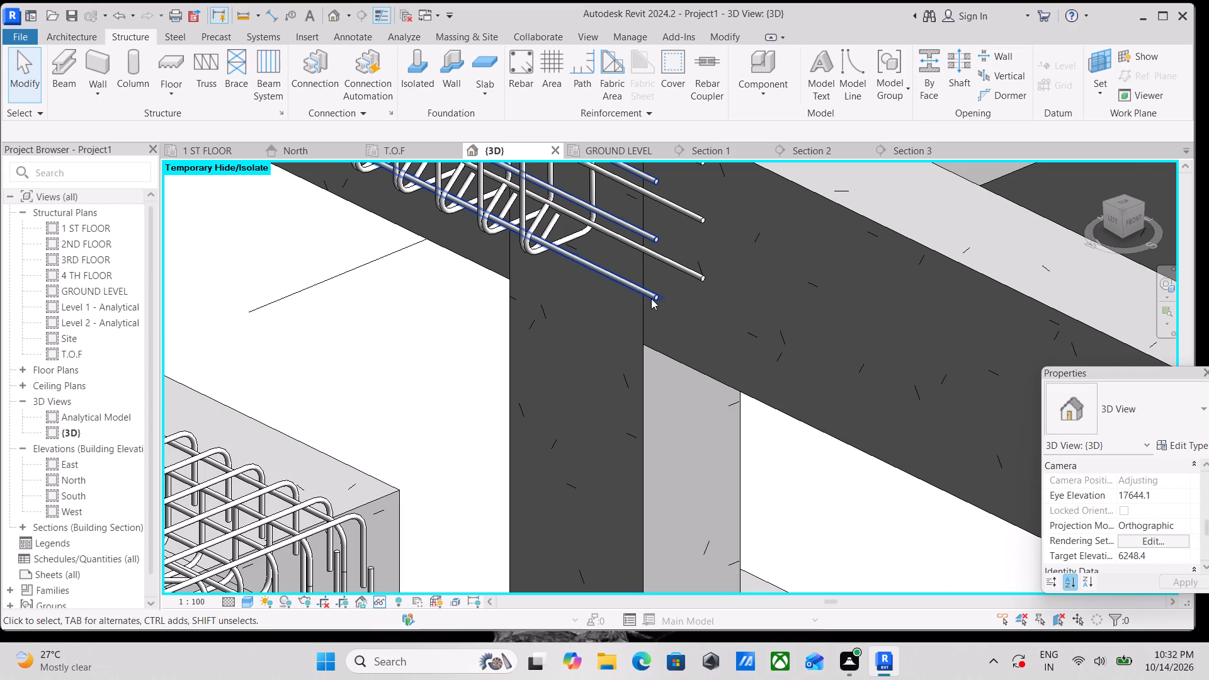
click(651, 298)
scroll(651, 298, down, 3)
middle_drag(652, 300, 719, 400)
scroll(718, 393, up, 1)
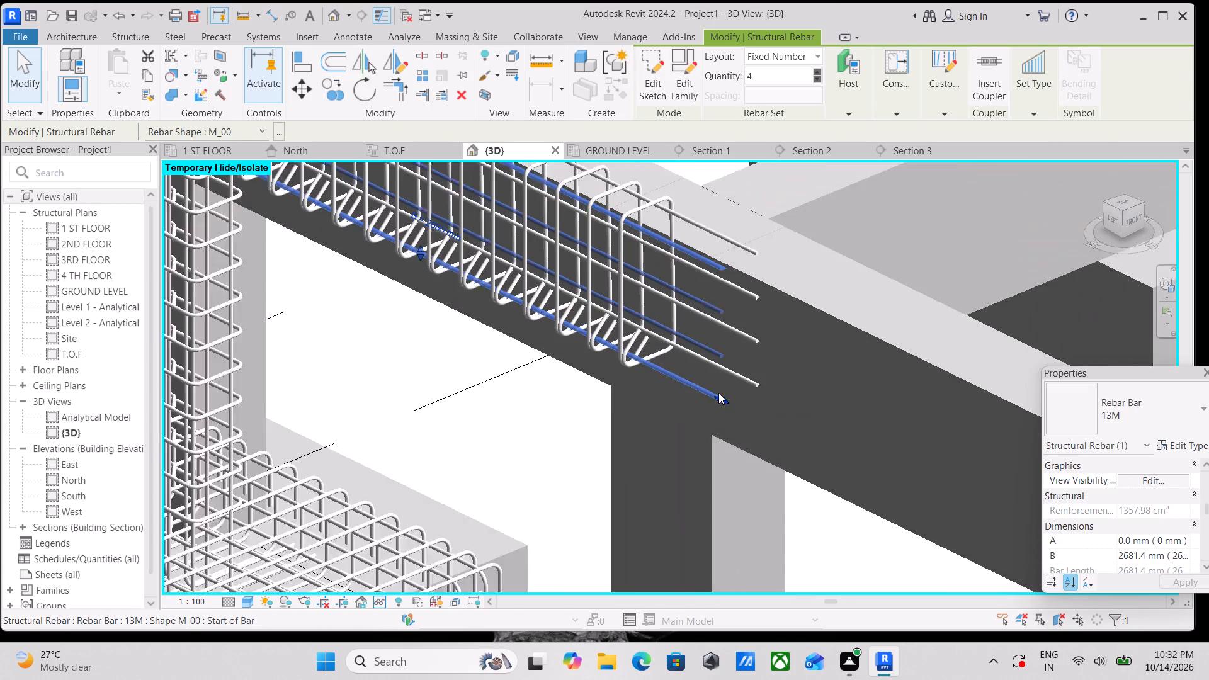
scroll(718, 393, up, 1)
drag(715, 399, 638, 360)
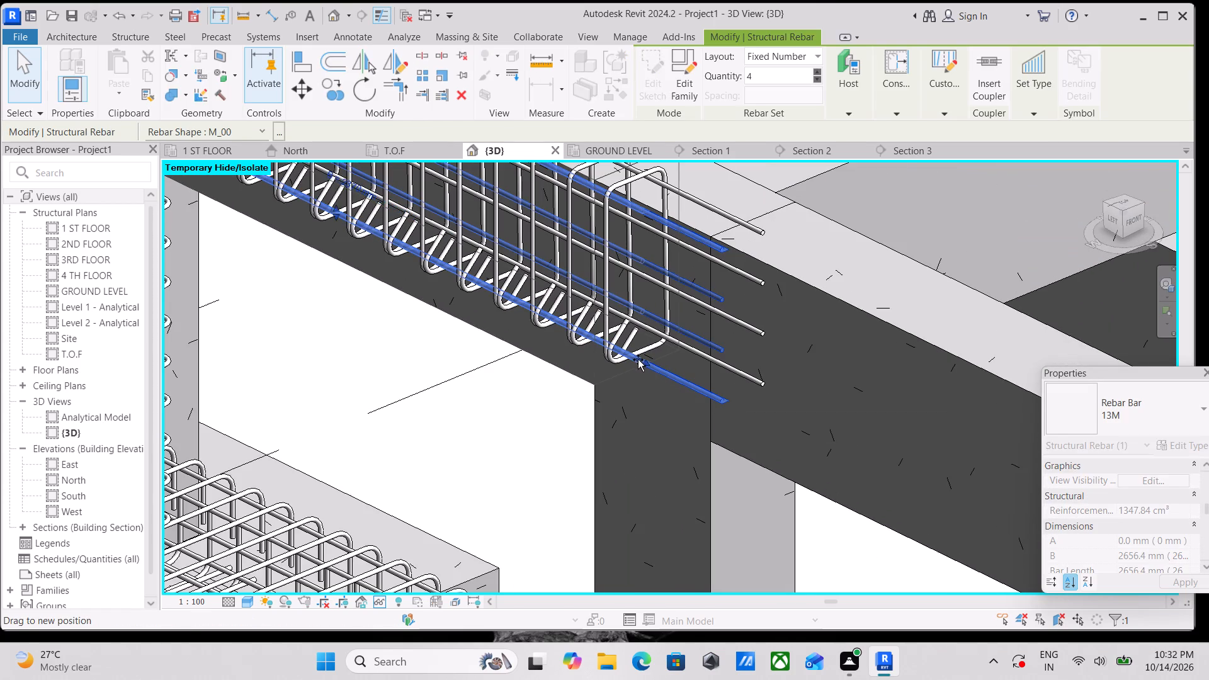
drag(638, 360, 622, 351)
scroll(659, 351, down, 2)
middle_drag(659, 351, 664, 392)
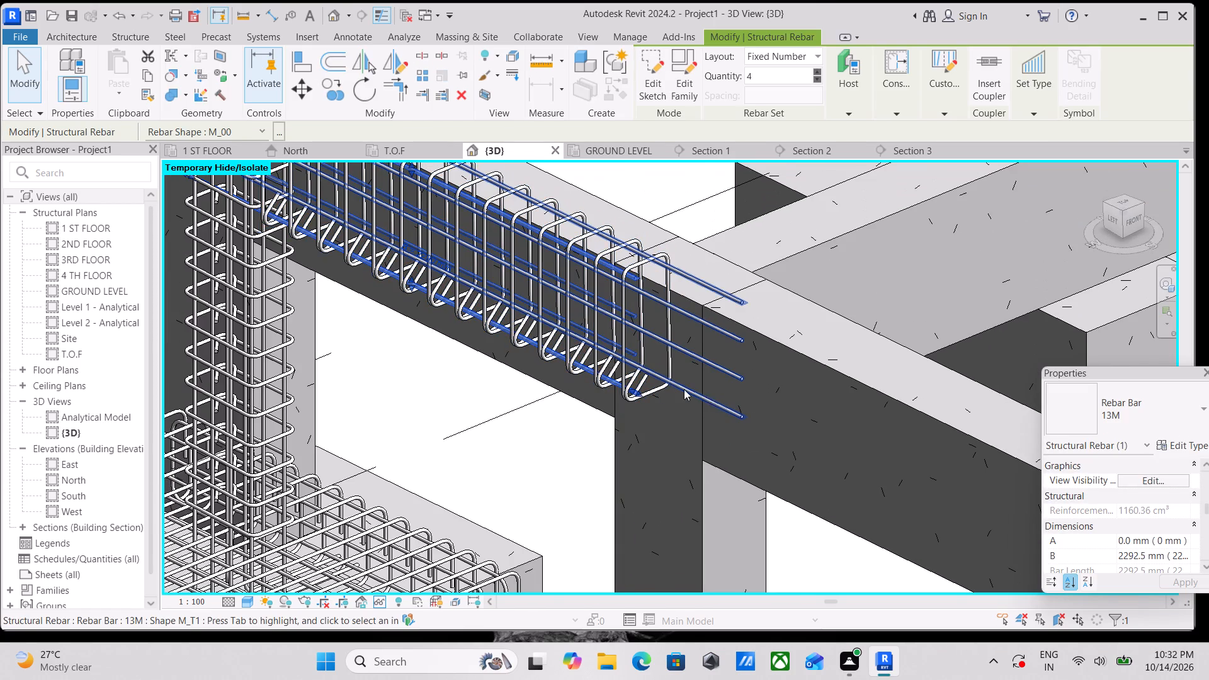
Shorten the beam's inner-face four-bar set to about 2336 mm, pulling its end over the unreinforced column back to the last stirrup.
key(Escape)
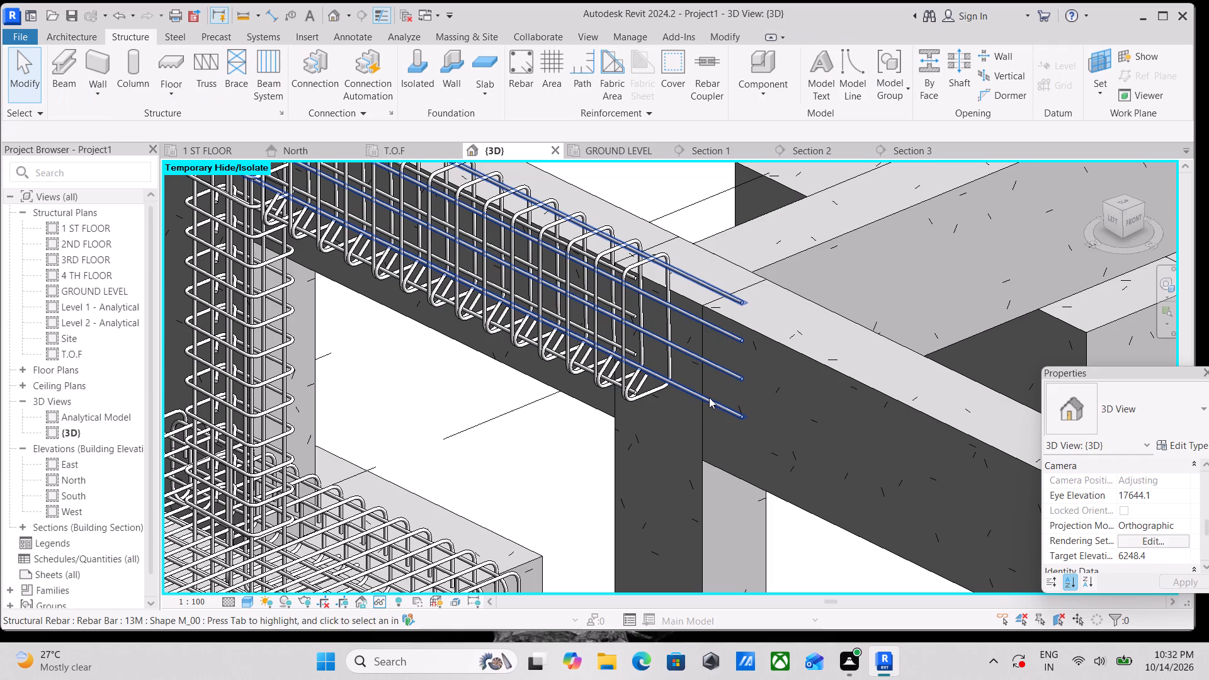
click(709, 397)
drag(739, 414, 739, 414)
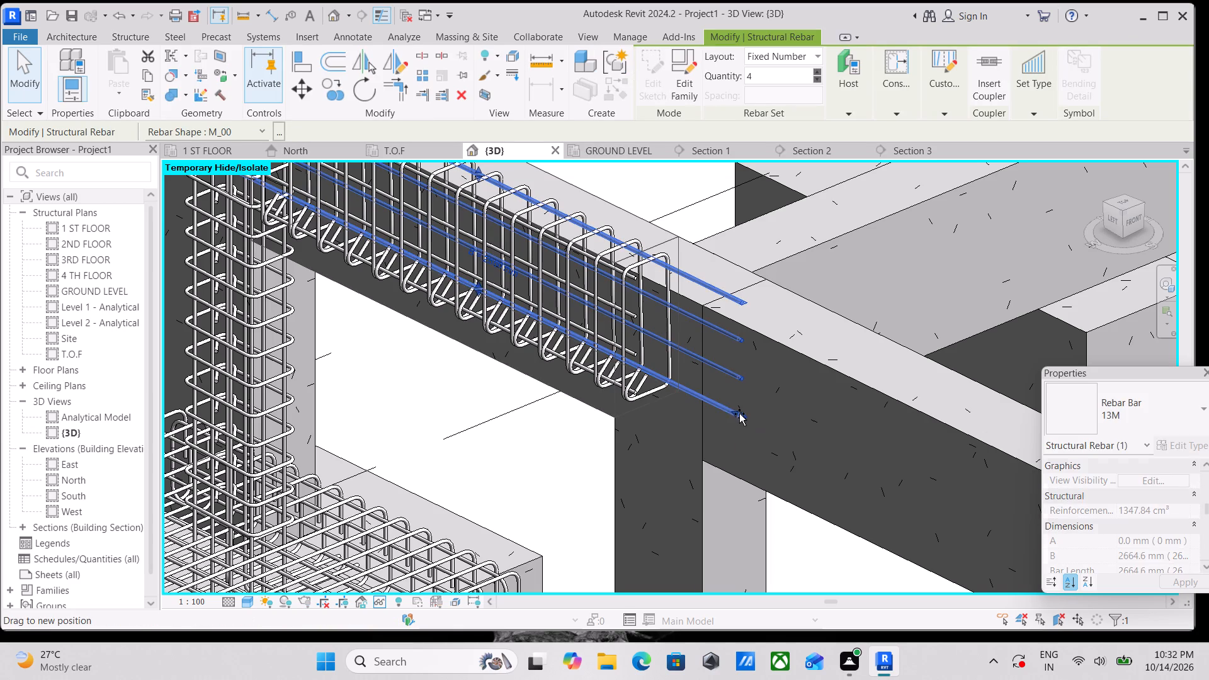
drag(739, 414, 677, 380)
key(Escape)
Shorten the outer-face four-bar set to about 1922 mm, pulling its other end out of the reinforced column to the column's stirrup edge.
scroll(685, 392, down, 5)
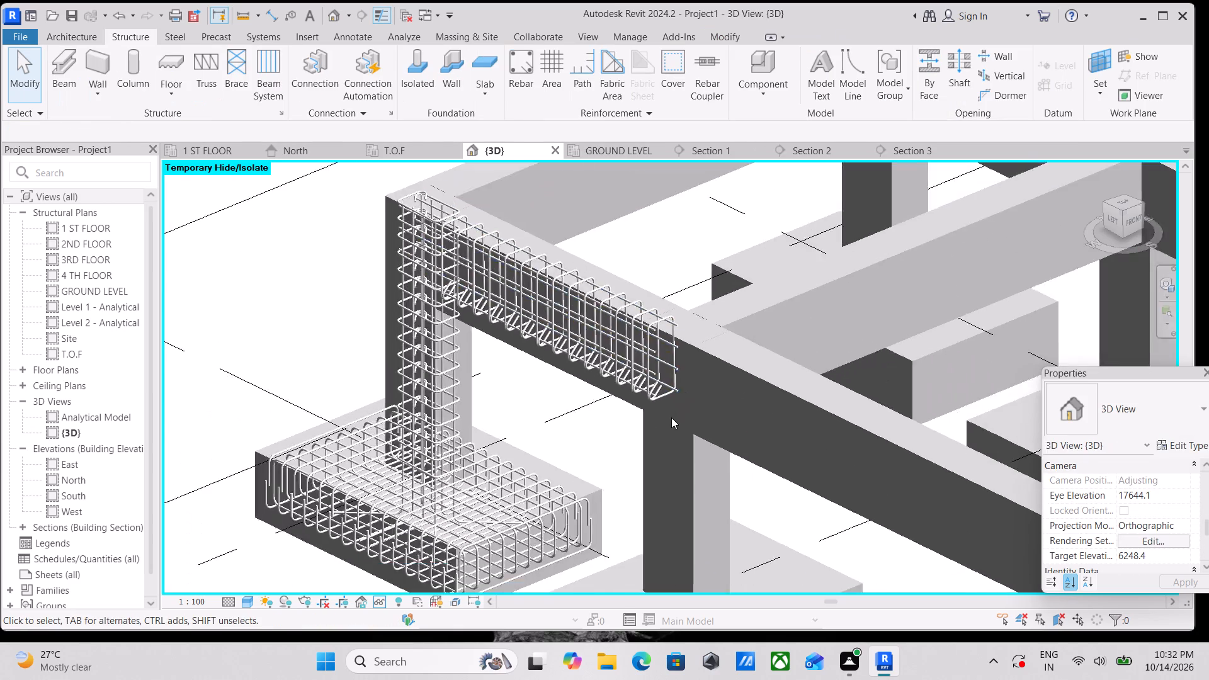
scroll(671, 417, down, 2)
shift+middle_drag(662, 447, 712, 372)
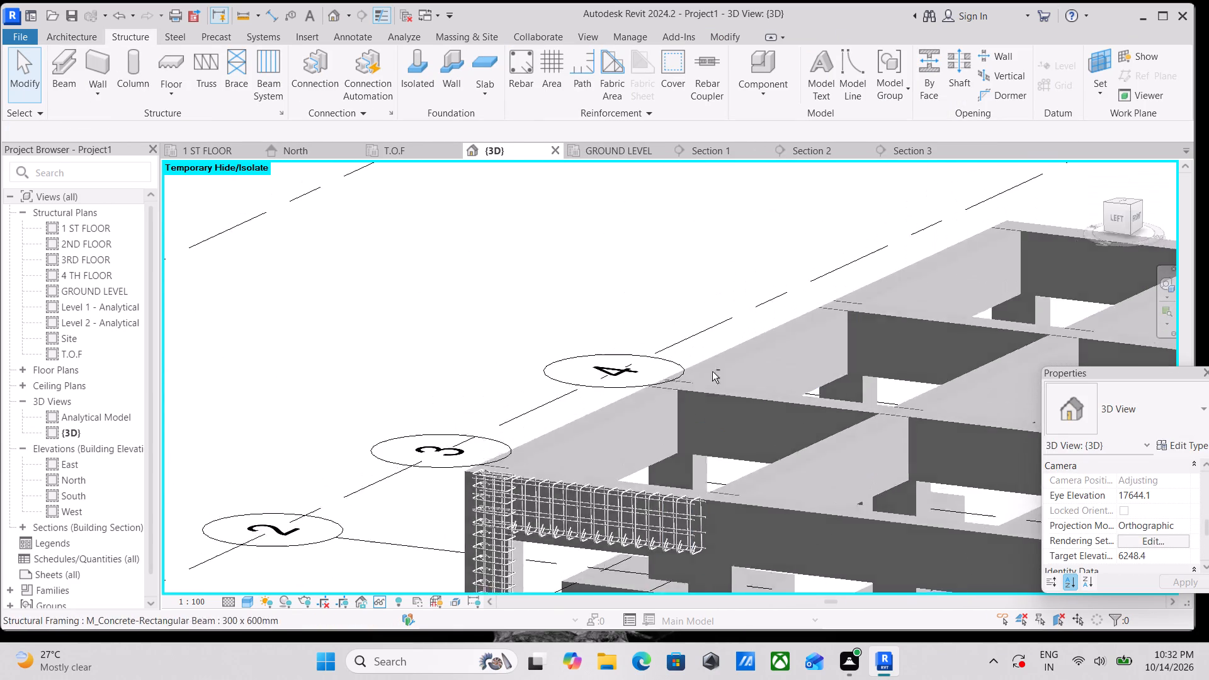
shift+middle_drag(635, 484, 795, 451)
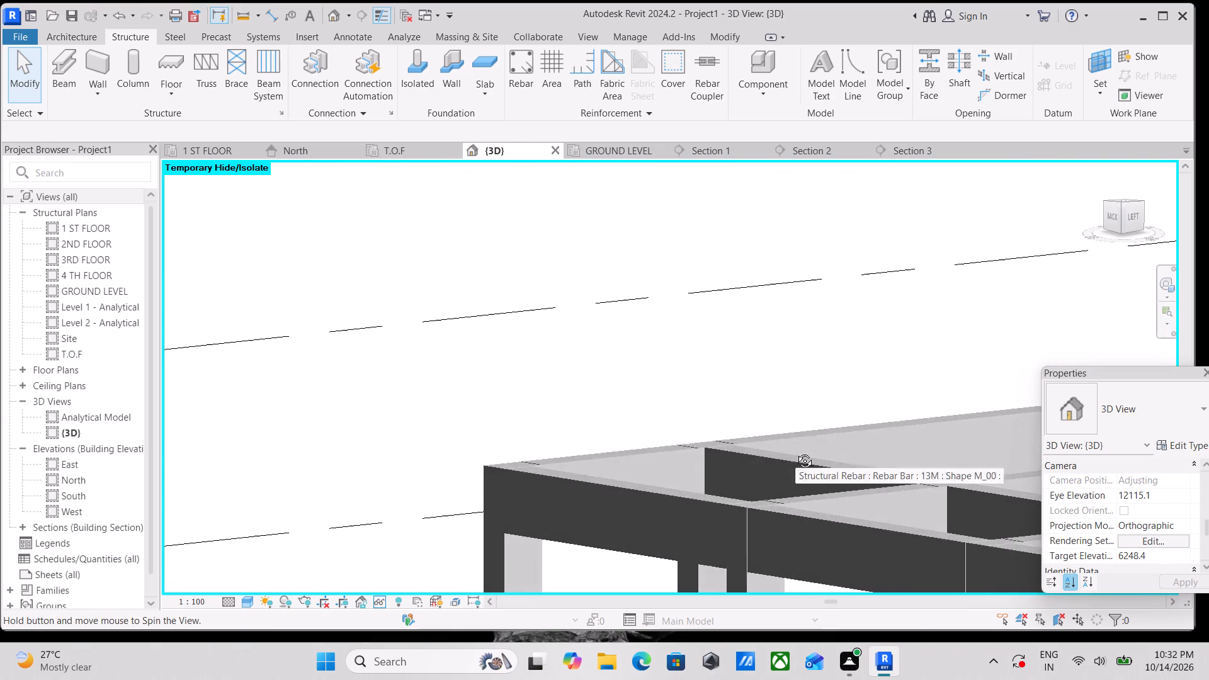
shift+middle_drag(795, 451, 793, 455)
scroll(801, 439, down, 3)
middle_drag(801, 439, 437, 268)
shift+middle_drag(676, 408, 633, 494)
scroll(569, 450, up, 8)
scroll(526, 501, up, 2)
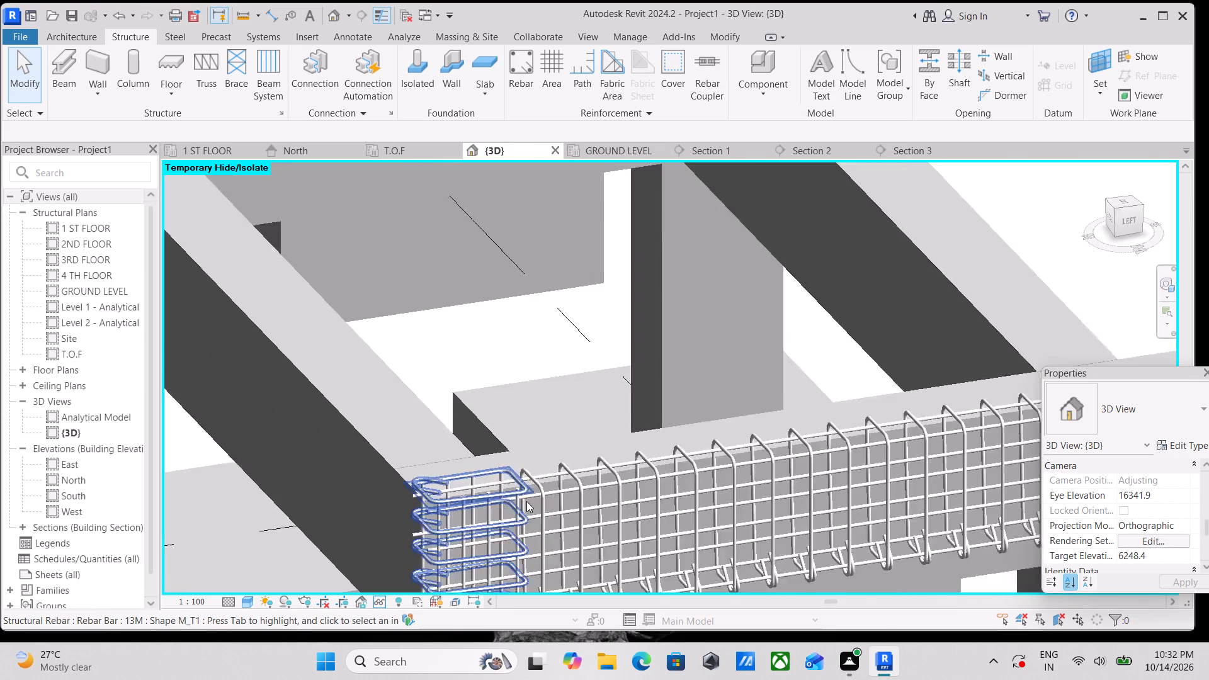
scroll(526, 501, up, 8)
click(540, 487)
scroll(540, 487, down, 10)
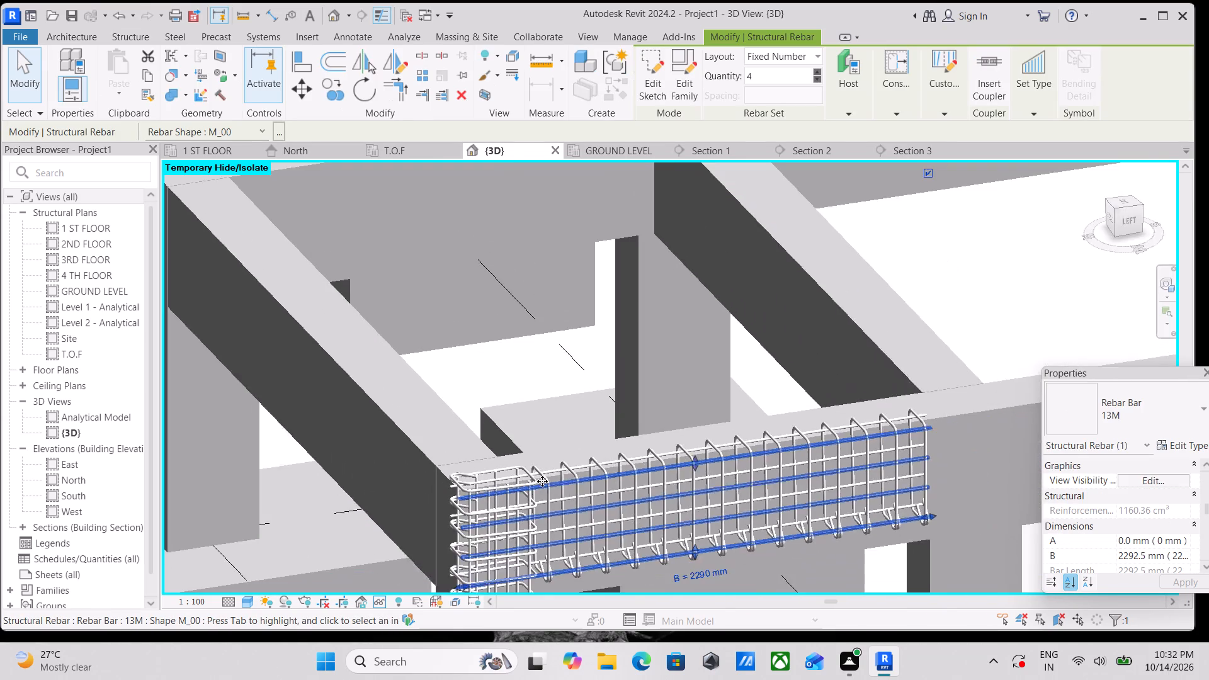
scroll(542, 481, down, 3)
middle_drag(542, 471, 555, 343)
scroll(534, 455, up, 15)
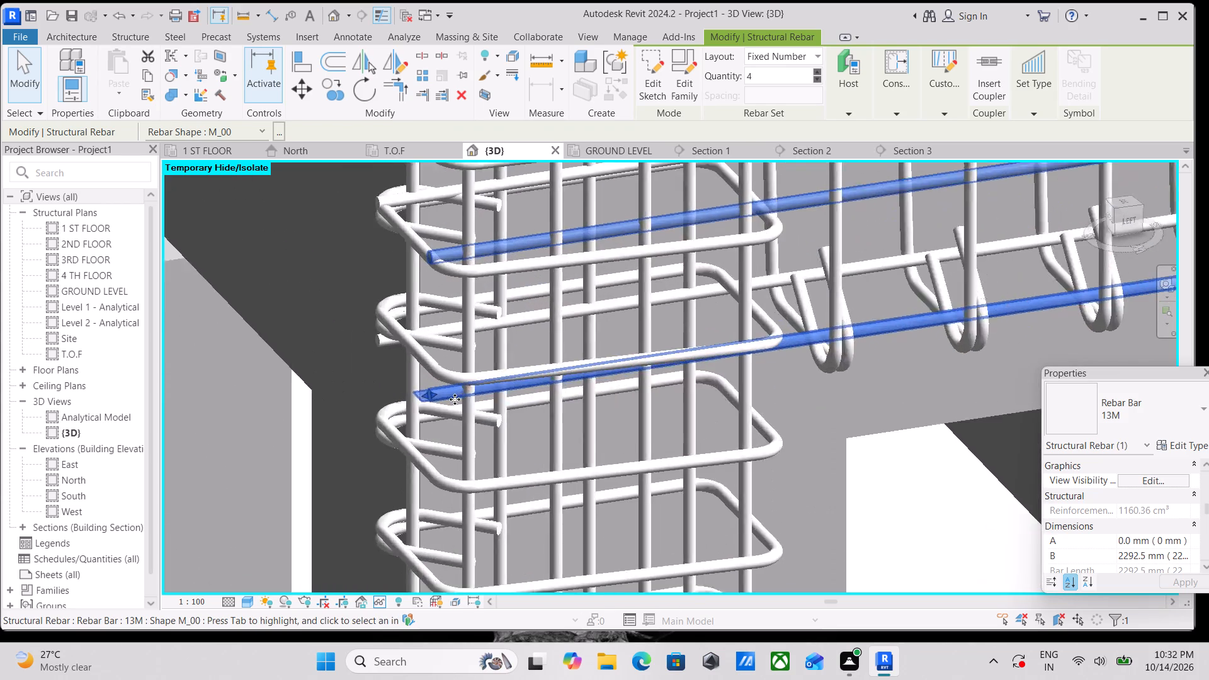
scroll(455, 399, up, 2)
drag(425, 391, 436, 390)
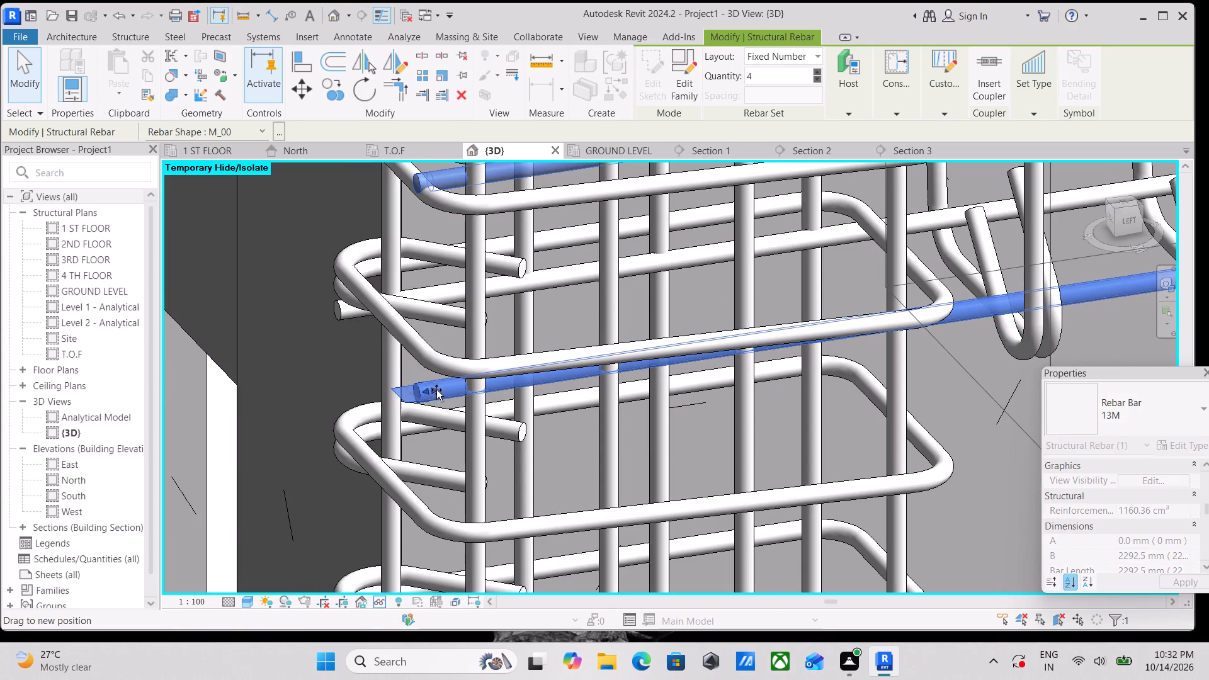
drag(436, 390, 928, 372)
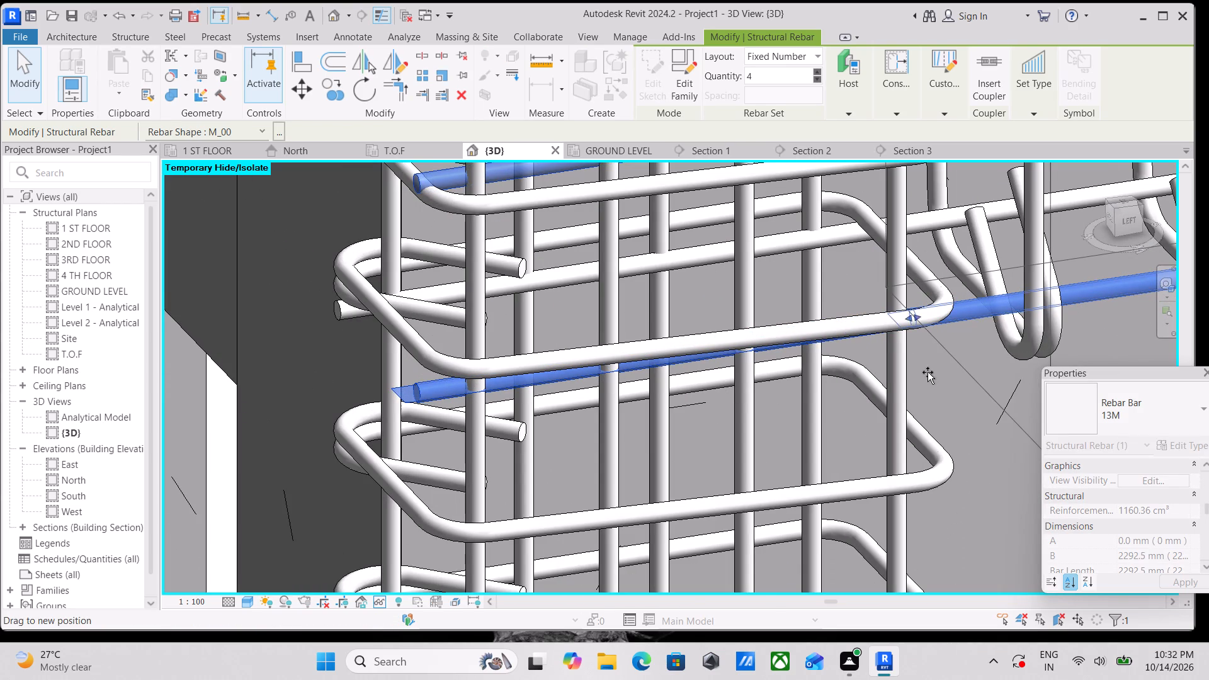
drag(928, 372, 952, 350)
scroll(952, 350, down, 9)
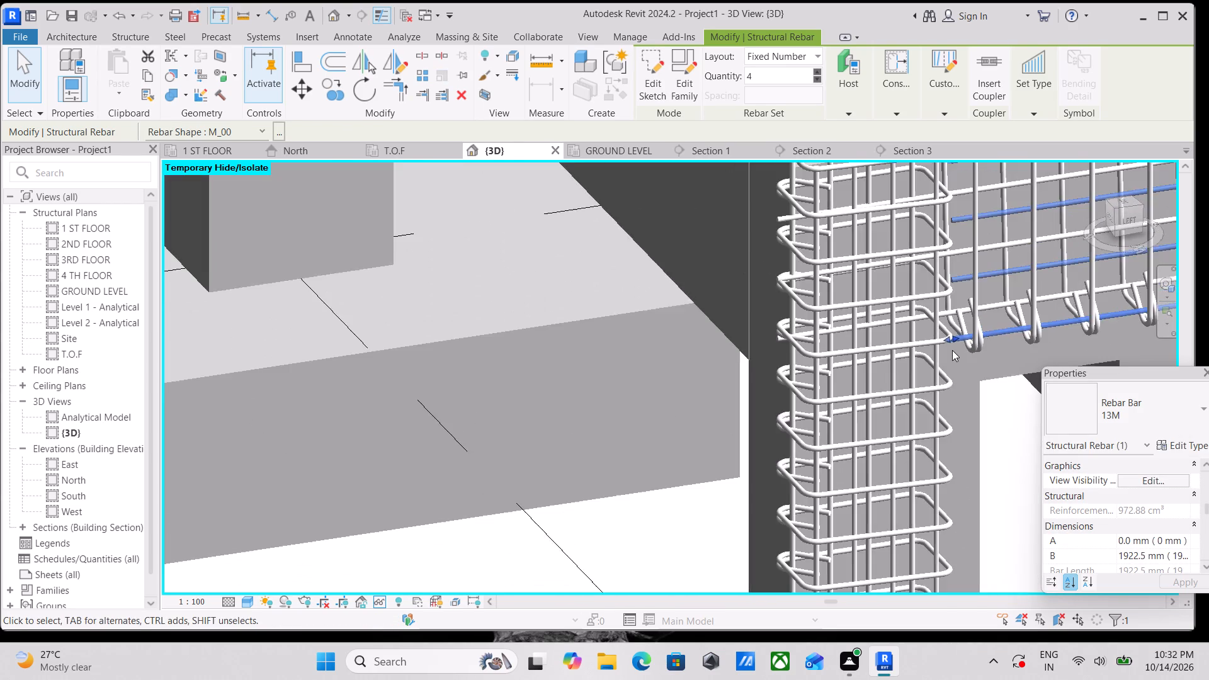
scroll(952, 350, down, 4)
key(Escape)
Shorten the inner-face four-bar set to about 1928 mm, pulling its end out of the reinforced column to the column's stirrup edge.
scroll(952, 350, down, 4)
shift+middle_drag(900, 375, 863, 523)
shift+scroll(839, 412, down, 1)
shift+middle_drag(793, 363, 812, 479)
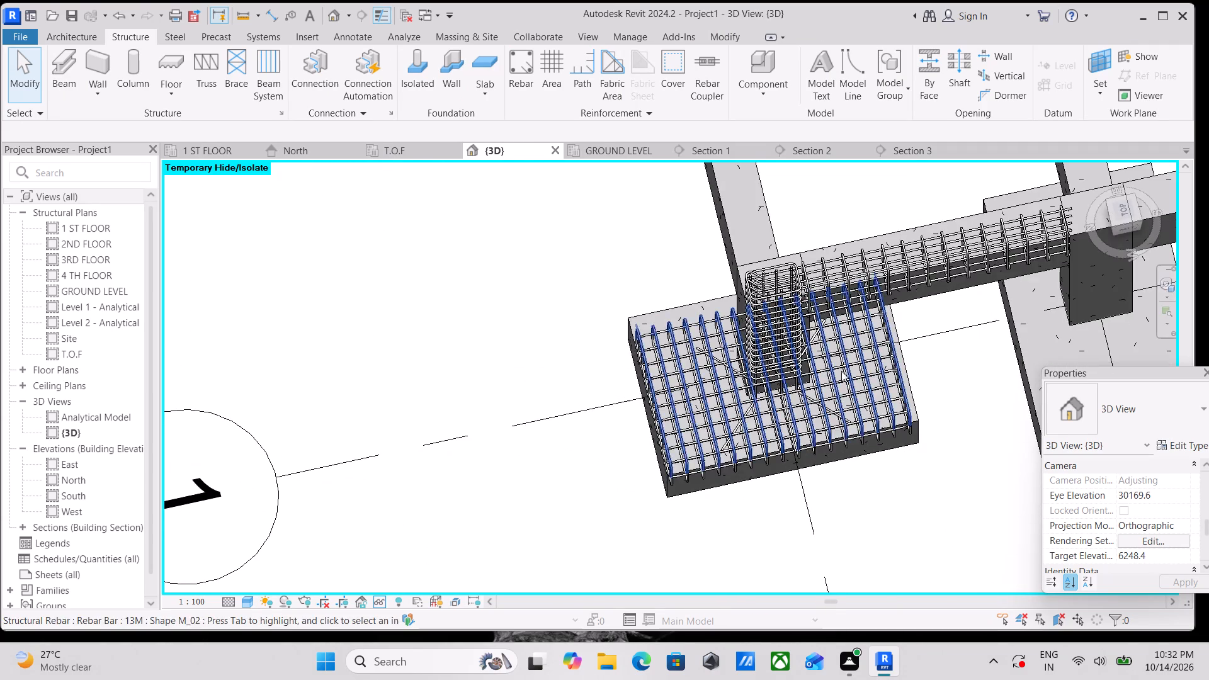
scroll(824, 251, up, 8)
click(800, 273)
scroll(614, 329, down, 2)
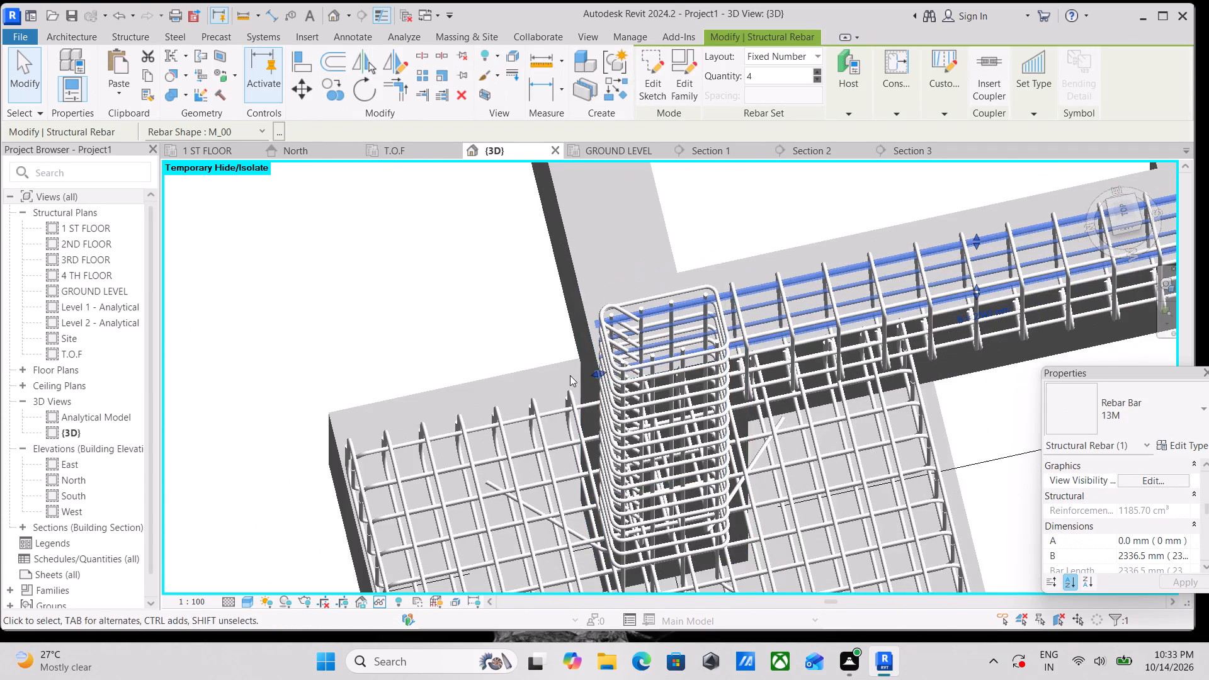
drag(598, 374, 669, 369)
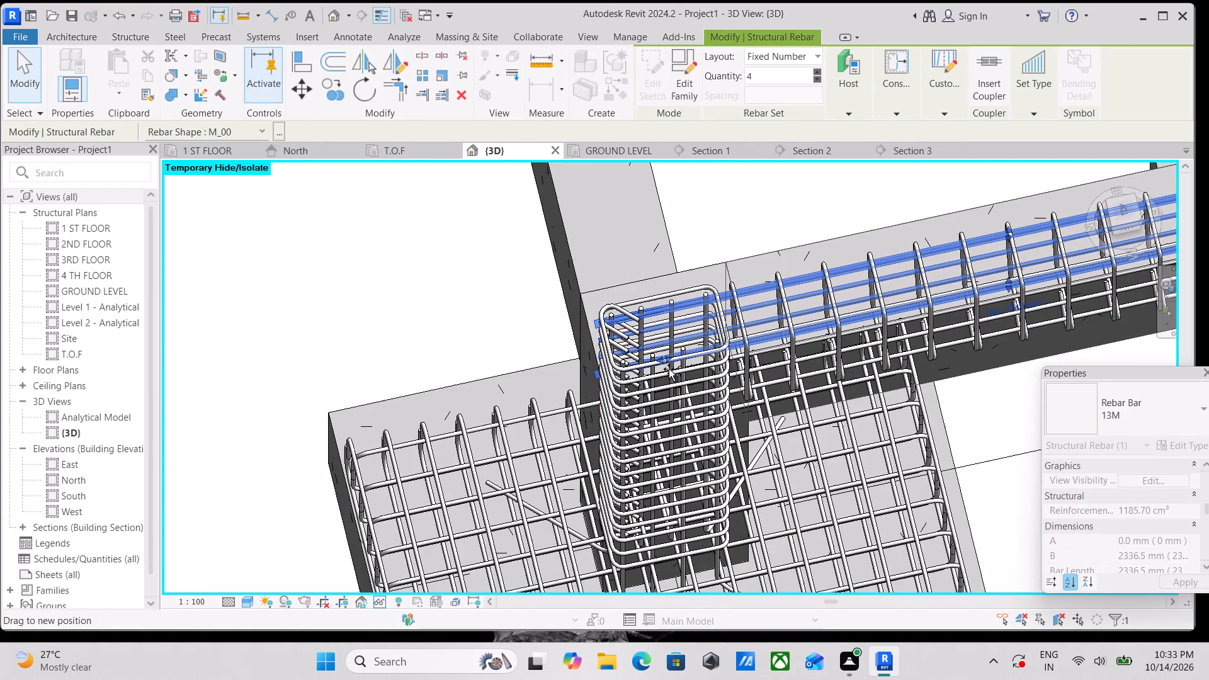
drag(669, 369, 735, 362)
scroll(734, 359, down, 4)
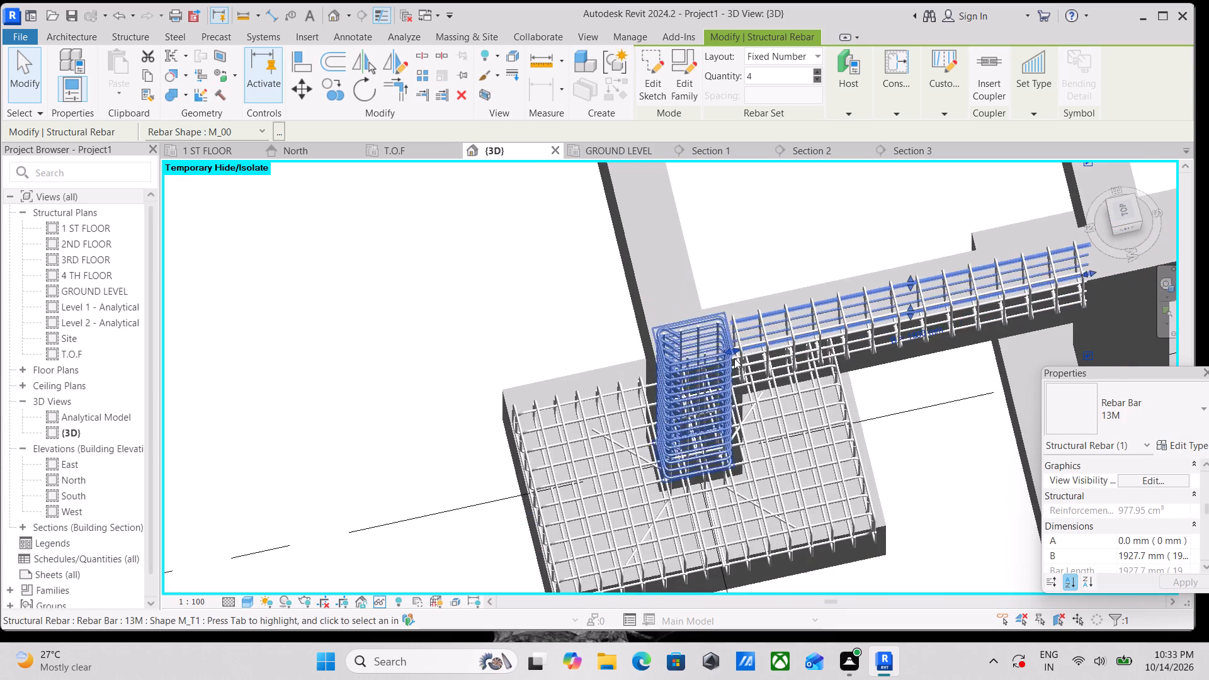
key(Escape)
Examine the footing, column and ground beam reinforcement at grids A and 1, together with the surrounding foundation layout.
scroll(814, 380, down, 3)
shift+middle_drag(798, 404, 775, 311)
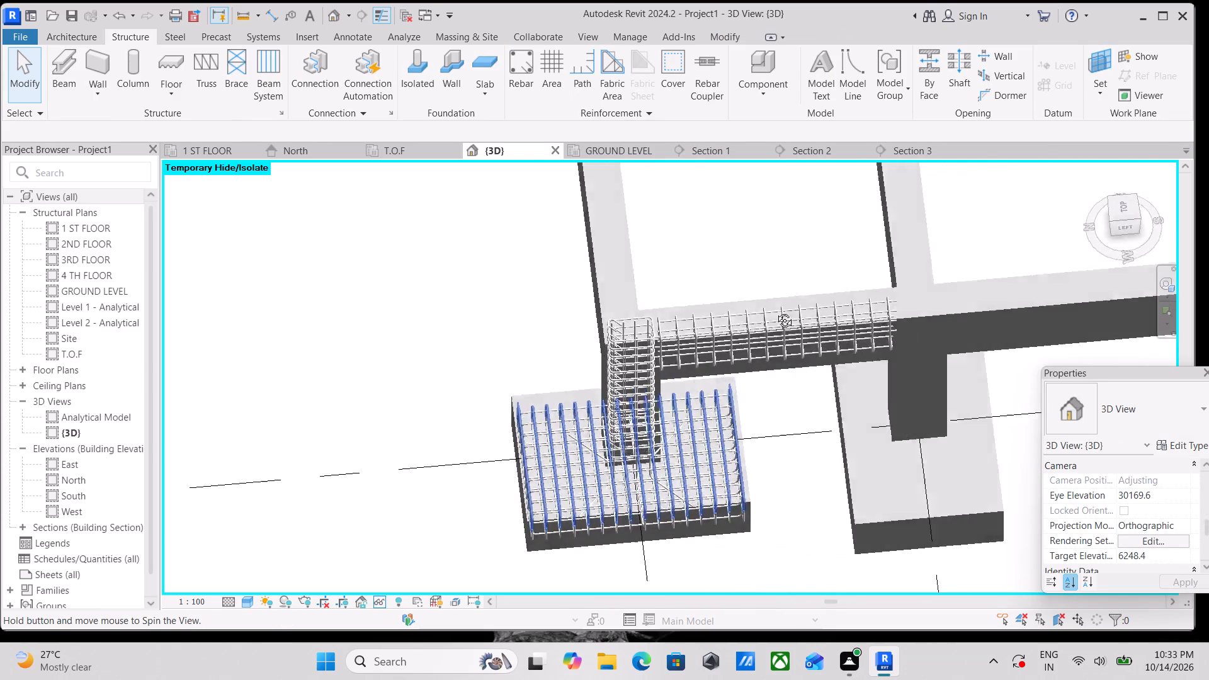
shift+middle_drag(775, 311, 766, 231)
shift+middle_drag(727, 323, 779, 196)
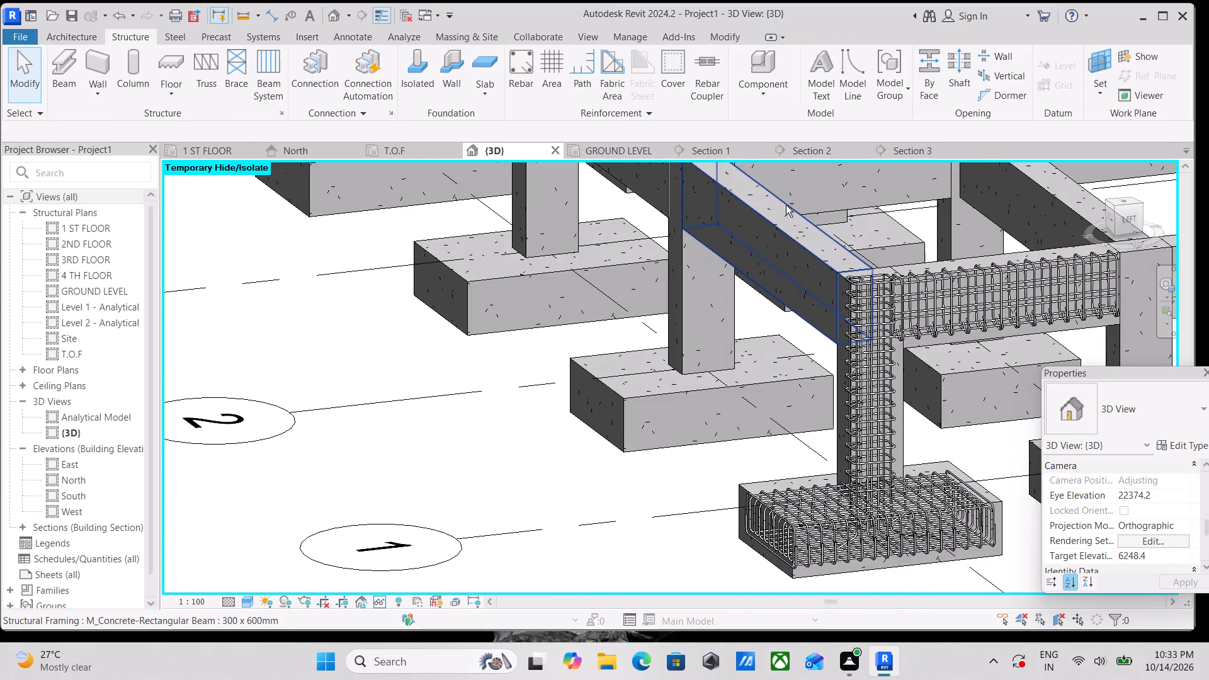
scroll(1003, 352, up, 3)
scroll(996, 338, down, 3)
key(Escape)
scroll(996, 338, down, 2)
middle_drag(996, 338, 822, 343)
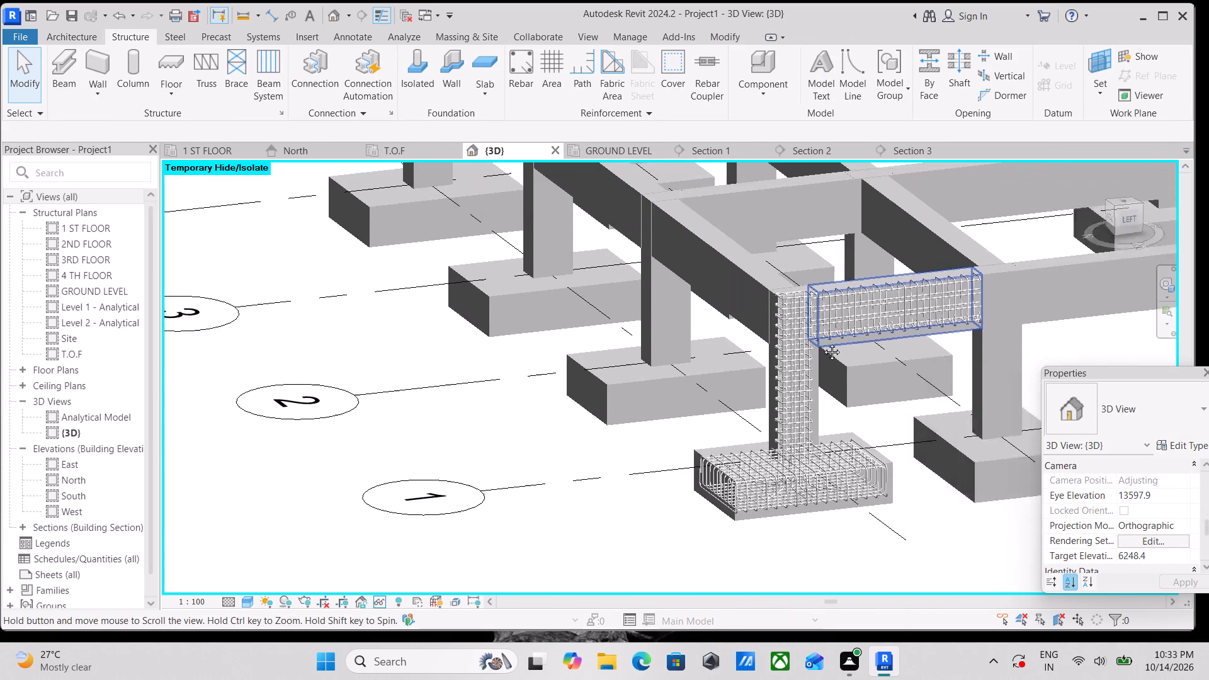
middle_drag(822, 343, 809, 343)
scroll(811, 309, up, 4)
scroll(900, 296, down, 2)
middle_drag(900, 296, 742, 315)
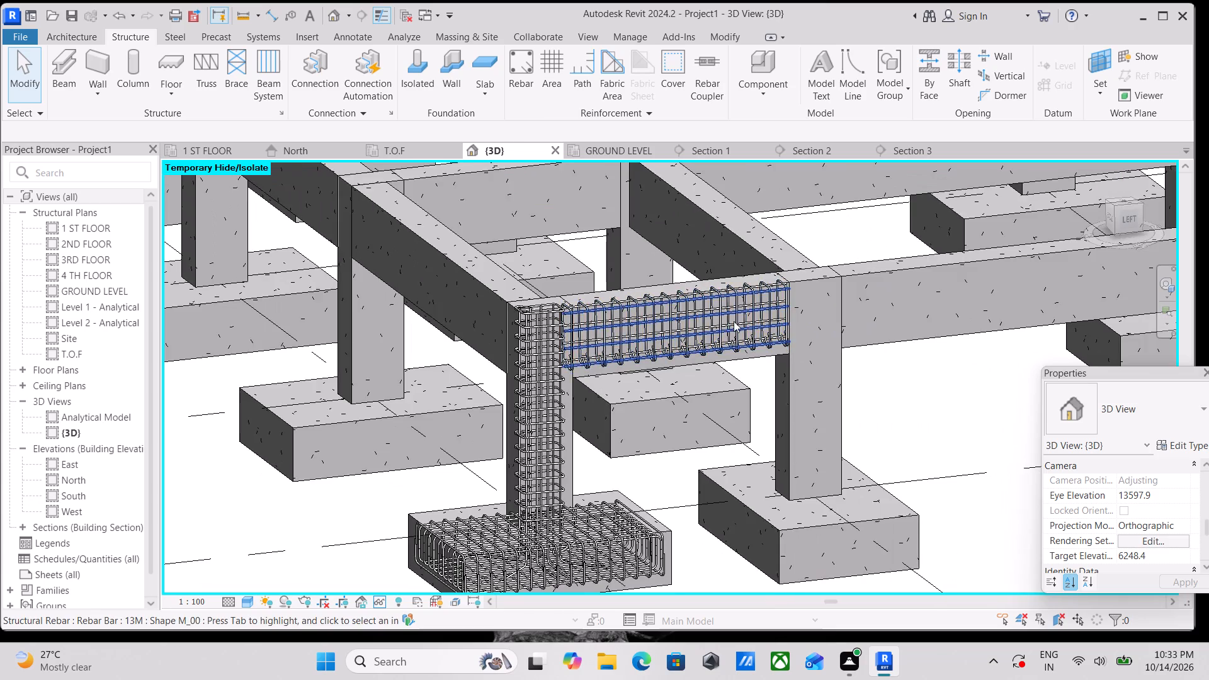
scroll(733, 322, down, 8)
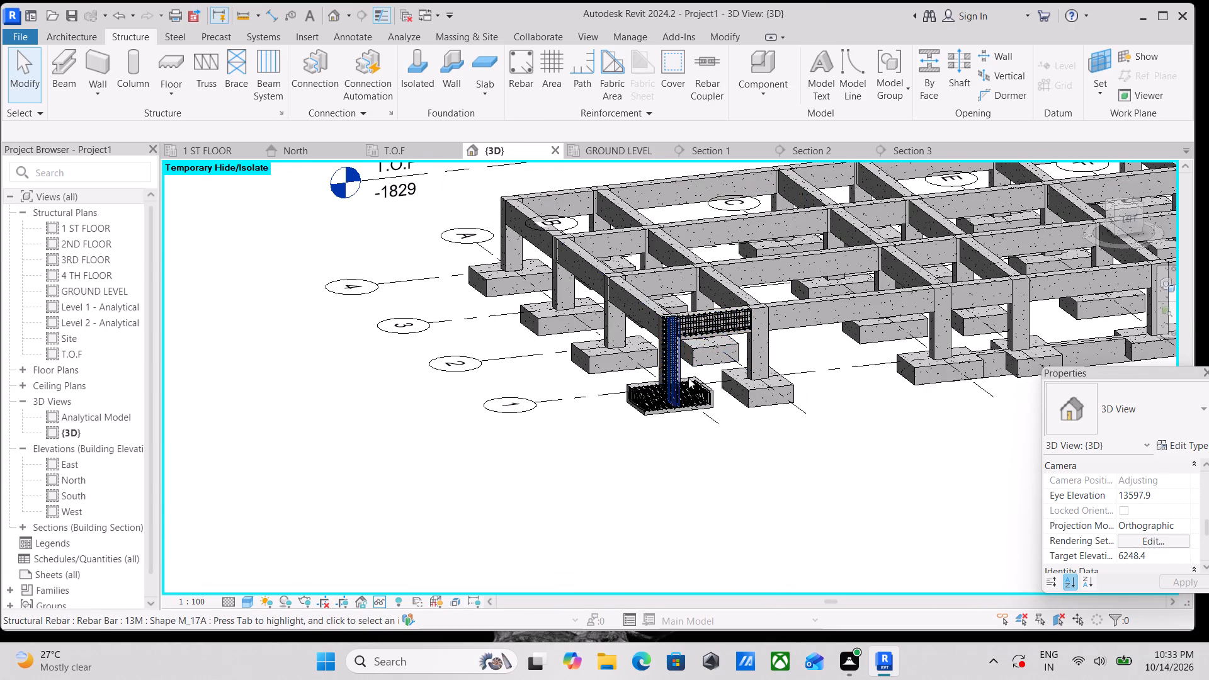
scroll(738, 381, up, 7)
scroll(710, 297, up, 3)
scroll(711, 294, down, 10)
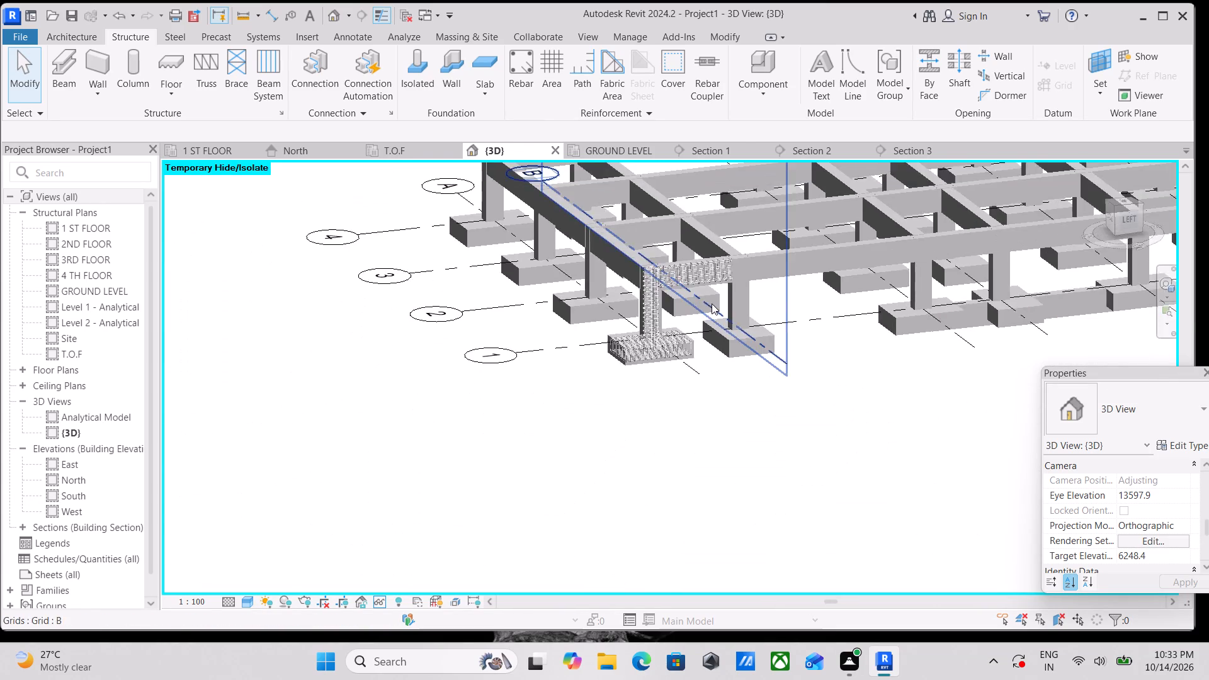
scroll(712, 303, down, 4)
scroll(692, 299, up, 3)
scroll(706, 292, down, 2)
middle_drag(706, 292, 708, 349)
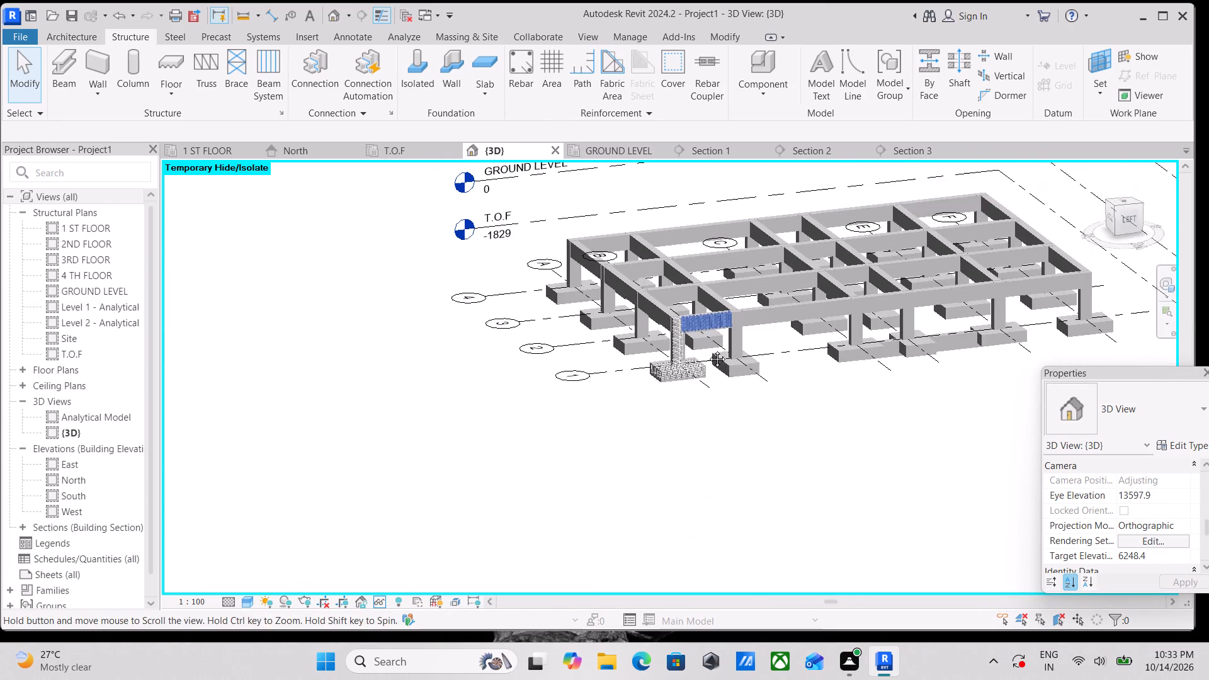
middle_drag(708, 349, 708, 351)
Start propagating the A-1 footing's rebar, aligned by host, with the footings along grid 1 at B, C, D, E and F as destinations.
scroll(711, 343, up, 3)
scroll(700, 396, up, 3)
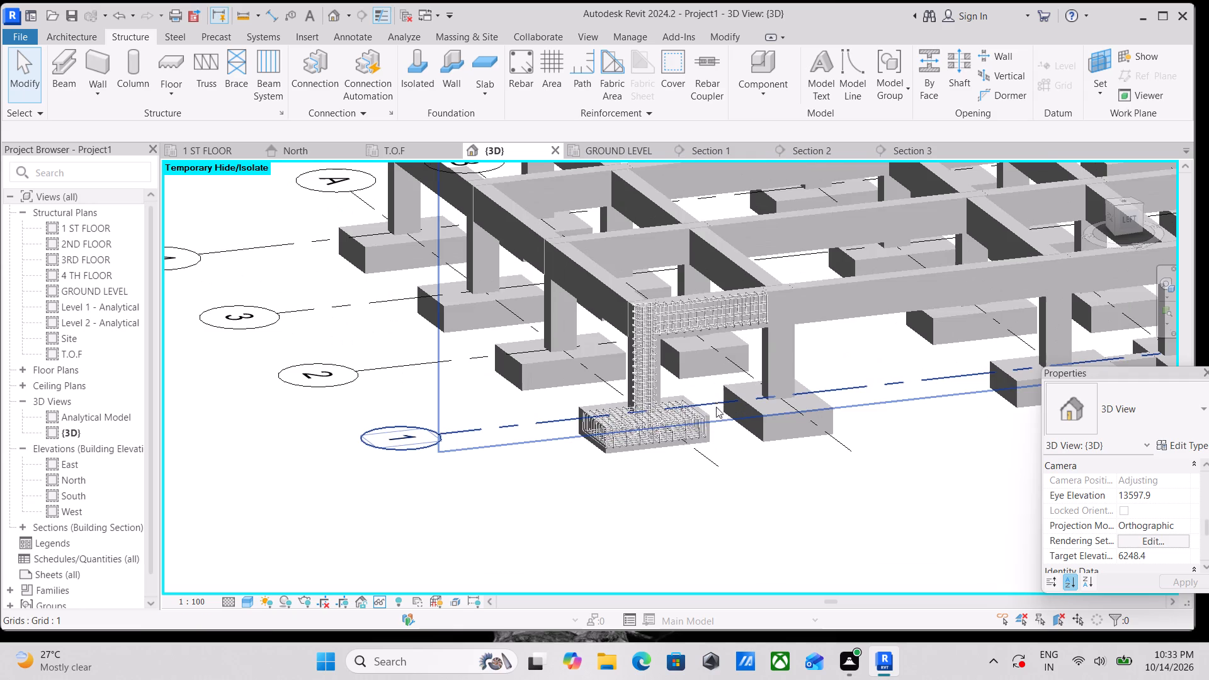
scroll(722, 415, up, 4)
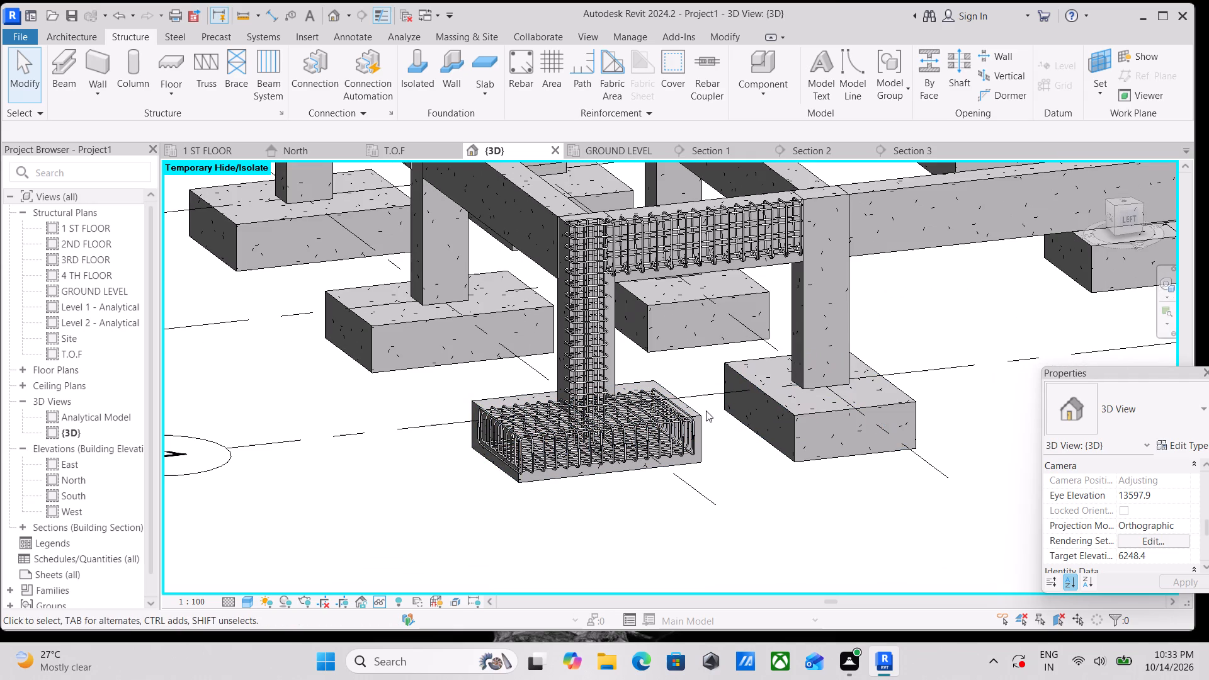
click(703, 413)
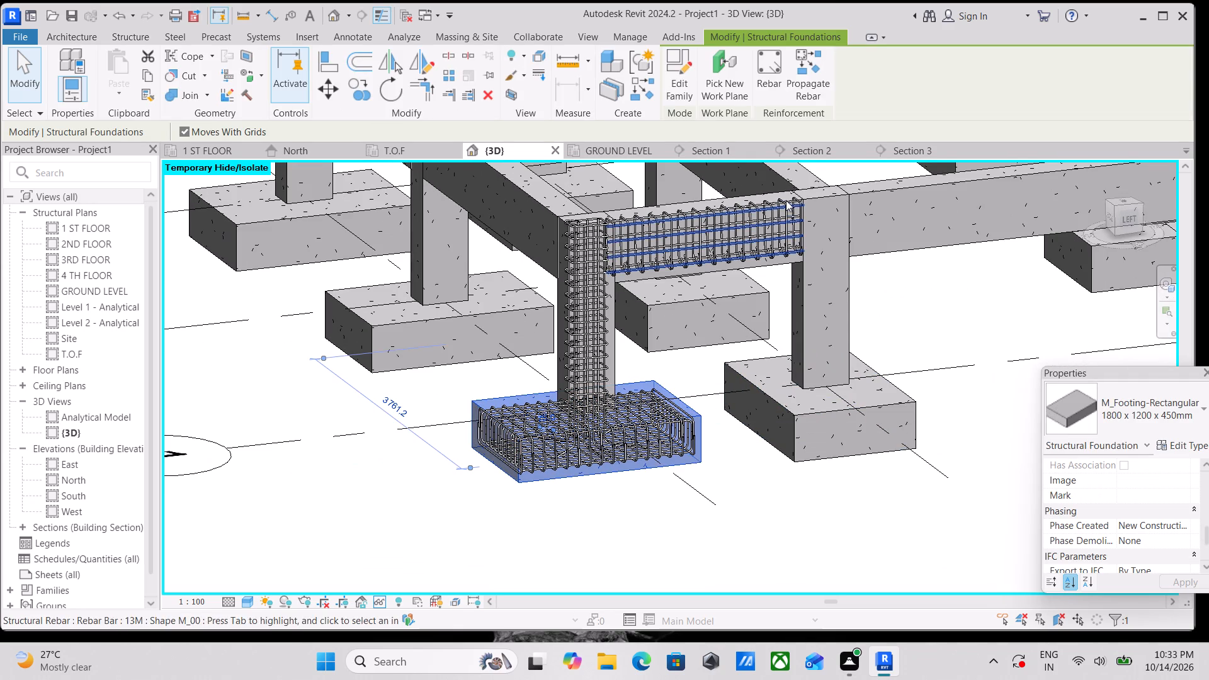
click(802, 75)
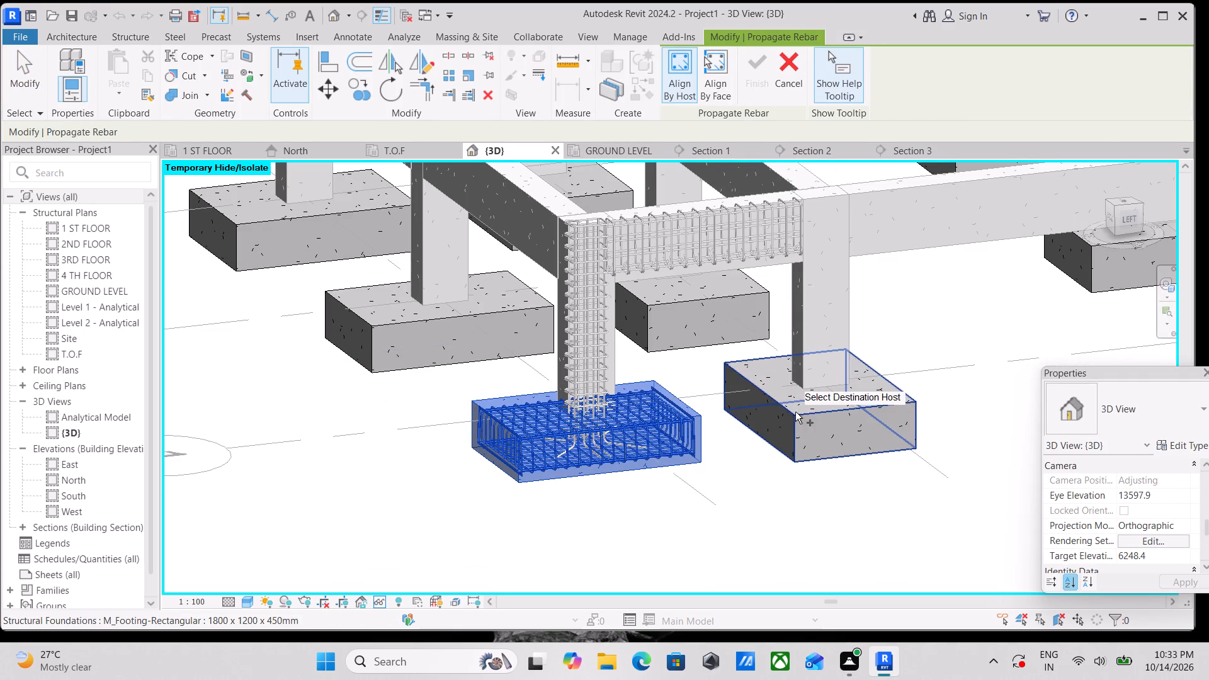
click(795, 412)
scroll(876, 371, down, 2)
middle_drag(876, 371, 500, 407)
click(764, 397)
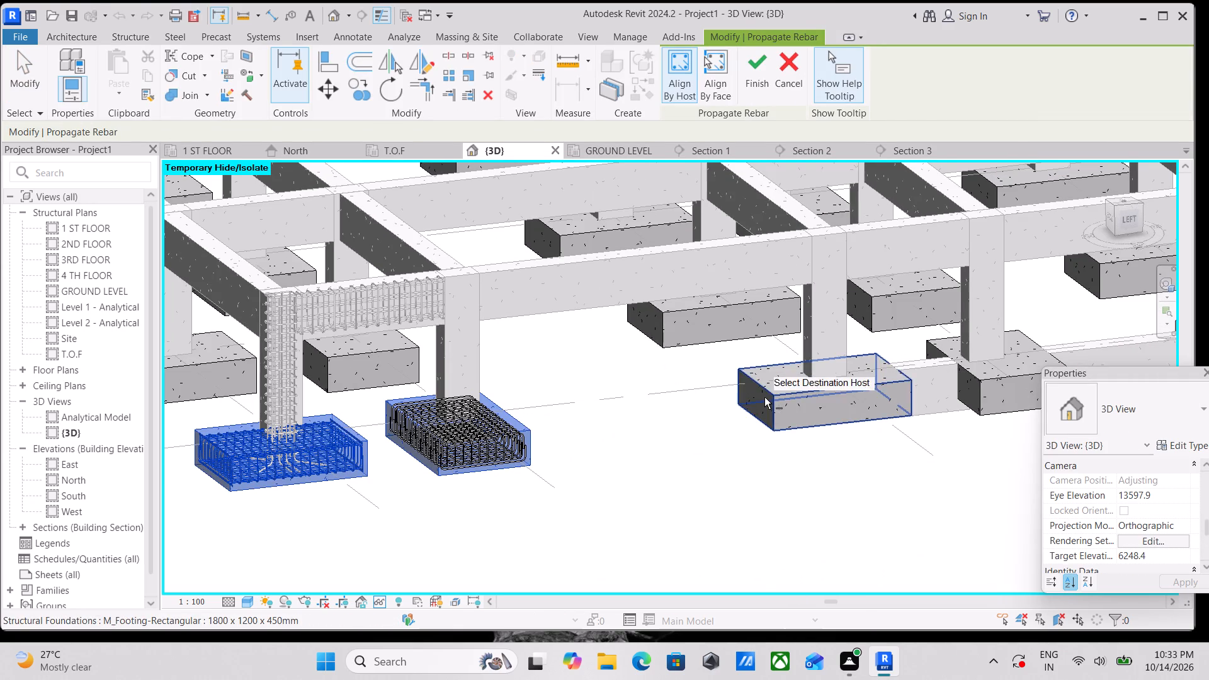
middle_drag(868, 385, 596, 384)
click(696, 375)
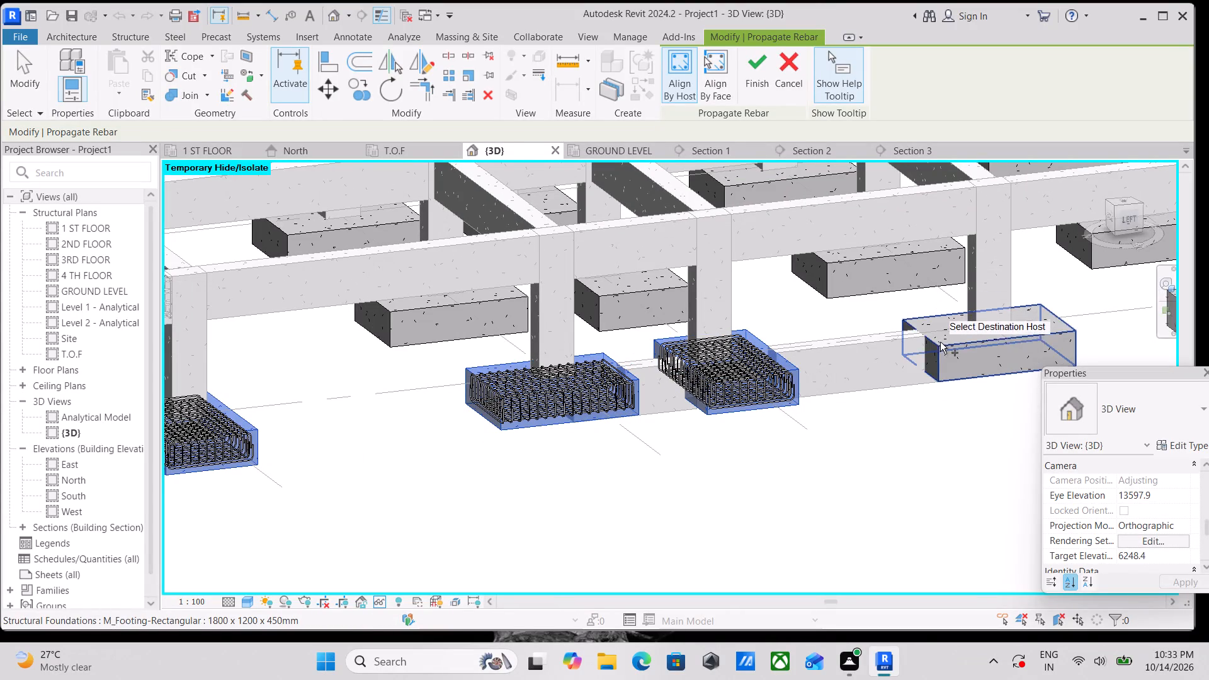
click(939, 346)
middle_drag(990, 331, 755, 360)
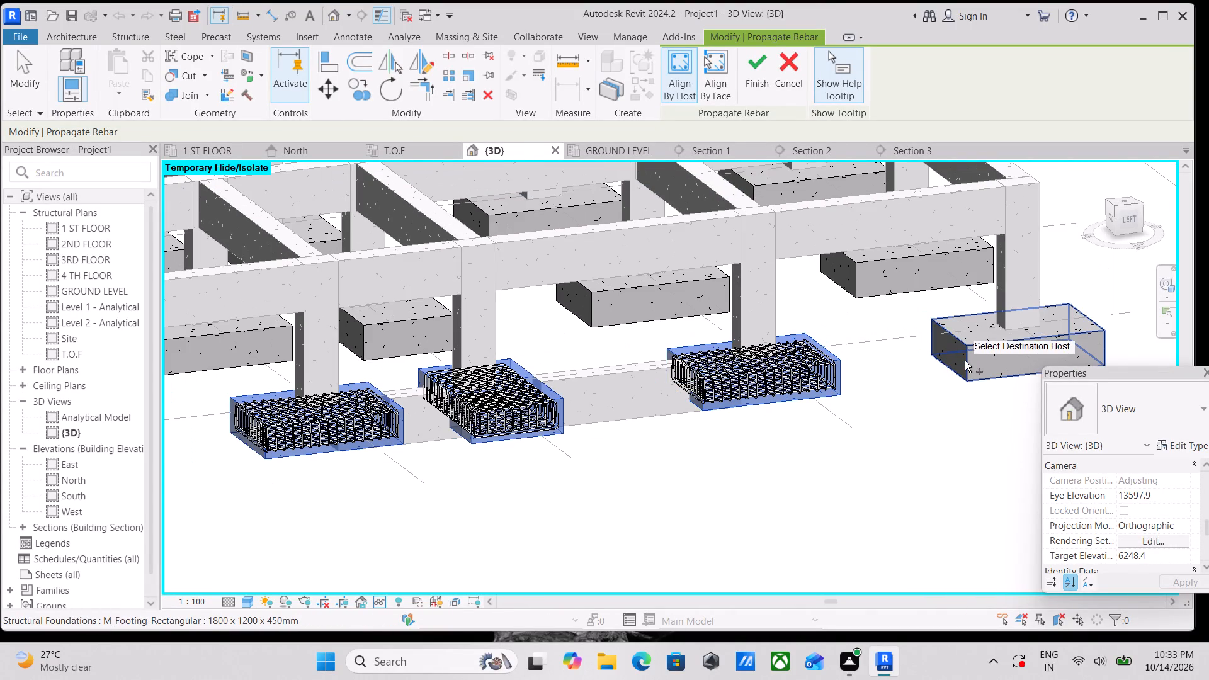
click(965, 347)
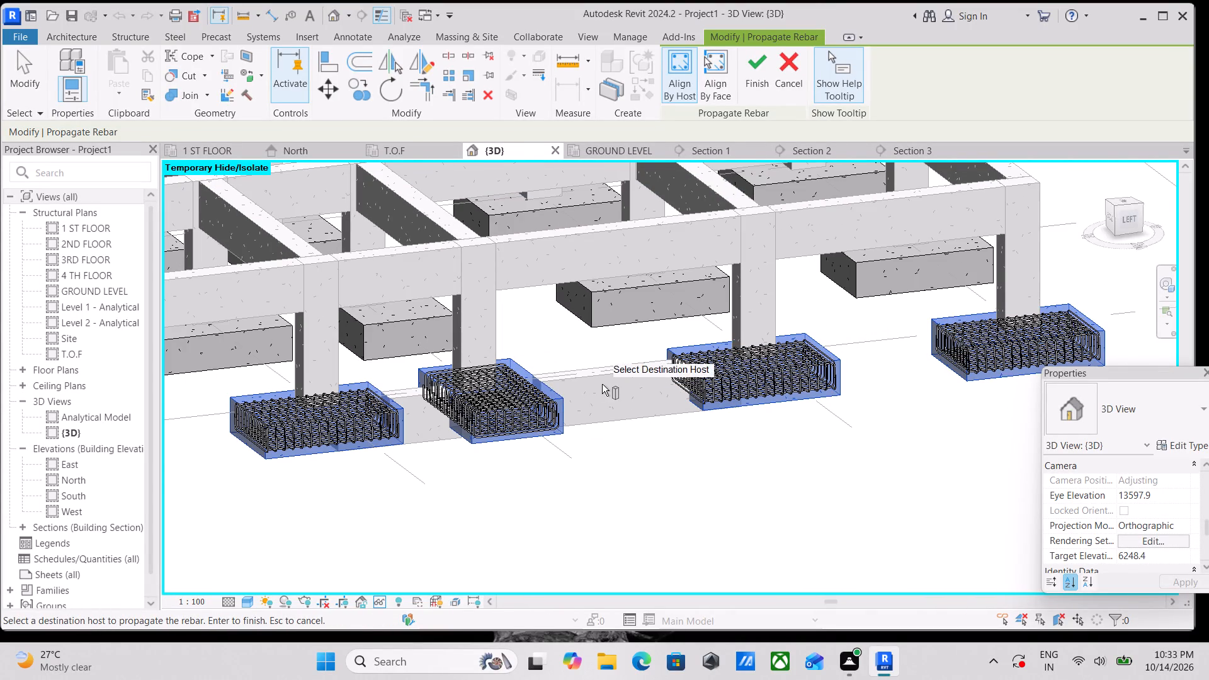
Add the footings on grids A and B at grids 2, 3 and 4 as destination hosts for the propagated rebar.
scroll(604, 401, down, 4)
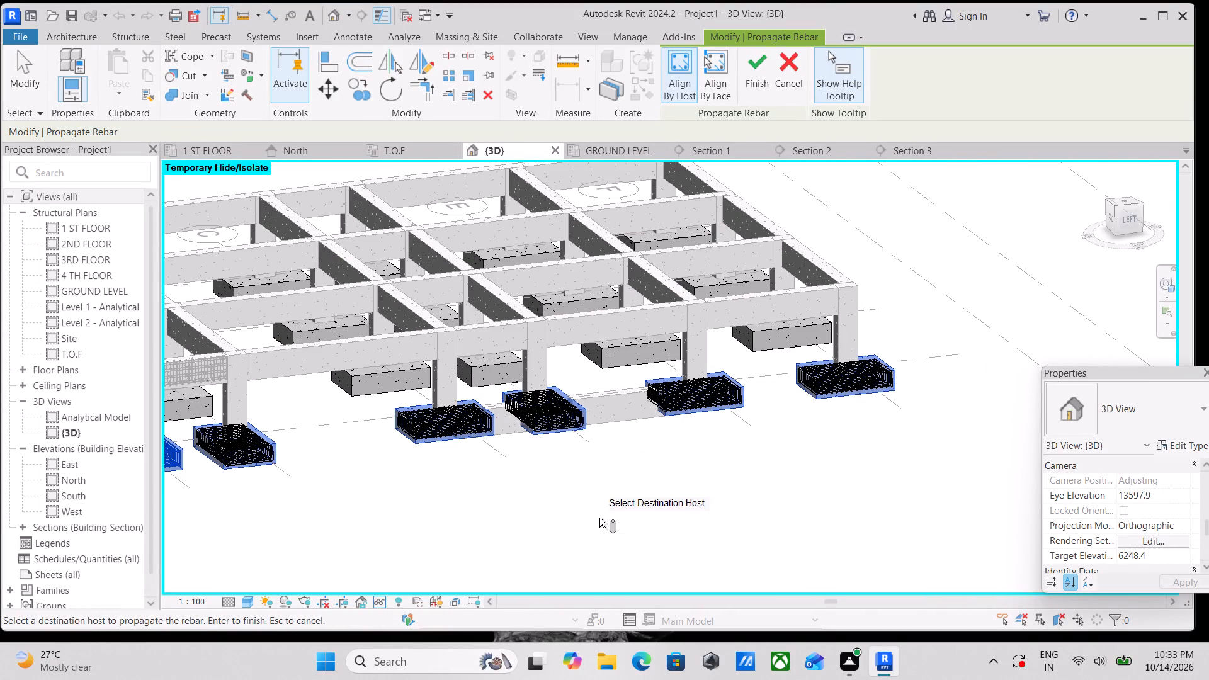
shift+middle_drag(599, 517, 800, 276)
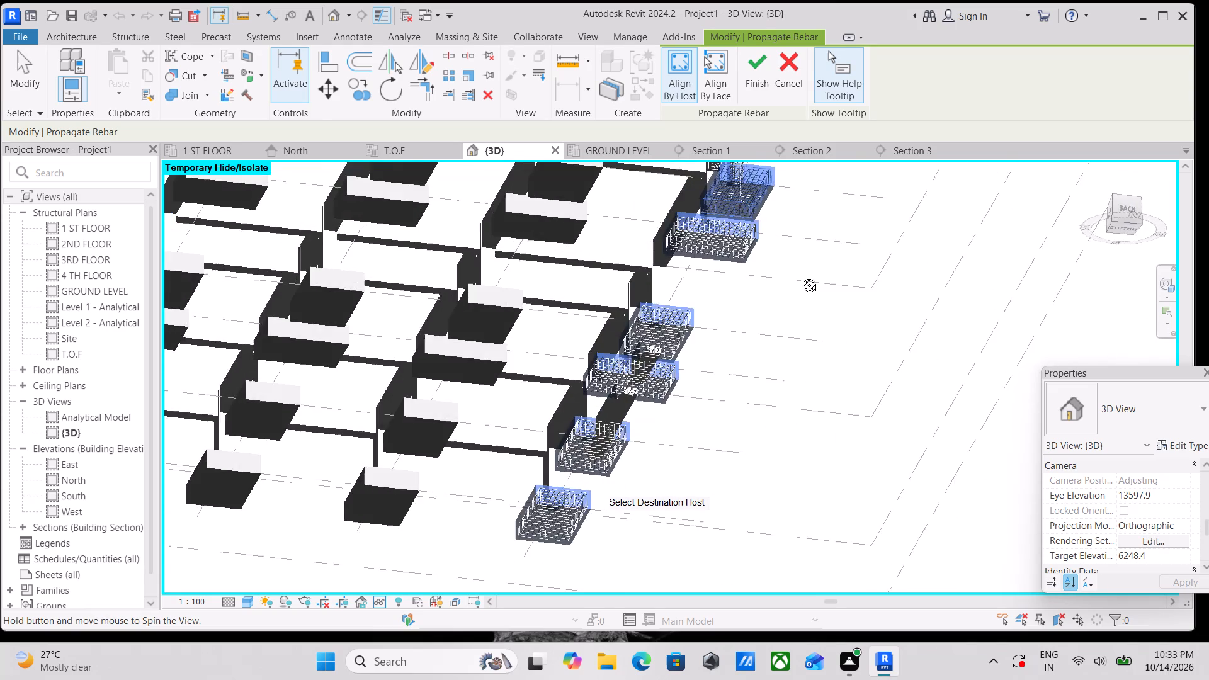
shift+middle_drag(800, 276, 646, 497)
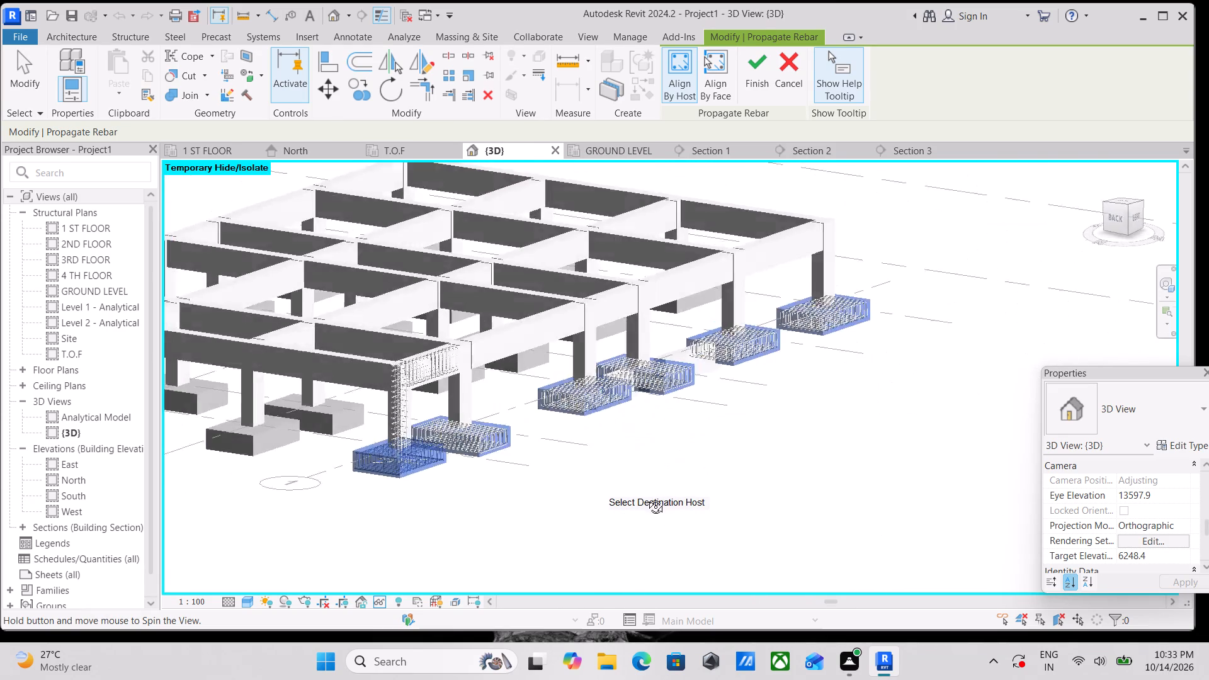
shift+middle_drag(646, 497, 760, 511)
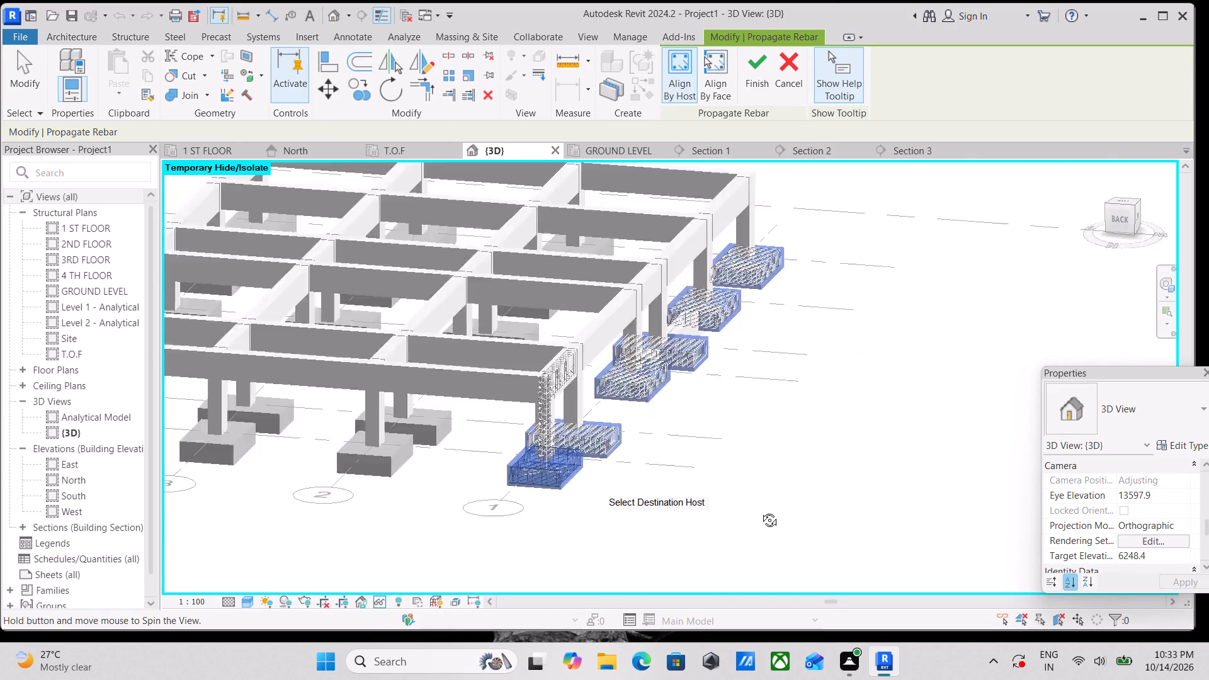
shift+middle_drag(760, 511, 764, 509)
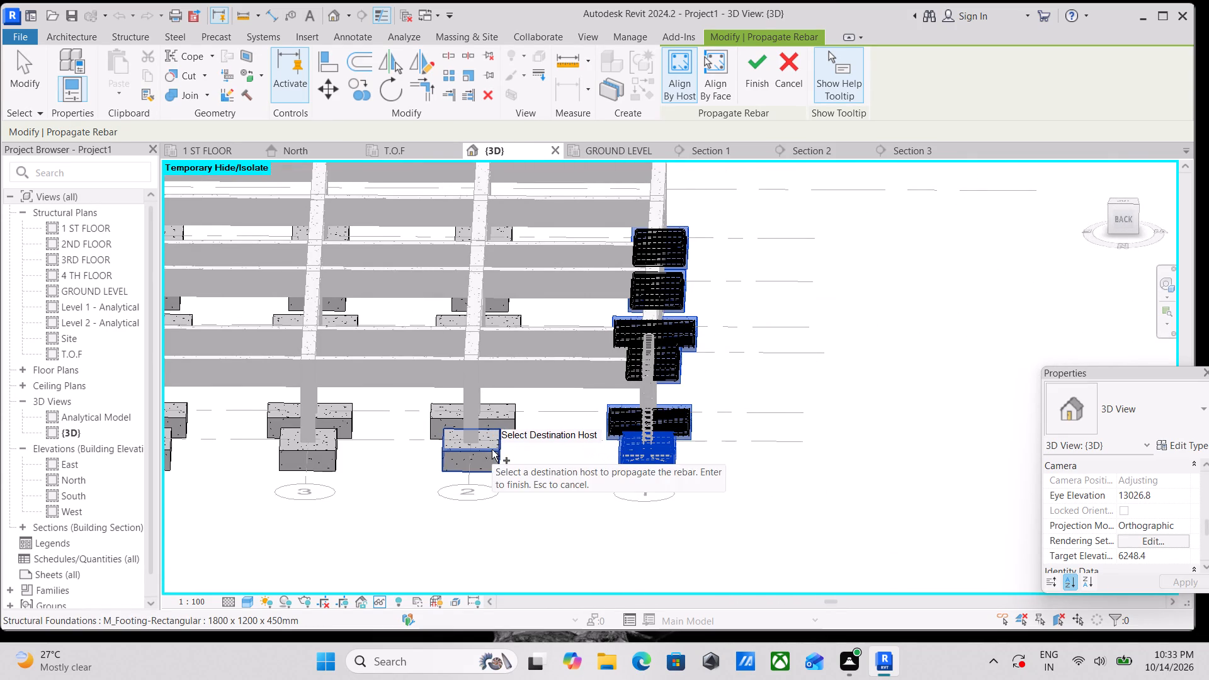
click(496, 448)
middle_drag(474, 448, 598, 472)
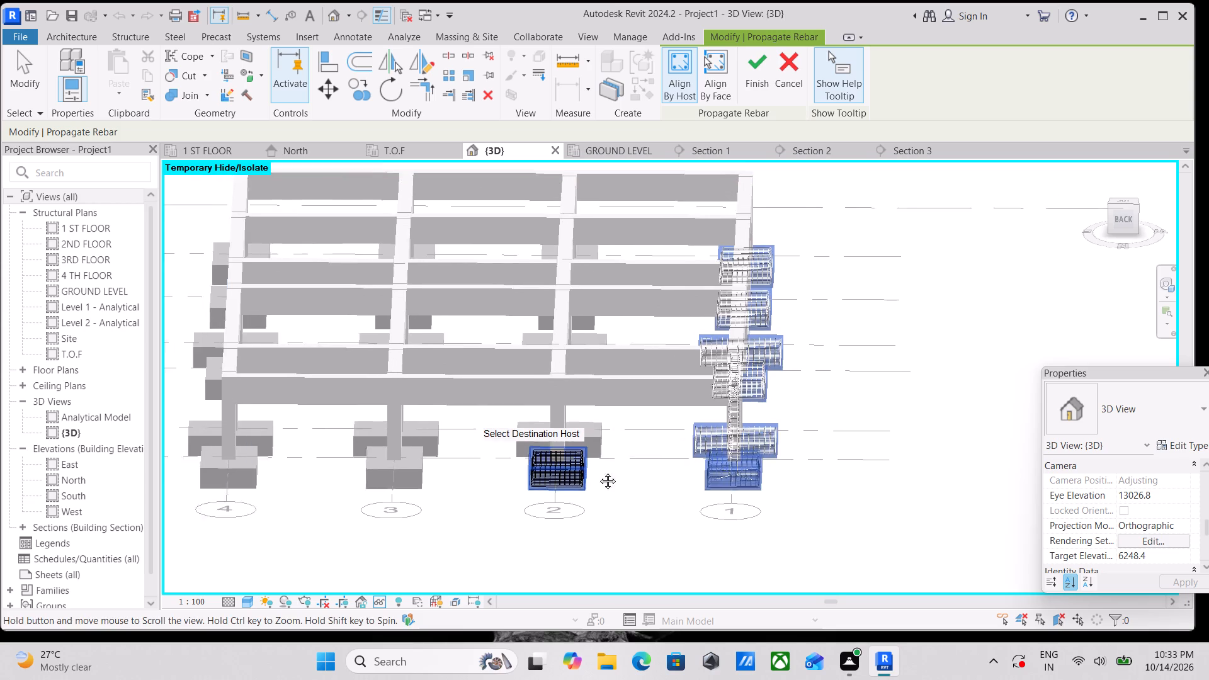
middle_drag(598, 472, 600, 472)
click(449, 471)
middle_drag(414, 469, 441, 472)
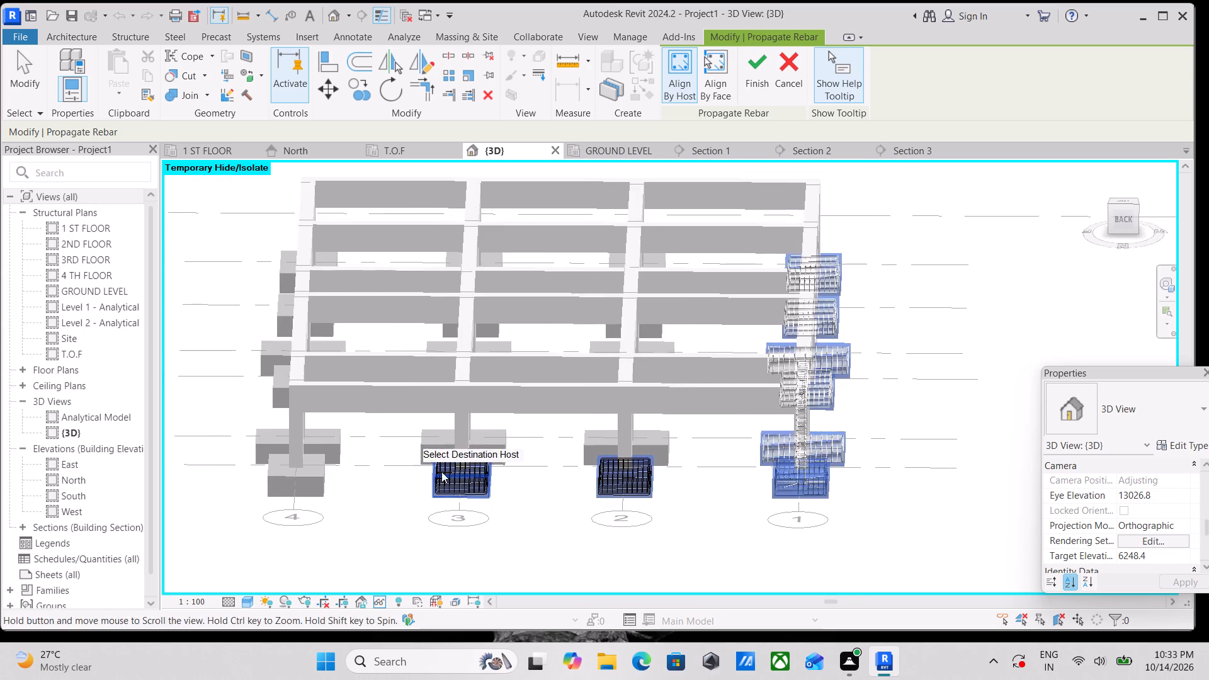
click(314, 473)
click(331, 442)
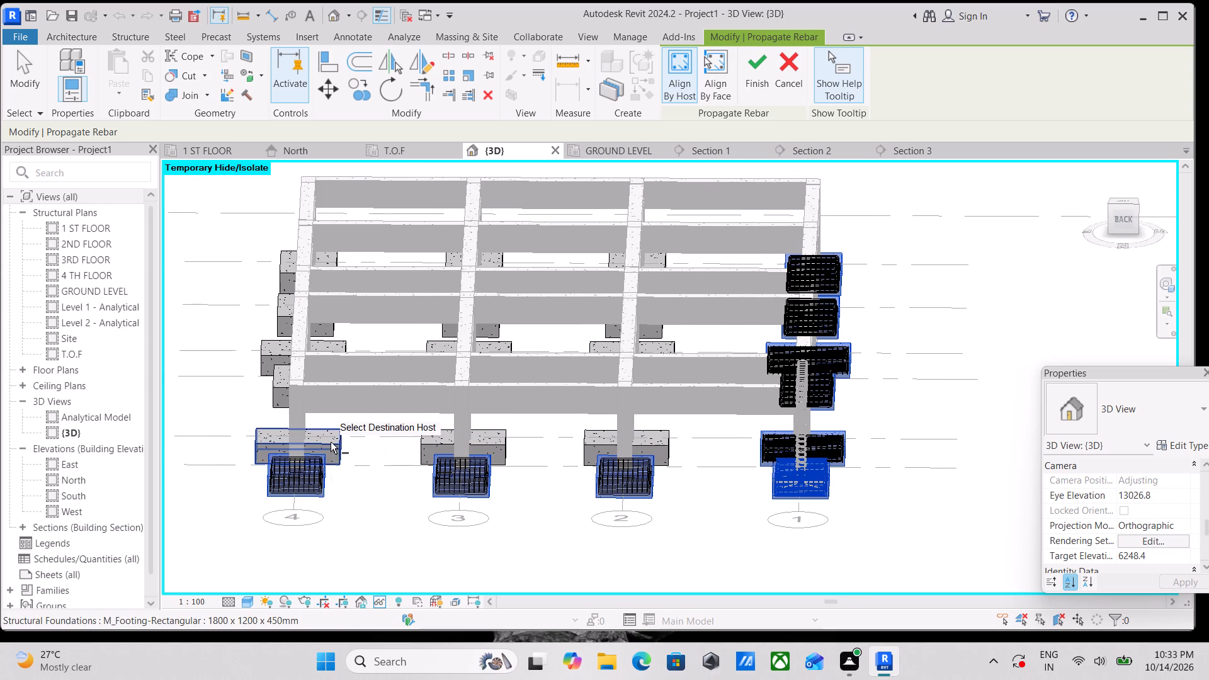
click(424, 445)
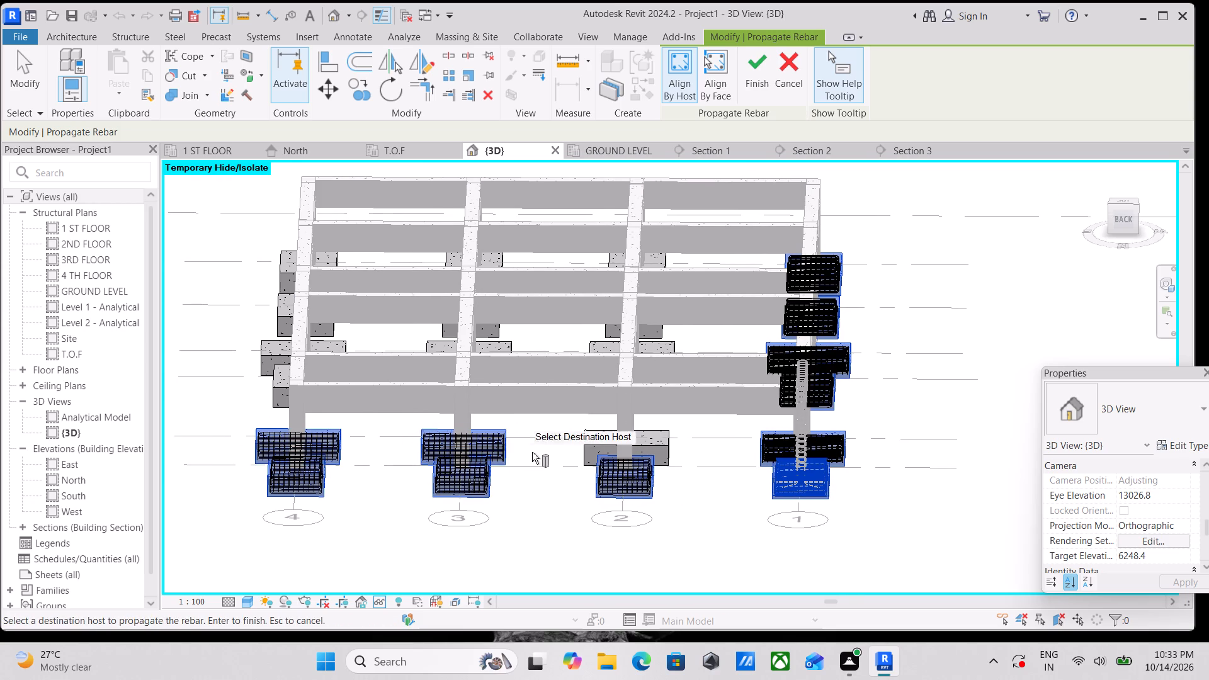
click(586, 450)
Add the footings on grids C and D at grids 2, 3 and 4 as destination hosts for the propagated rebar.
scroll(539, 445, down, 1)
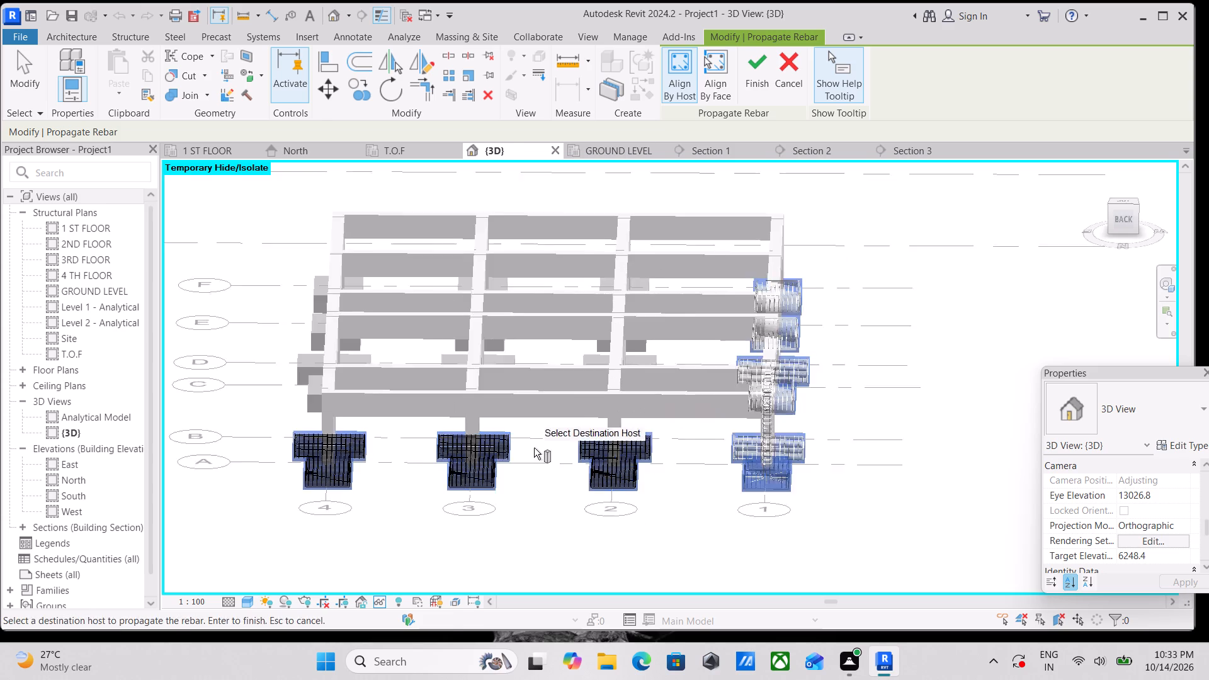
scroll(534, 448, down, 1)
shift+middle_drag(431, 424, 705, 581)
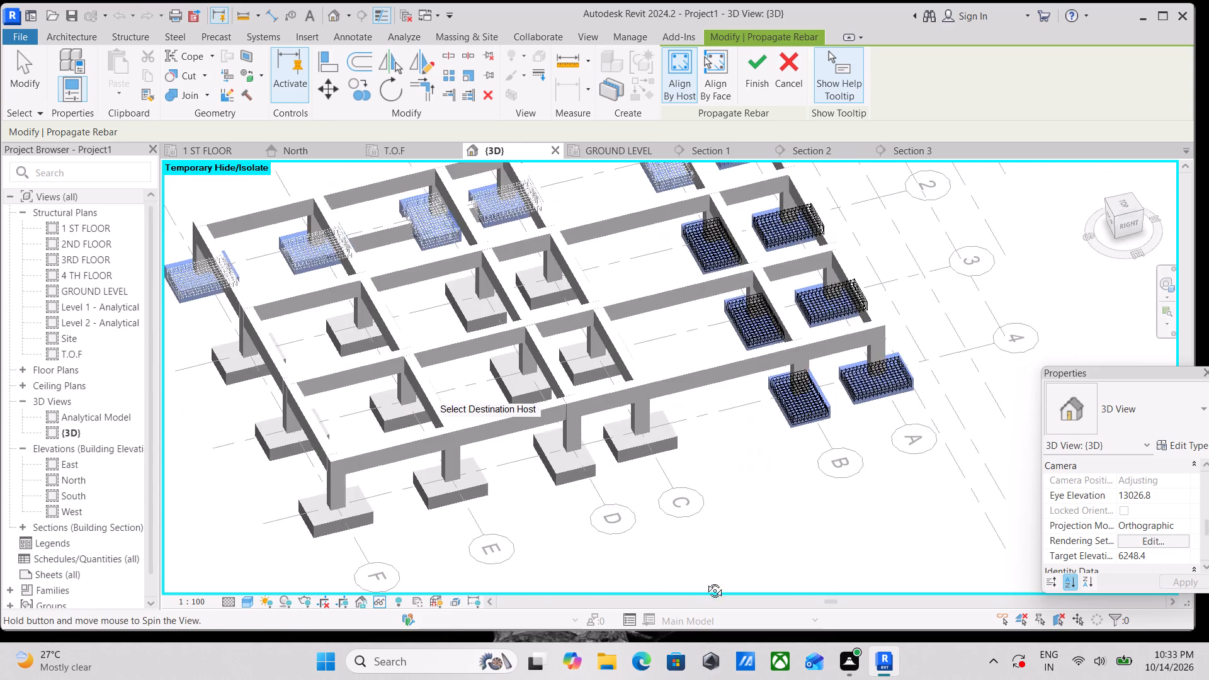
shift+middle_drag(705, 581, 707, 594)
middle_drag(706, 327, 696, 533)
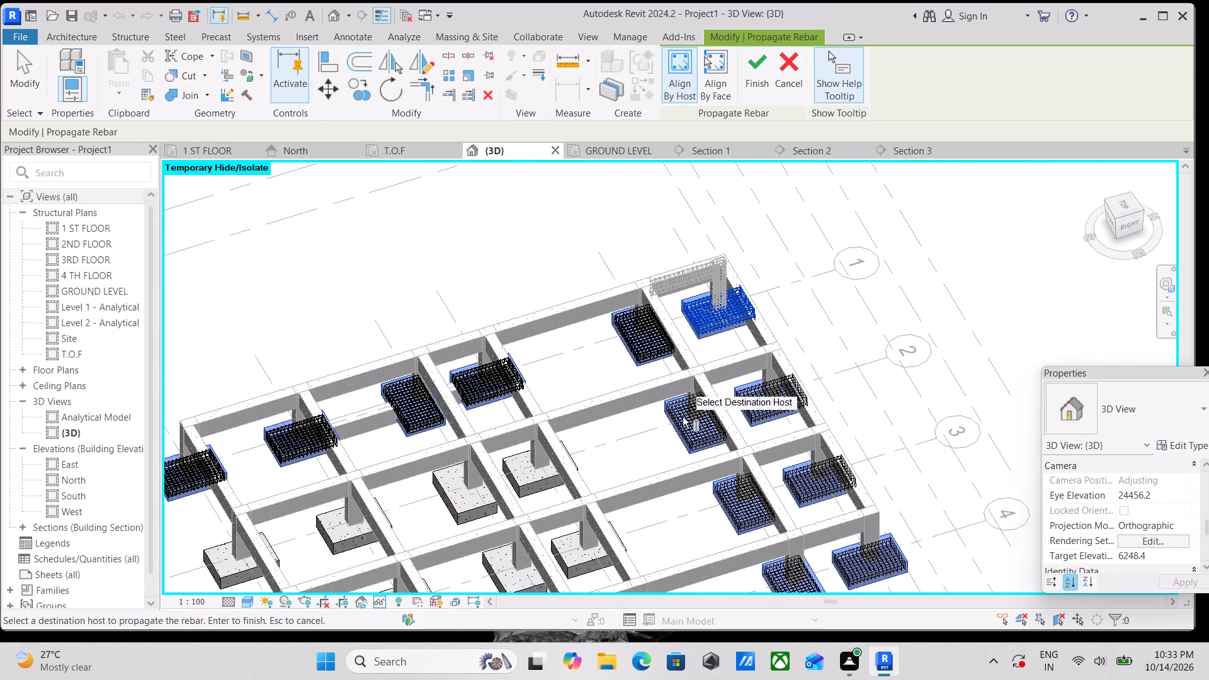
middle_drag(598, 460, 633, 375)
scroll(538, 371, up, 1)
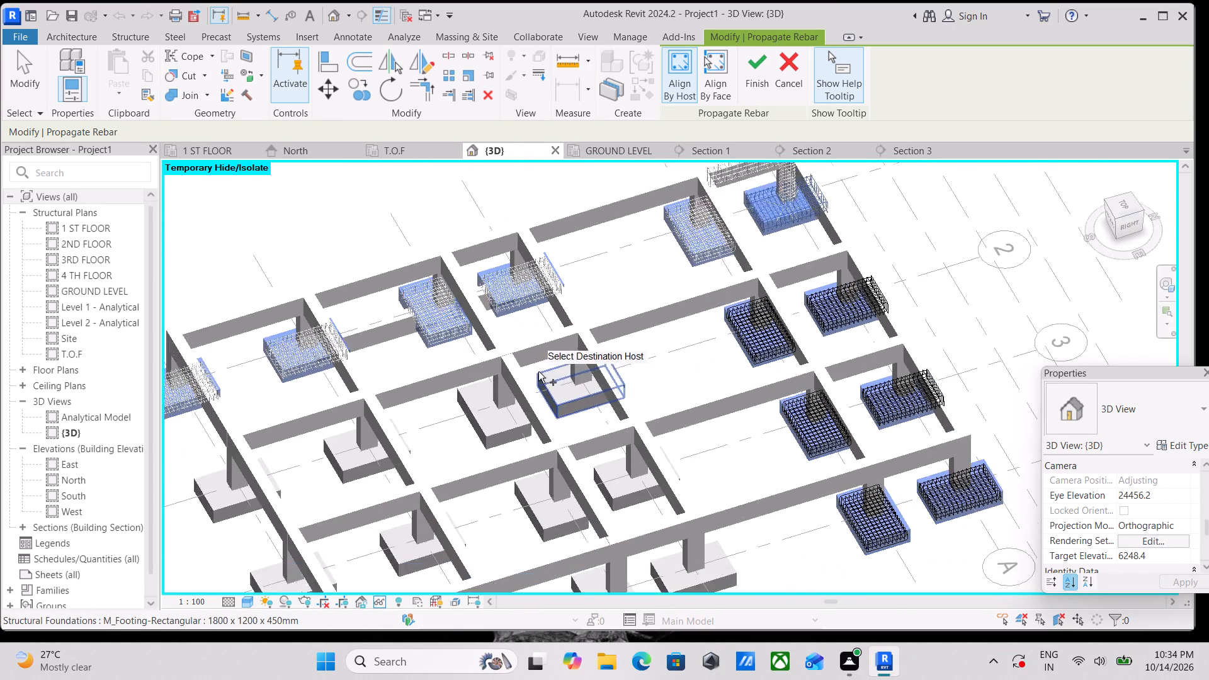
scroll(538, 371, up, 2)
click(569, 415)
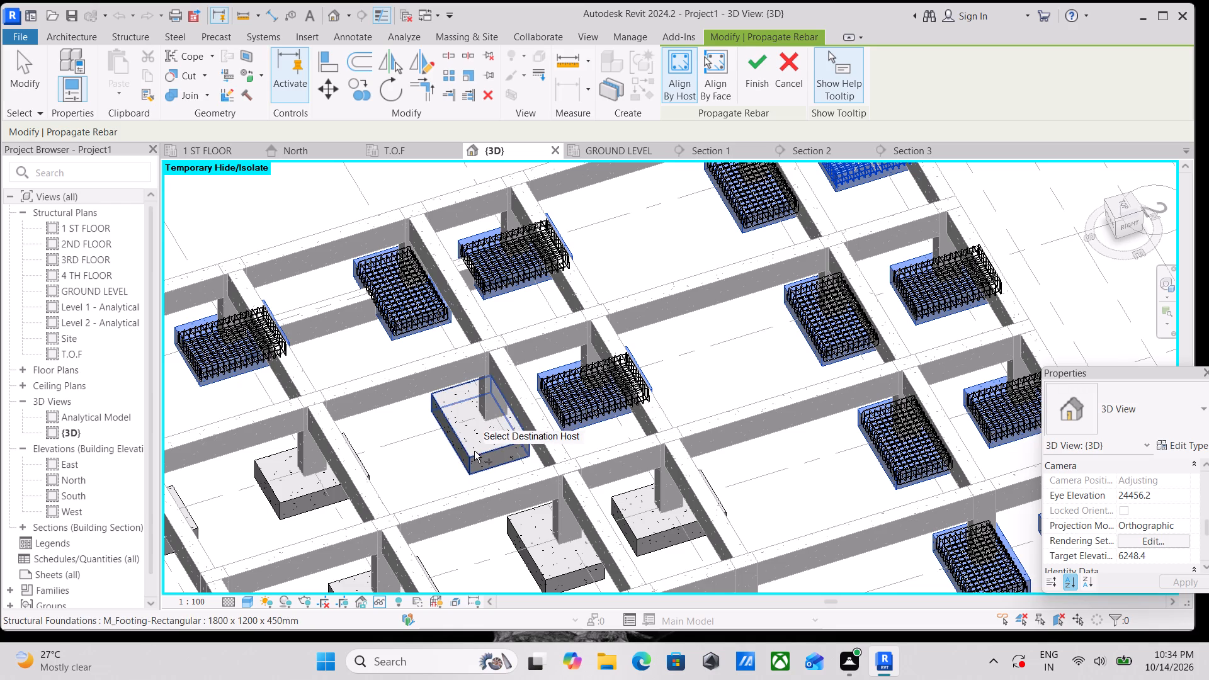
click(474, 451)
scroll(475, 446, down, 1)
middle_drag(475, 446, 482, 395)
scroll(482, 395, up, 1)
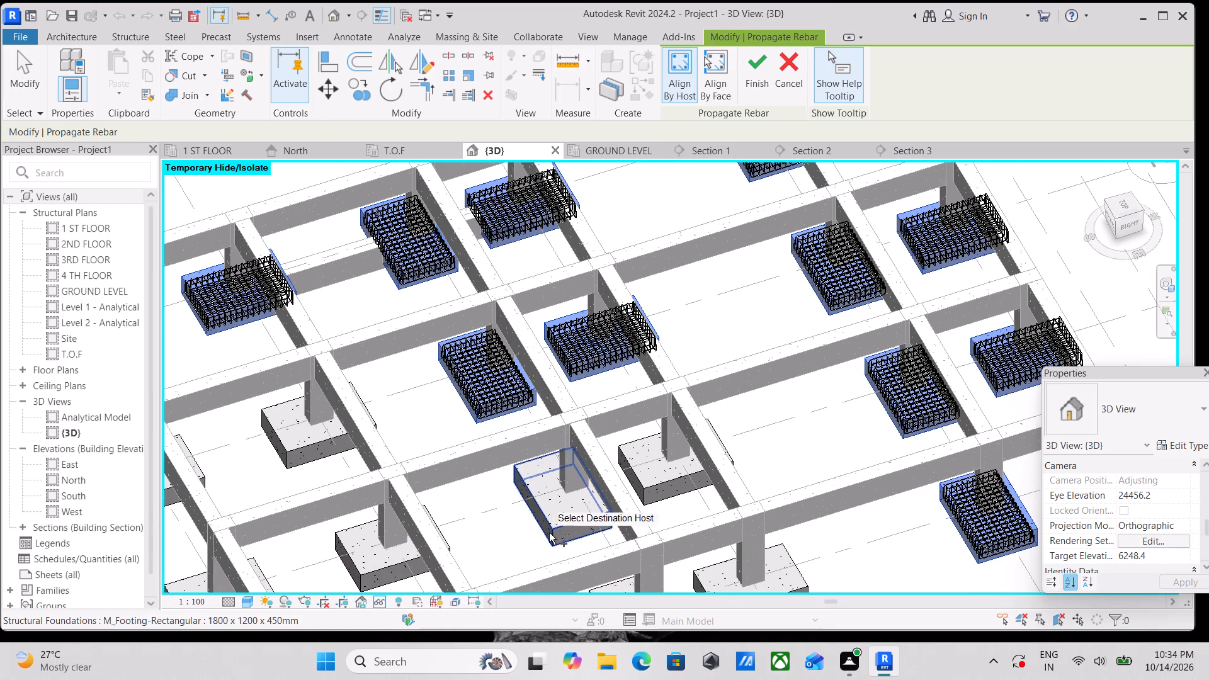
click(550, 531)
click(642, 483)
scroll(642, 482, down, 2)
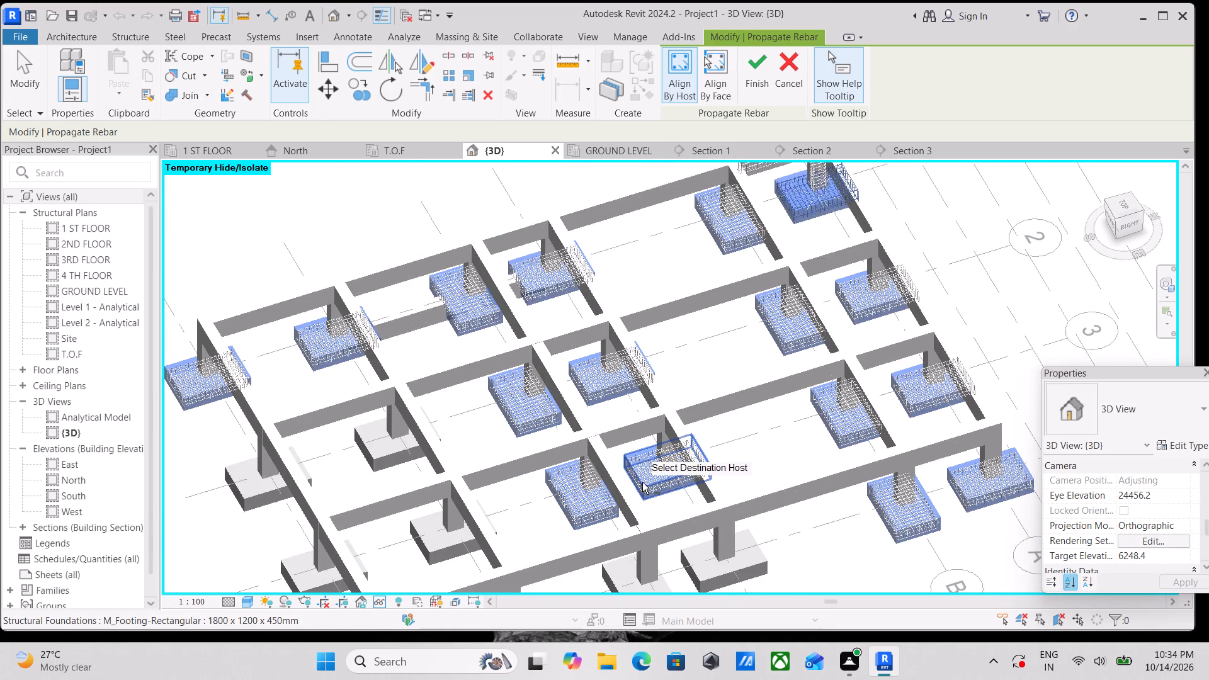
middle_drag(642, 482, 740, 371)
click(802, 467)
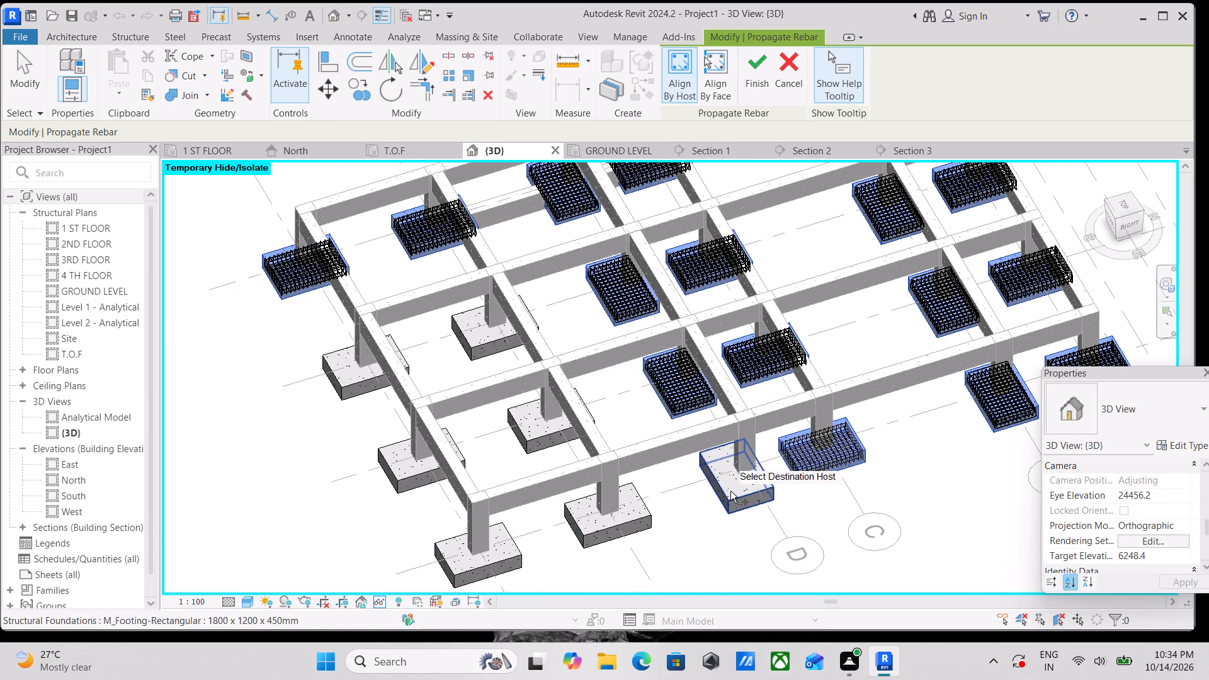
click(730, 491)
Add the footings on grids E and F at grids 2, 3 and 4 as destination hosts and finish the rebar propagation.
click(603, 530)
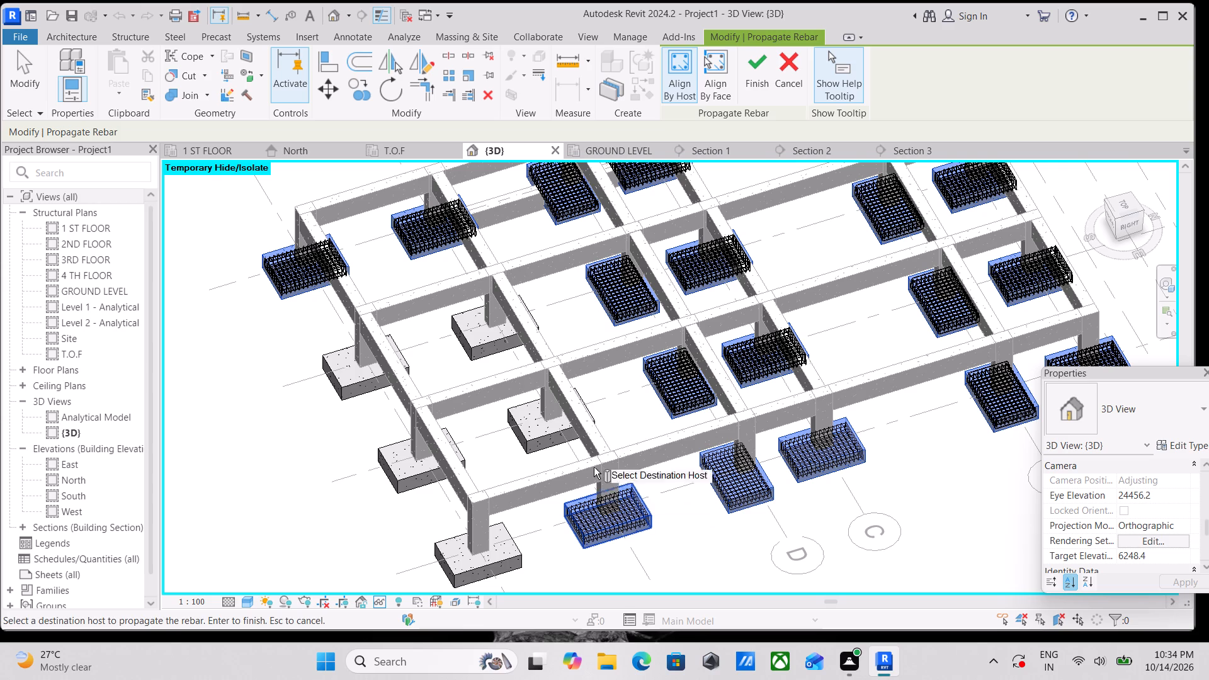
click(525, 433)
click(483, 339)
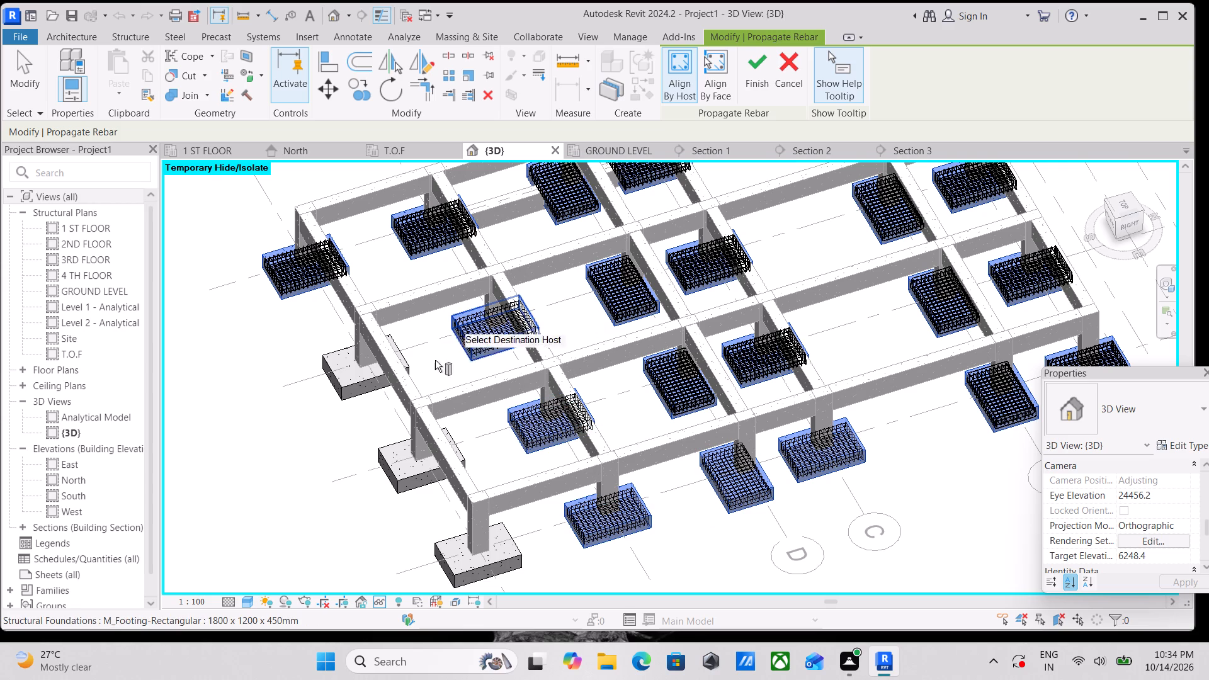
click(339, 382)
middle_drag(336, 400, 360, 311)
click(423, 393)
click(500, 484)
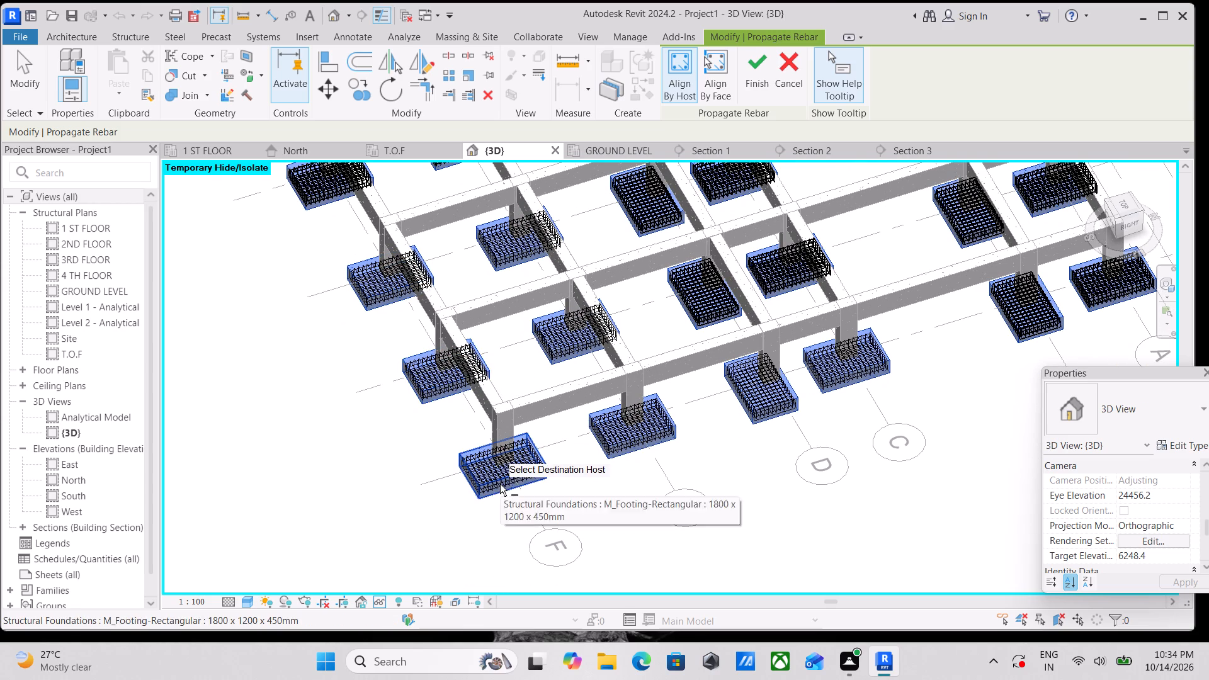
scroll(529, 458, down, 3)
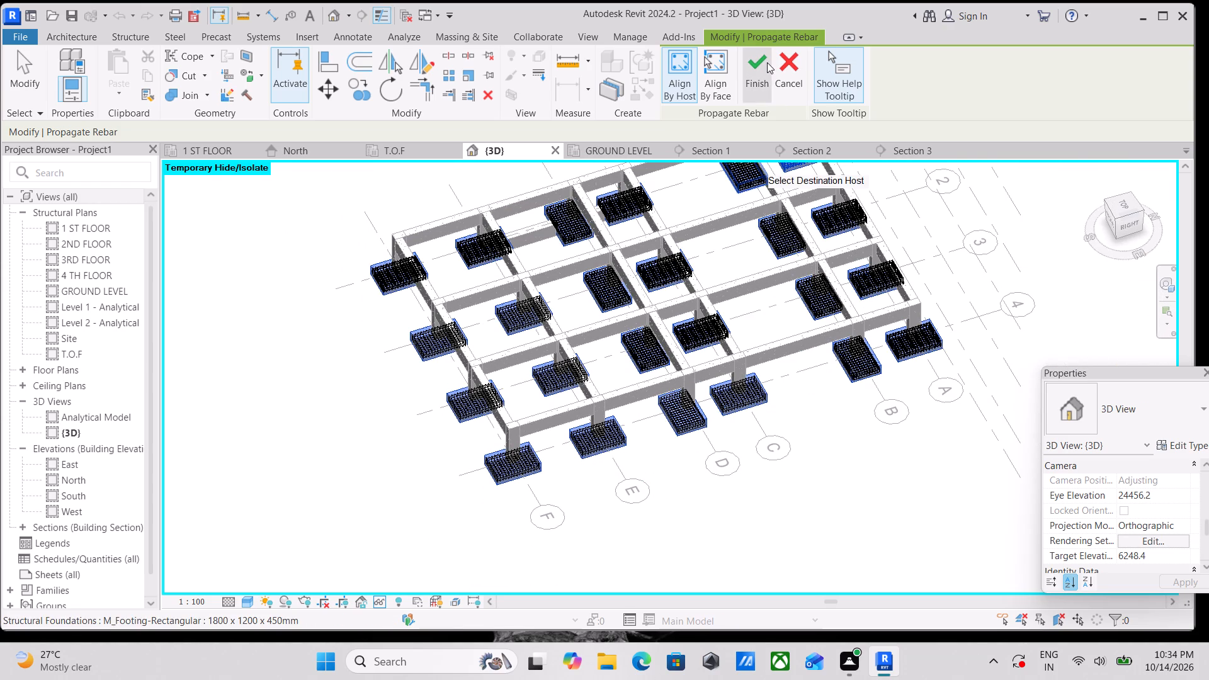
click(767, 63)
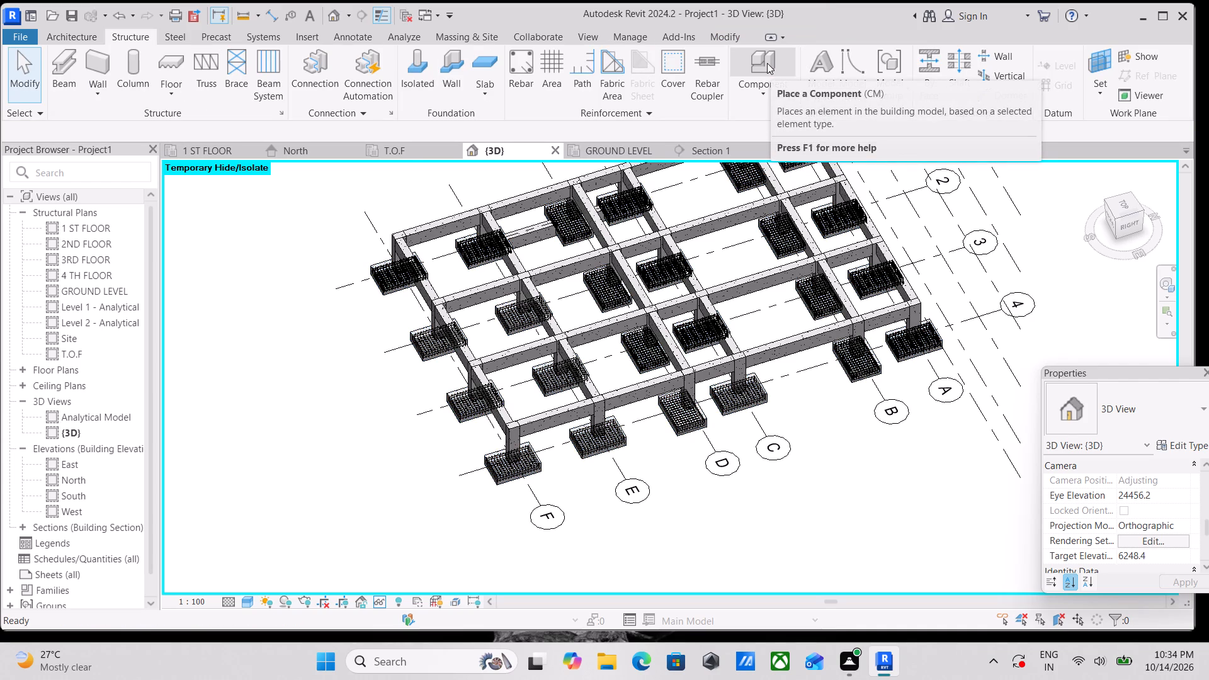
Examine the propagated rebar in the footings from several sides of the foundation layout.
scroll(677, 484, up, 4)
scroll(622, 427, up, 4)
key(Escape)
scroll(494, 429, up, 2)
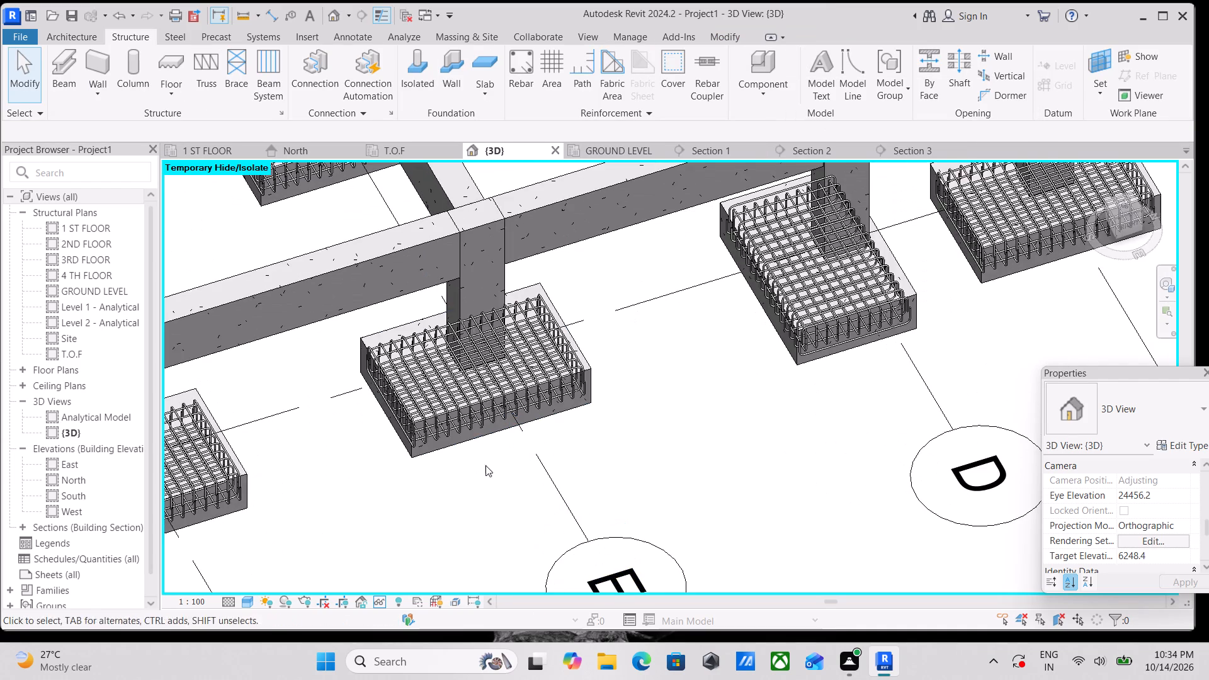
scroll(708, 409, down, 6)
shift+middle_drag(770, 395, 630, 382)
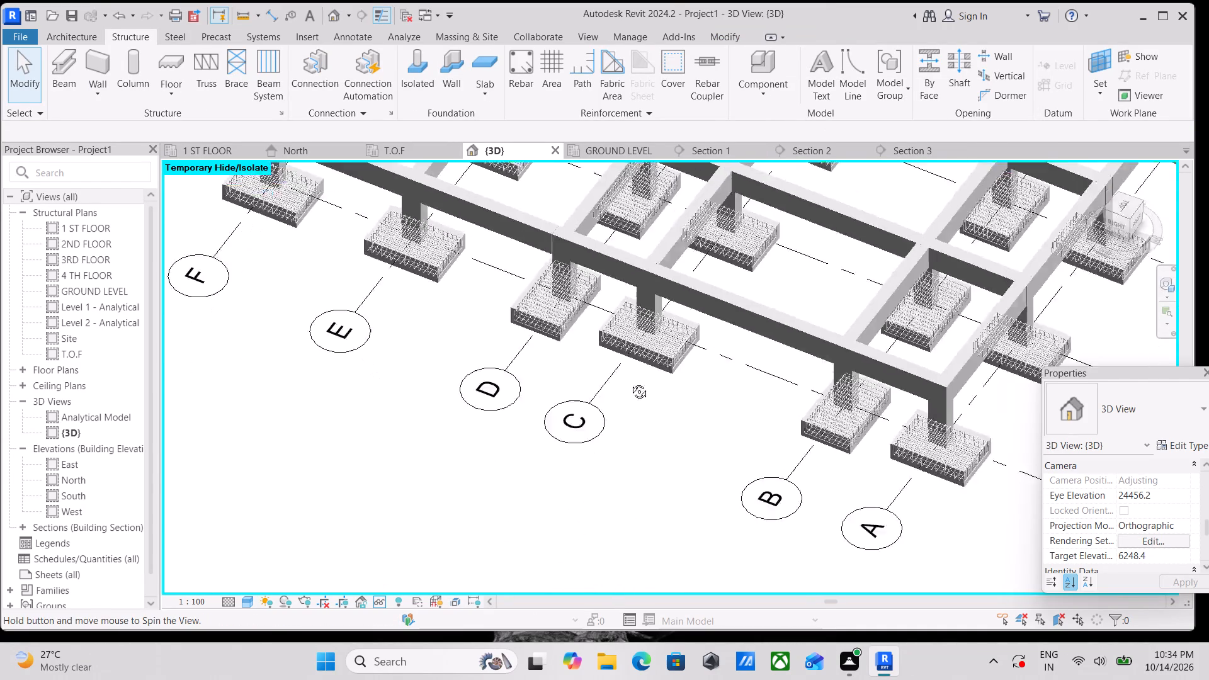
shift+middle_drag(630, 382, 572, 288)
shift+middle_drag(783, 404, 562, 417)
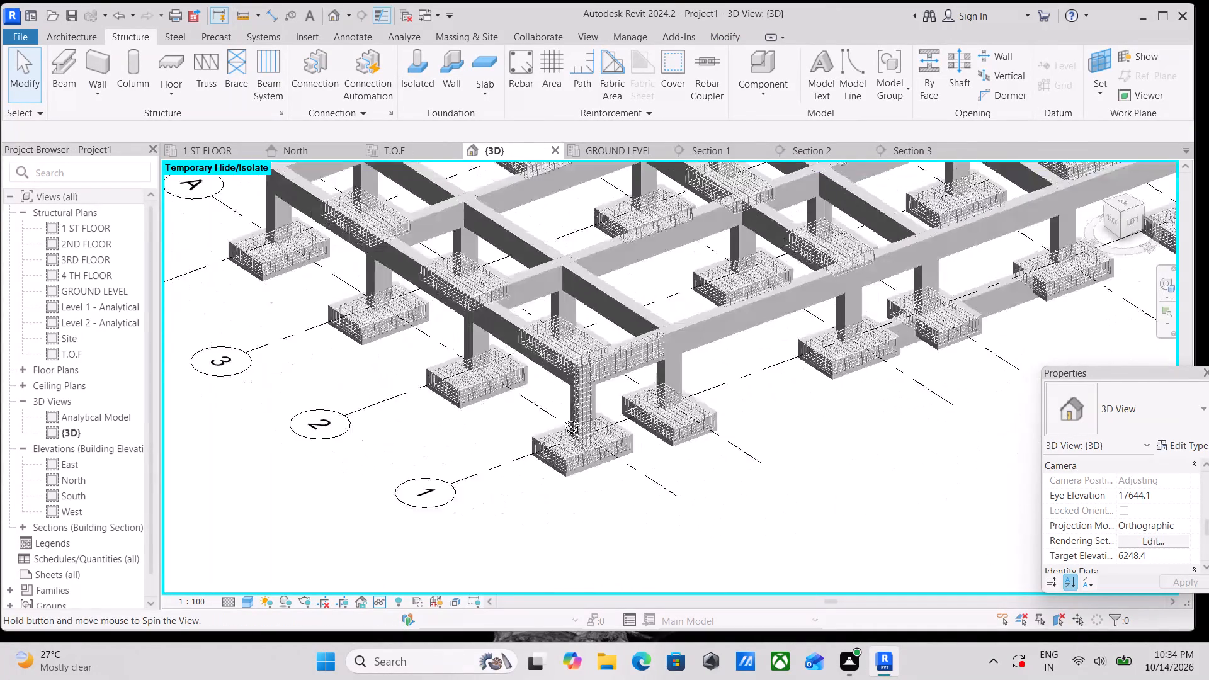
shift+middle_drag(562, 417, 550, 417)
Propagate the rebar of the column at grids A and 1, adding the column at grids B and 1 as the first destination host.
scroll(670, 467, up, 3)
scroll(427, 324, up, 7)
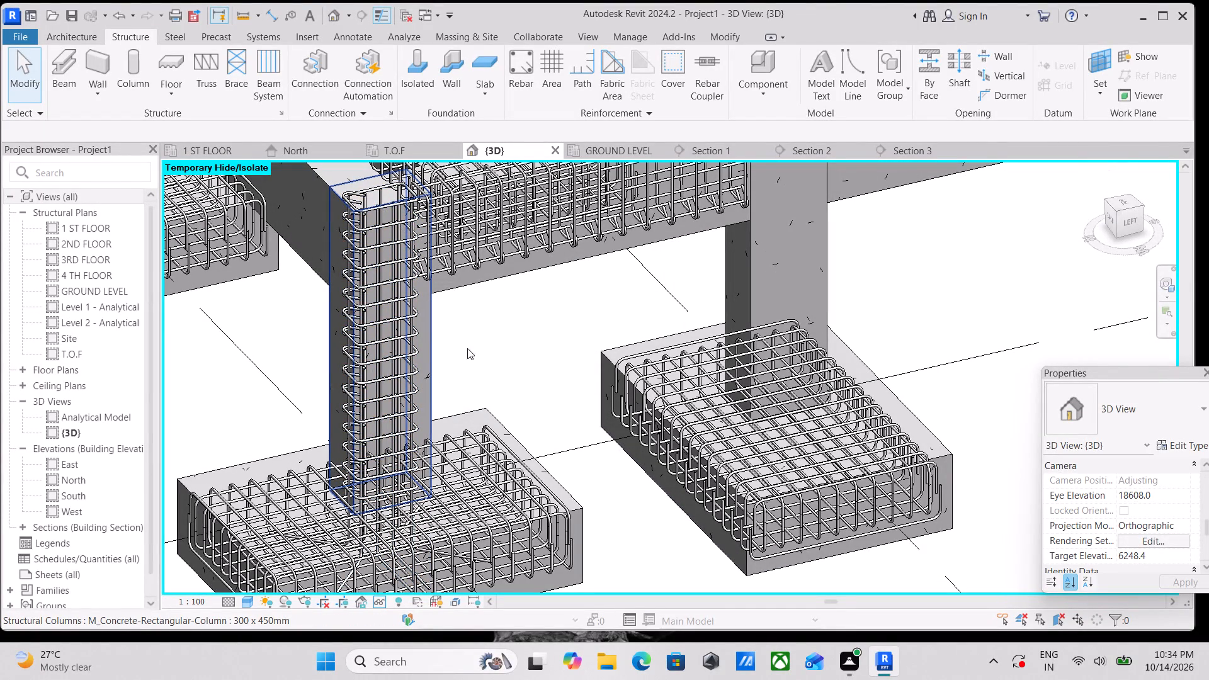
click(434, 361)
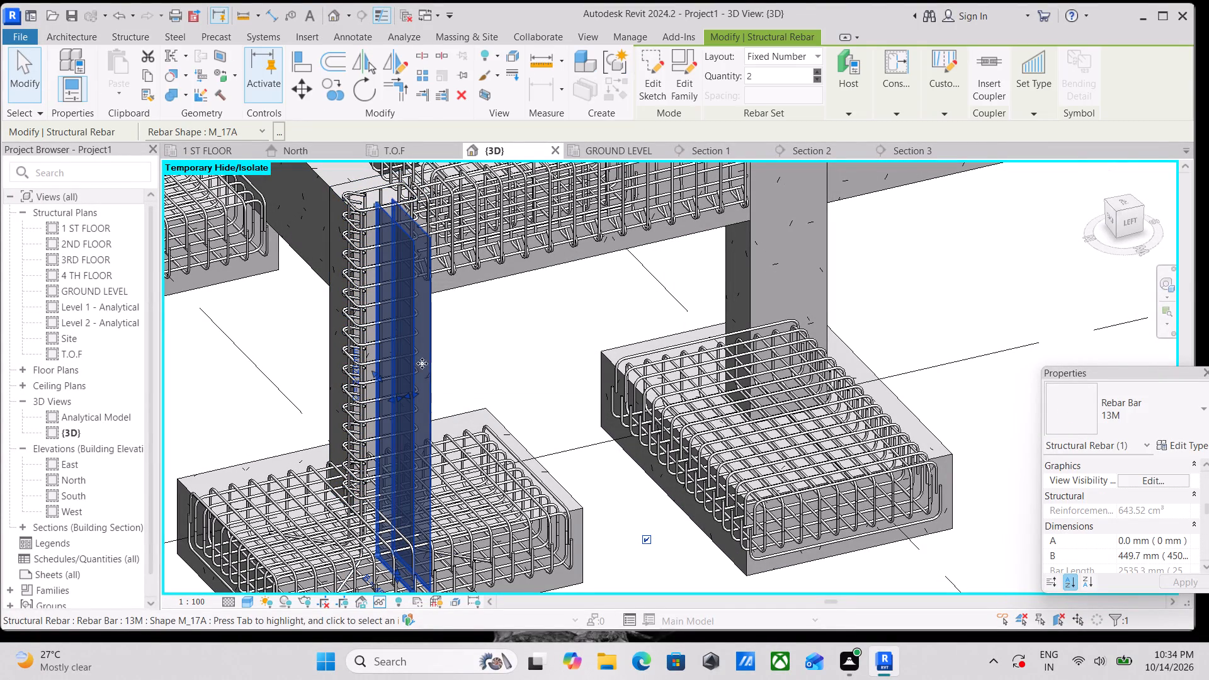
key(Escape)
click(327, 358)
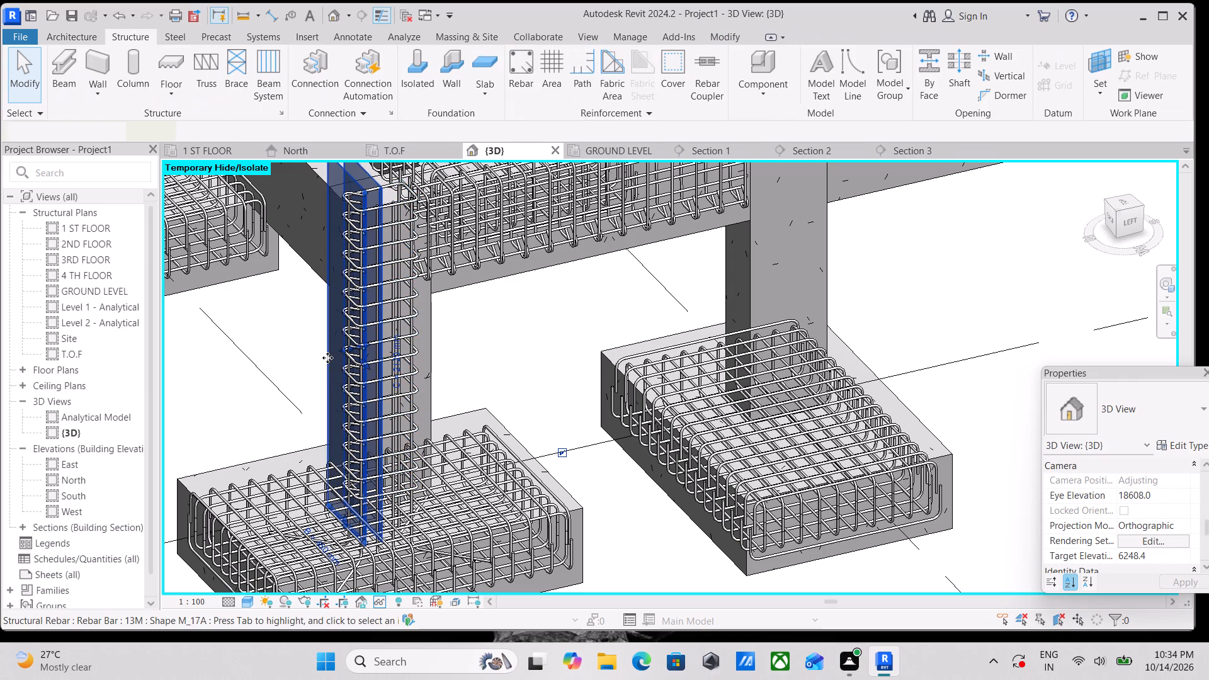
key(Escape)
scroll(407, 399, down, 3)
shift+middle_drag(403, 399, 483, 467)
shift+scroll(412, 413, down, 1)
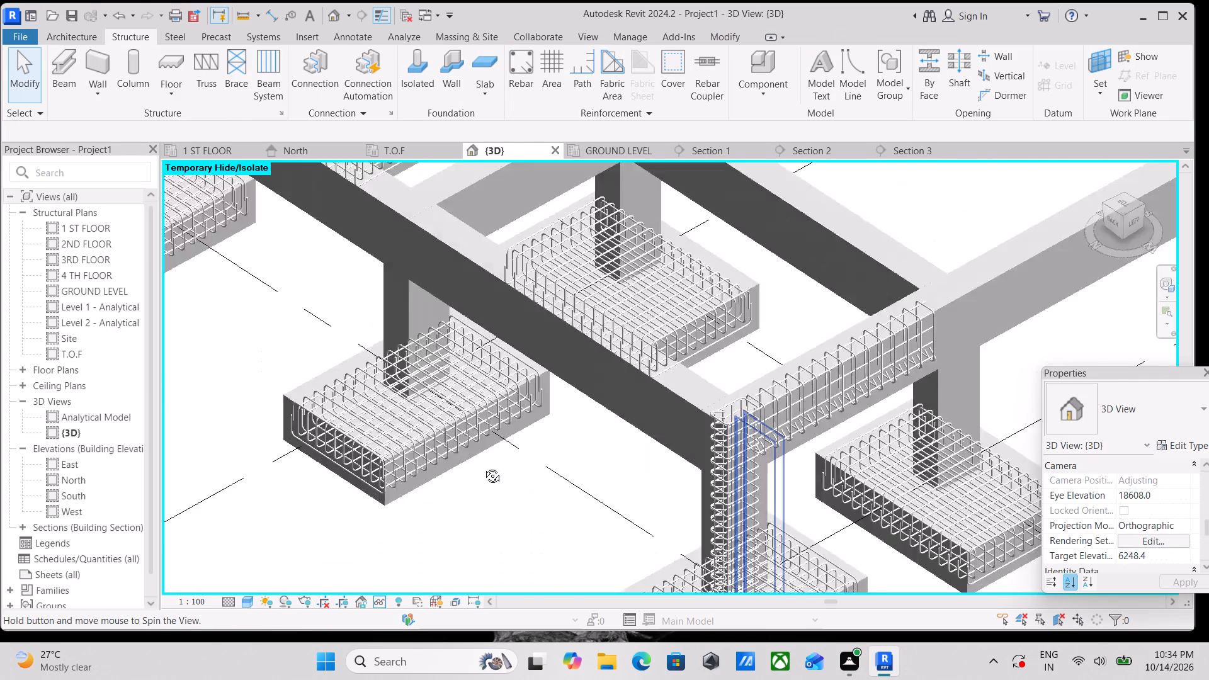
shift+middle_drag(483, 467, 500, 474)
scroll(521, 452, down, 6)
middle_drag(565, 434, 332, 279)
shift+middle_drag(589, 367, 635, 358)
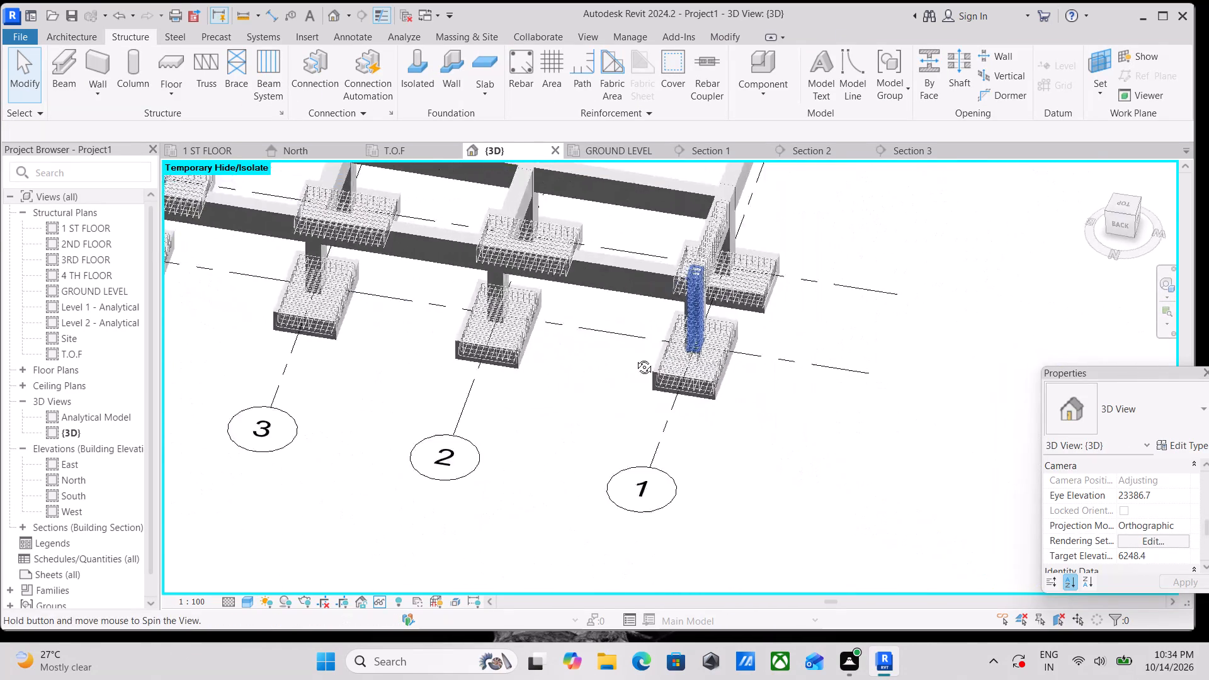
shift+middle_drag(635, 358, 662, 357)
scroll(825, 292, up, 11)
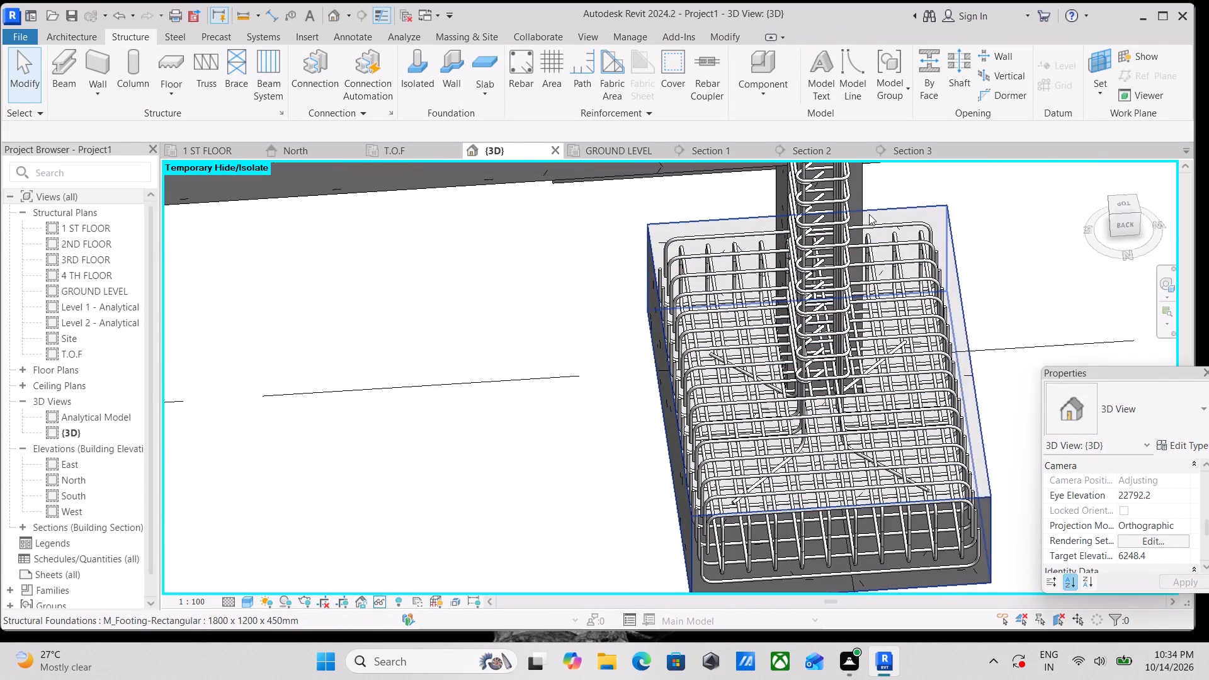
click(860, 204)
scroll(884, 232, down, 7)
middle_drag(928, 251, 916, 269)
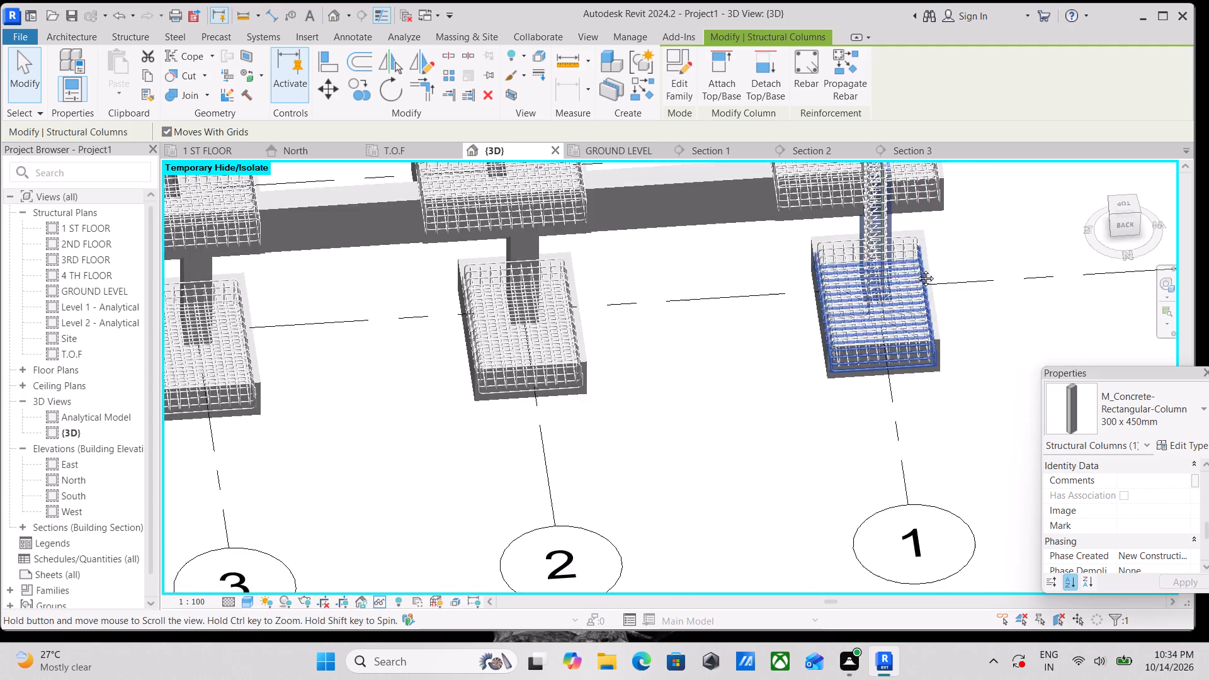
middle_drag(916, 269, 776, 505)
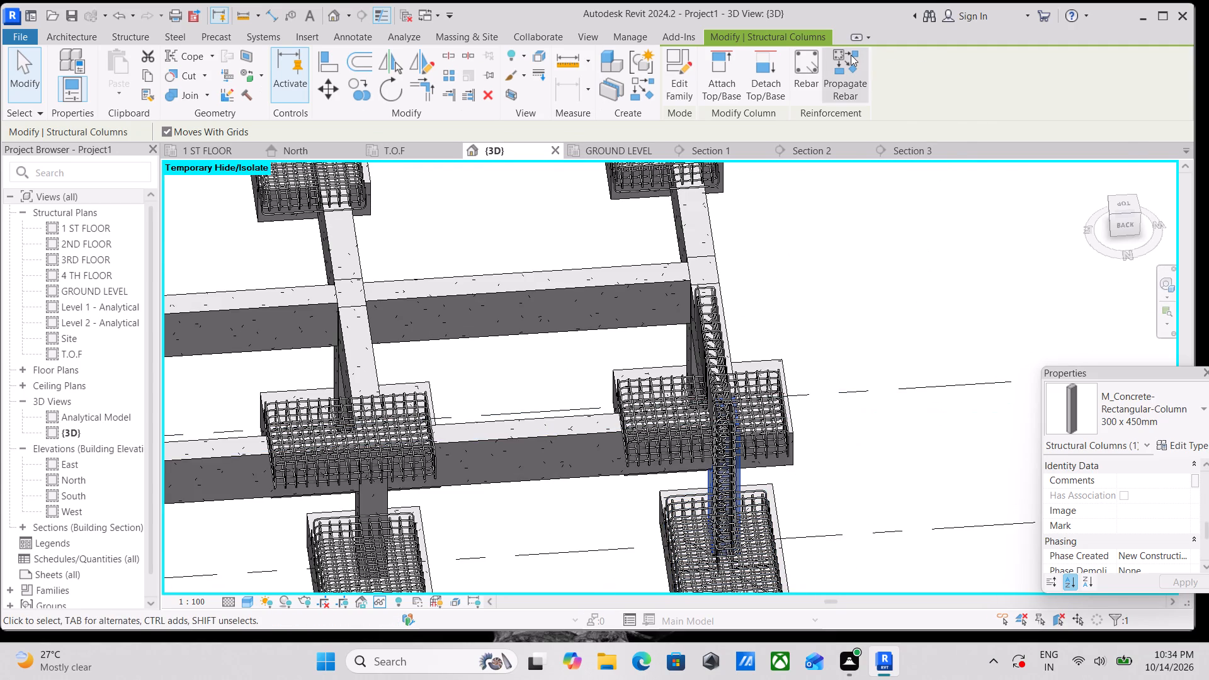
click(851, 55)
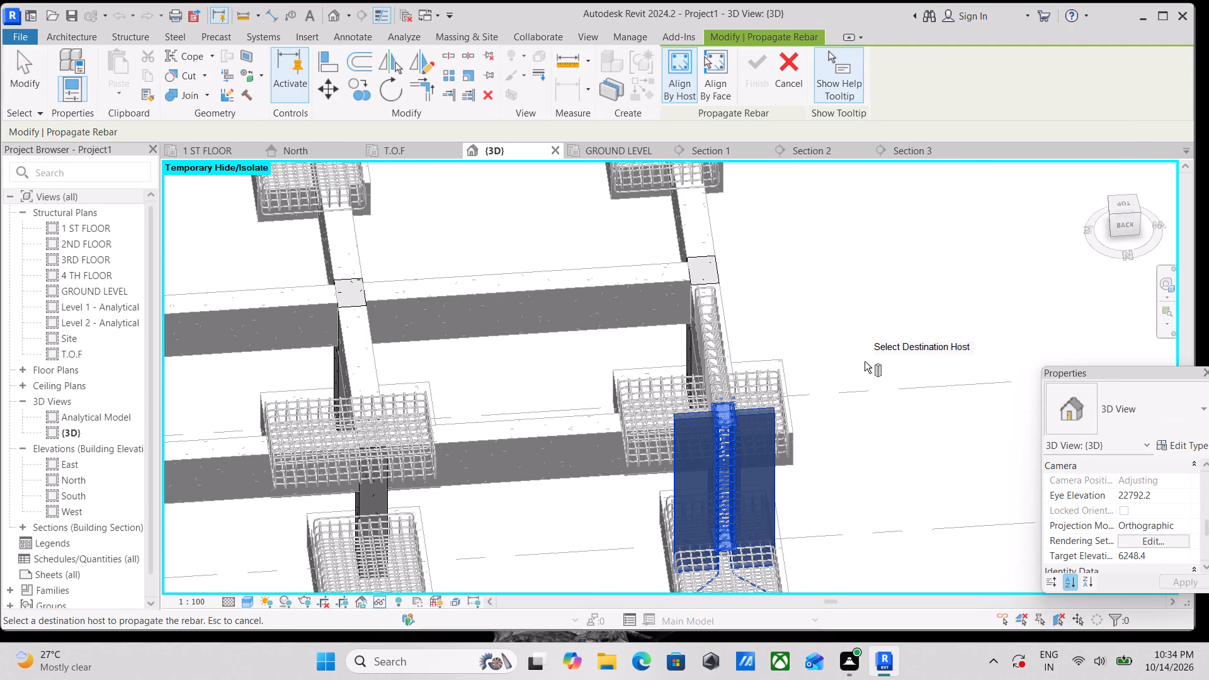
shift+middle_drag(865, 361, 671, 395)
scroll(672, 394, down, 4)
middle_drag(542, 395, 826, 246)
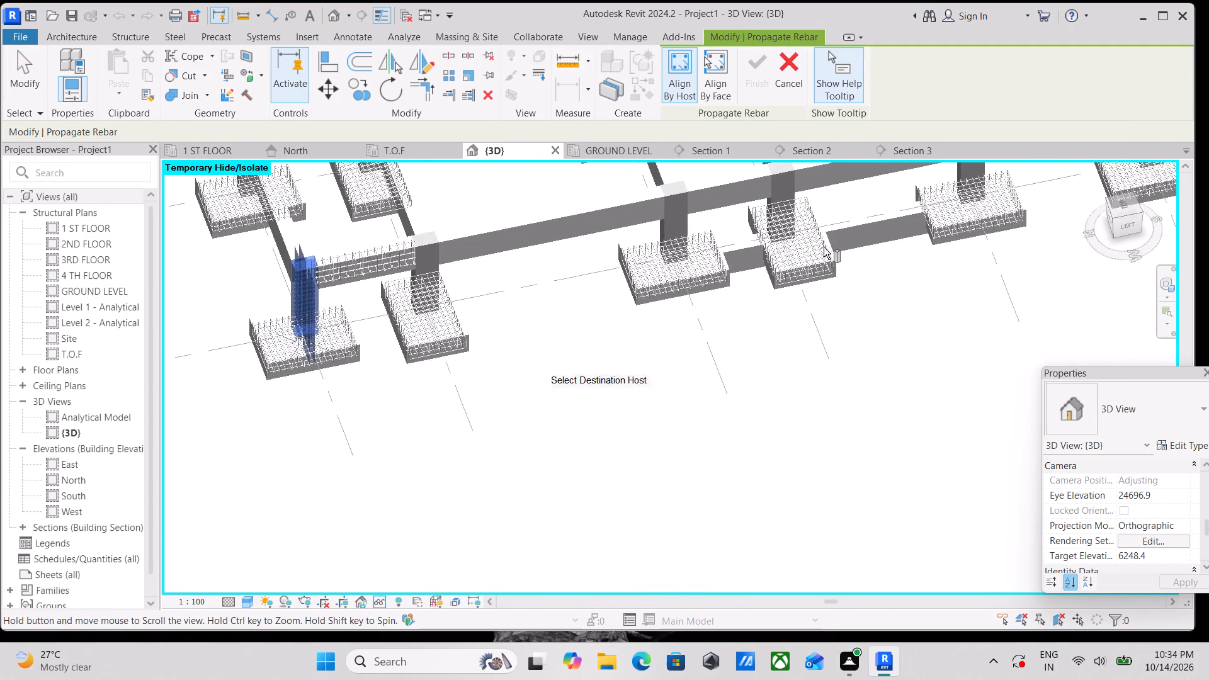
click(433, 239)
middle_drag(559, 273, 485, 339)
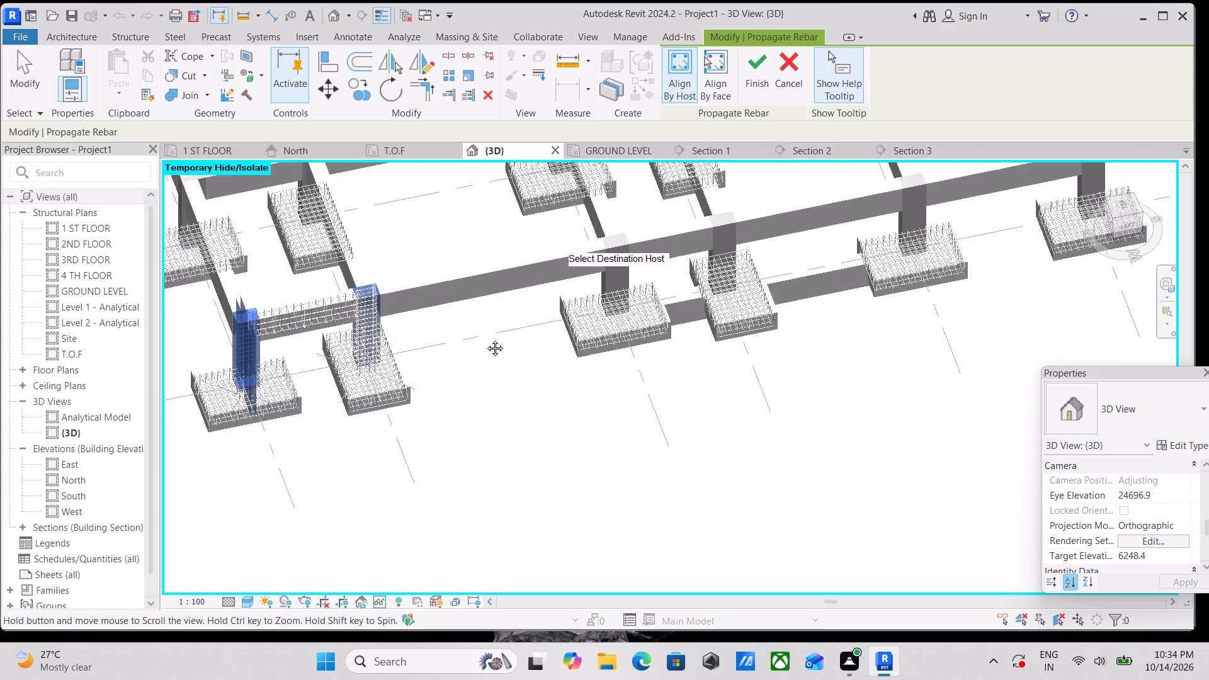
middle_drag(485, 339, 484, 341)
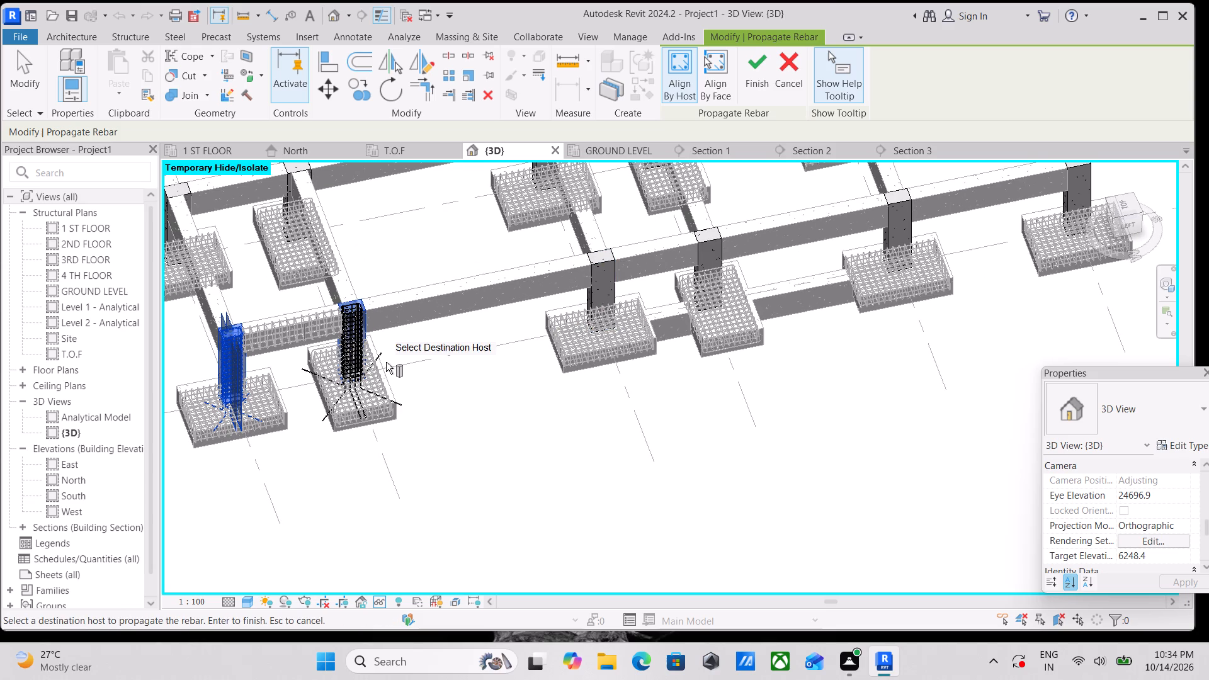
Add the grid 1 columns at grids C, D, E and F as destination hosts and finish the rebar propagation.
click(606, 266)
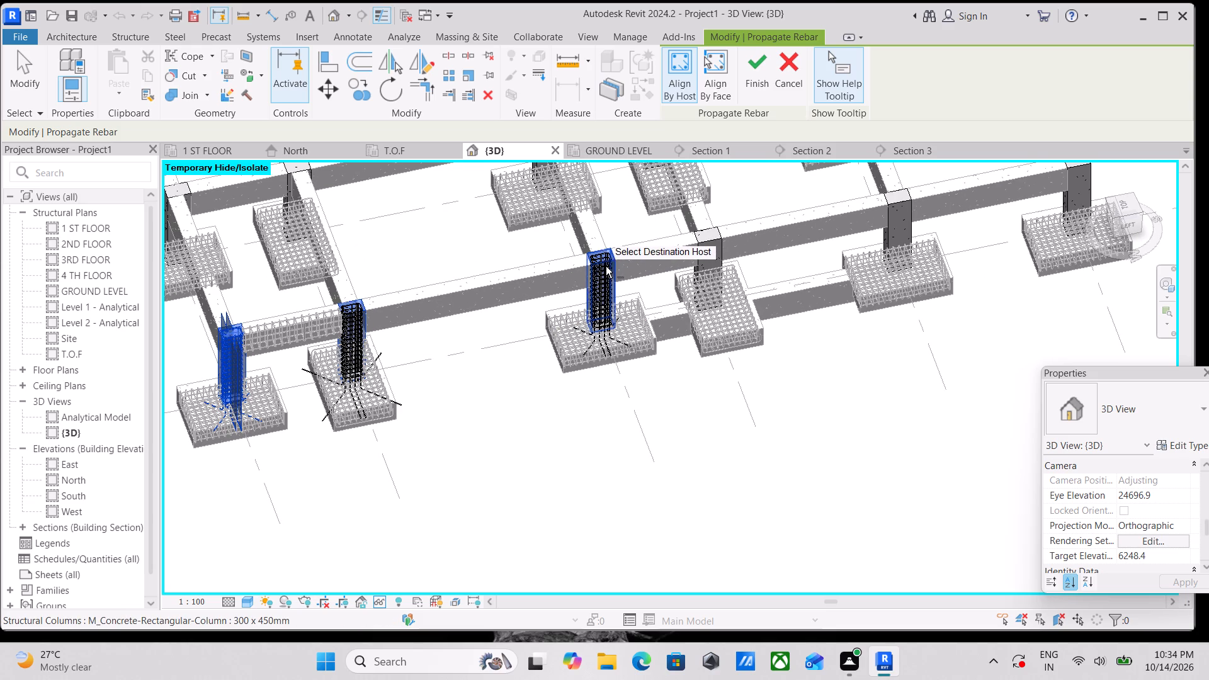
click(714, 242)
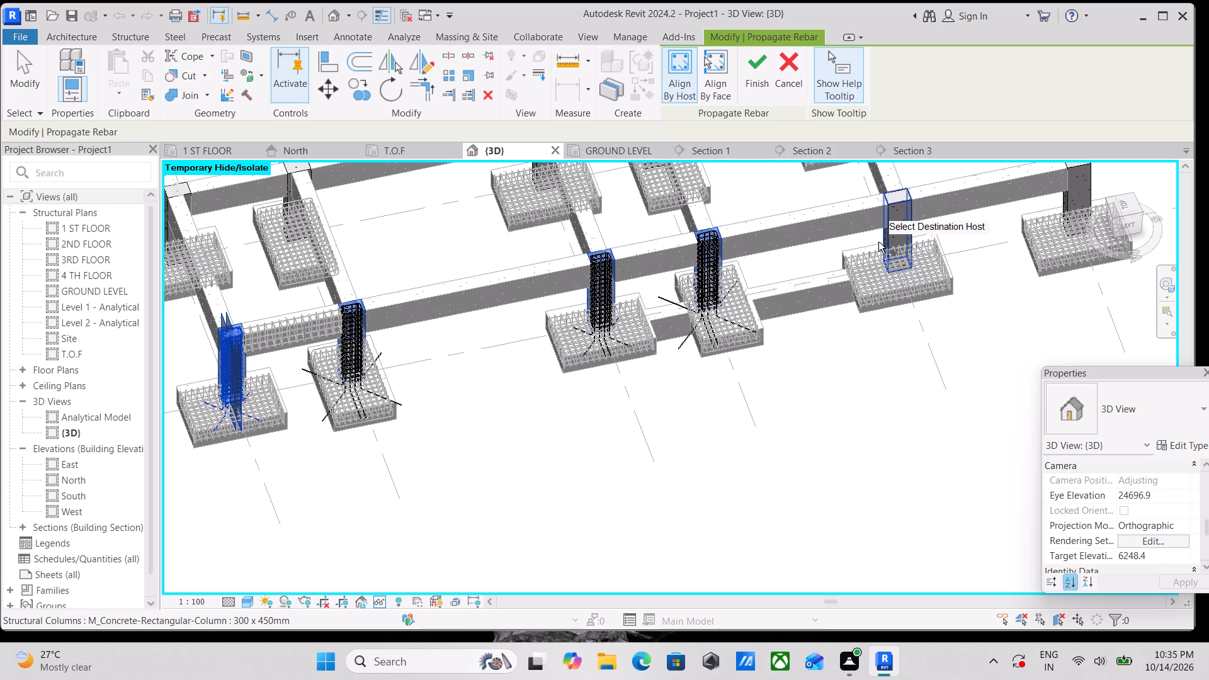
click(902, 205)
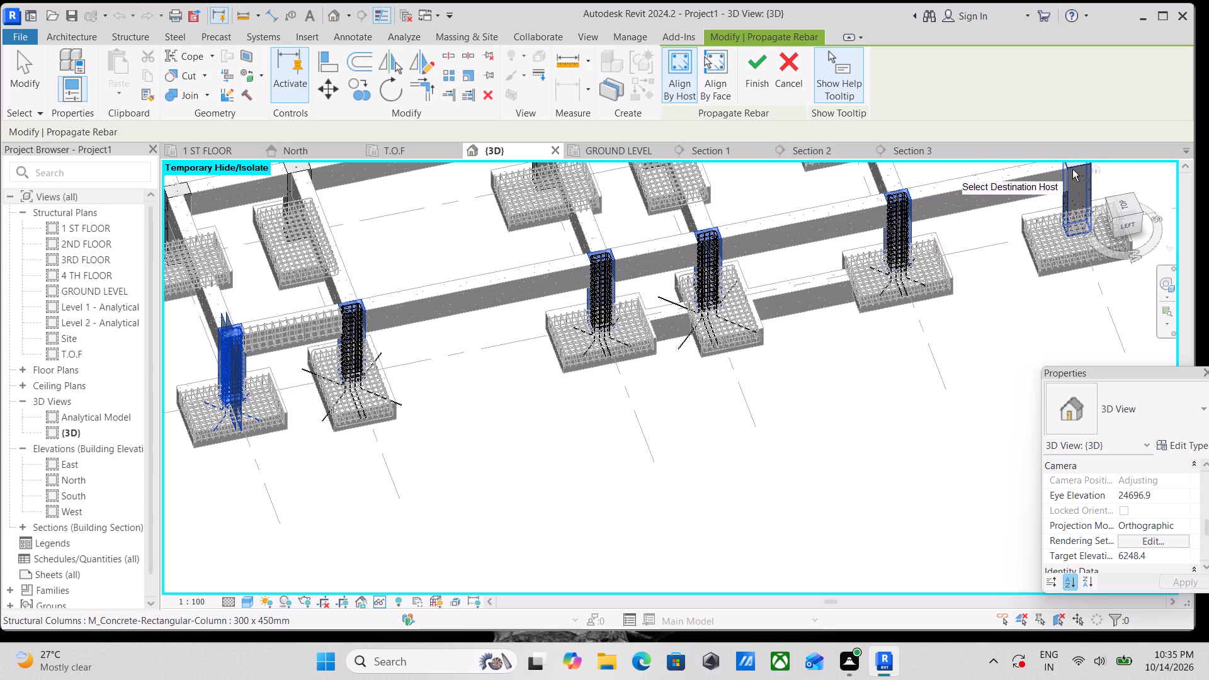
click(1061, 202)
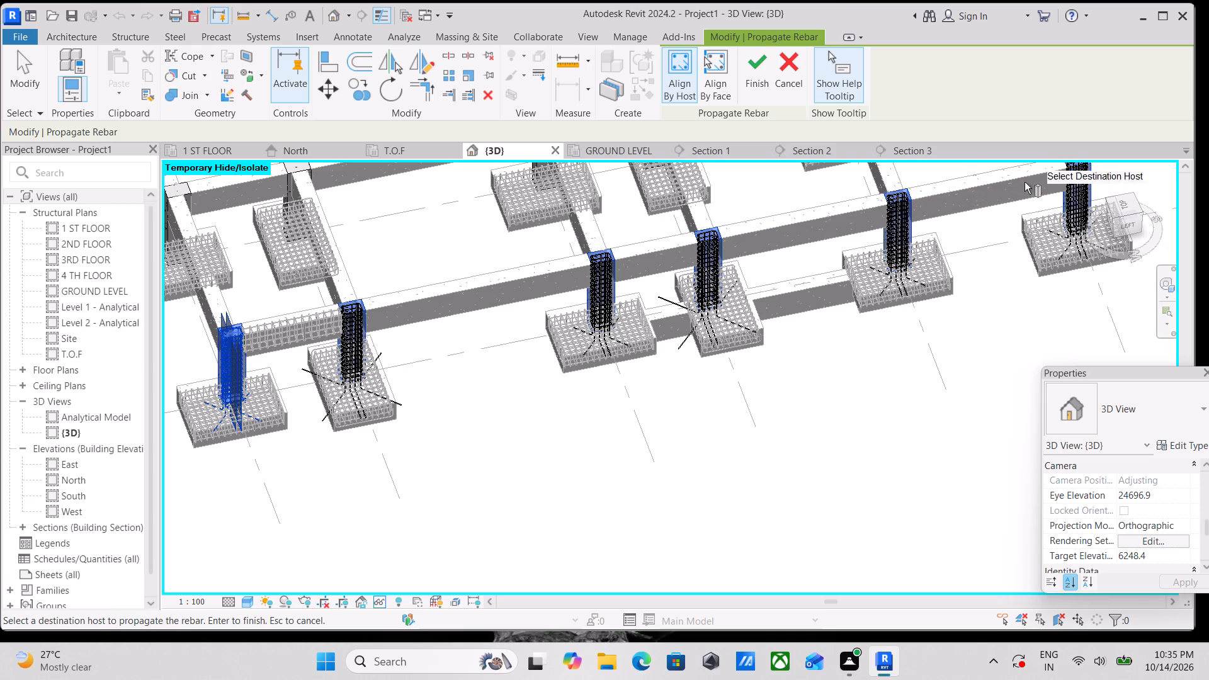
click(757, 58)
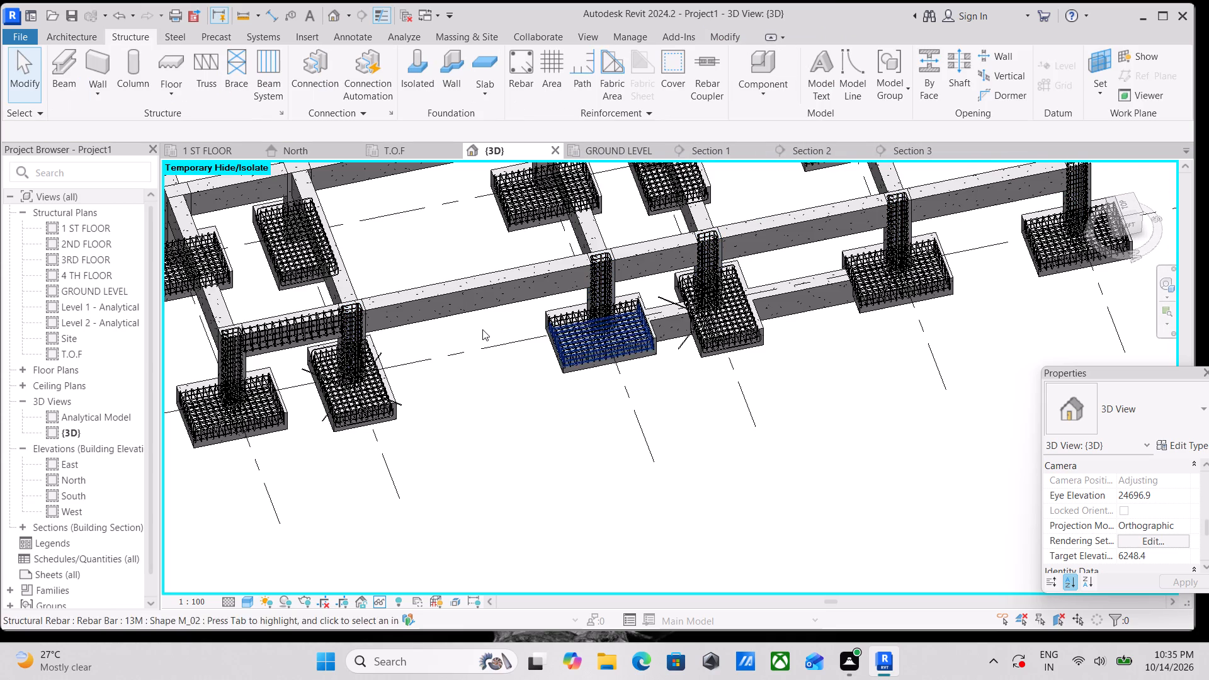
Shorten the bottom leg of an M_17A column bar projecting outside the footing at grids D and 1 to about 250 mm.
scroll(565, 371, up, 8)
scroll(807, 327, down, 4)
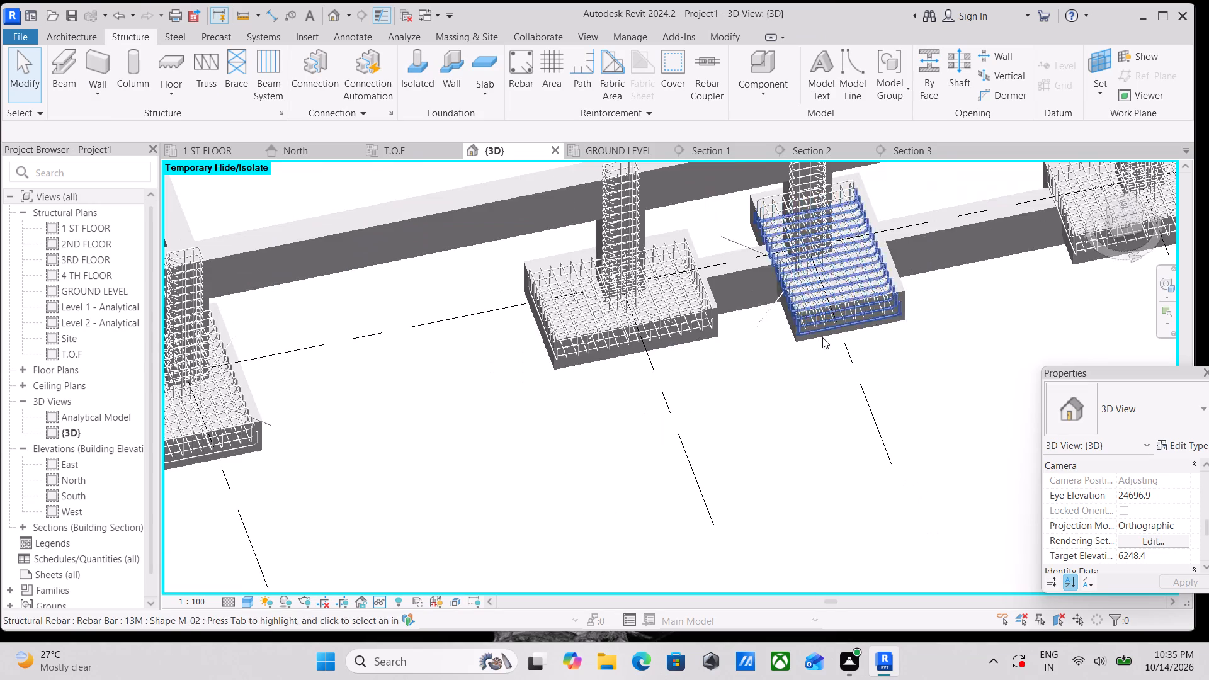
scroll(822, 337, down, 4)
shift+middle_drag(863, 342, 759, 416)
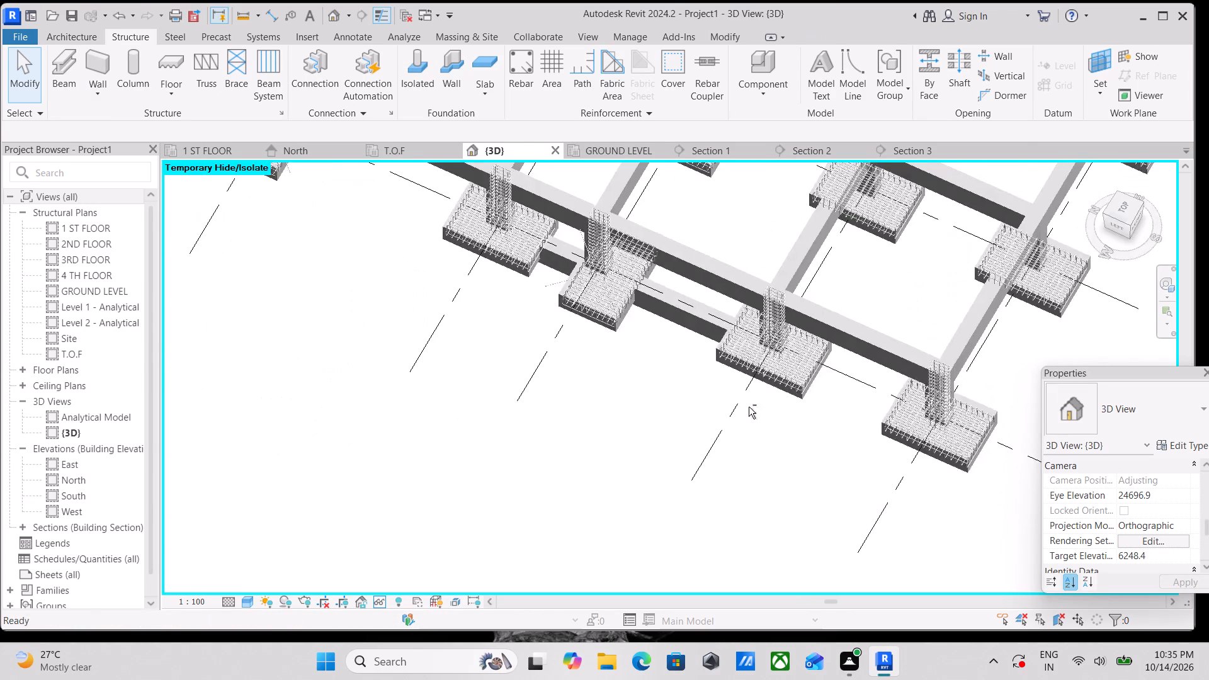
scroll(582, 242, up, 4)
scroll(529, 312, up, 3)
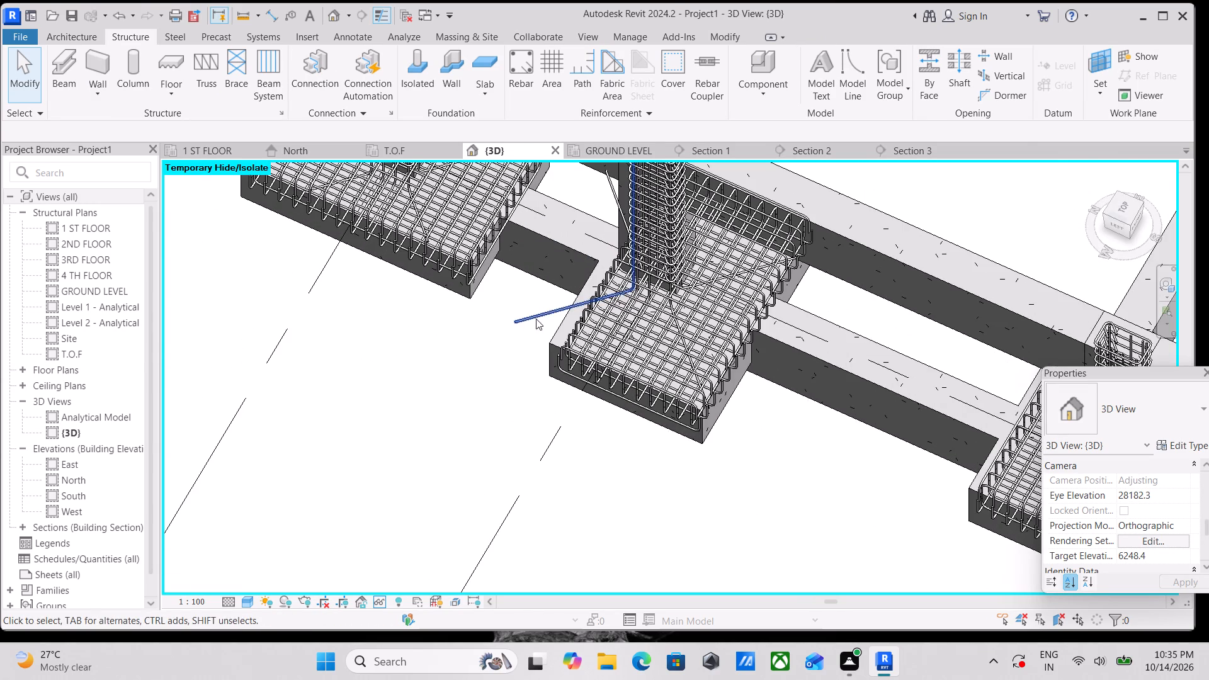
middle_drag(536, 314, 559, 371)
click(565, 365)
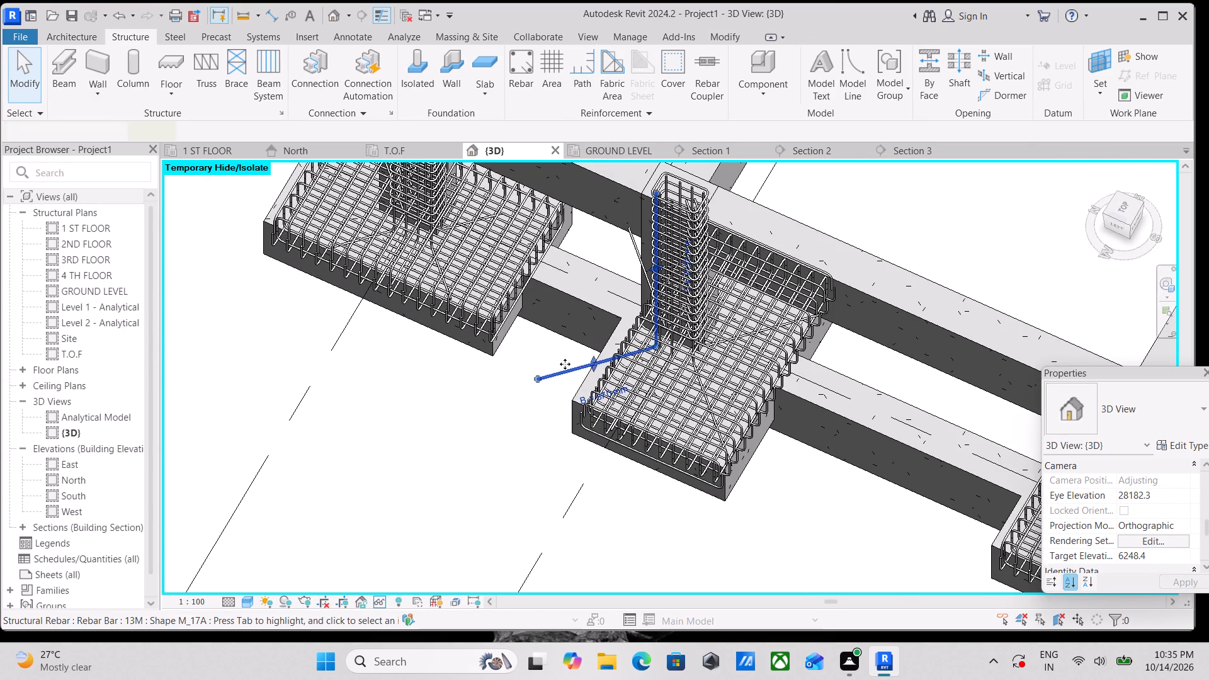
scroll(565, 364, down, 5)
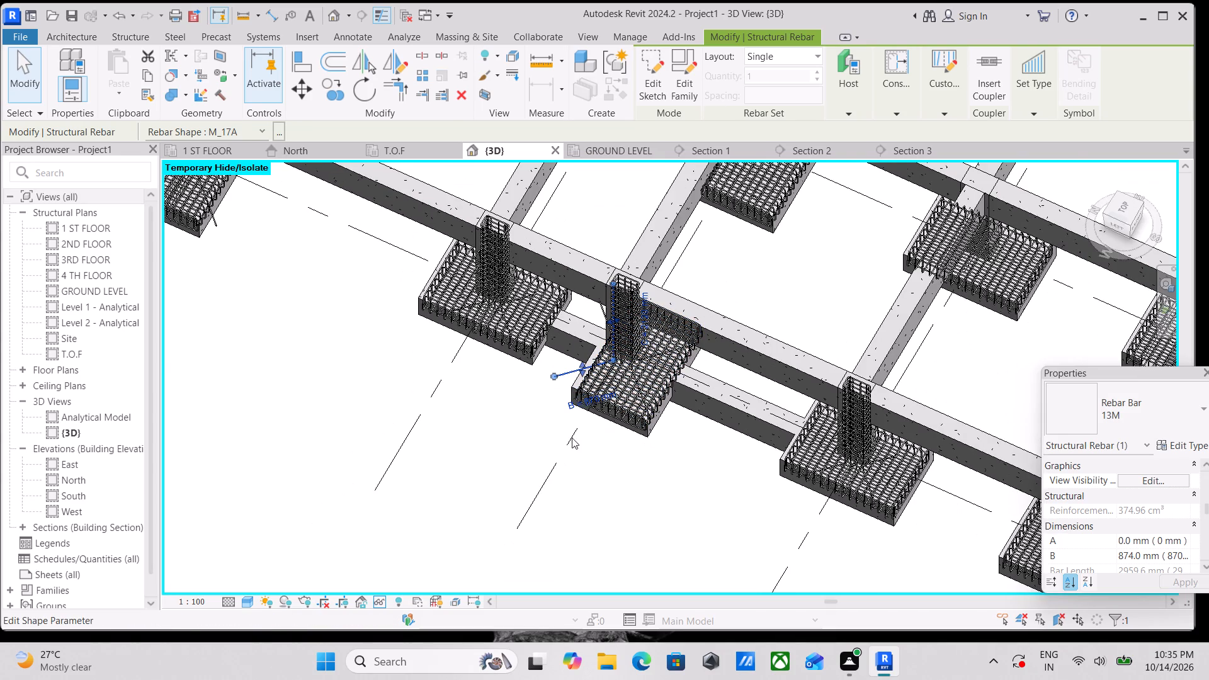
shift+middle_drag(572, 438, 729, 474)
scroll(591, 355, up, 6)
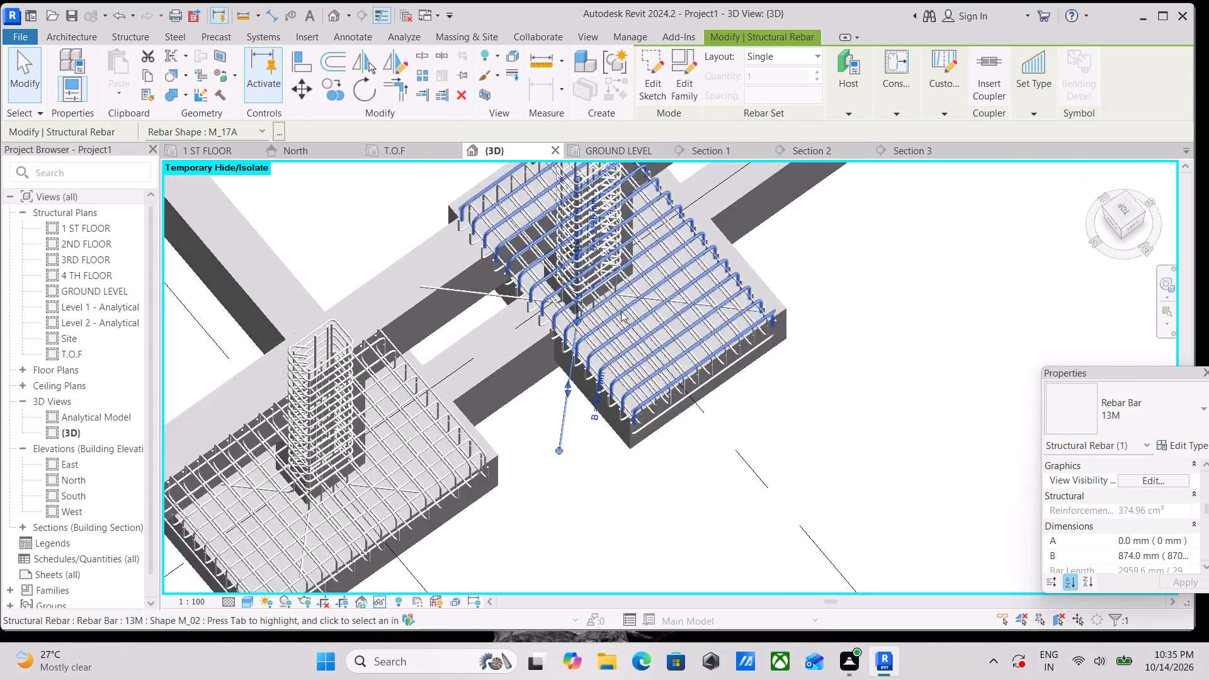
scroll(750, 281, down, 1)
middle_drag(746, 308, 735, 341)
scroll(581, 444, up, 2)
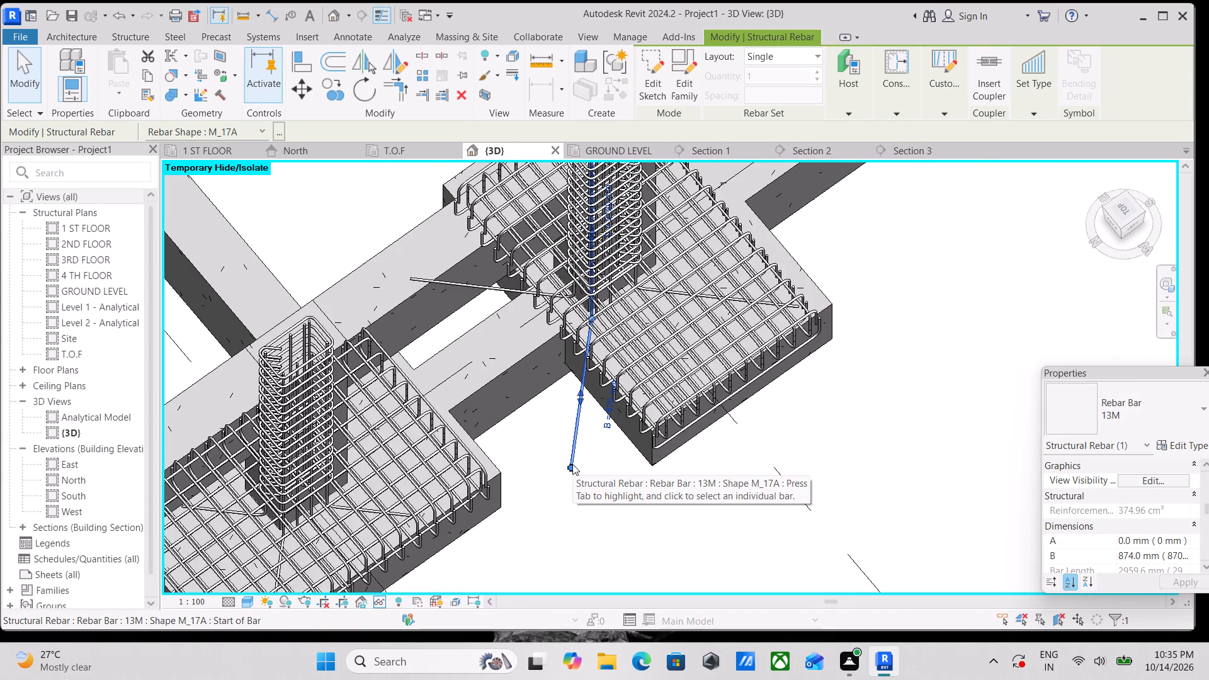
drag(572, 464, 600, 342)
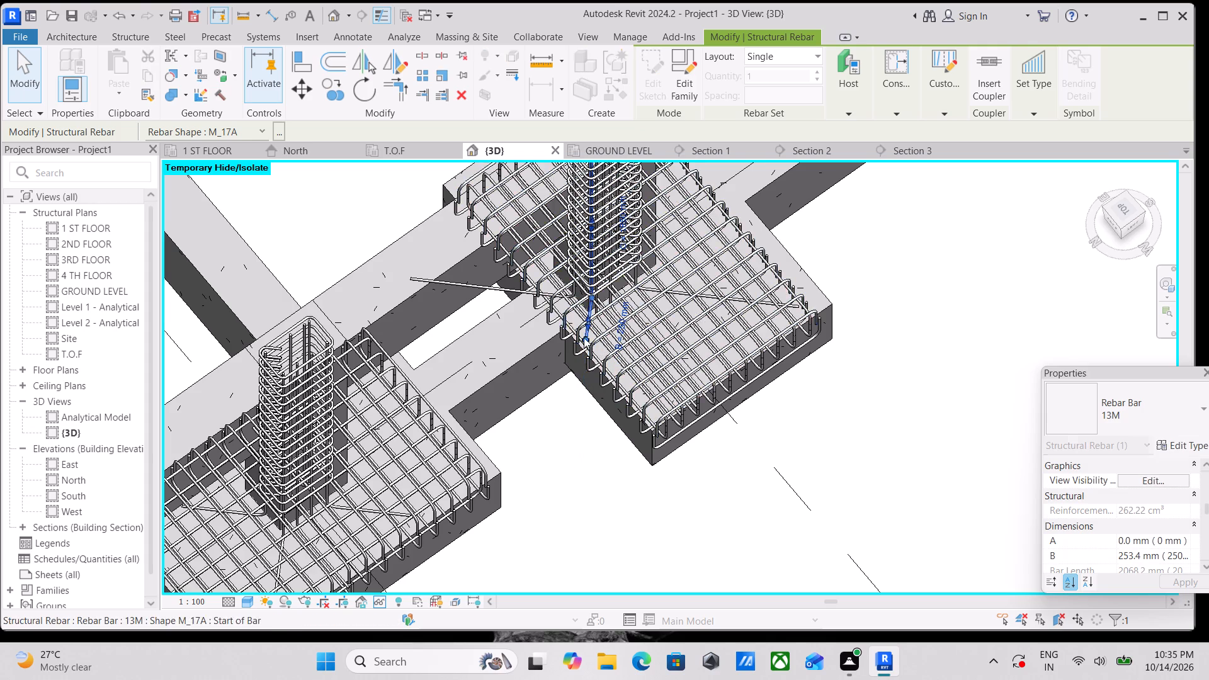
Shorten the bottom leg of the other M_17A bar projecting from the footing at grids D and 1 to about 150 mm.
click(457, 281)
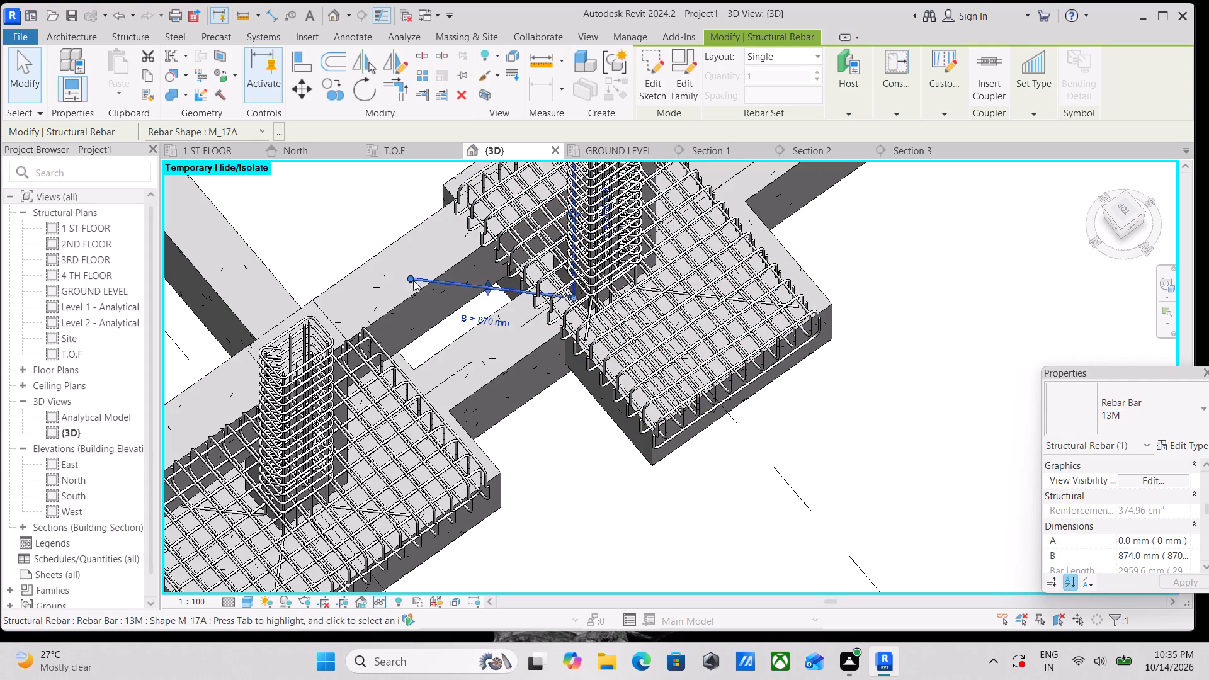
drag(409, 274, 548, 288)
scroll(782, 305, down, 3)
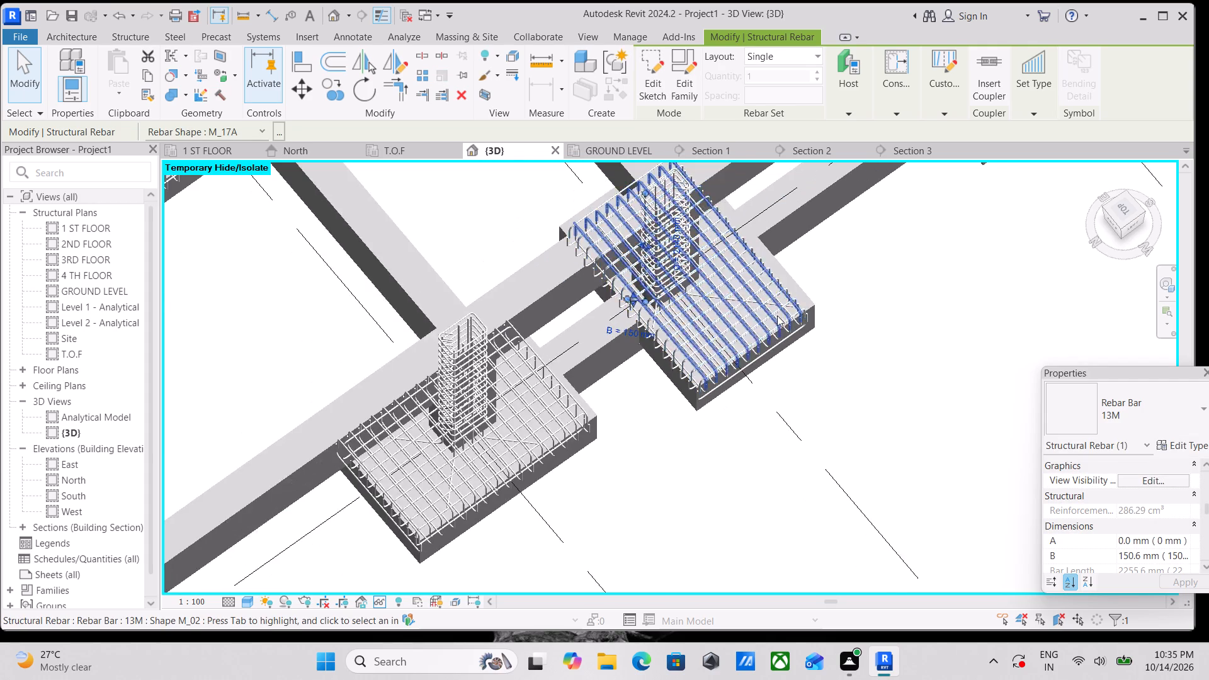
scroll(724, 343, down, 3)
key(Escape)
Delete the two lower 300 x 600mm beams at footing level along grid 1, between grids C and D and between D and E.
click(637, 352)
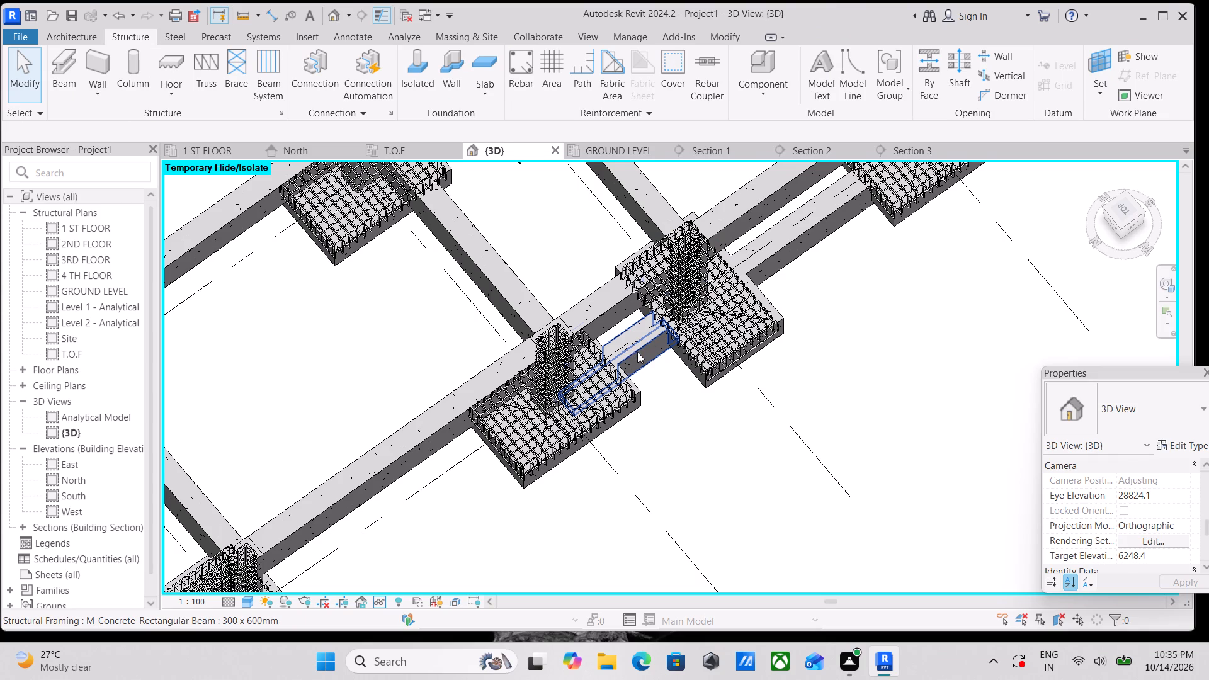
right_click(637, 353)
click(672, 388)
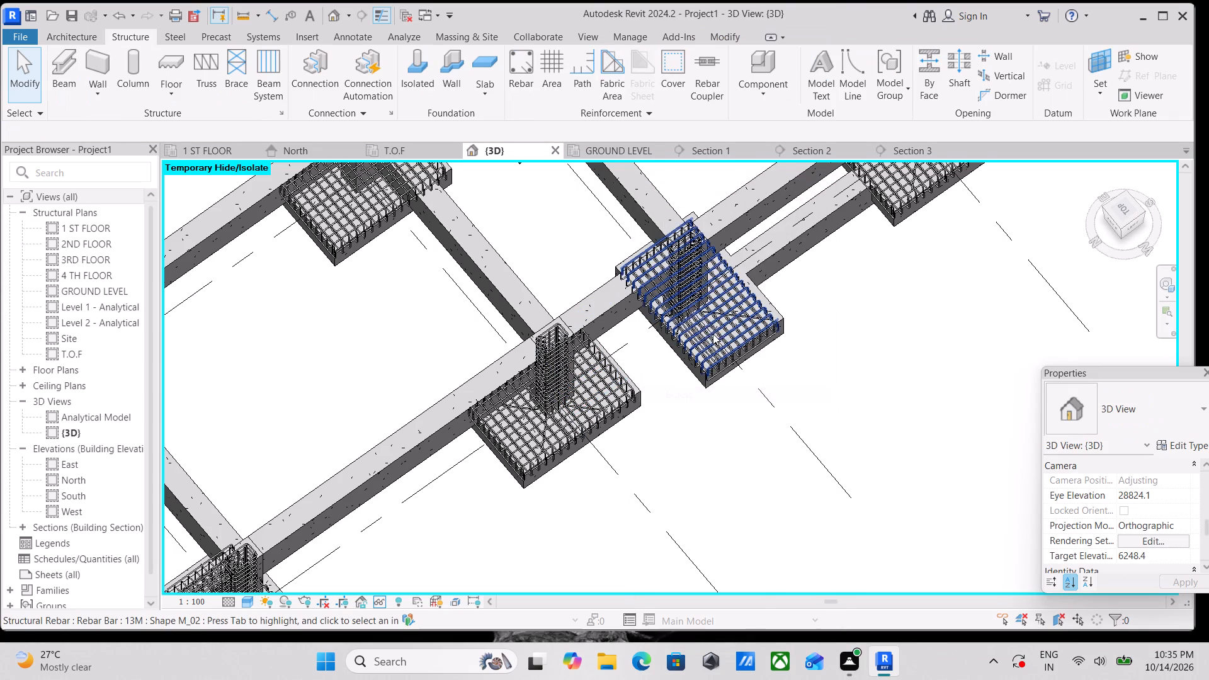
click(773, 254)
right_click(773, 254)
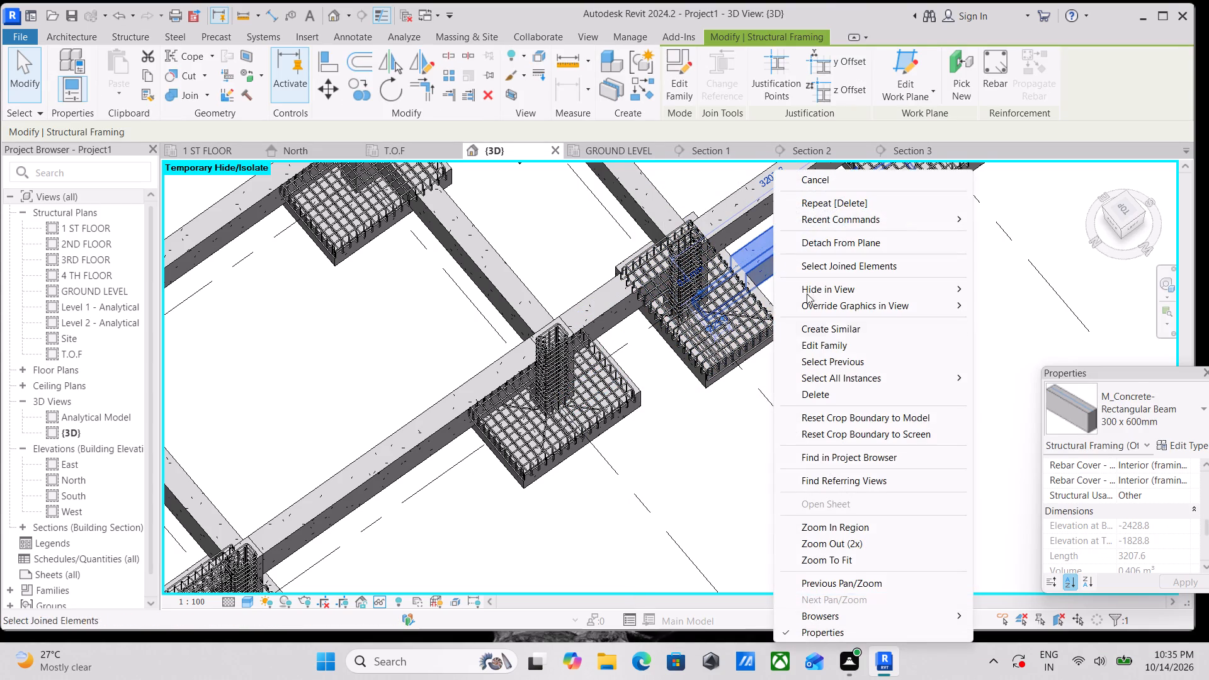
click(841, 392)
Examine the propagated column rebar along grid 1 and the surrounding foundation layout from several sides.
scroll(814, 361, down, 8)
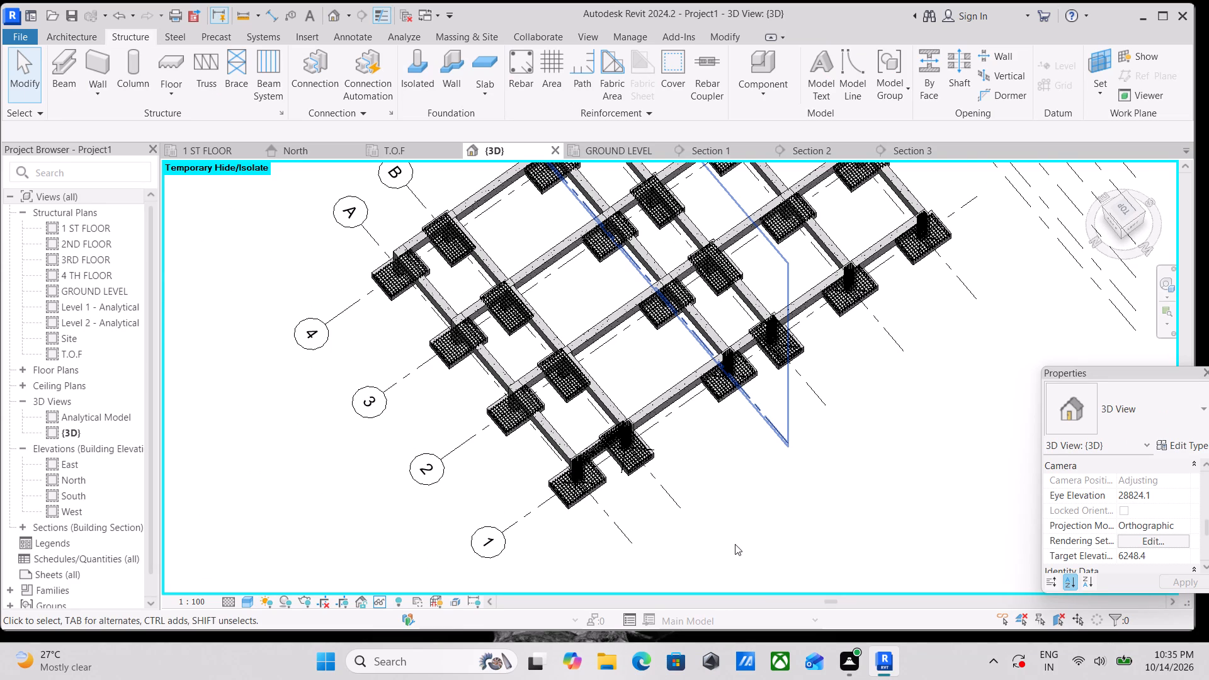
scroll(735, 544, up, 3)
scroll(594, 201, up, 4)
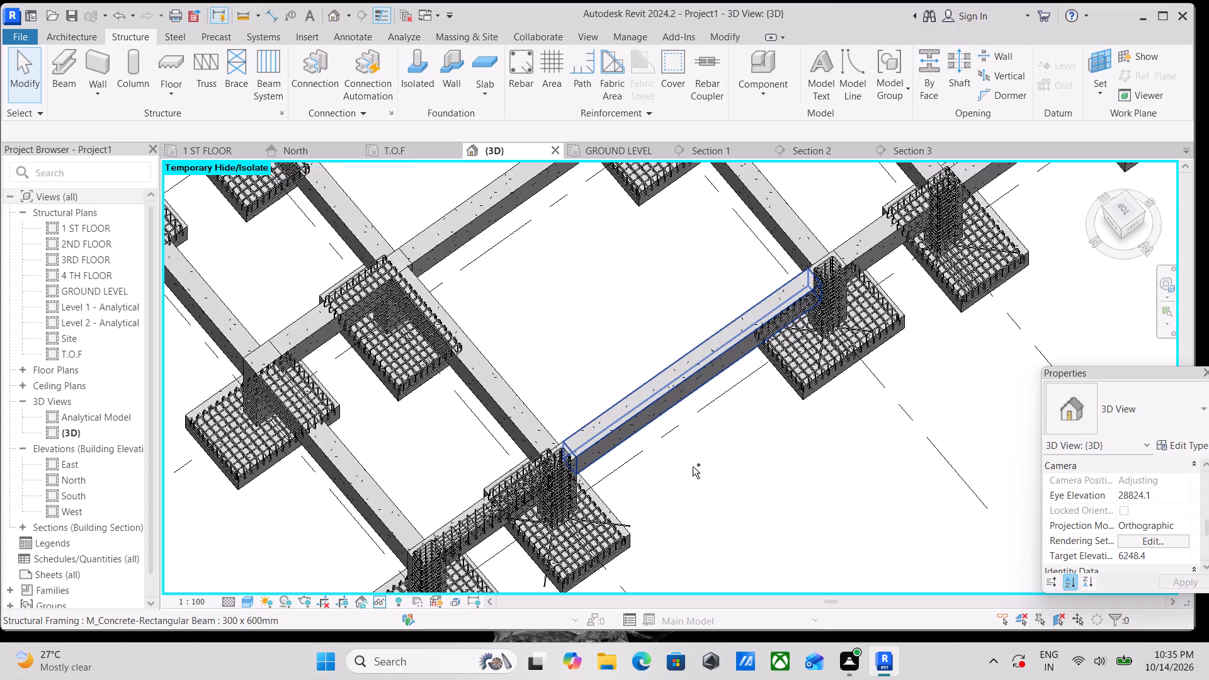
ctrl+middle_drag(693, 467, 682, 296)
shift+middle_drag(727, 422, 703, 150)
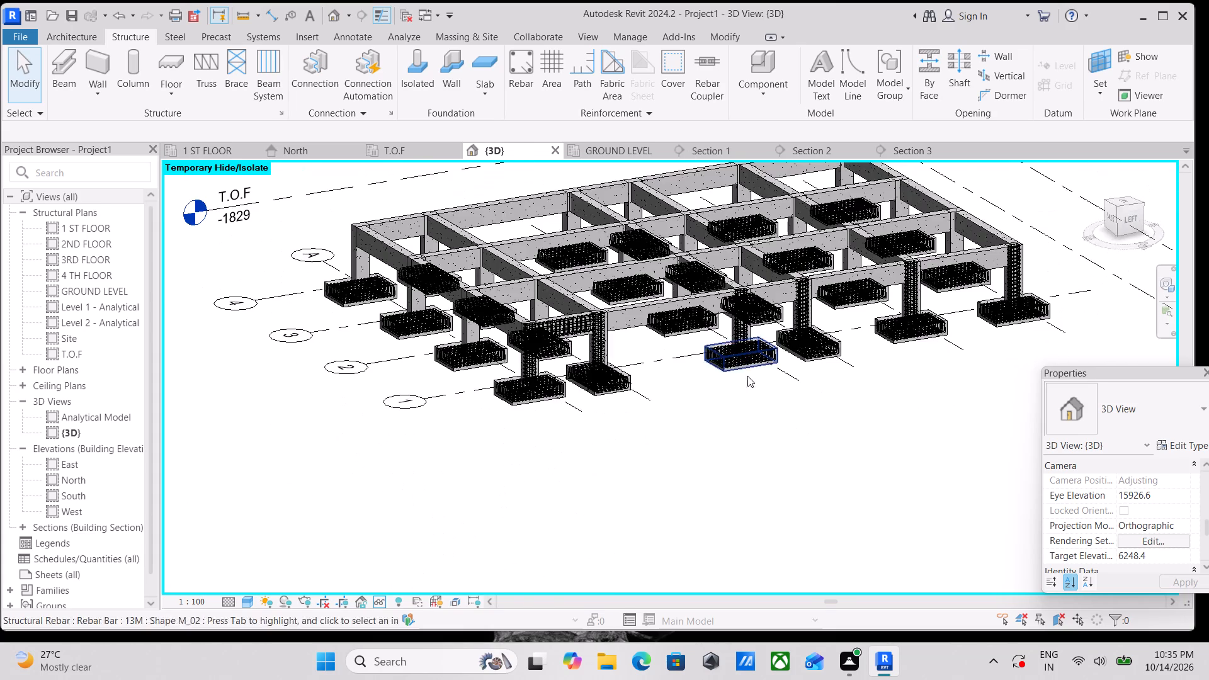
shift+middle_drag(750, 344, 543, 417)
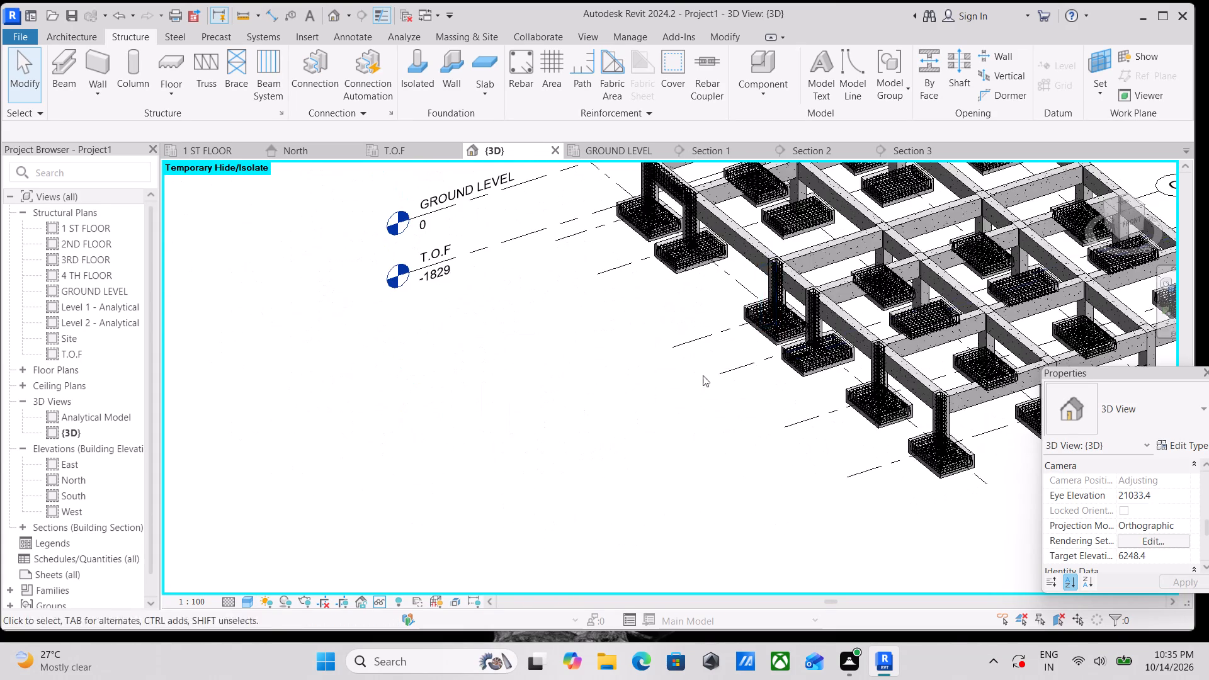
scroll(745, 312, up, 7)
scroll(848, 412, down, 2)
middle_drag(841, 412, 416, 485)
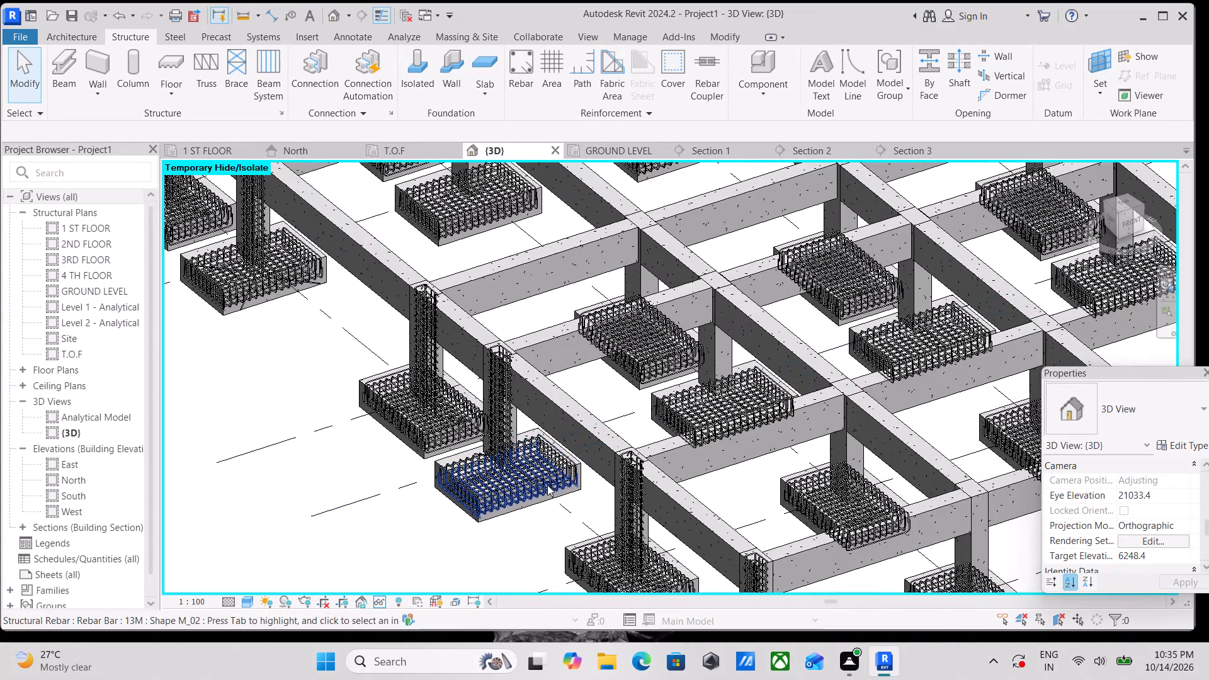
Examine the foundation layout from above, the side and close up, checking the column rebar along grid 1 against the unreinforced columns.
shift+middle_drag(565, 469, 687, 480)
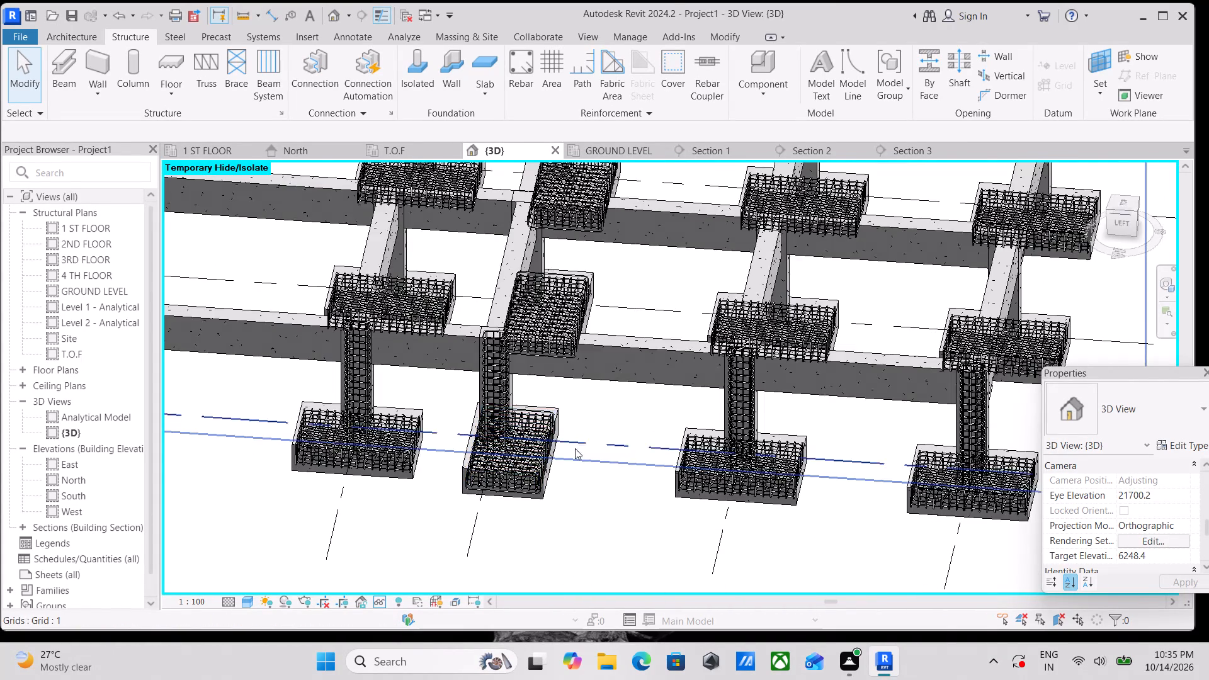
shift+middle_drag(575, 448, 623, 497)
shift+middle_drag(583, 448, 581, 577)
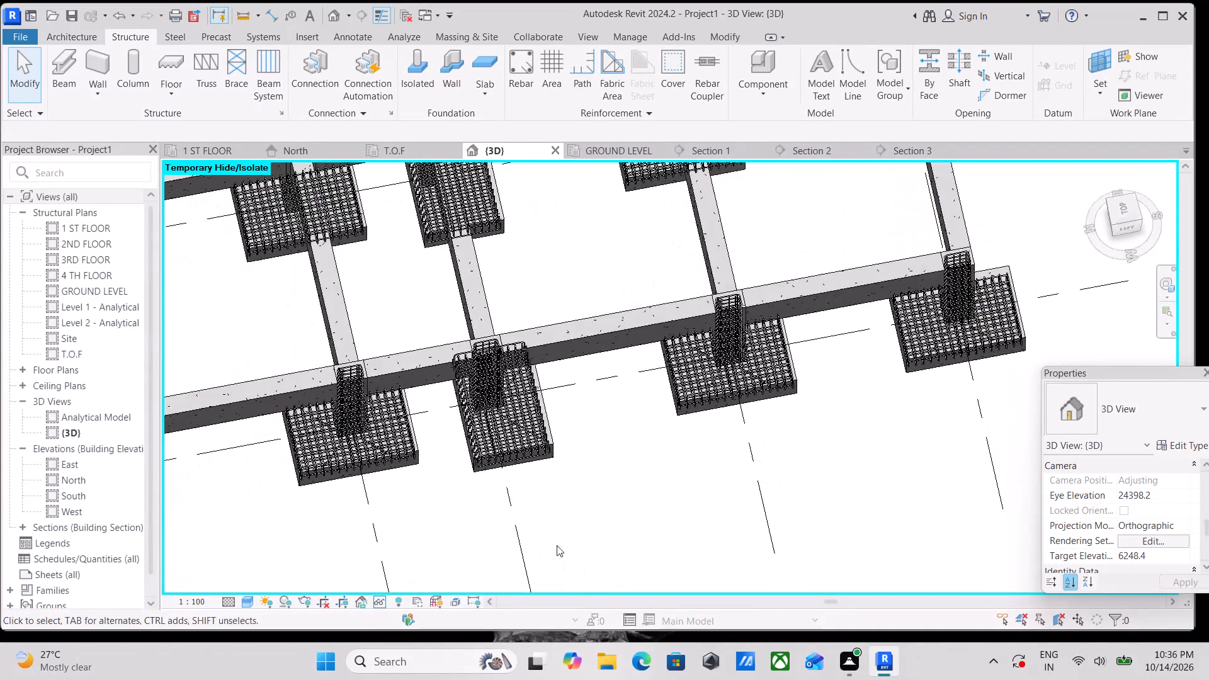
shift+middle_drag(569, 496, 543, 581)
scroll(570, 509, down, 2)
middle_drag(570, 509, 562, 555)
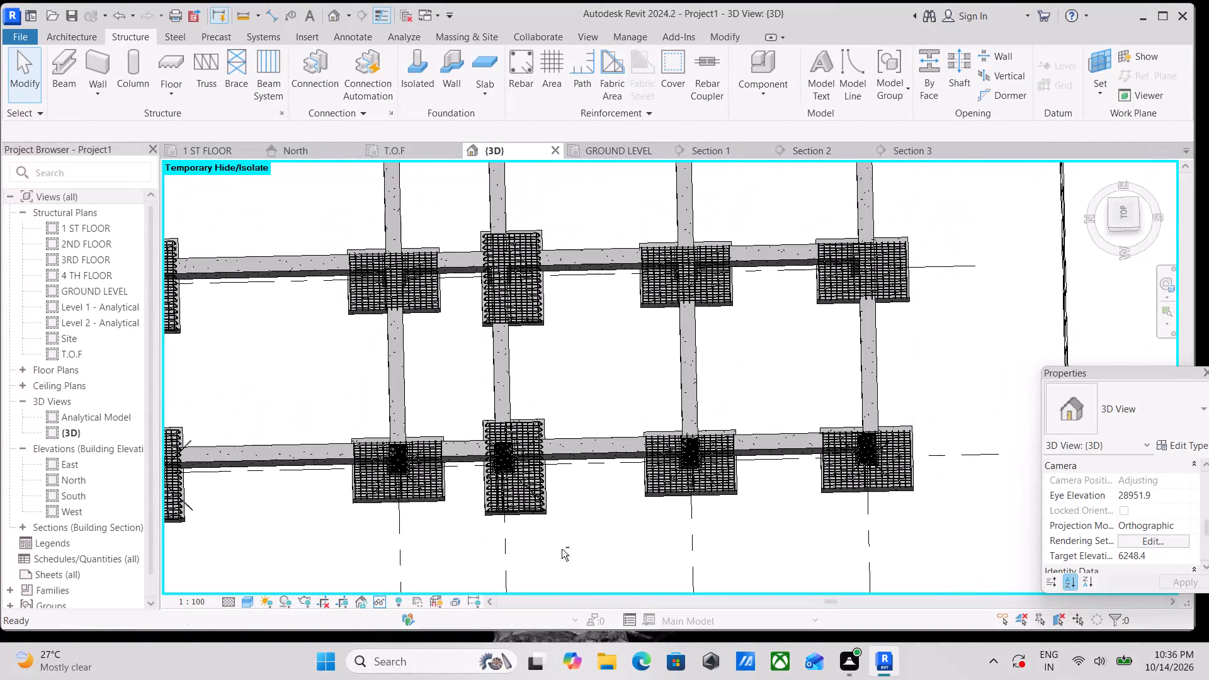
shift+scroll(594, 382, down, 2)
shift+middle_drag(593, 388, 590, 533)
scroll(582, 392, down, 7)
middle_drag(582, 392, 561, 465)
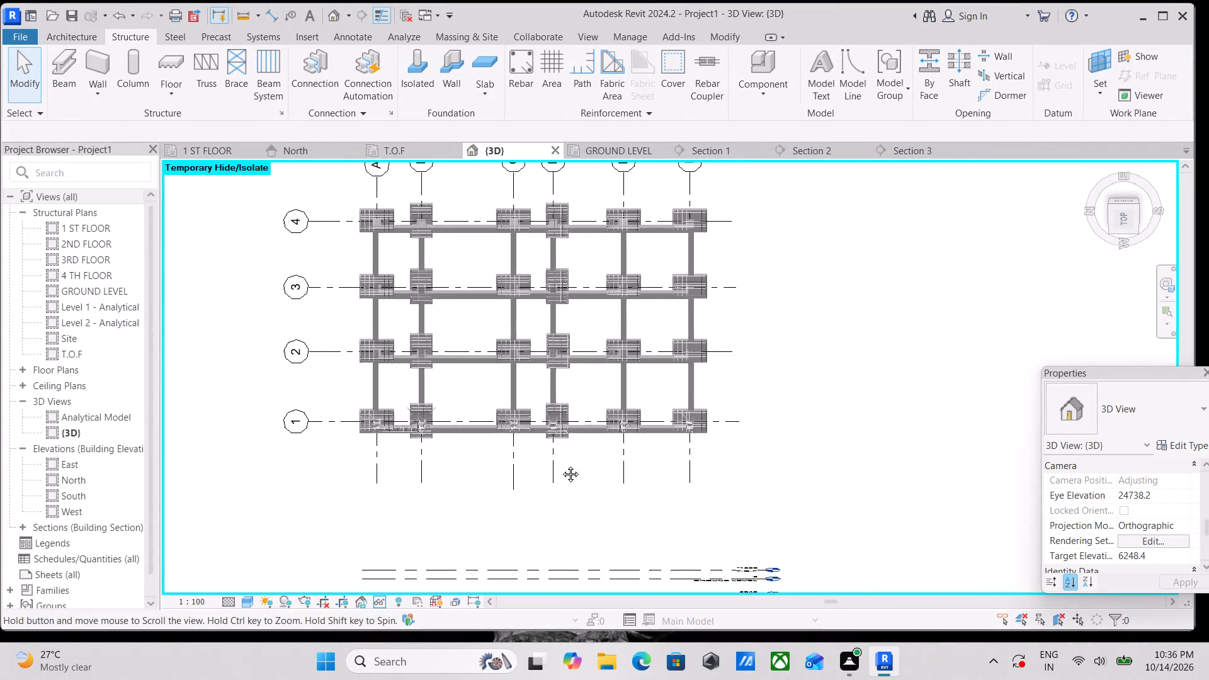
middle_drag(561, 465, 558, 489)
scroll(540, 344, up, 7)
scroll(479, 394, down, 5)
shift+scroll(518, 445, down, 1)
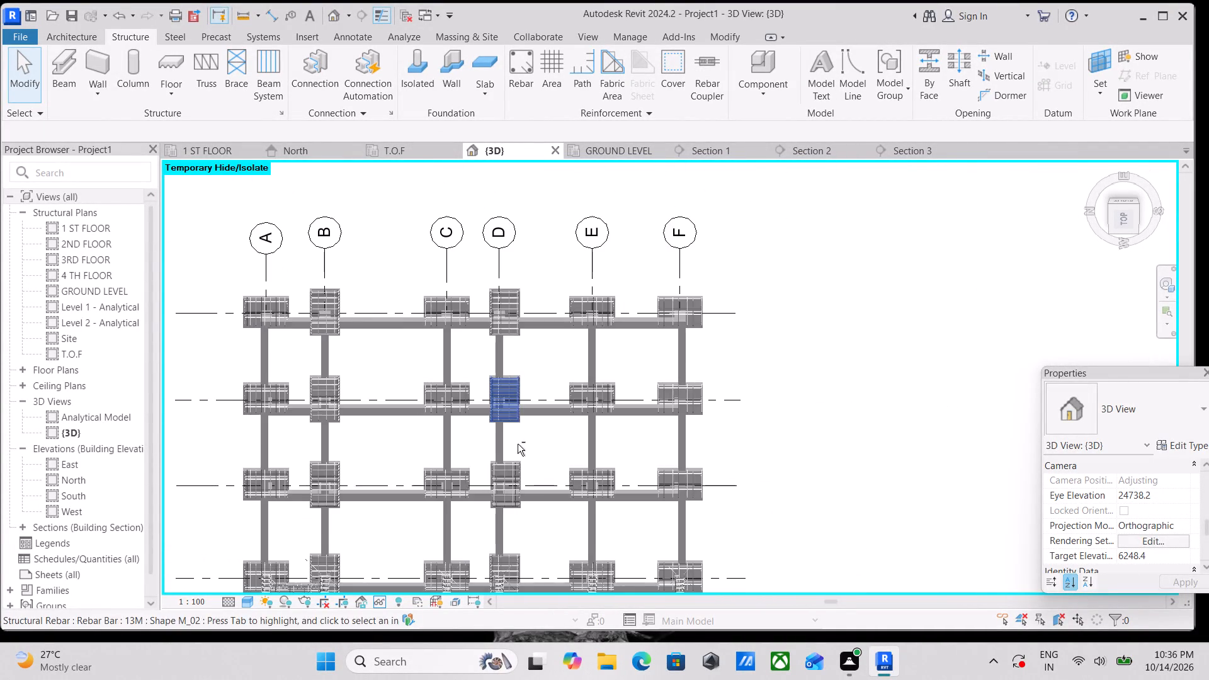
shift+middle_drag(518, 442, 539, 248)
shift+scroll(540, 256, up, 1)
scroll(606, 369, down, 3)
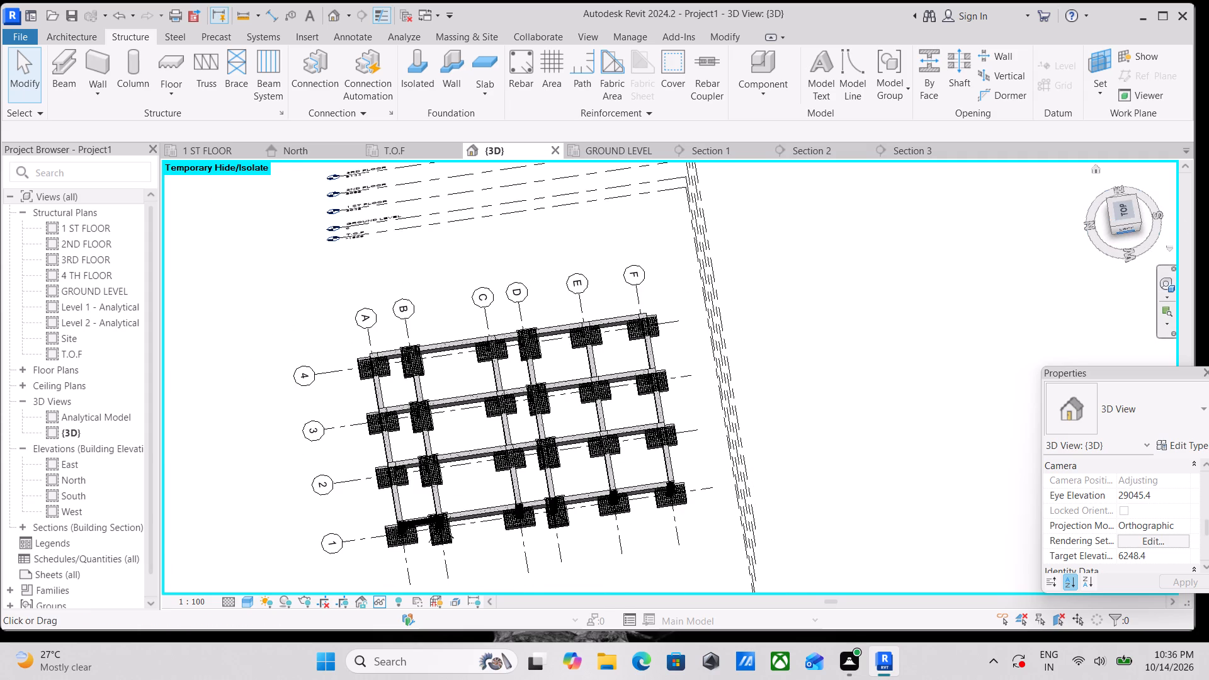
click(1127, 230)
scroll(700, 400, up, 4)
scroll(625, 574, up, 2)
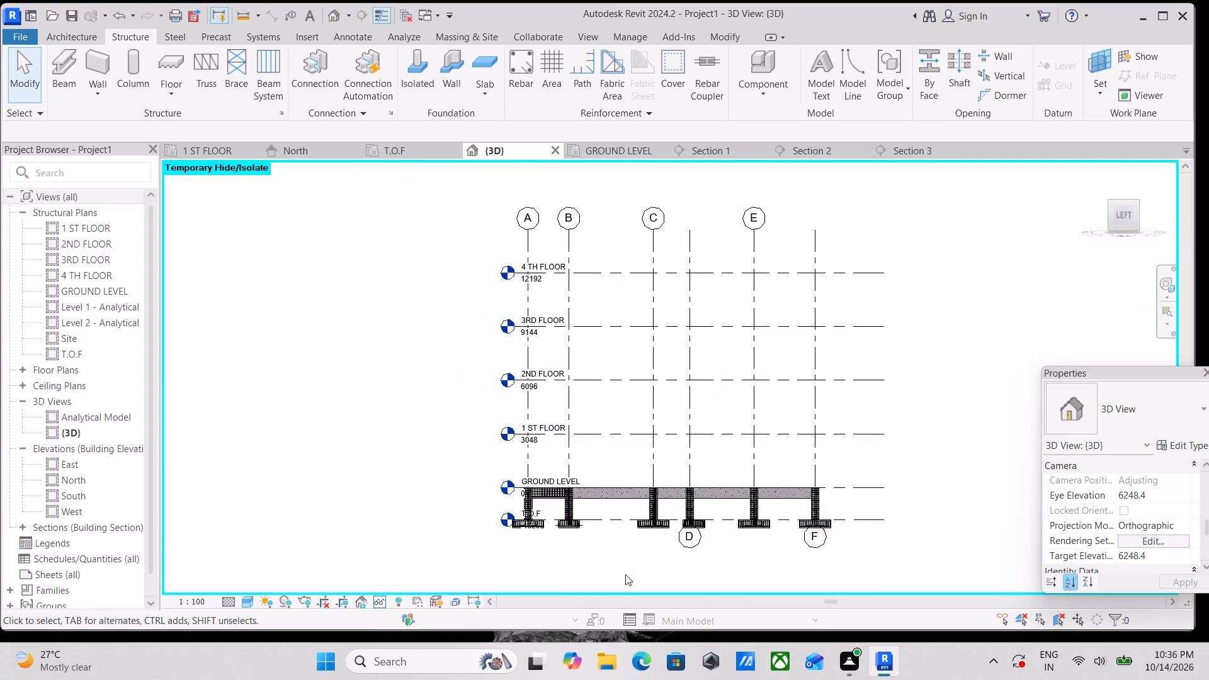
scroll(625, 574, up, 4)
shift+middle_drag(669, 480, 734, 621)
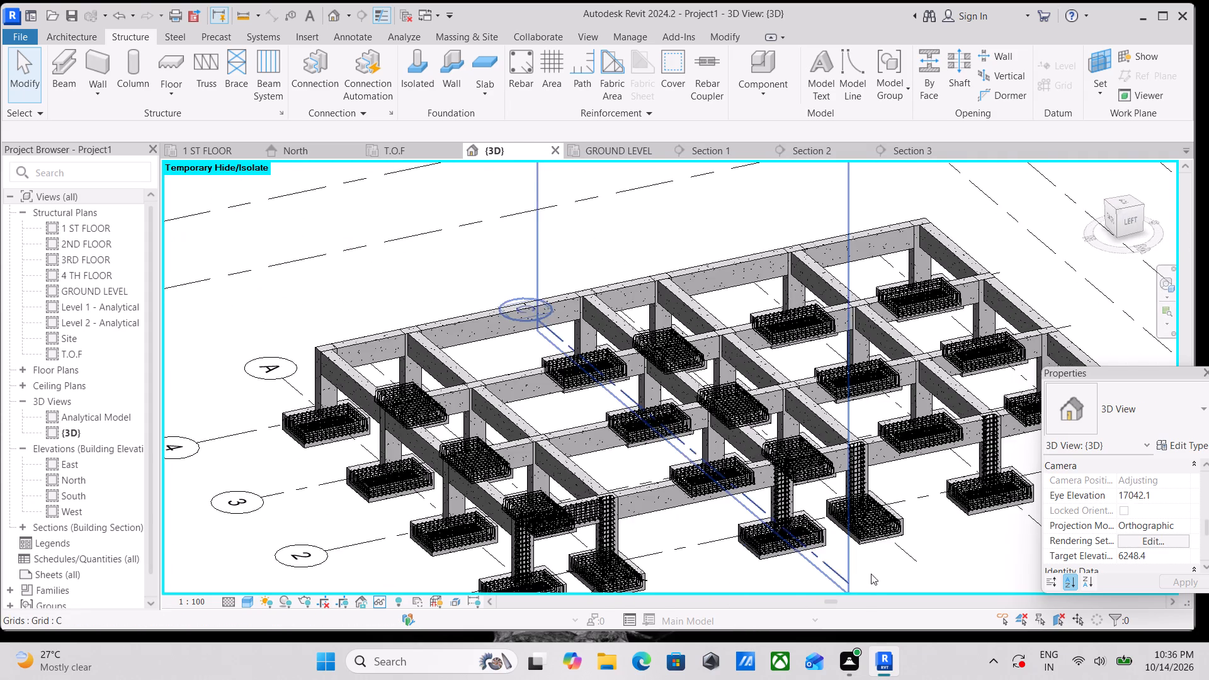
middle_drag(872, 572, 751, 587)
scroll(774, 548, up, 6)
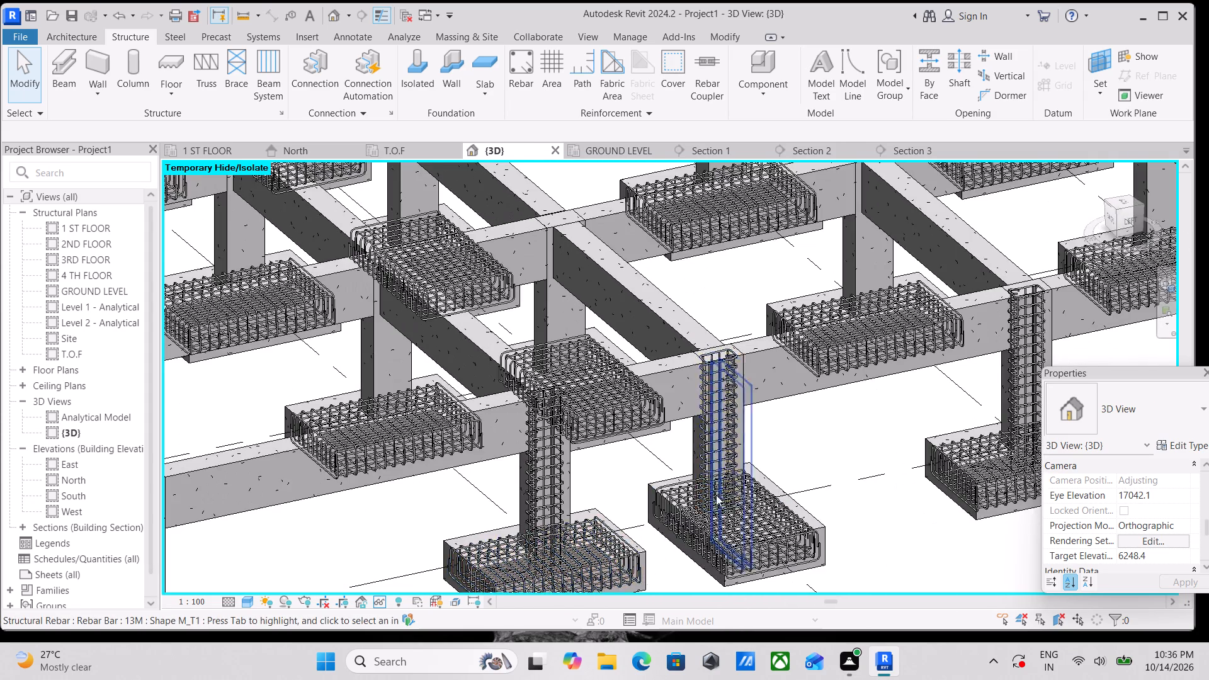
scroll(718, 492, up, 2)
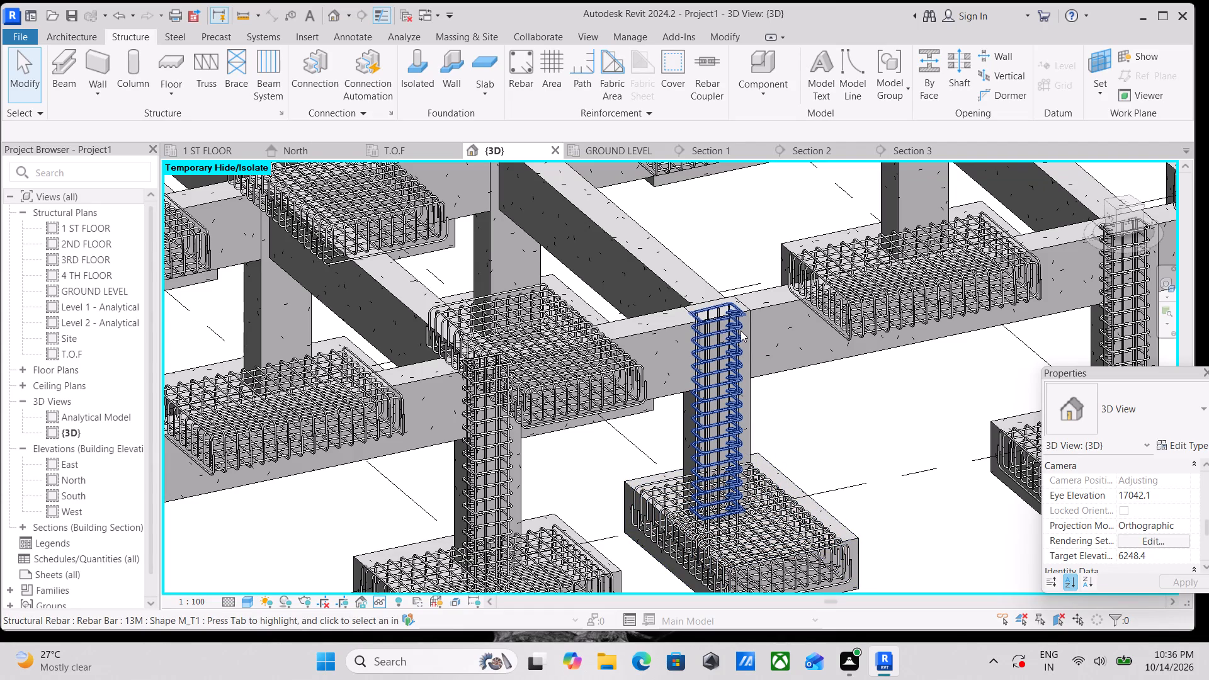
scroll(758, 403, up, 3)
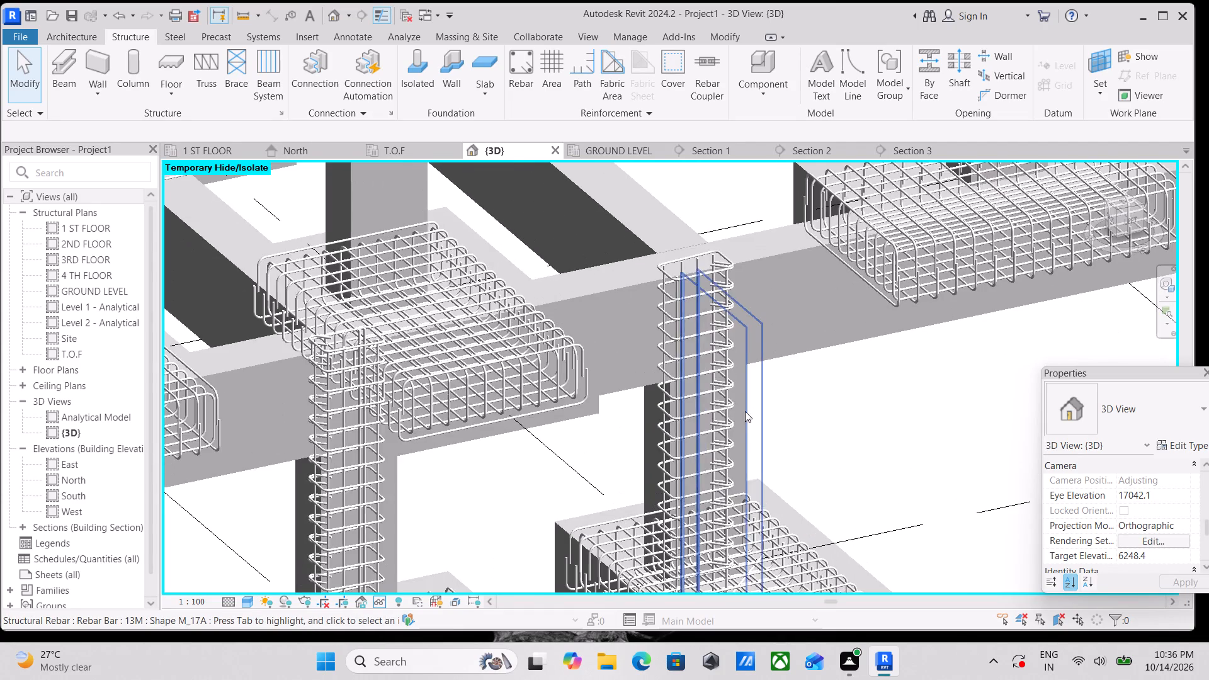
click(747, 411)
scroll(747, 412, down, 3)
key(Escape)
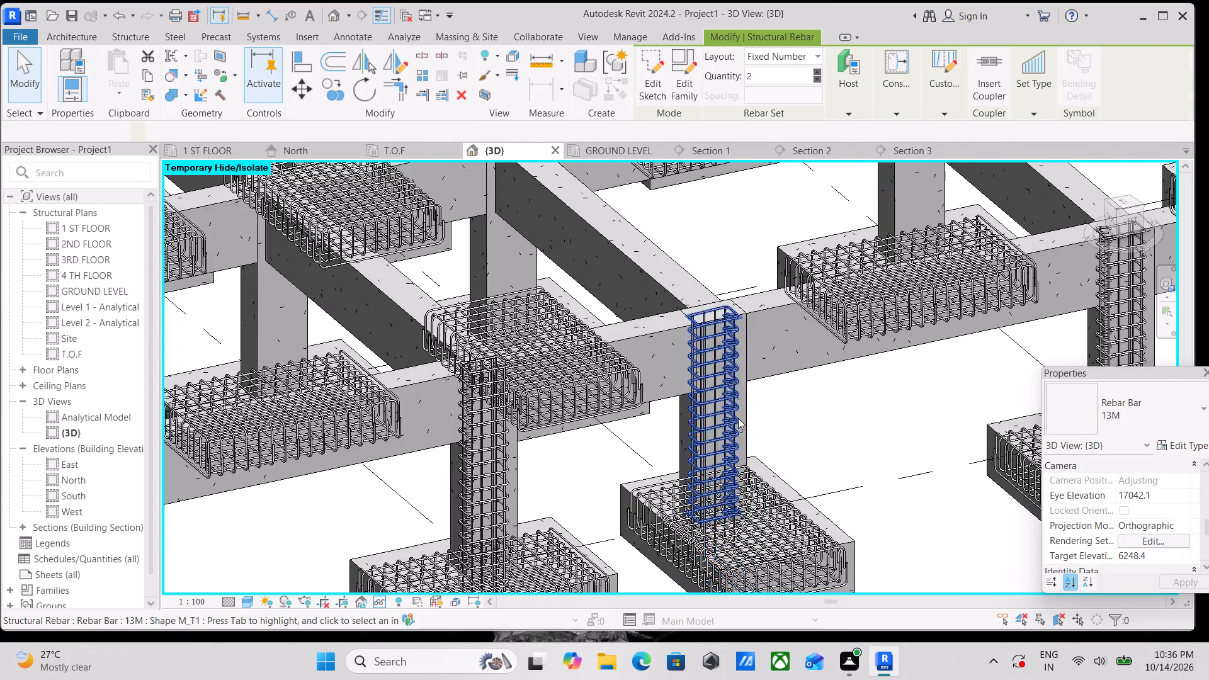
Propagate the rebar of the 300 x 450mm column at grids D and 1, aligned by host, to the grid D columns at grids 2, 3 and 4.
scroll(738, 418, down, 3)
shift+middle_drag(755, 443, 649, 544)
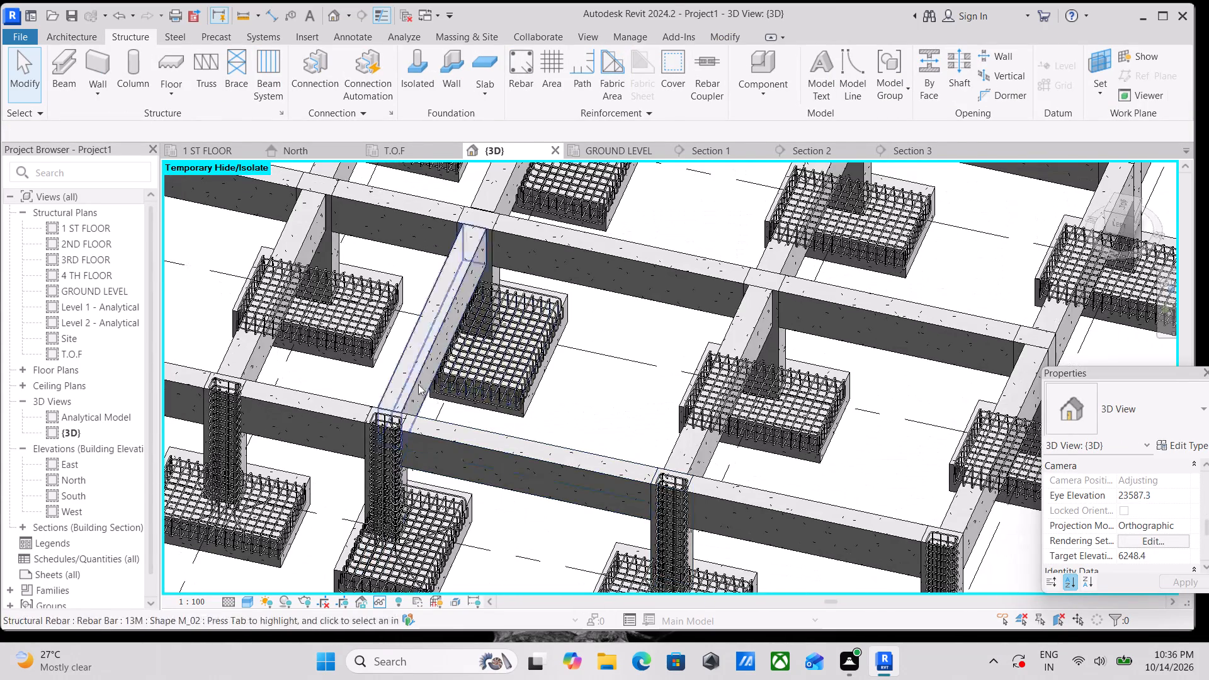
scroll(375, 406, up, 3)
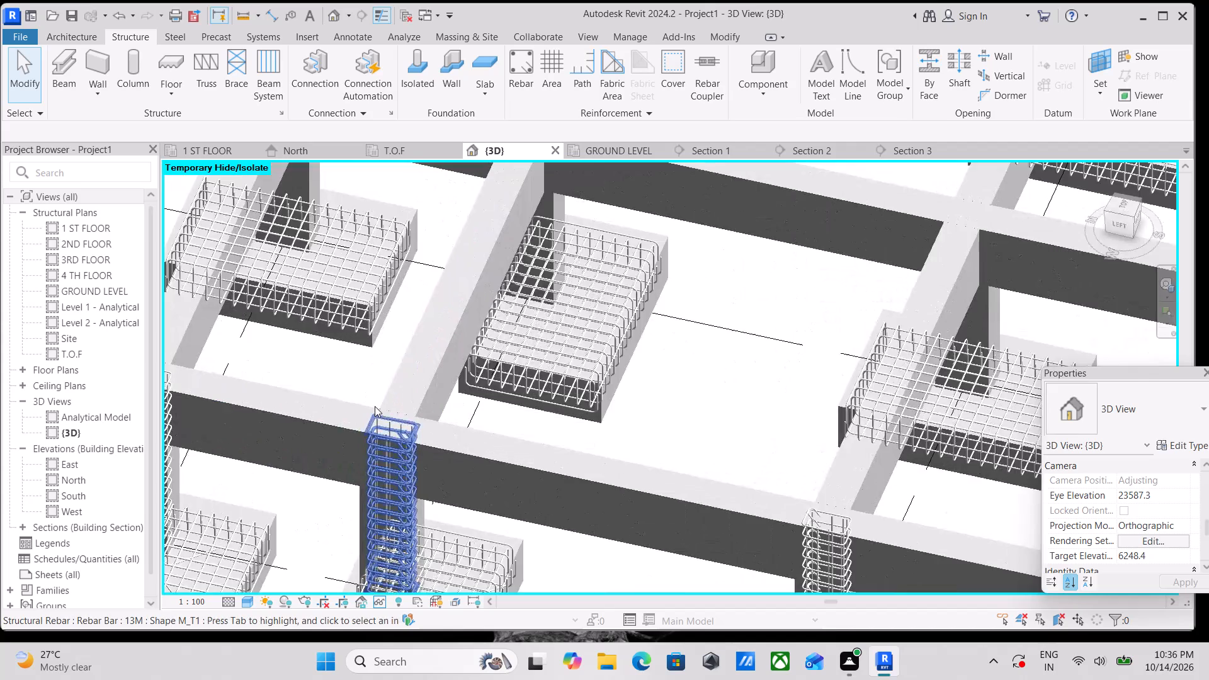
scroll(375, 406, up, 3)
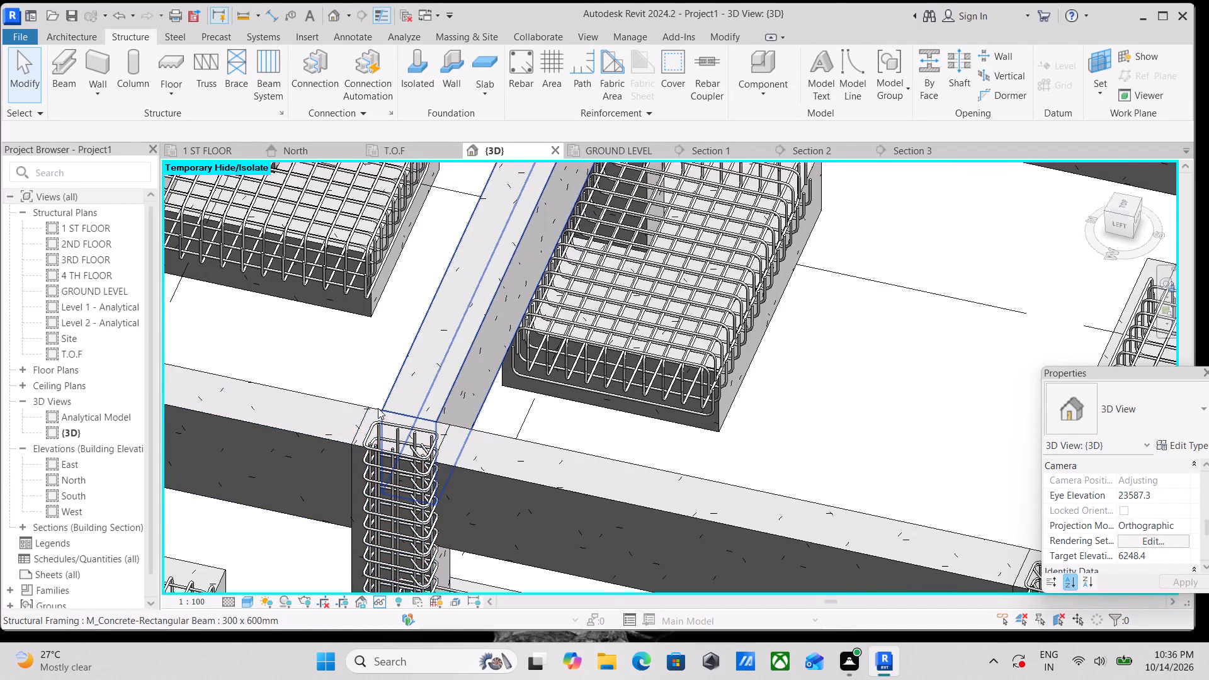
click(373, 410)
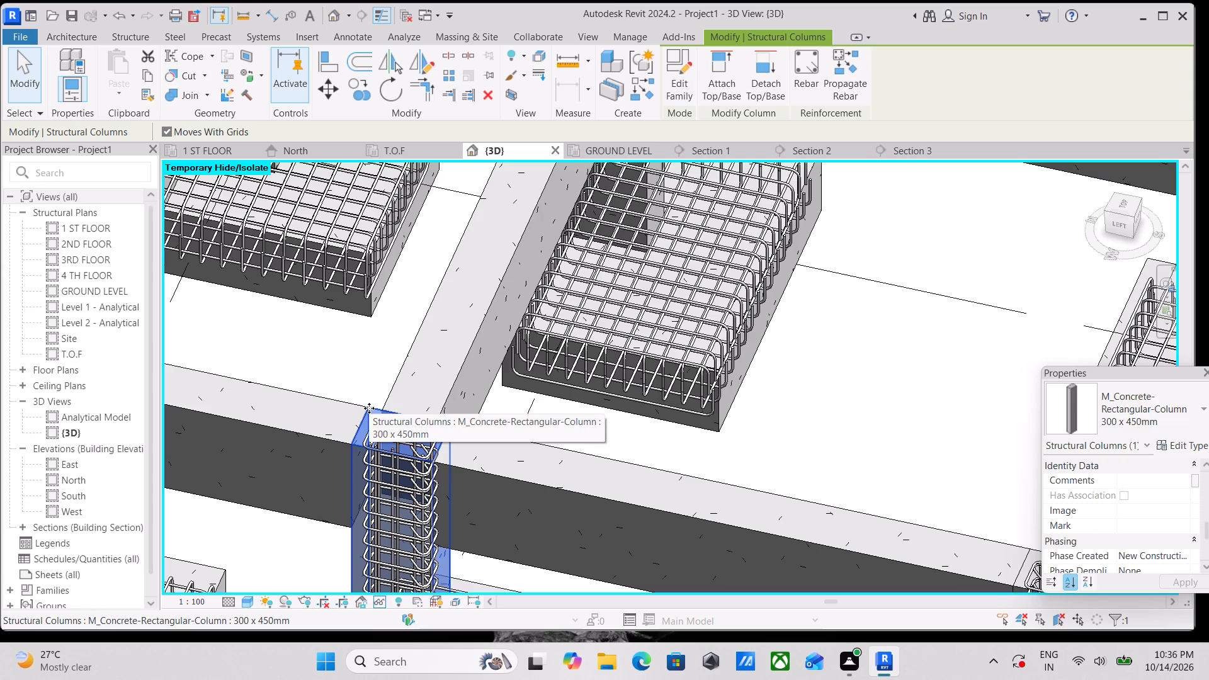
click(829, 57)
scroll(644, 293, down, 3)
middle_drag(644, 293, 636, 442)
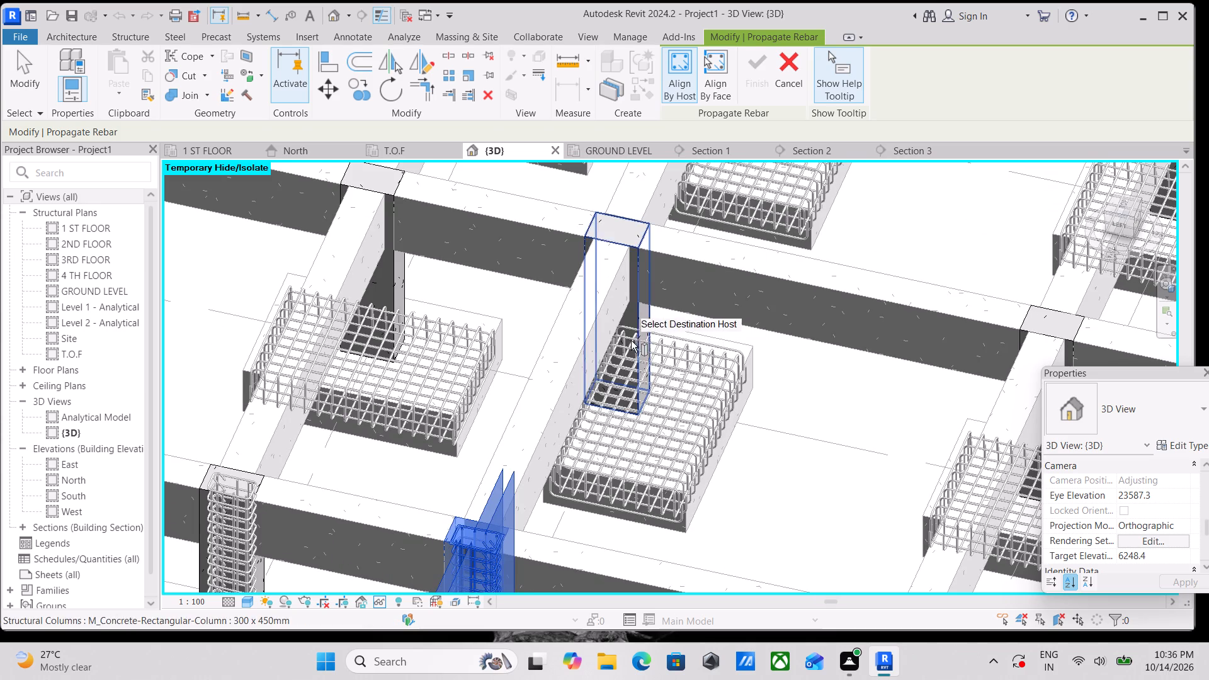
click(637, 333)
scroll(696, 362, down, 2)
middle_drag(696, 365, 656, 533)
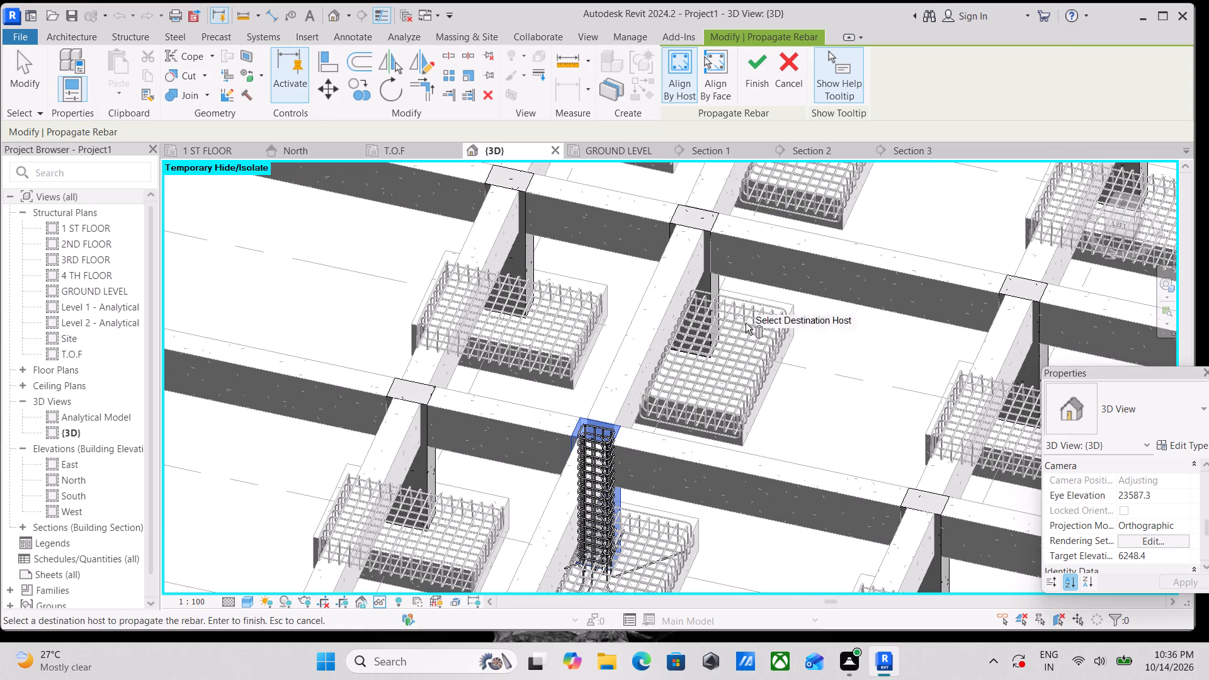
click(710, 302)
scroll(844, 346, down, 1)
middle_drag(842, 347, 787, 533)
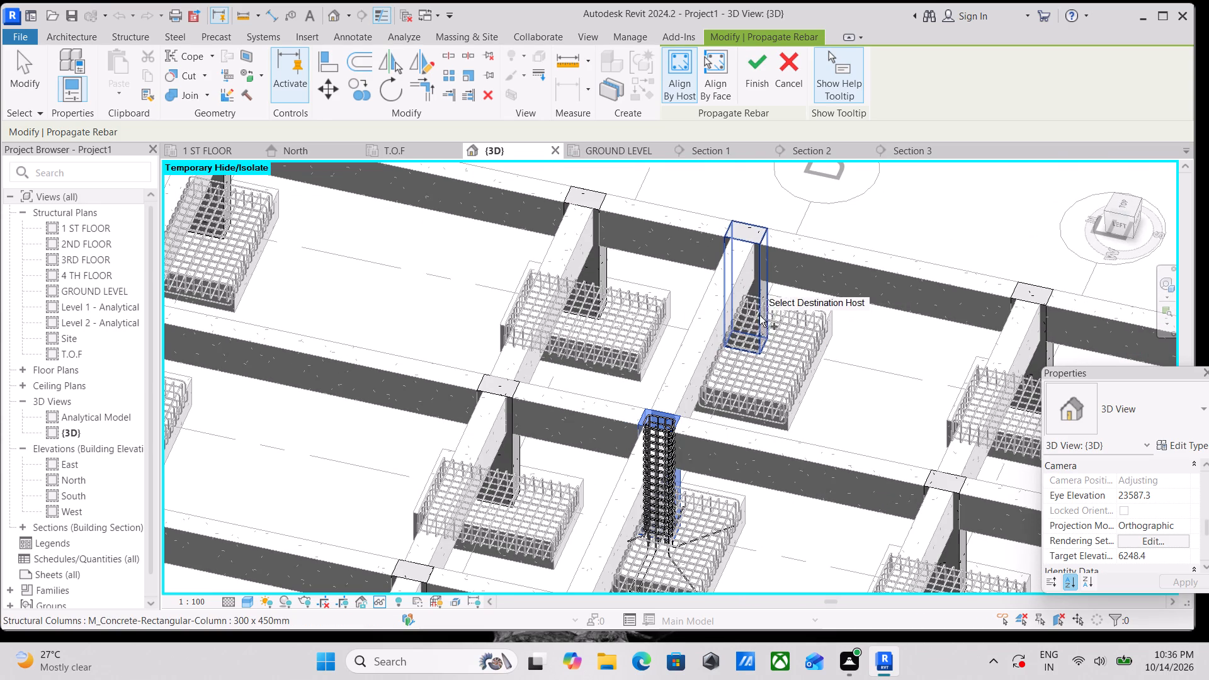
click(759, 303)
Add the grid B columns at grids 2, 3 and 4 as destination hosts and finish the rebar propagation.
scroll(791, 366, down, 3)
middle_drag(792, 367, 834, 437)
scroll(827, 407, down, 2)
middle_drag(827, 407, 835, 328)
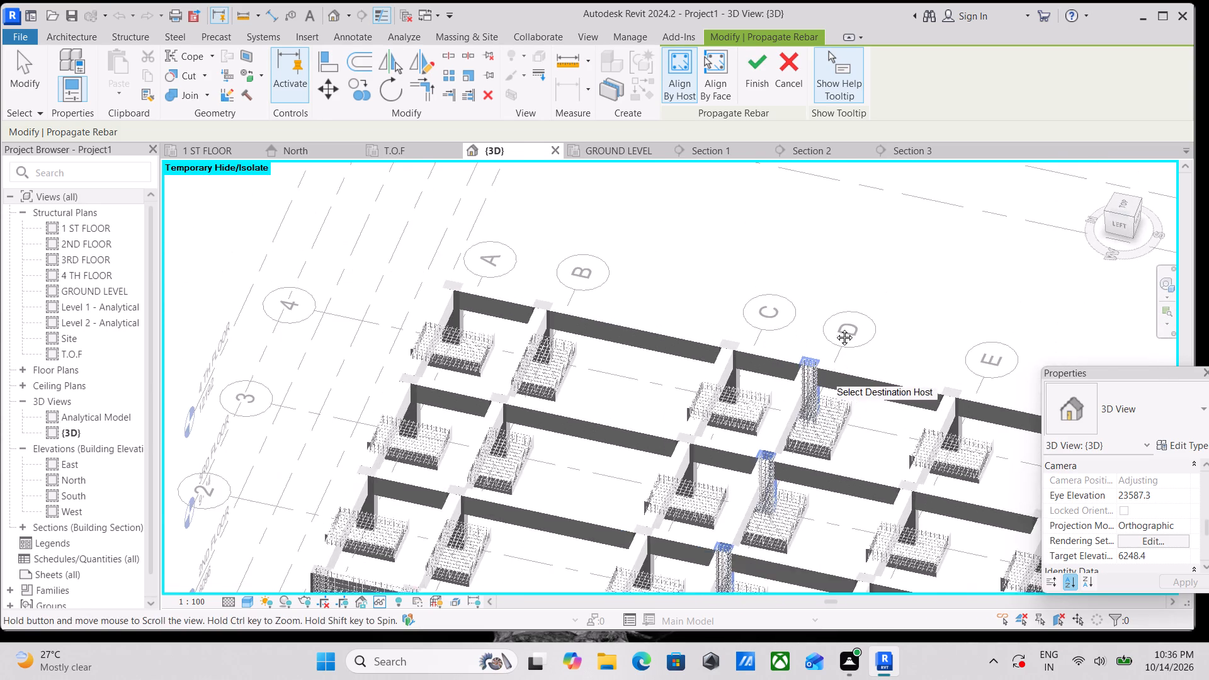
middle_drag(835, 328, 844, 203)
scroll(931, 400, down, 2)
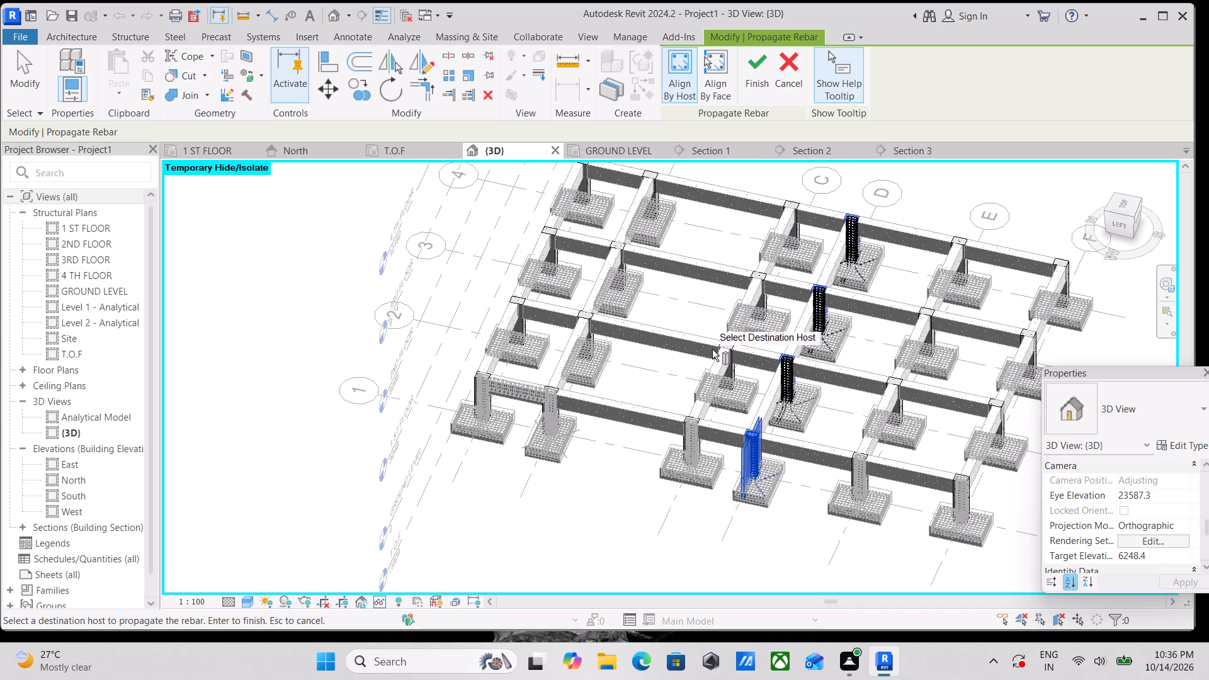
scroll(591, 349, up, 6)
click(591, 346)
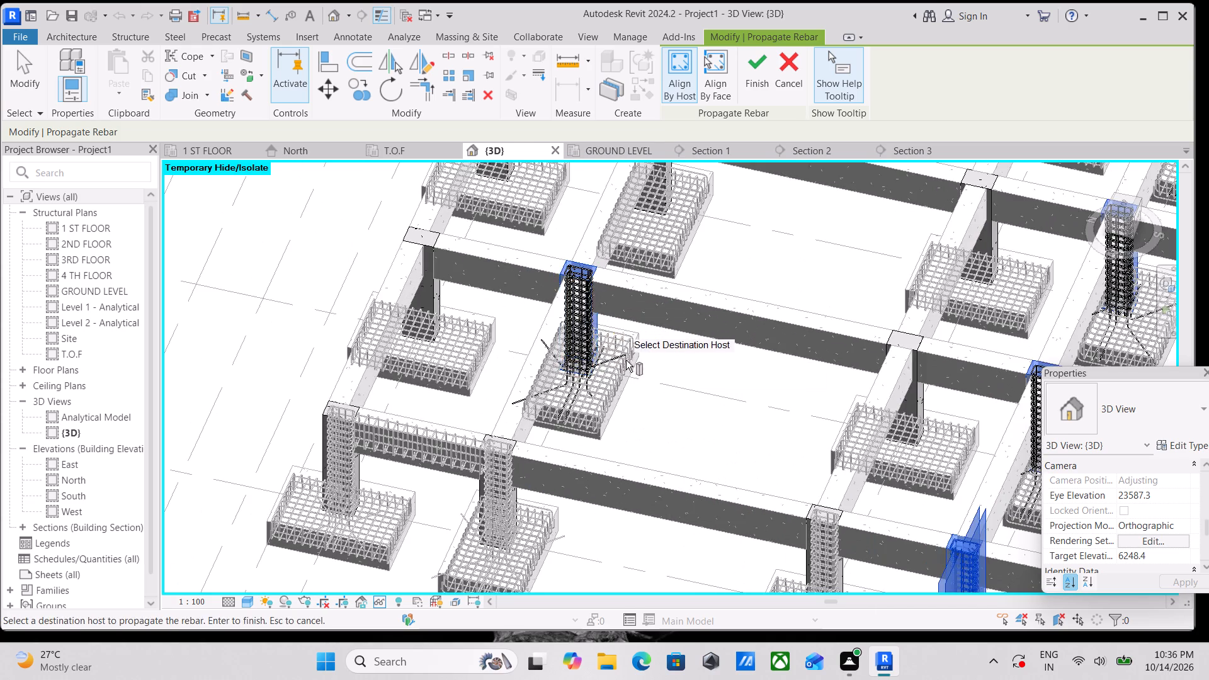
middle_drag(630, 387, 647, 469)
click(676, 251)
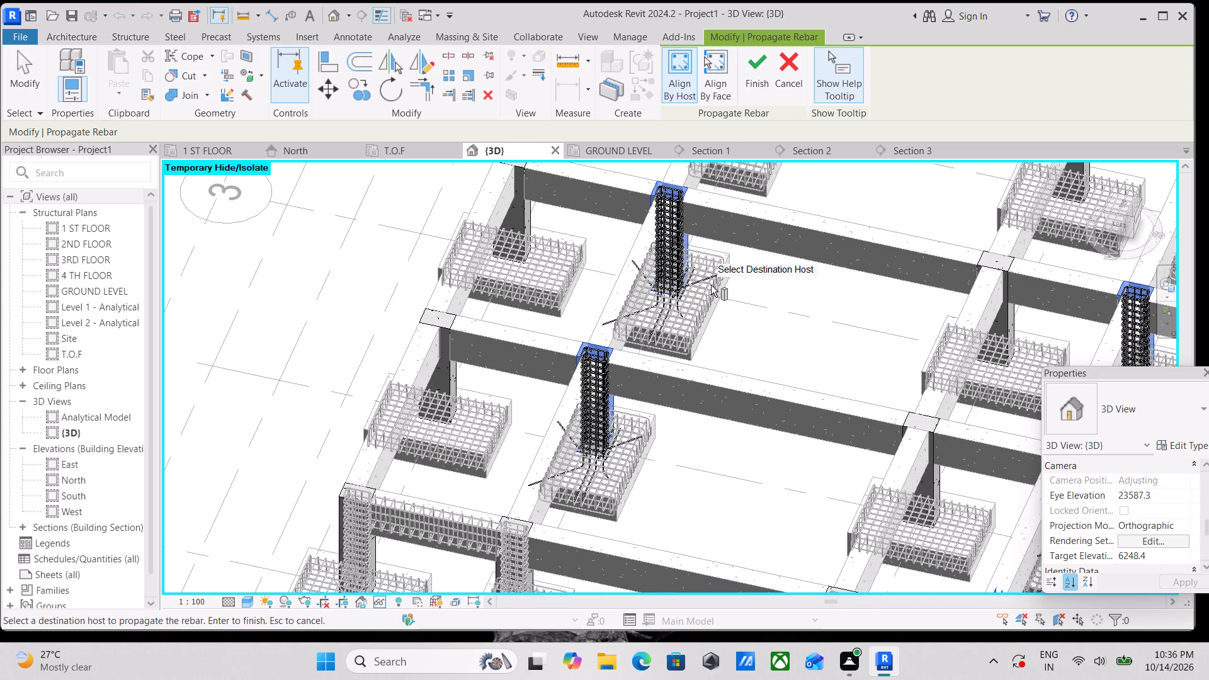
middle_drag(711, 286, 729, 460)
click(769, 274)
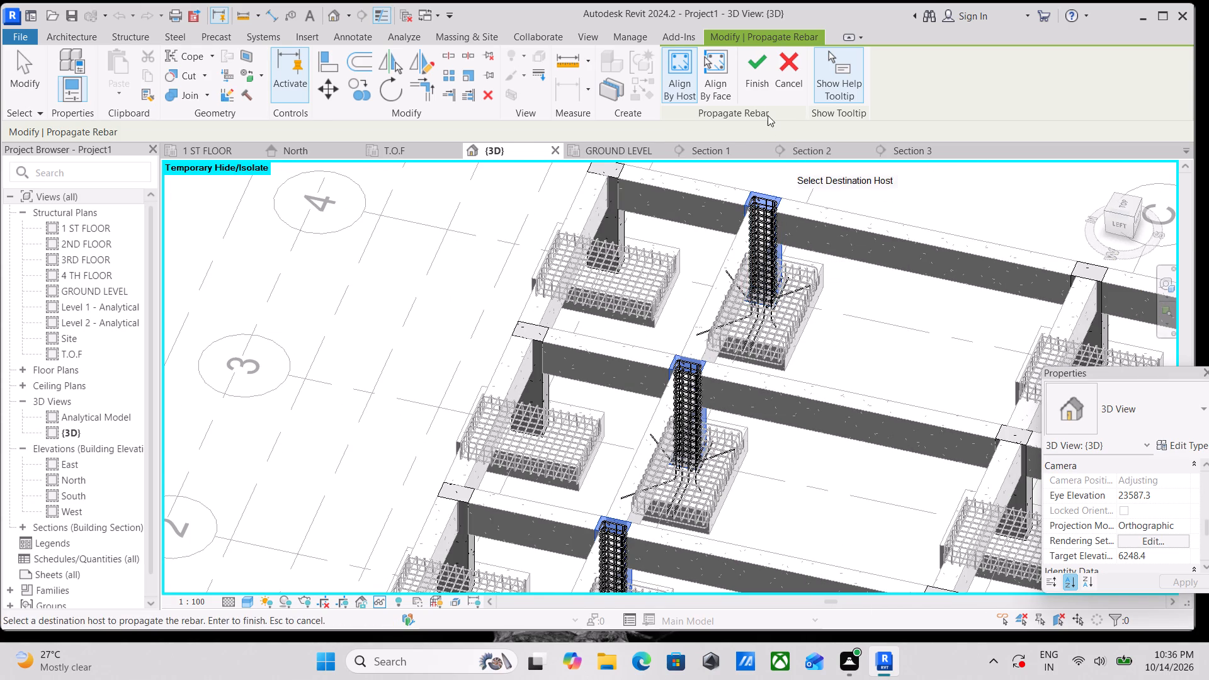
click(756, 93)
Shorten the bottom leg of an M_17A column bar projecting from the footing at grids B and 1 to about 836 mm.
scroll(773, 375, down, 4)
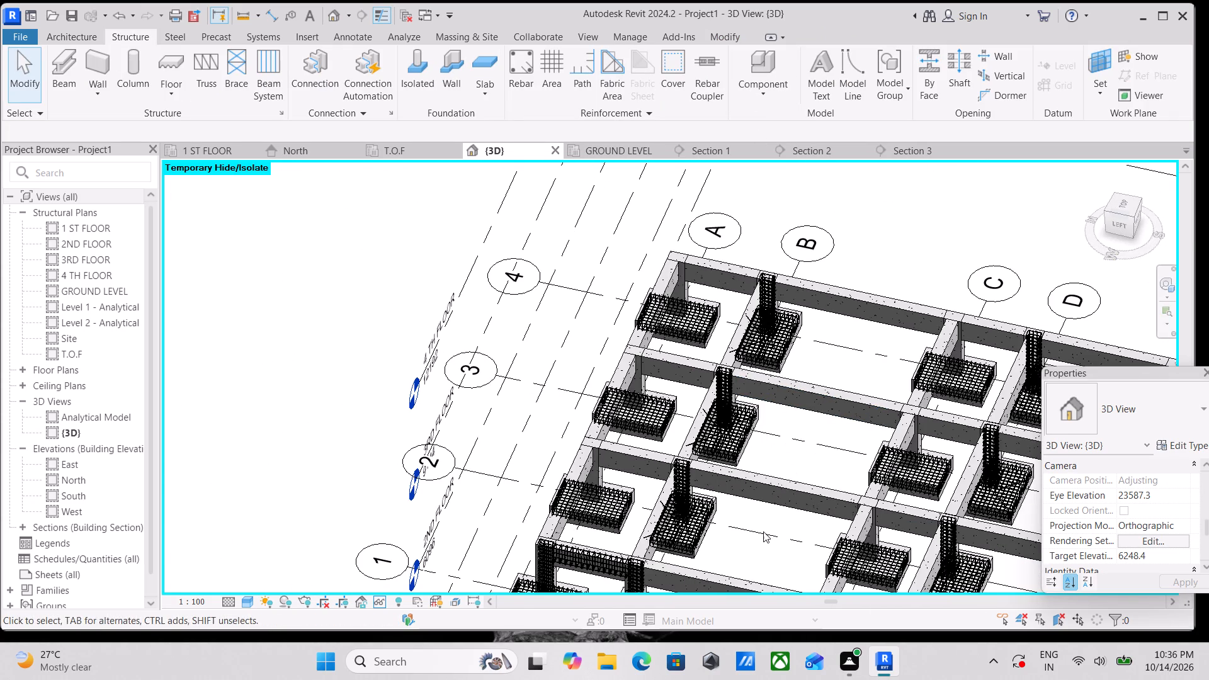
shift+middle_drag(798, 572, 911, 394)
scroll(907, 439, down, 6)
middle_drag(900, 462, 820, 368)
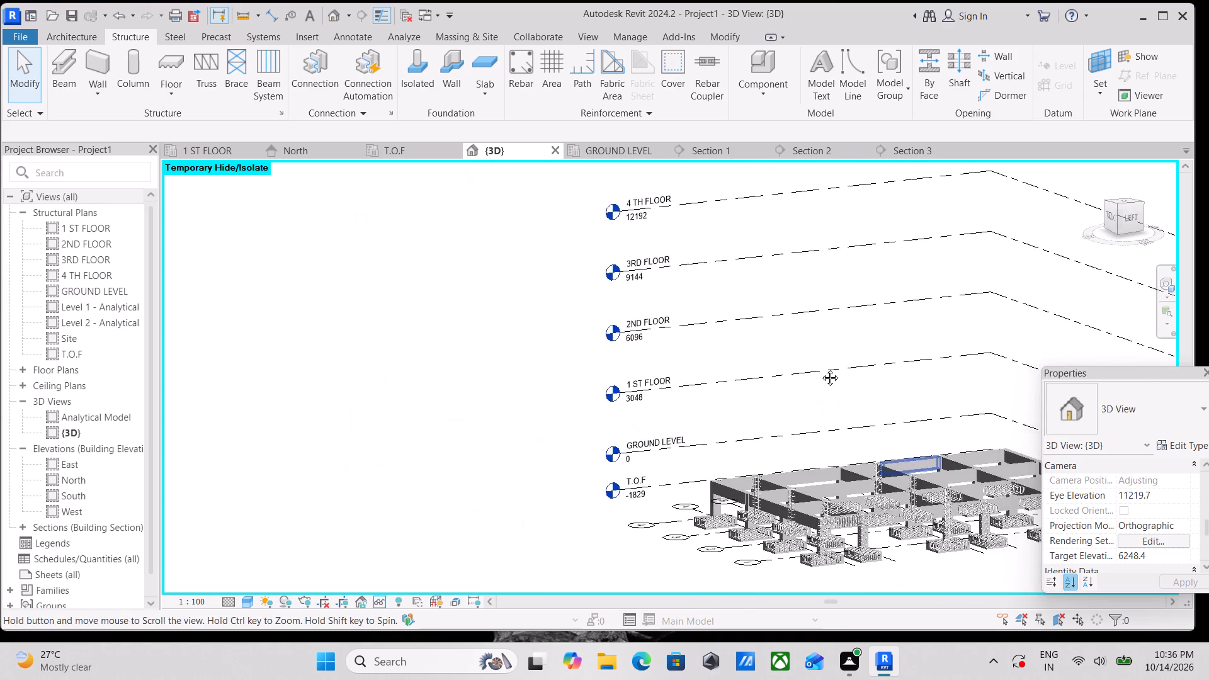
middle_drag(820, 368, 780, 339)
scroll(781, 489, up, 11)
scroll(786, 394, up, 3)
key(Escape)
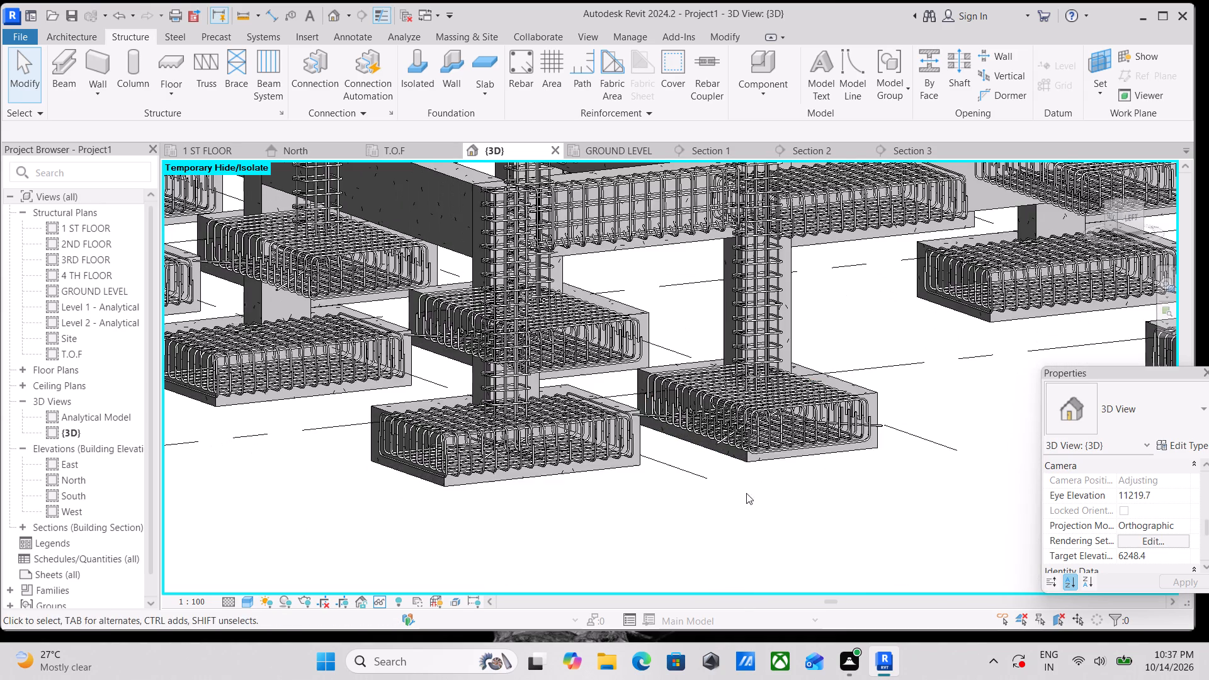
scroll(703, 445, up, 7)
click(729, 431)
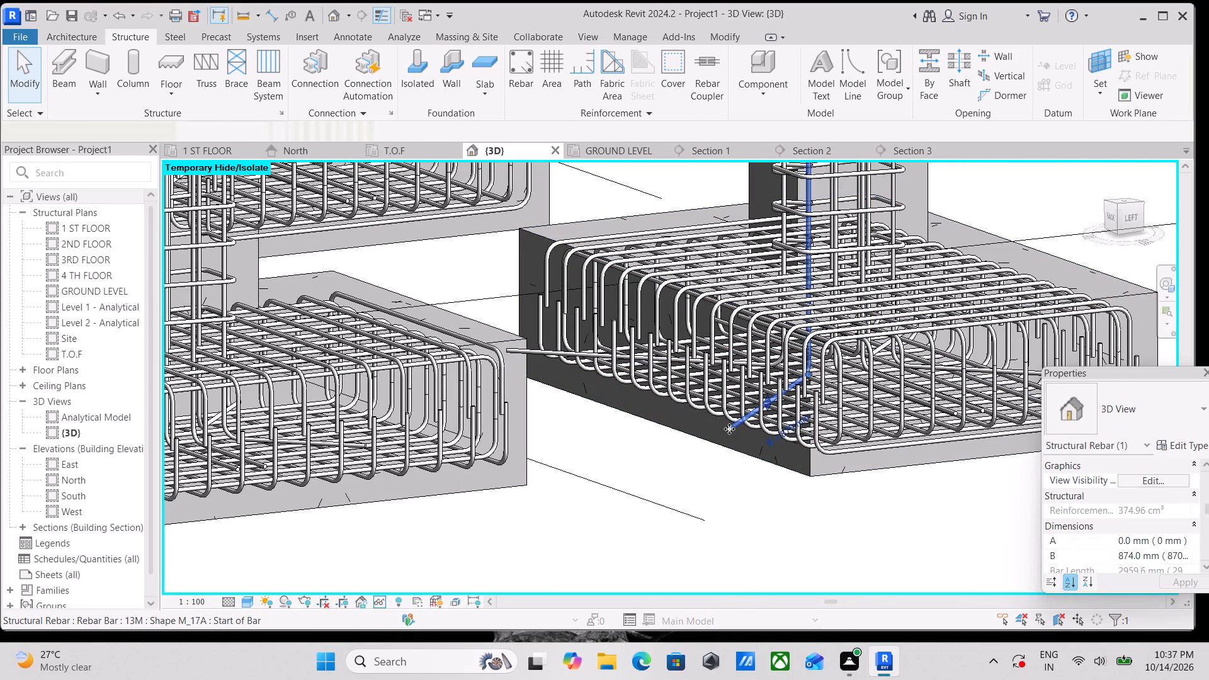
drag(729, 429, 763, 412)
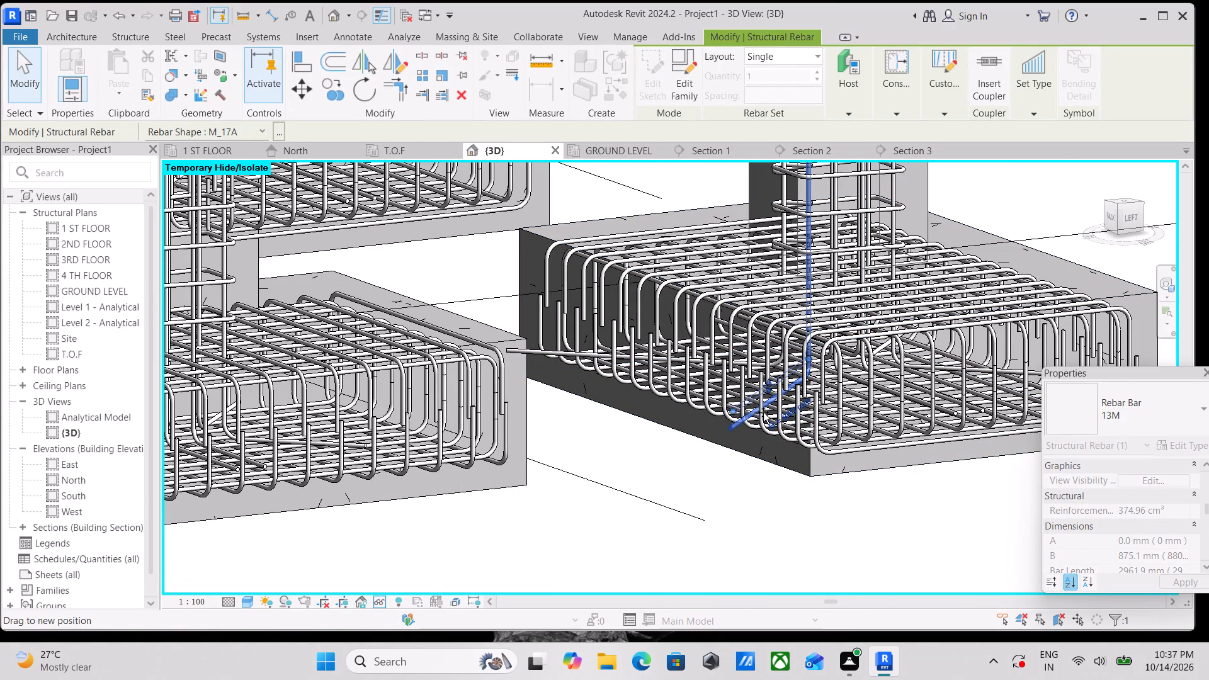
drag(763, 412, 765, 412)
Shorten the bottom leg of the M_17A bar projecting toward grid A from the footing at grids B and 1 so it ends inside the footing.
click(545, 350)
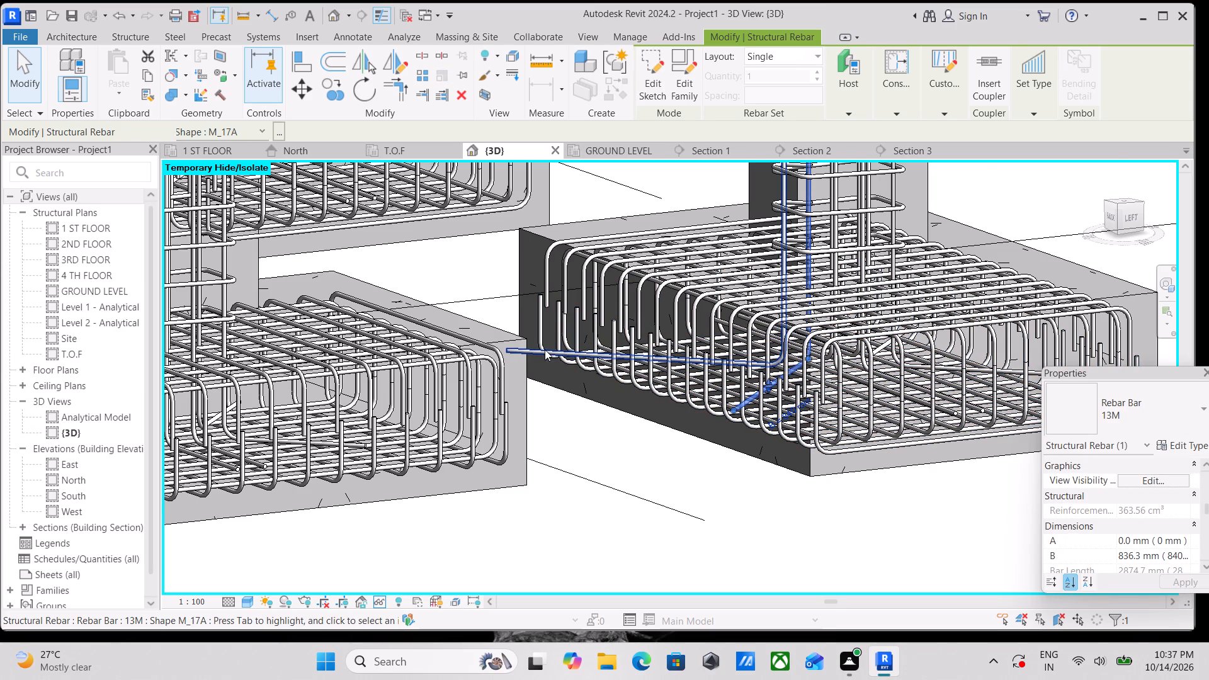
scroll(545, 349, up, 3)
scroll(598, 399, down, 5)
middle_drag(632, 421, 565, 502)
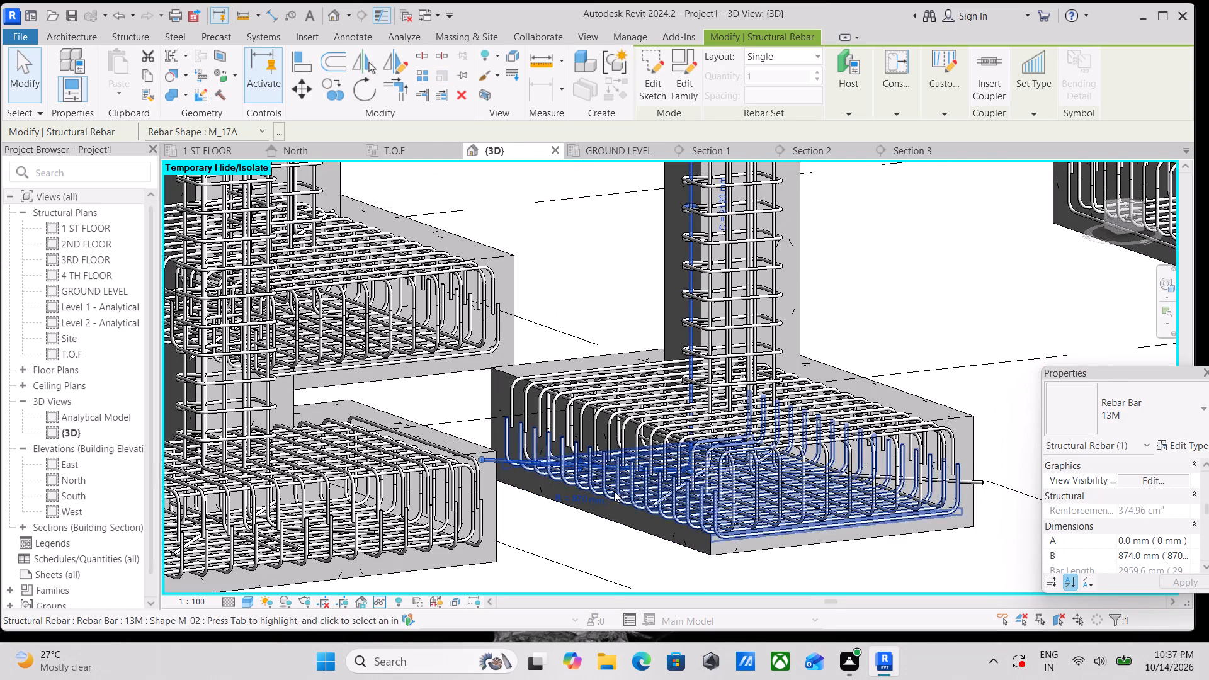
shift+middle_drag(600, 515, 548, 602)
scroll(532, 403, up, 3)
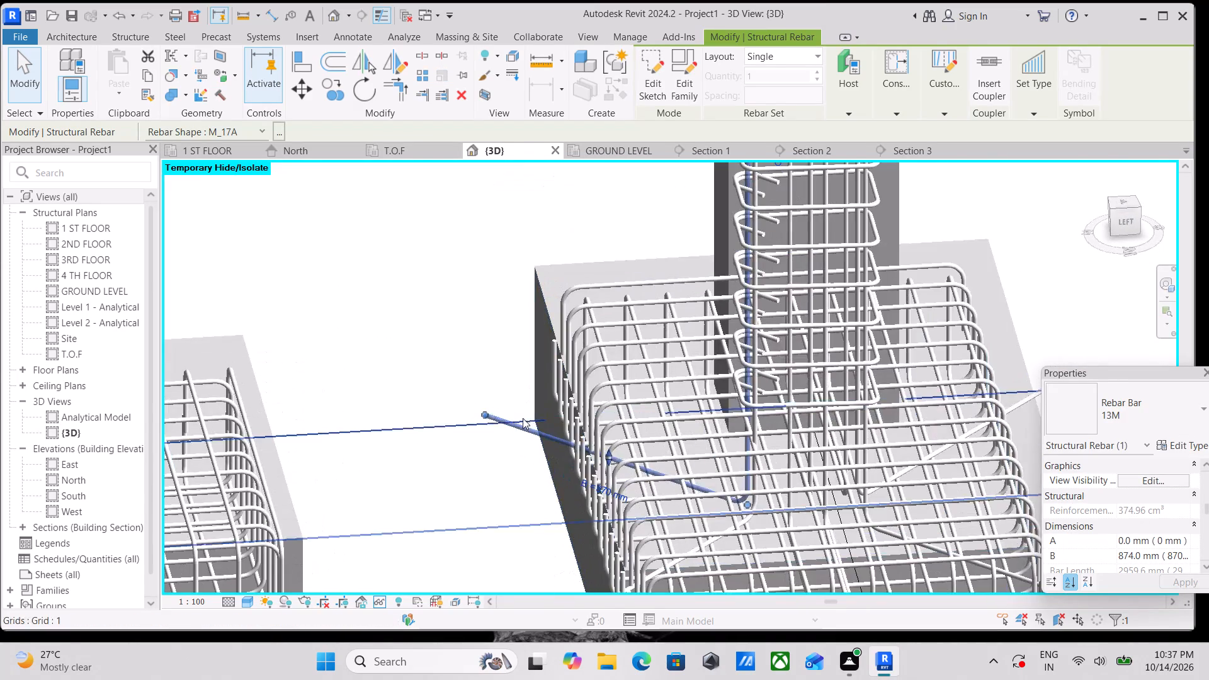
drag(484, 411, 588, 440)
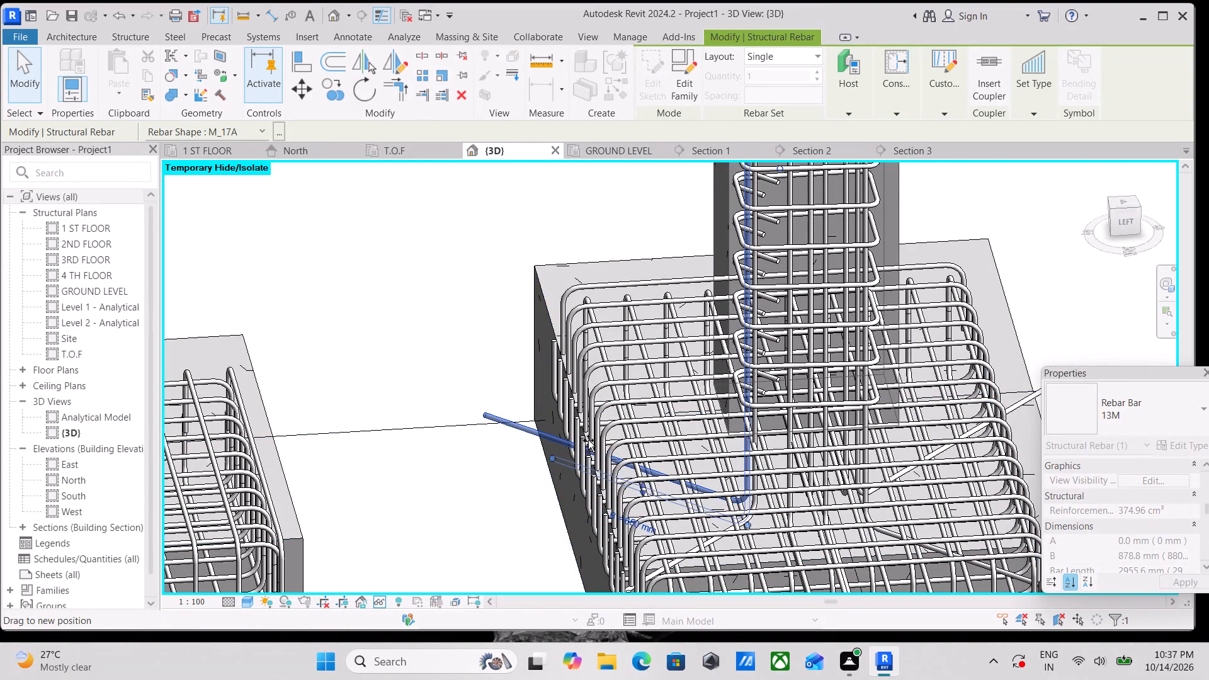
drag(588, 440, 682, 407)
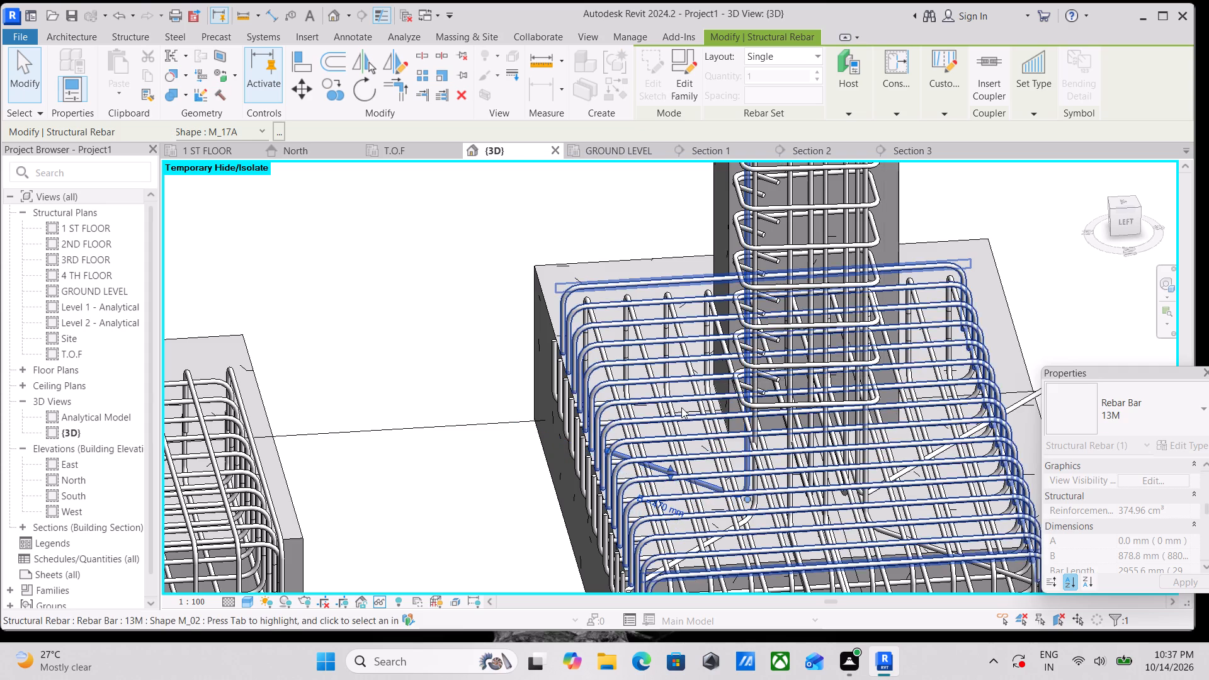
Shorten the bottom legs of the three M_17A bars still projecting from the footing at grids B and 1 to about 476, 592 and 601 mm.
scroll(681, 409, down, 3)
click(966, 544)
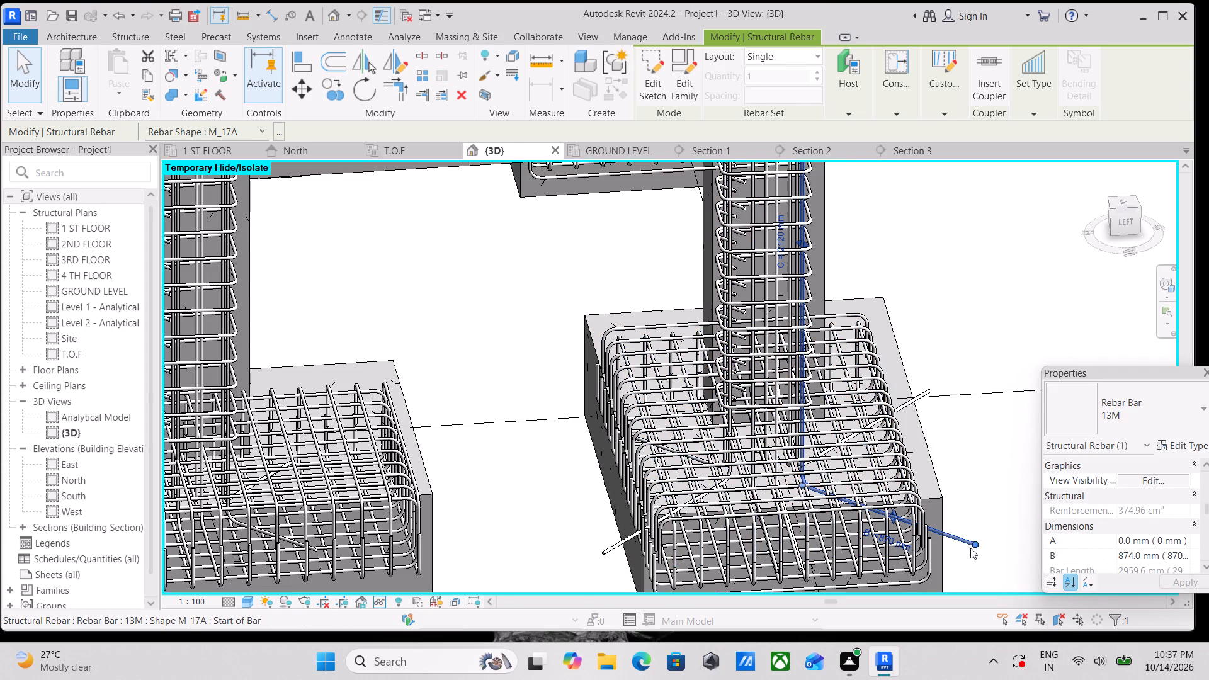
drag(972, 541, 873, 528)
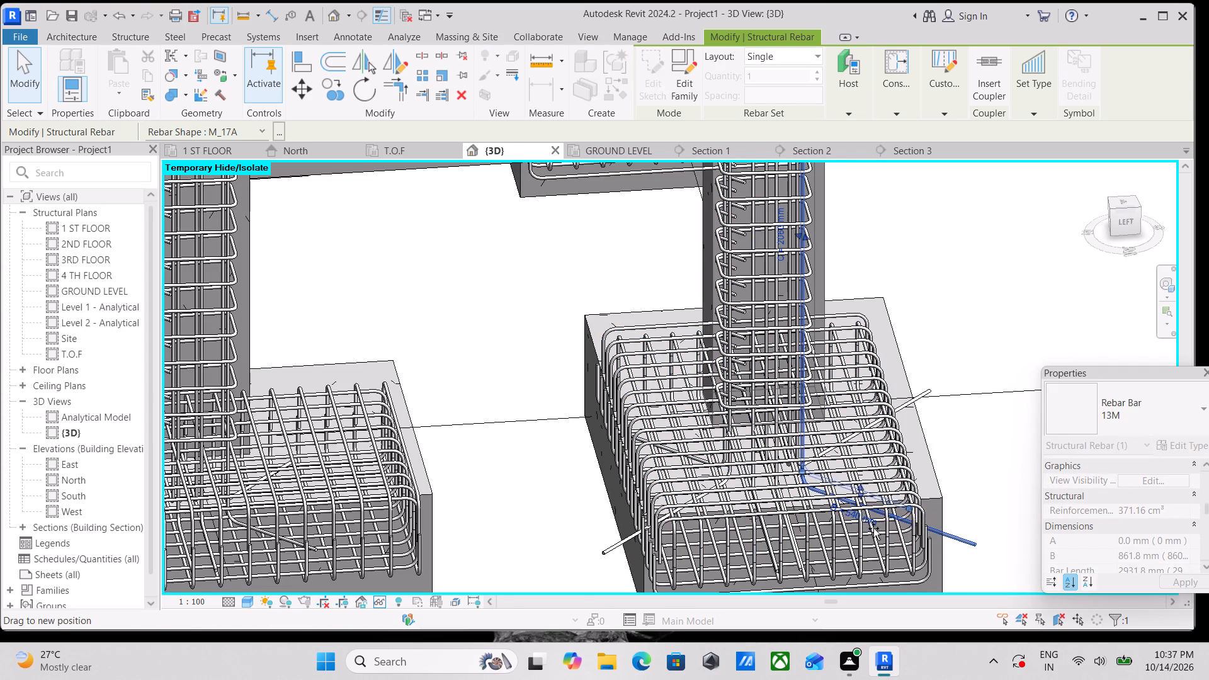
drag(873, 528, 855, 528)
click(928, 394)
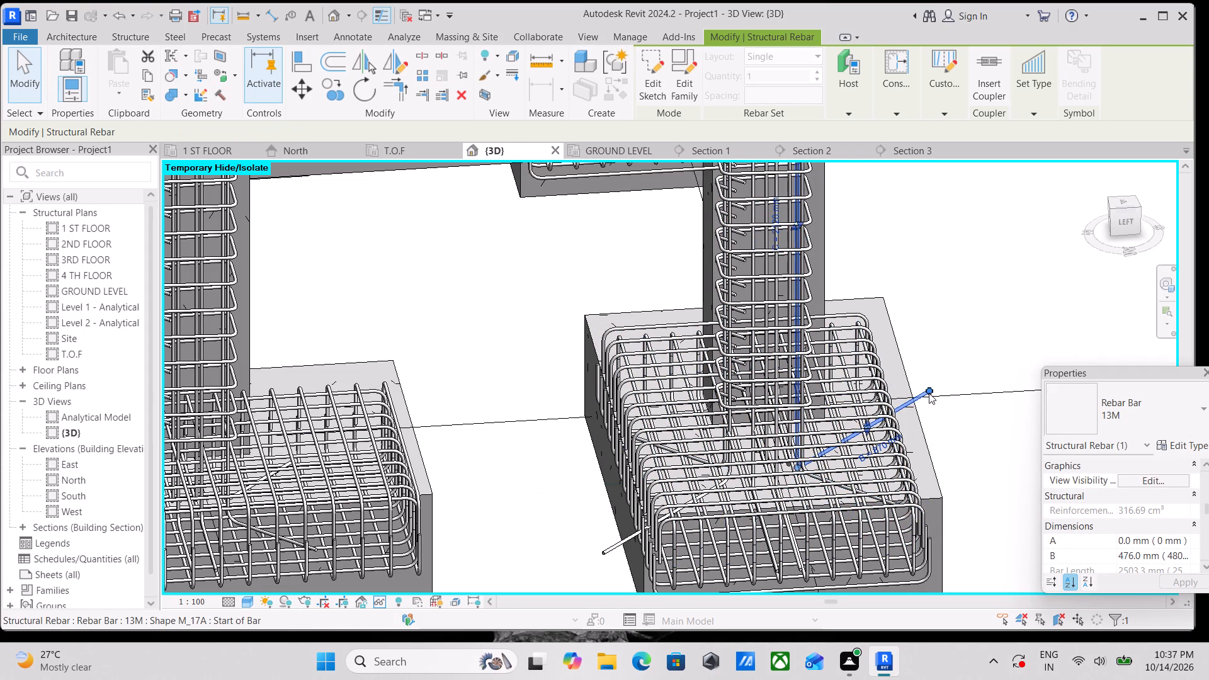
drag(933, 390, 857, 412)
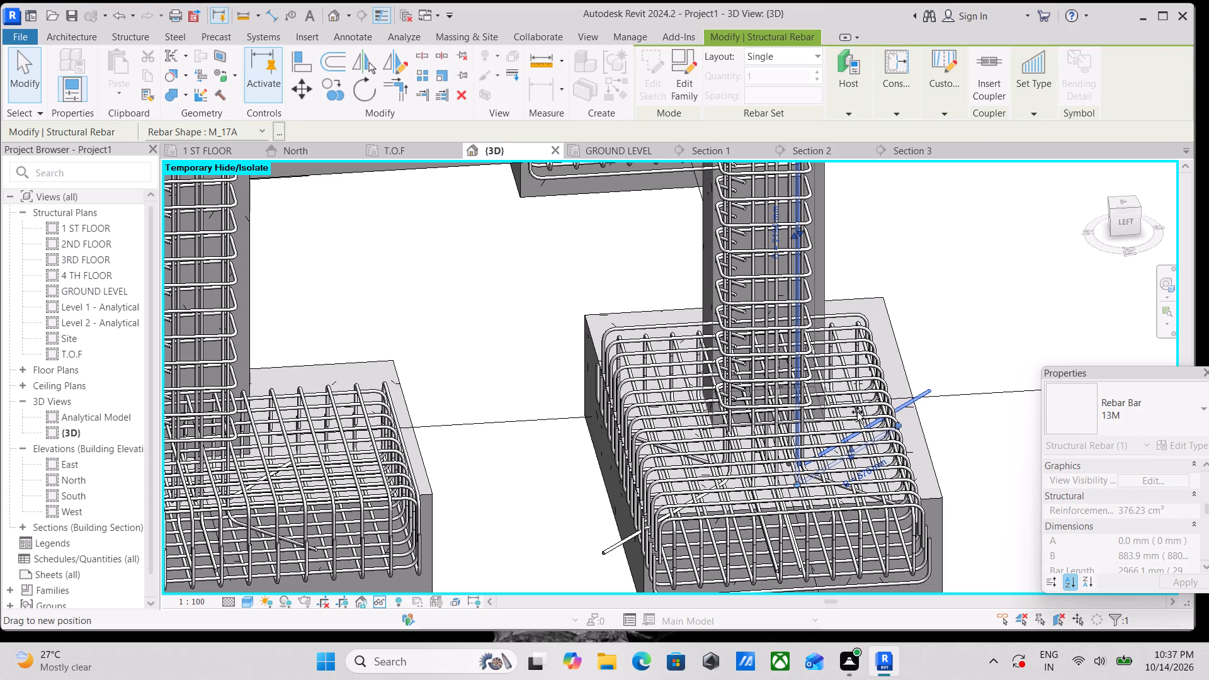
drag(857, 412, 828, 411)
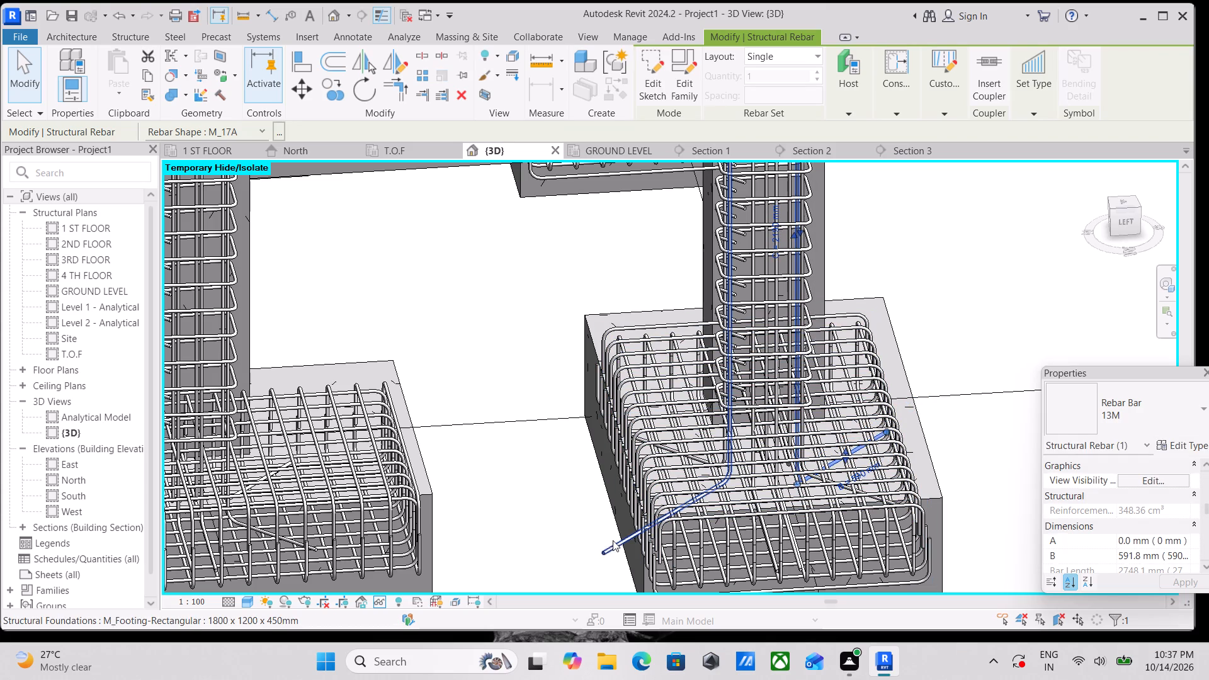
click(603, 550)
drag(604, 551, 664, 528)
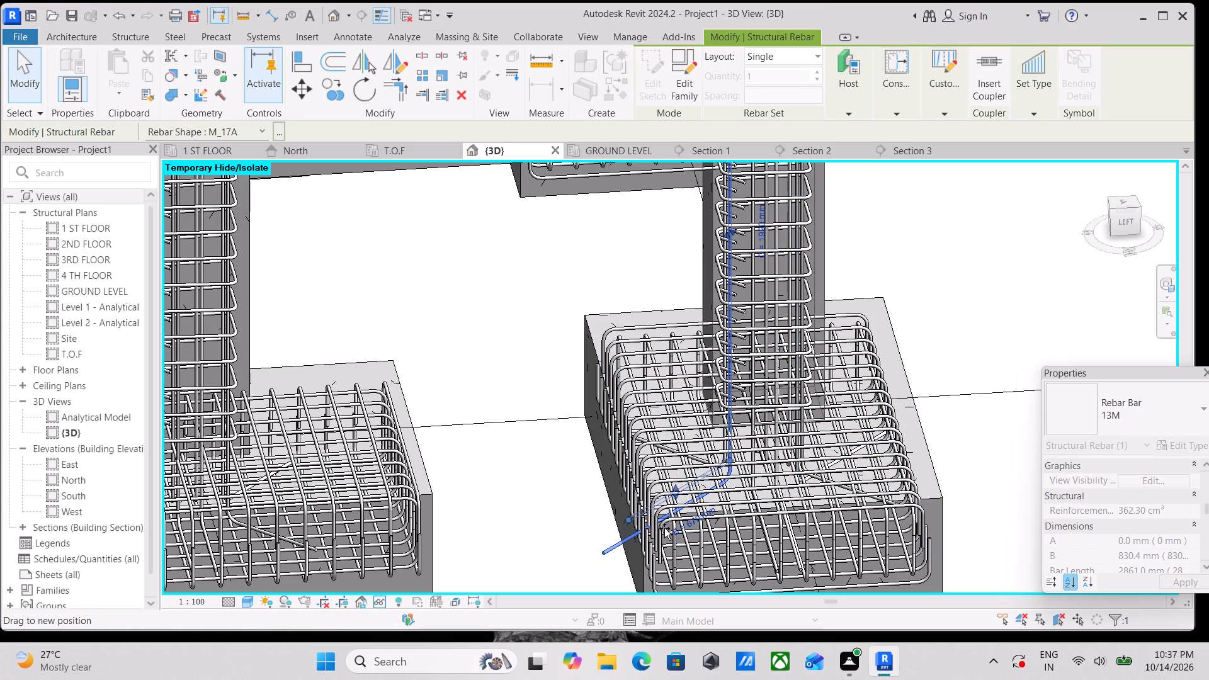
drag(664, 528, 684, 525)
scroll(684, 525, down, 8)
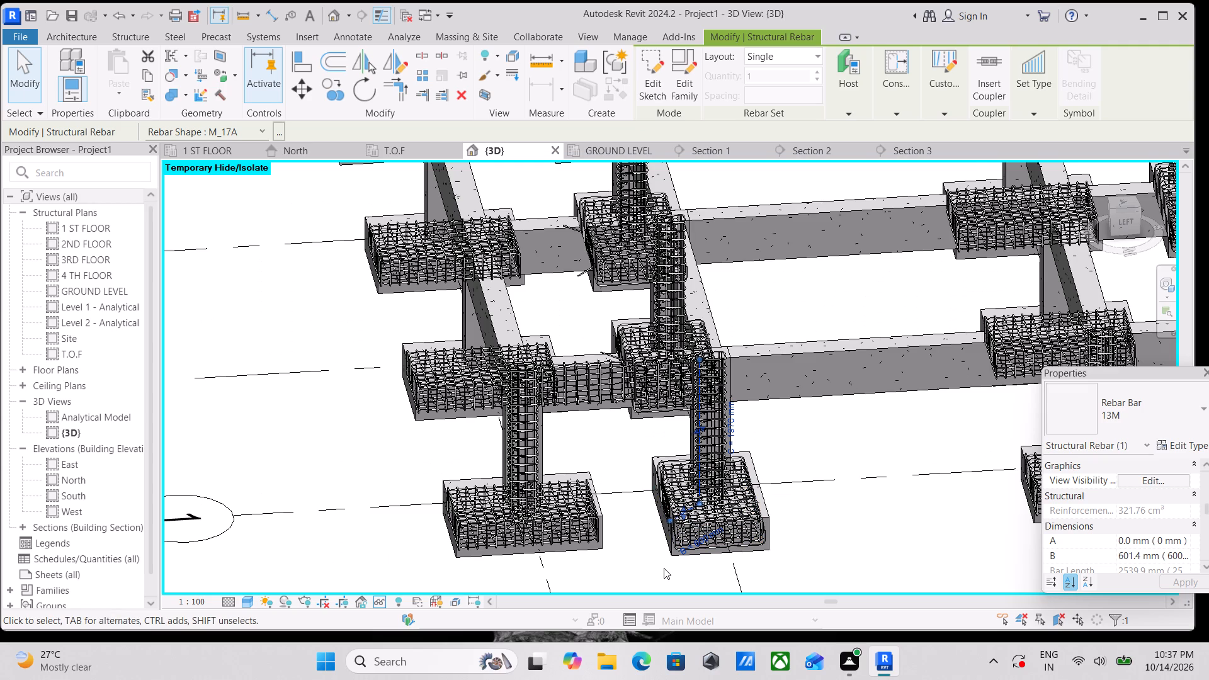
key(Escape)
Shorten the bottom legs of the two M_17A bars projecting from the footing at grids B and 2, making the second about 474 mm.
scroll(709, 545, up, 4)
scroll(706, 499, down, 3)
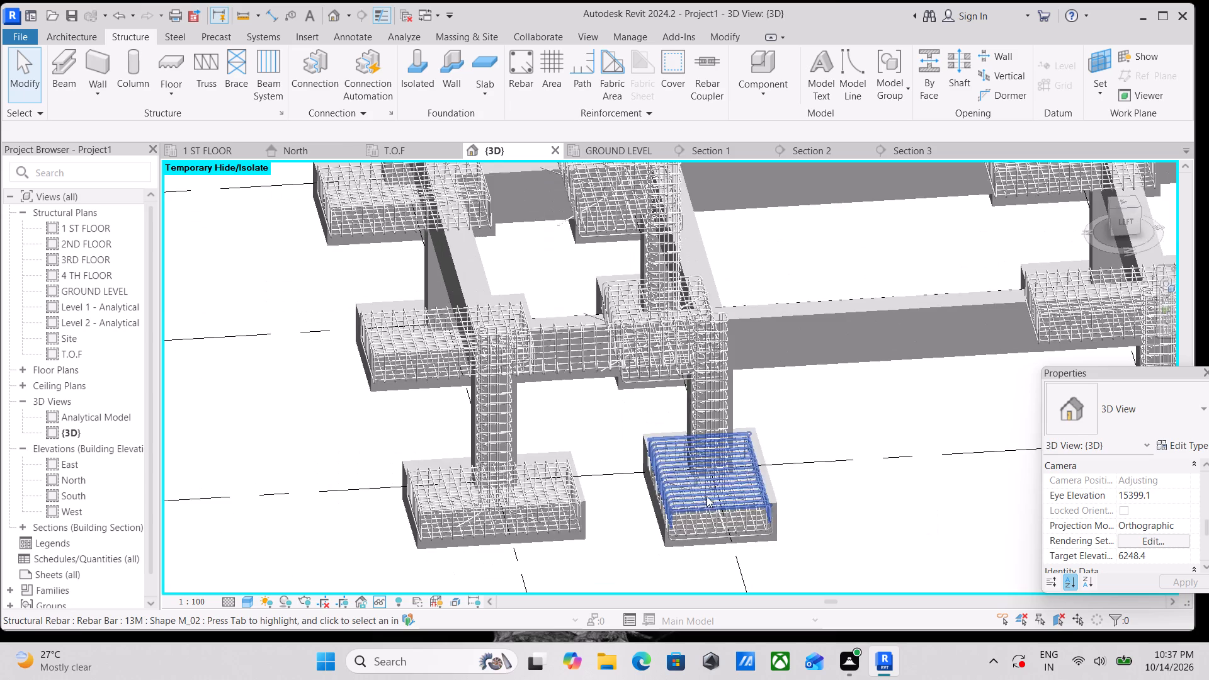
scroll(667, 423, down, 1)
shift+middle_drag(700, 388, 708, 432)
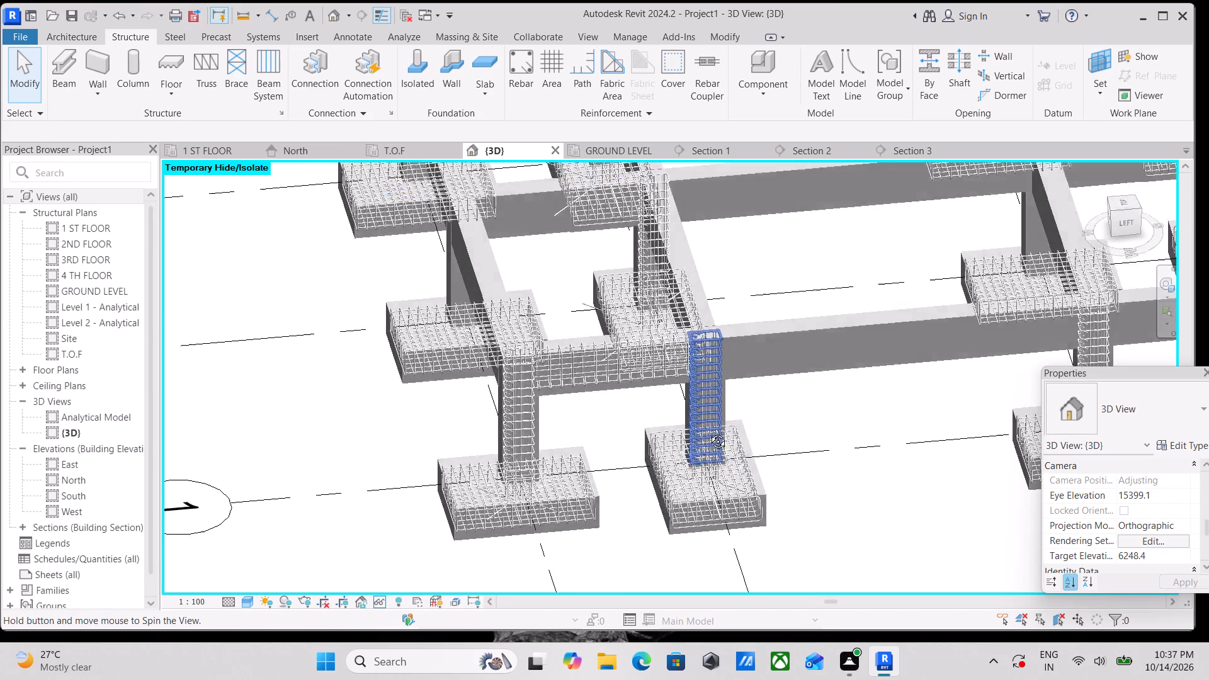
shift+middle_drag(708, 432, 815, 620)
shift+middle_drag(539, 379, 641, 436)
shift+middle_drag(438, 439, 445, 427)
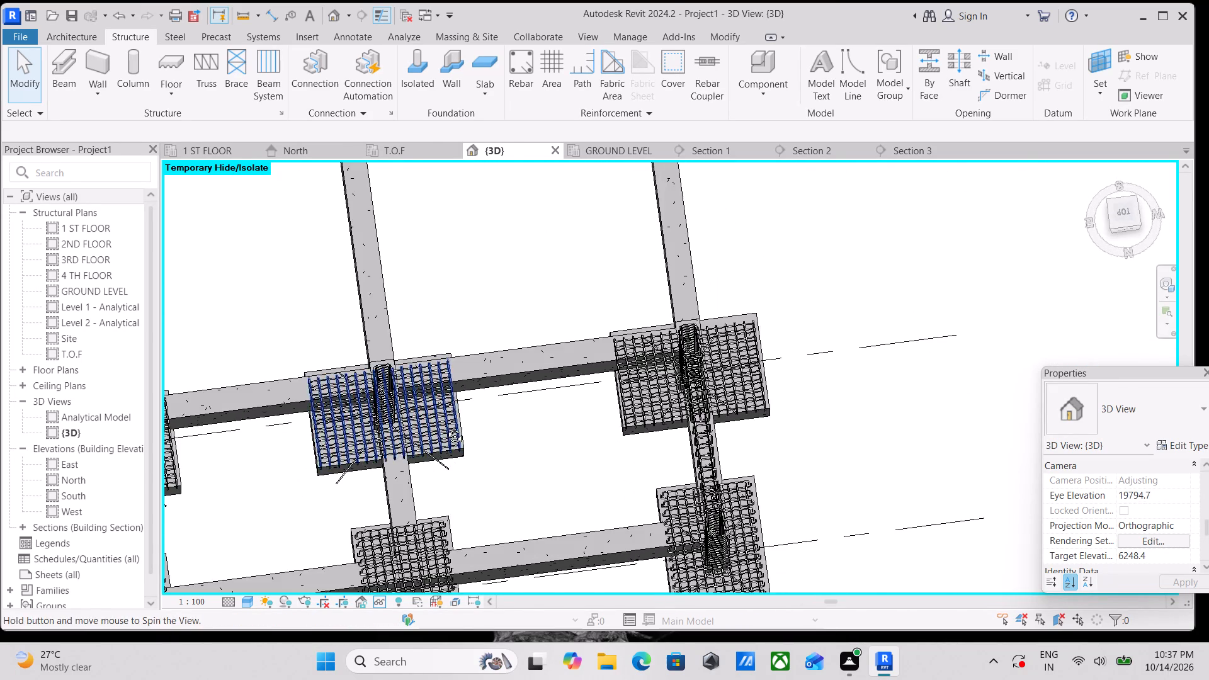
shift+middle_drag(445, 427, 522, 373)
middle_drag(563, 450, 632, 305)
scroll(504, 467, up, 4)
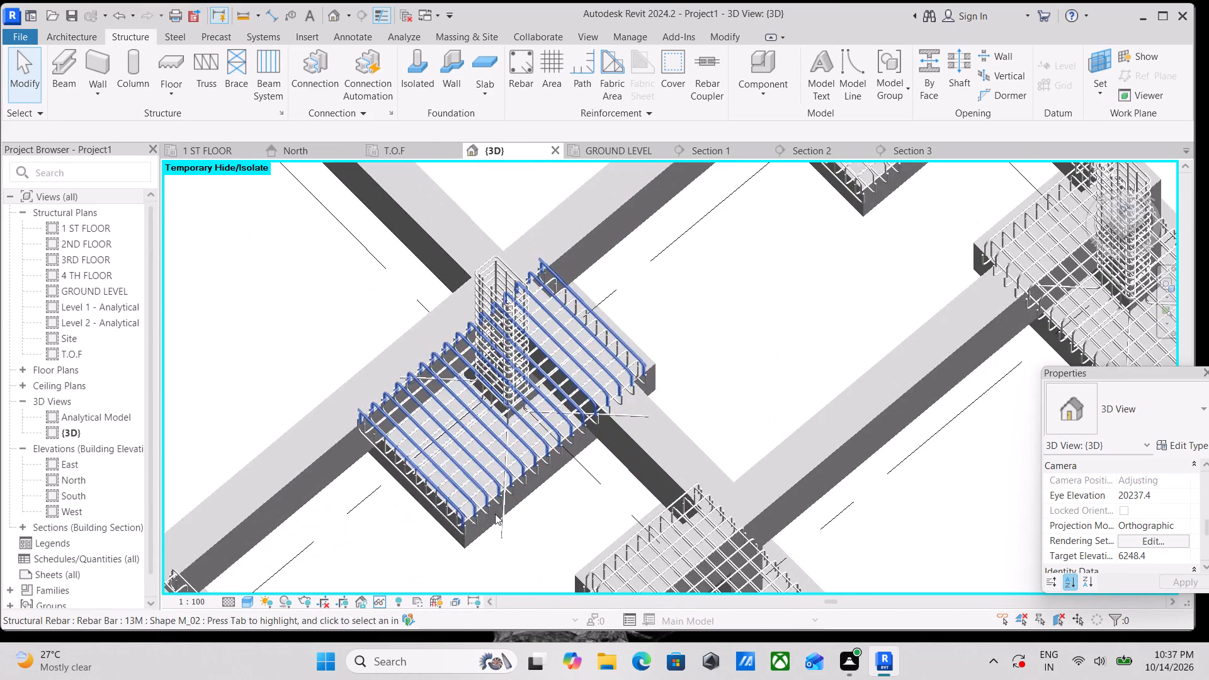
scroll(504, 514, up, 3)
scroll(562, 521, up, 2)
middle_drag(557, 499, 575, 418)
click(505, 473)
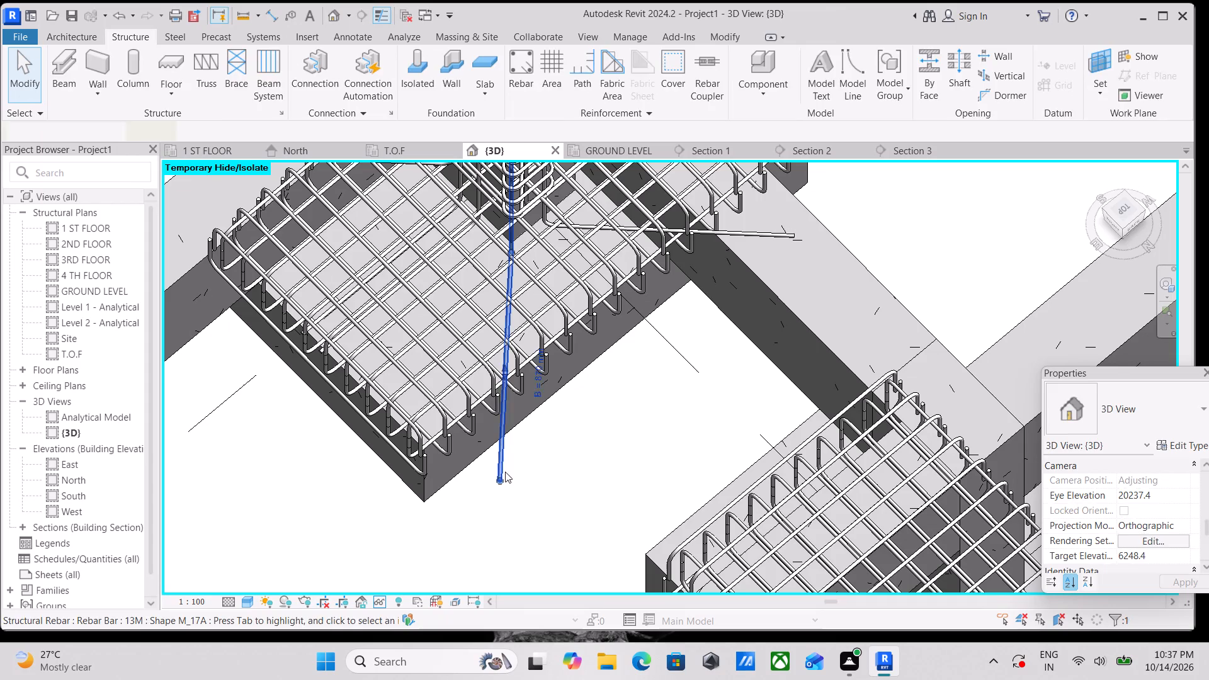
drag(502, 479, 498, 383)
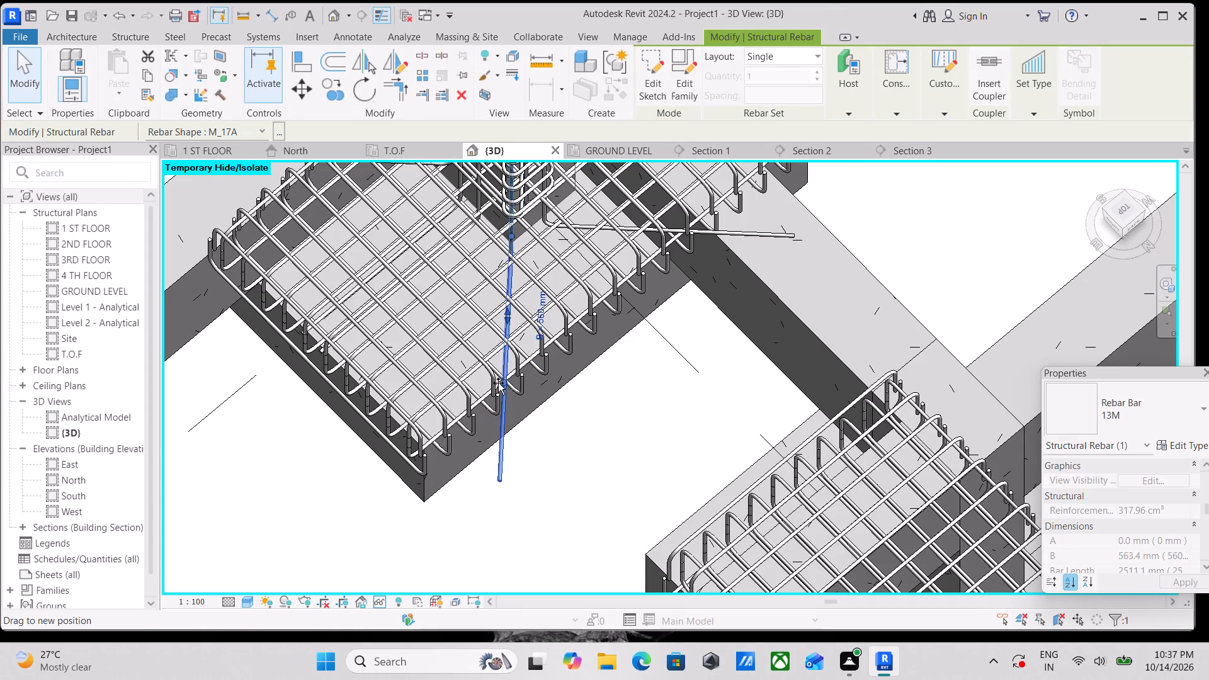
drag(498, 383, 497, 371)
click(754, 229)
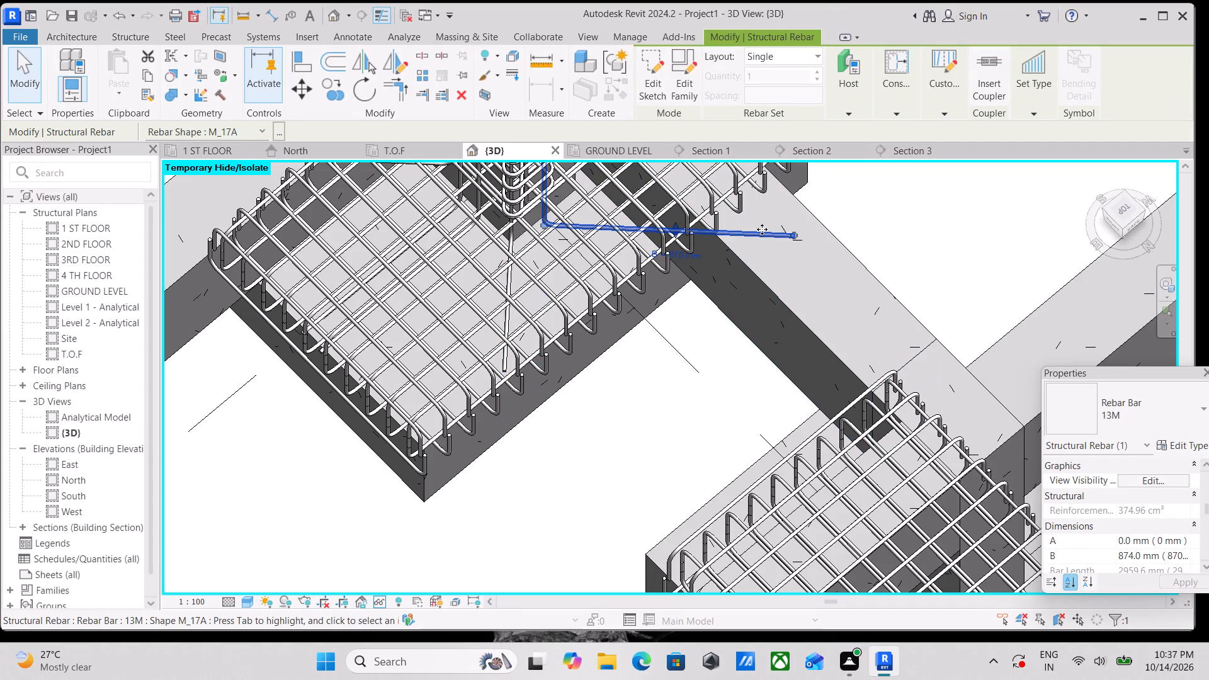
drag(797, 232, 679, 235)
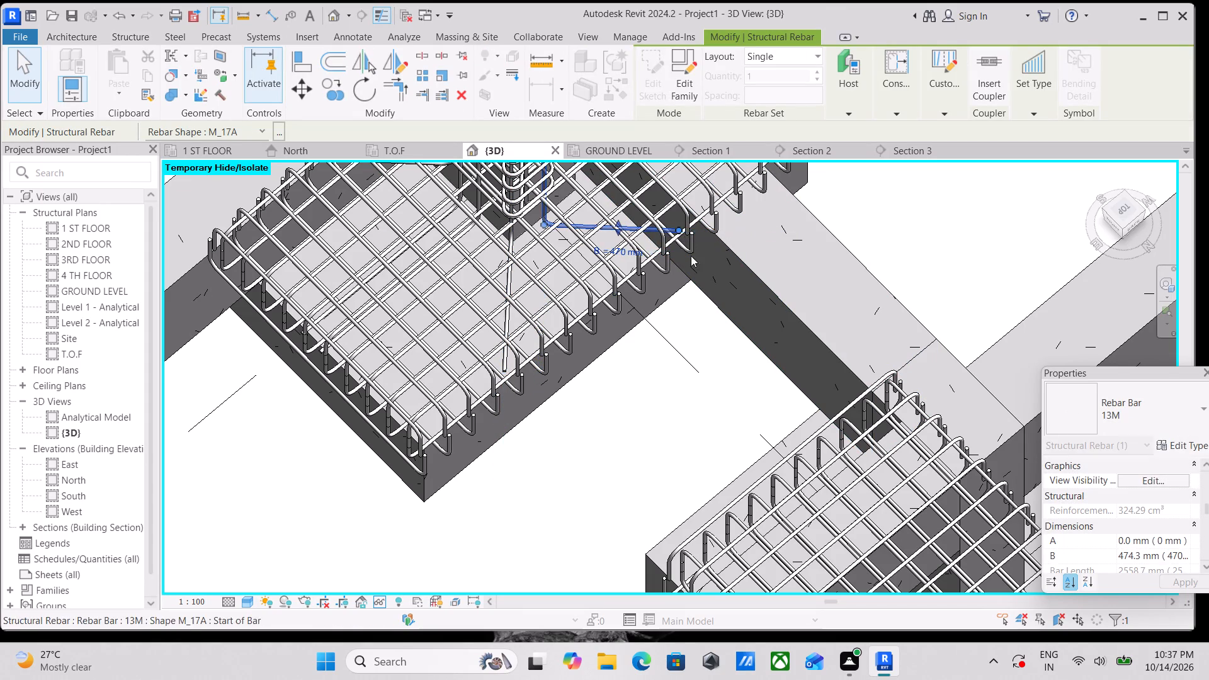
Shorten the bottom leg of the M_17A bar reaching past the opposite edge of the footing at grids B and 2 to about 432 mm.
scroll(689, 303, down, 6)
middle_drag(671, 329, 708, 403)
scroll(552, 318, up, 3)
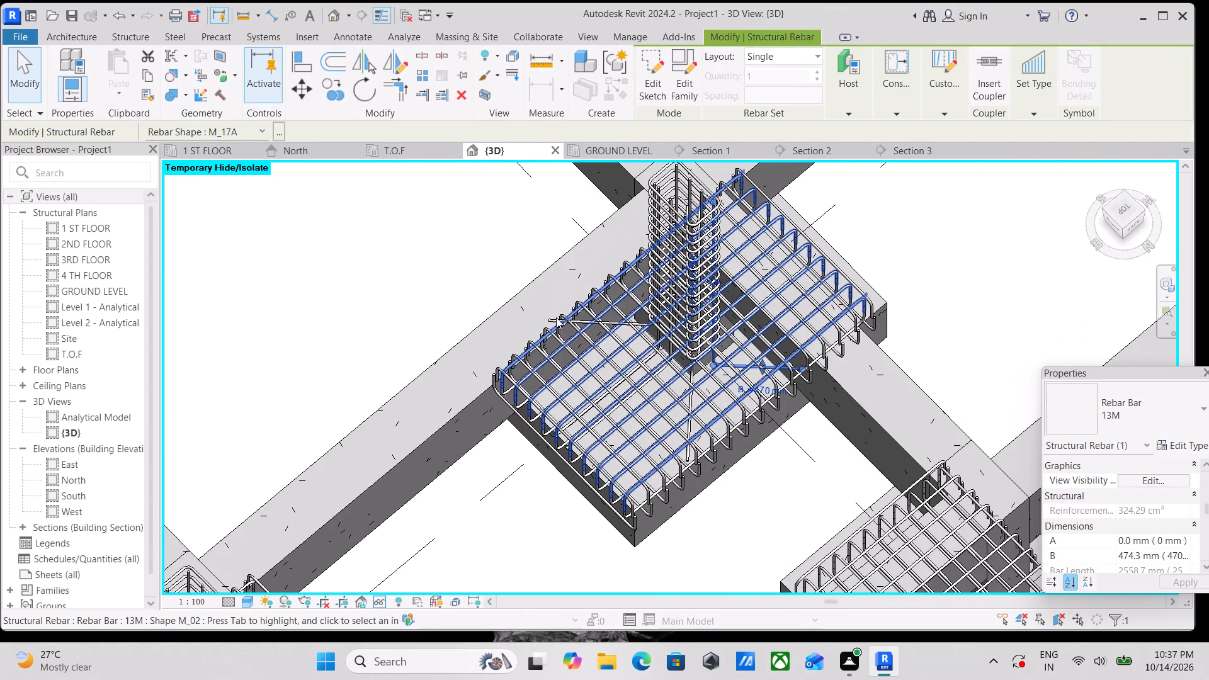
scroll(540, 320, up, 4)
click(557, 322)
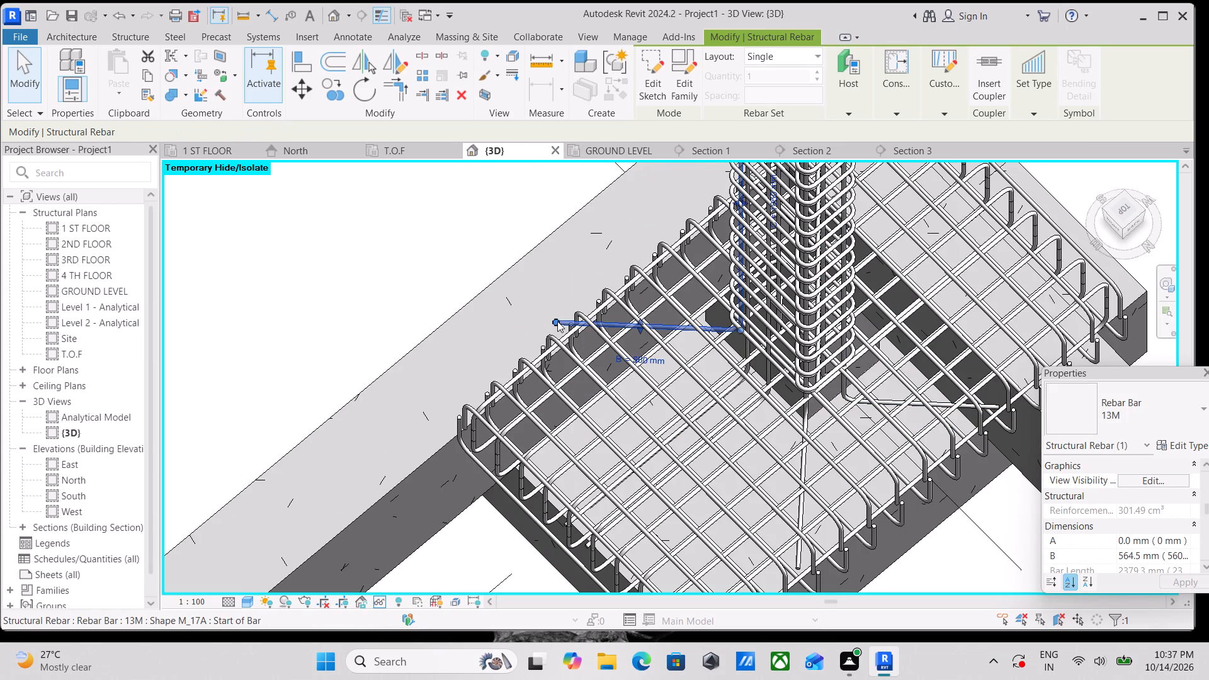
drag(556, 320, 599, 333)
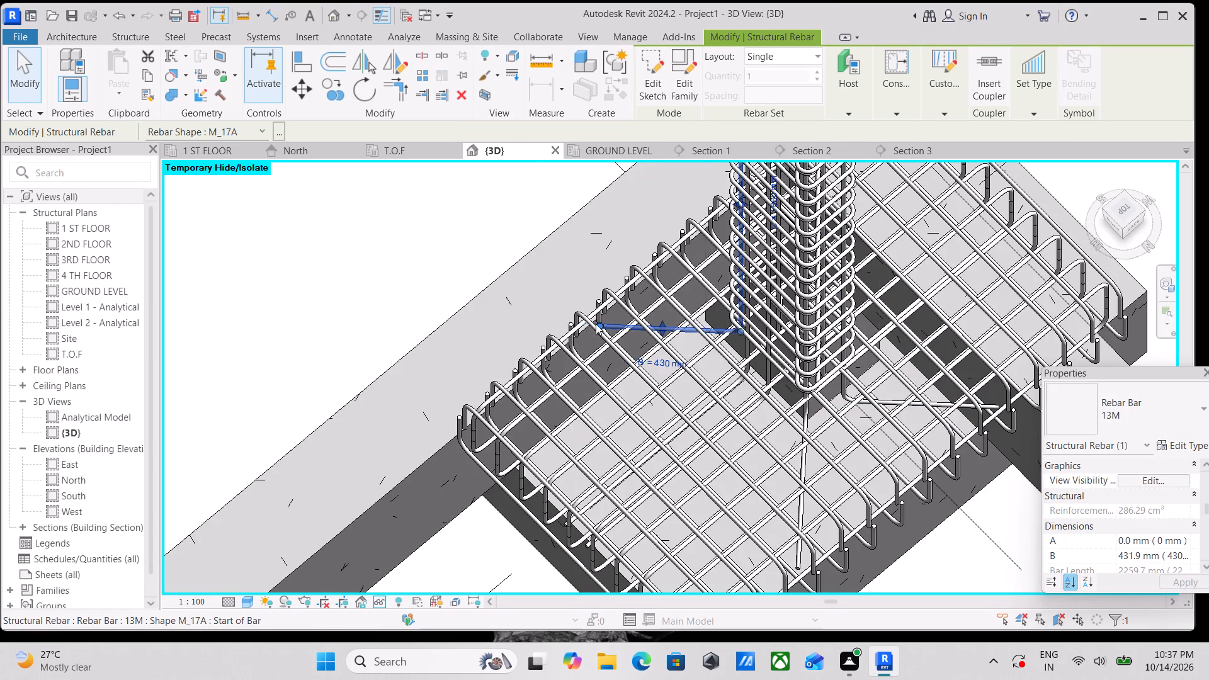
scroll(596, 324, down, 4)
key(Escape)
Shorten the bottom legs of the two M_17A bars projecting from the footing at grids B and 3 to about 503 and 468 mm.
scroll(630, 325, down, 3)
shift+middle_drag(662, 325, 656, 342)
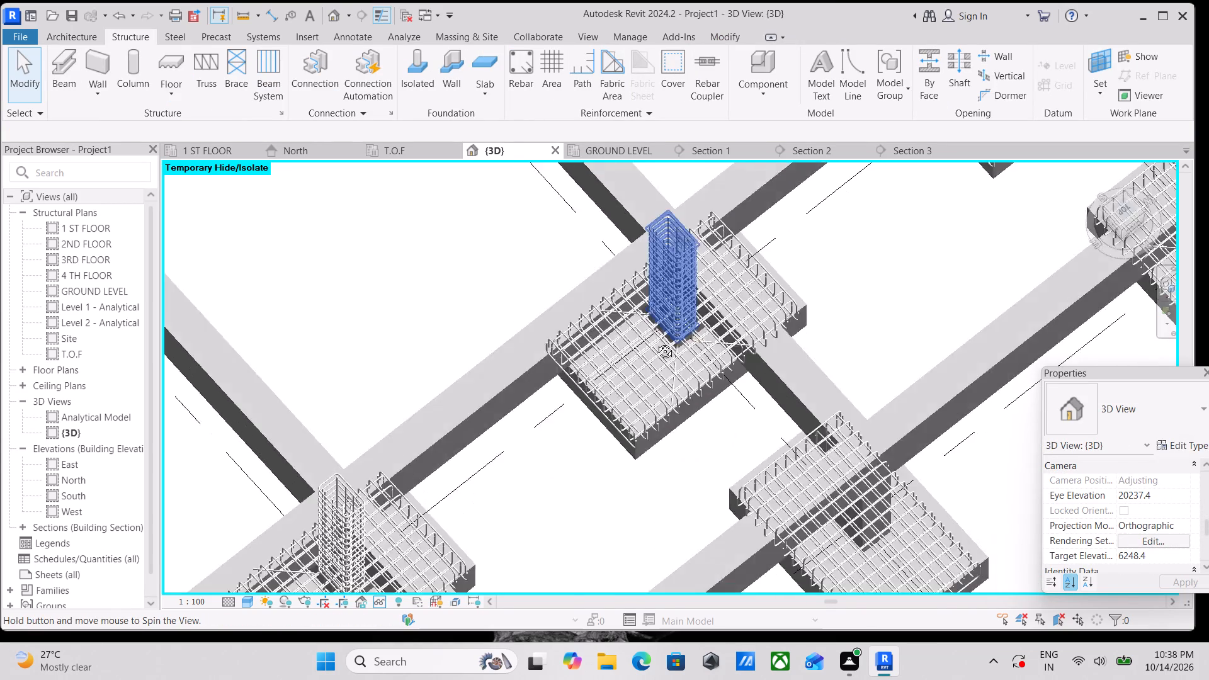
shift+middle_drag(656, 342, 562, 328)
scroll(774, 205, down, 3)
middle_drag(794, 187, 789, 377)
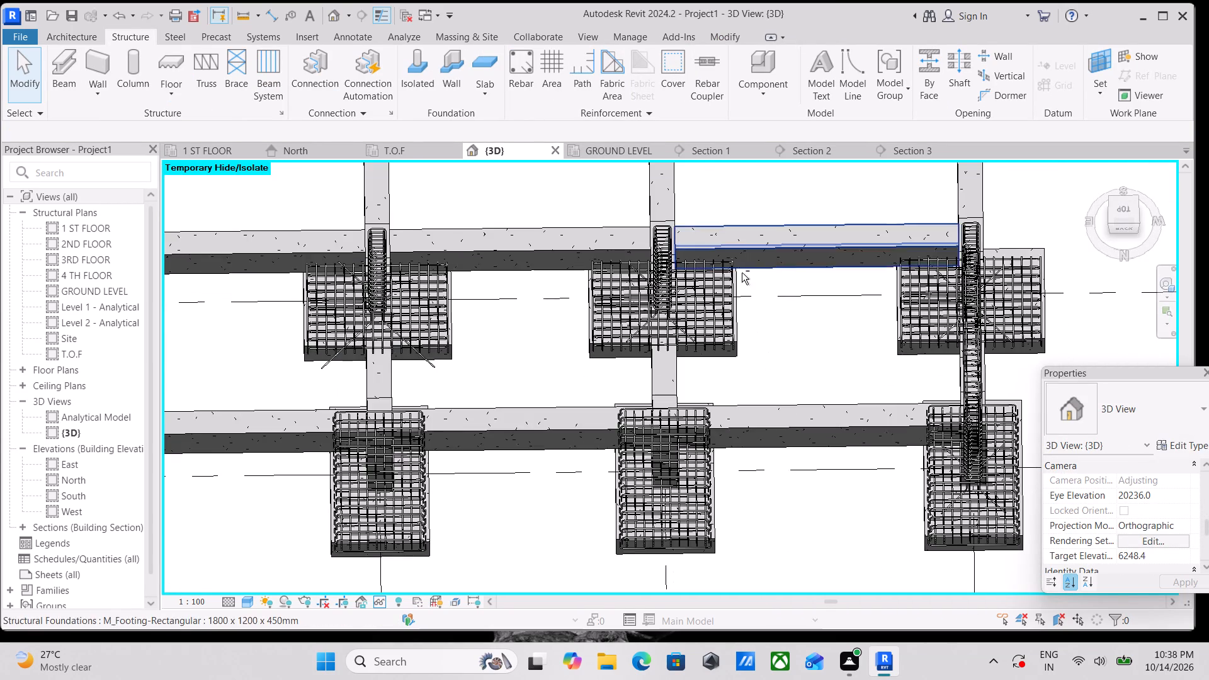
shift+middle_drag(744, 278, 755, 399)
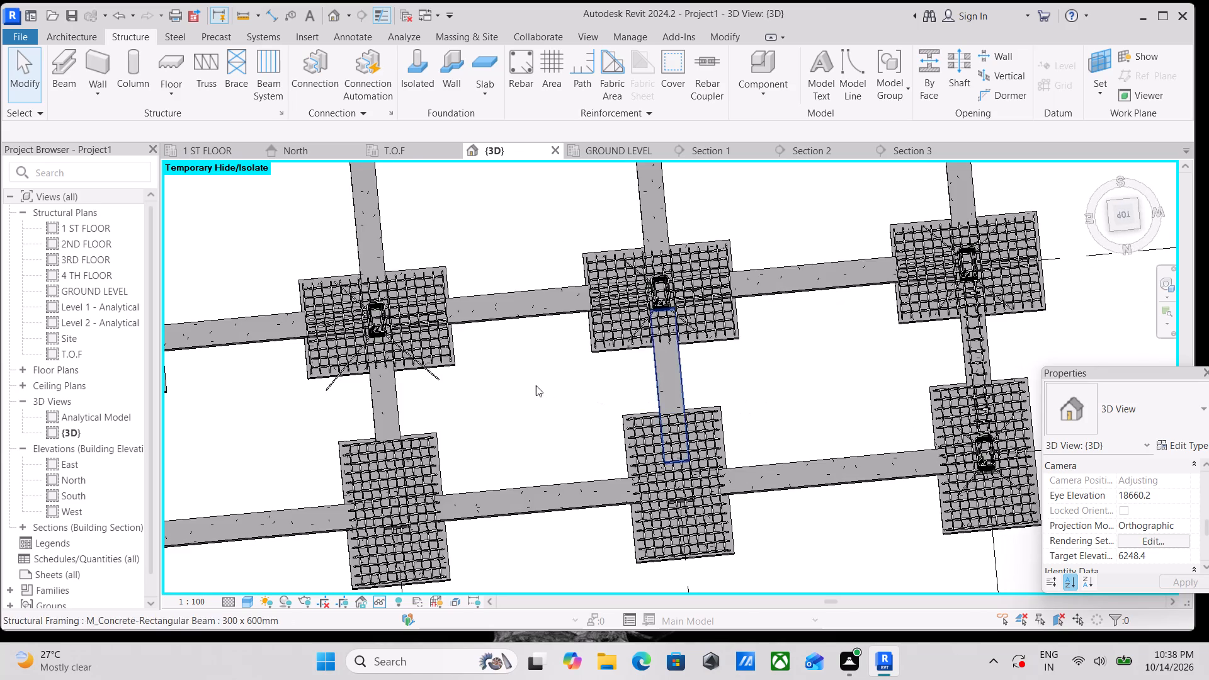
scroll(536, 385, down, 2)
middle_drag(536, 385, 644, 383)
scroll(504, 392, up, 7)
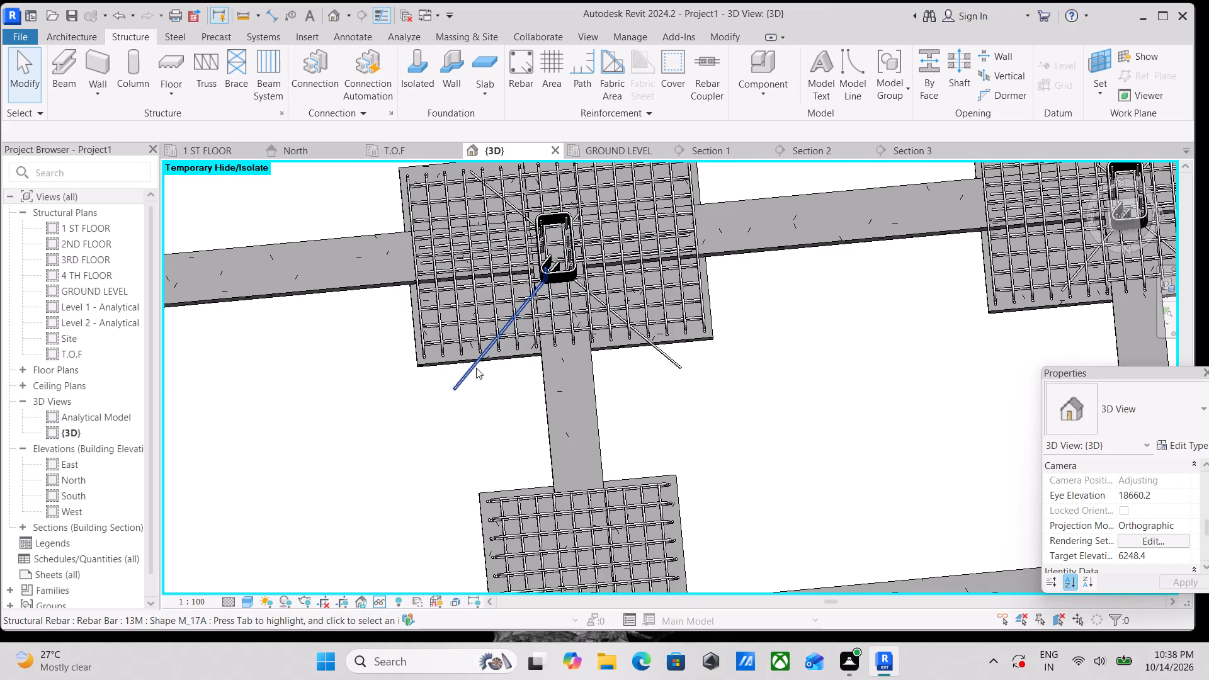
click(476, 367)
drag(456, 385, 484, 350)
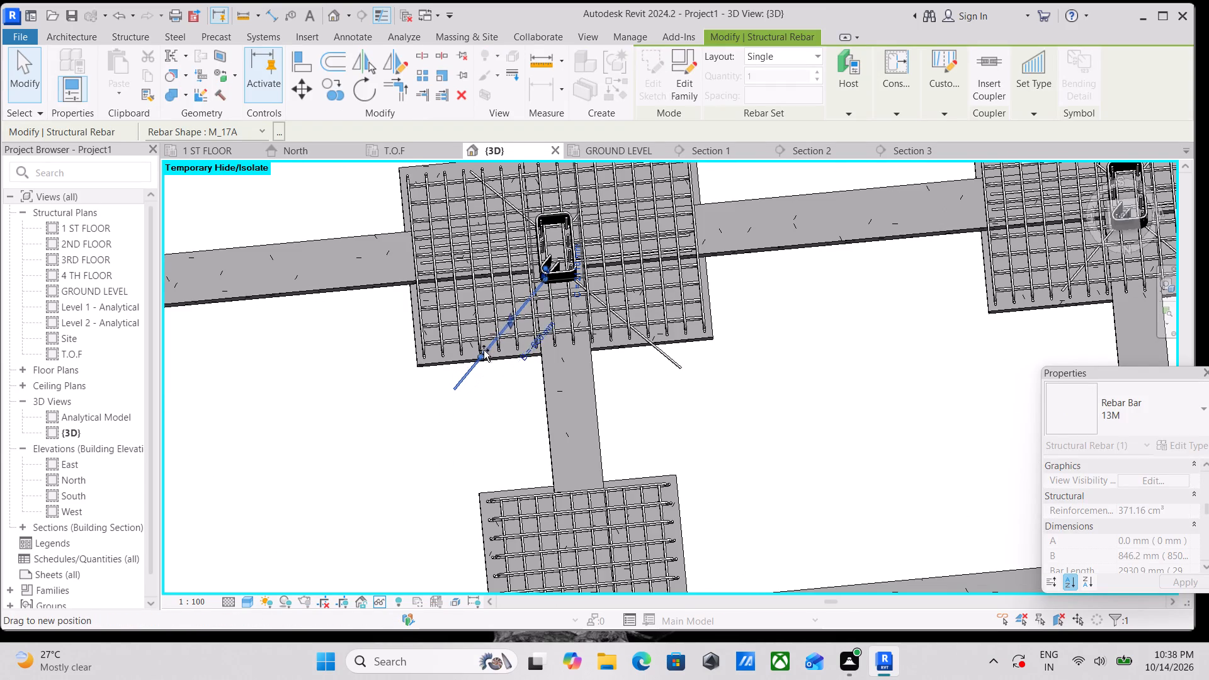
drag(484, 350, 490, 339)
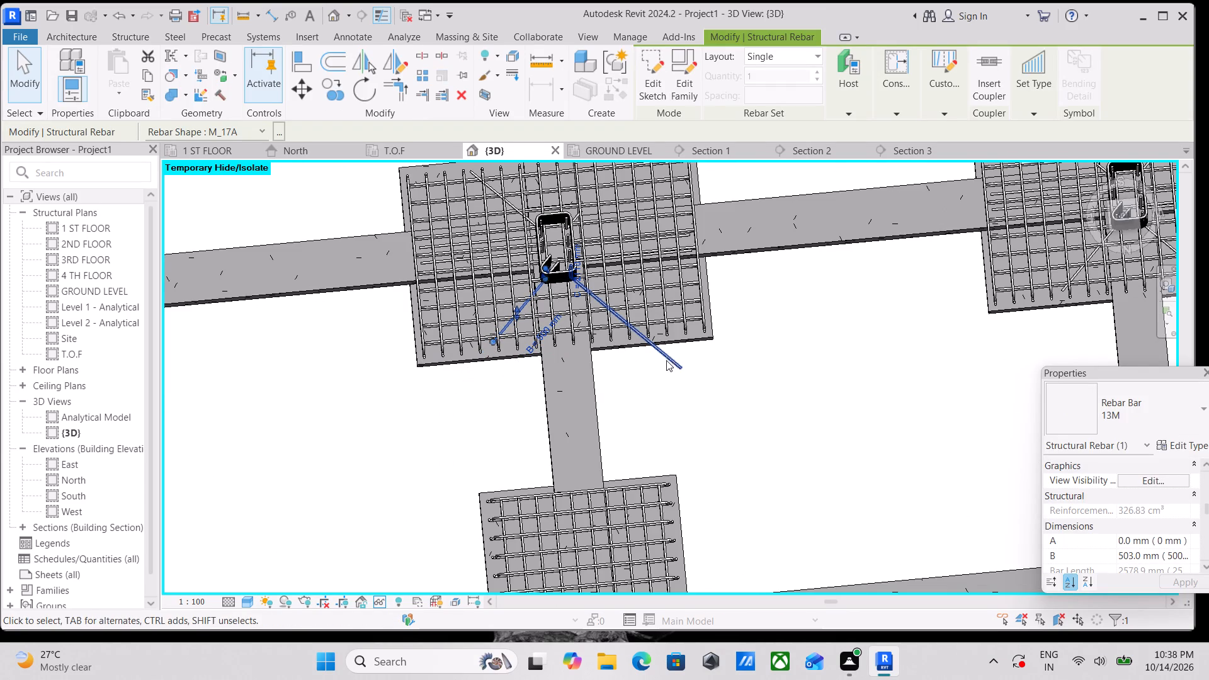
click(669, 360)
drag(680, 365, 654, 329)
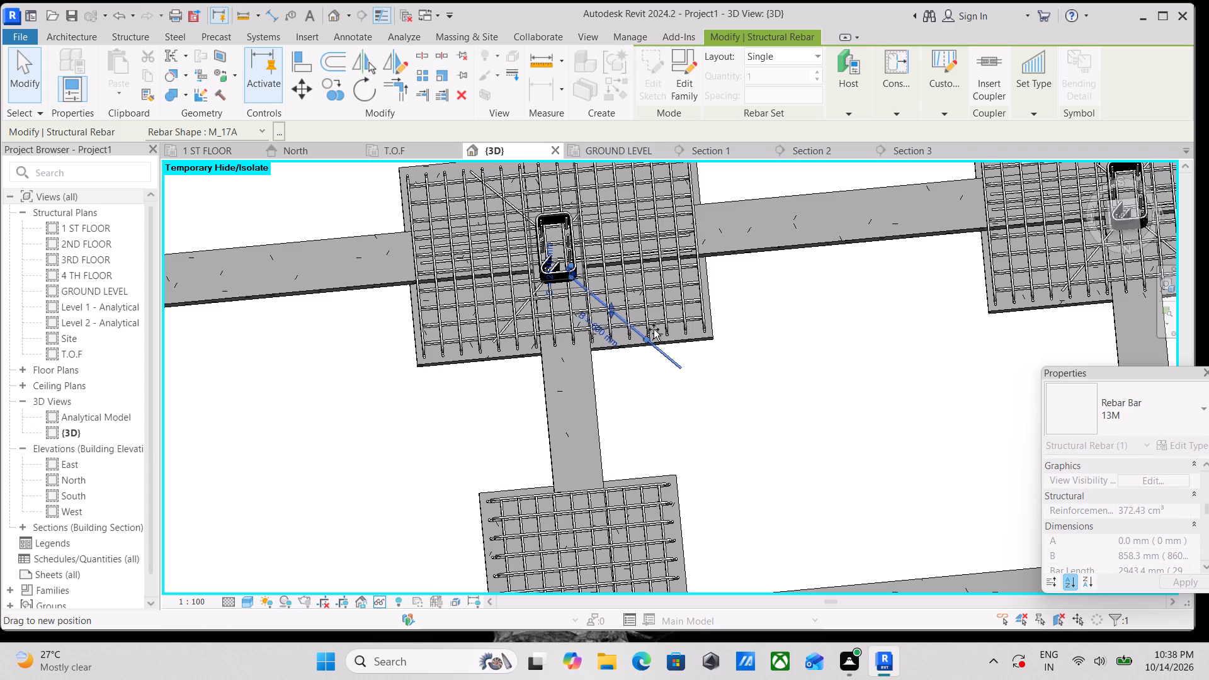
drag(654, 329, 634, 320)
In the footing at grids B and 3, extend the short M_17A bar's bottom leg to about 448 mm and slightly shorten the leg beside it.
scroll(589, 318, down, 2)
middle_drag(589, 318, 608, 381)
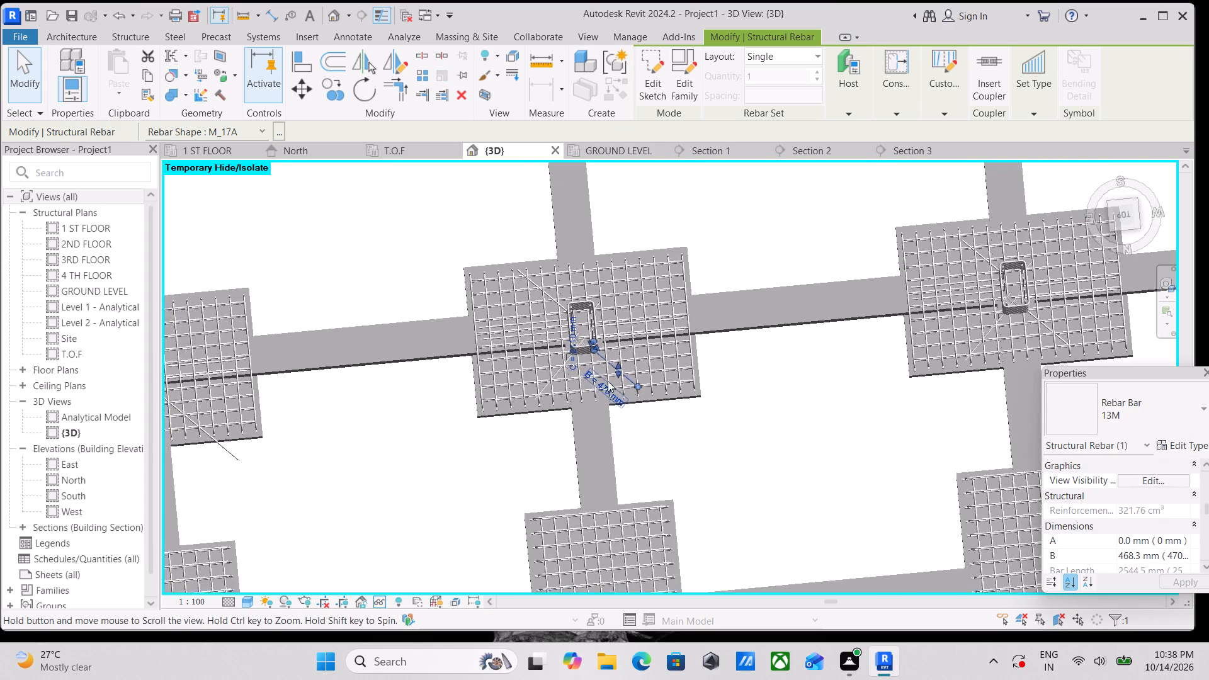
scroll(595, 300, up, 8)
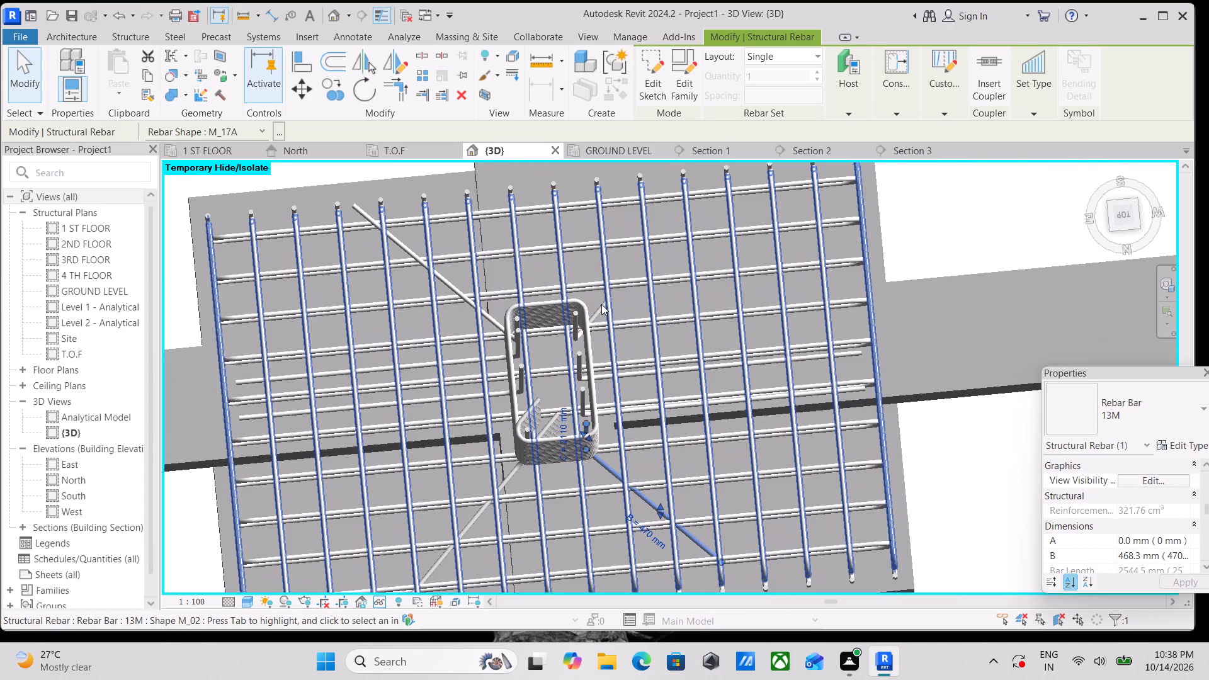
click(595, 311)
drag(611, 296, 644, 252)
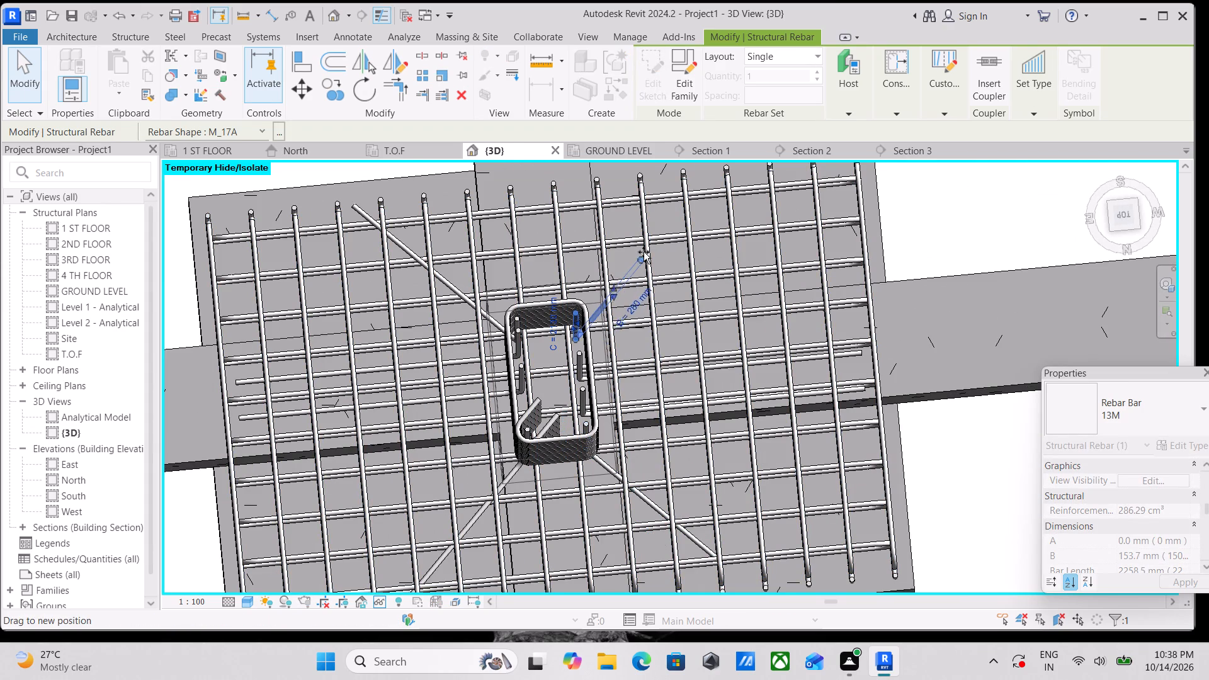
drag(644, 252, 676, 203)
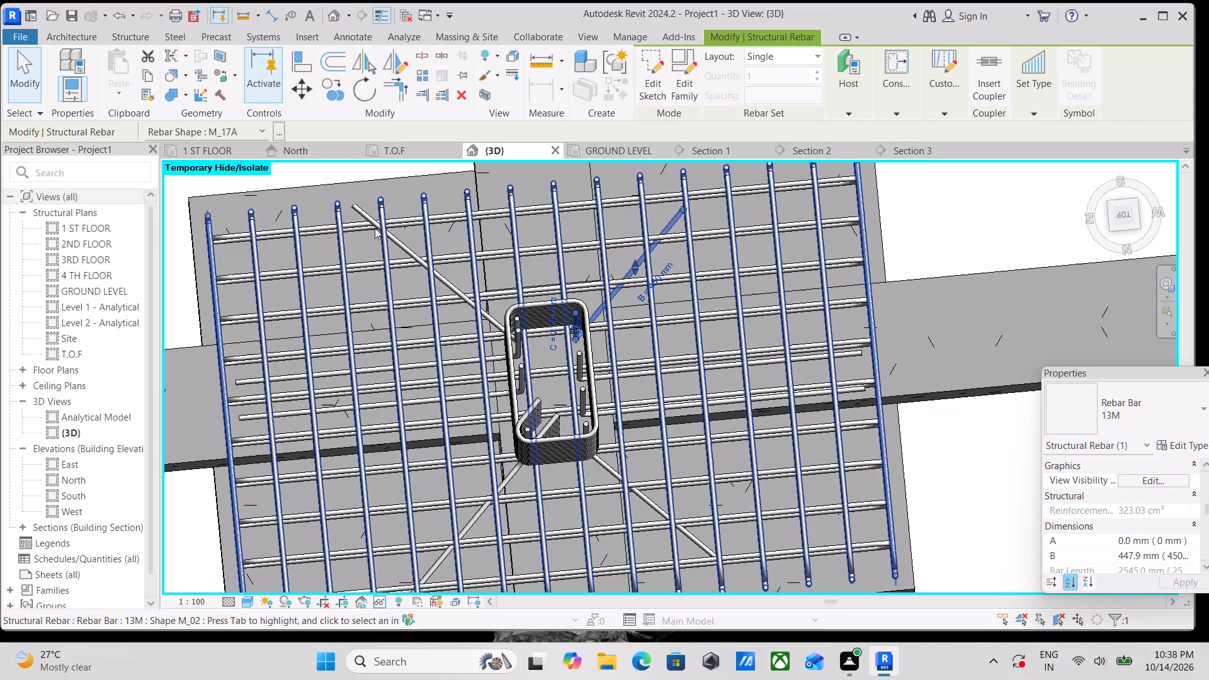
click(368, 210)
drag(351, 203, 370, 220)
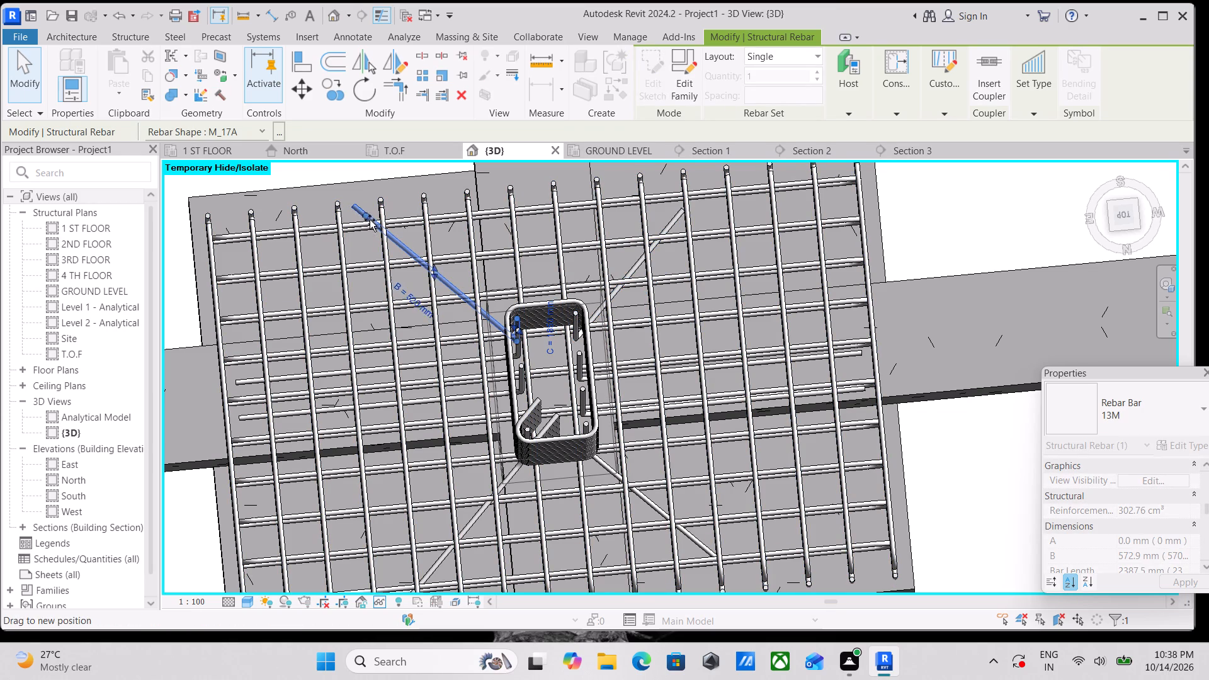
drag(370, 220, 378, 225)
scroll(378, 225, down, 4)
key(Escape)
Shorten the bottom legs of the two M_17A bars projecting from the footing at grids B and 4 to about 553 and 491 mm.
scroll(388, 229, down, 7)
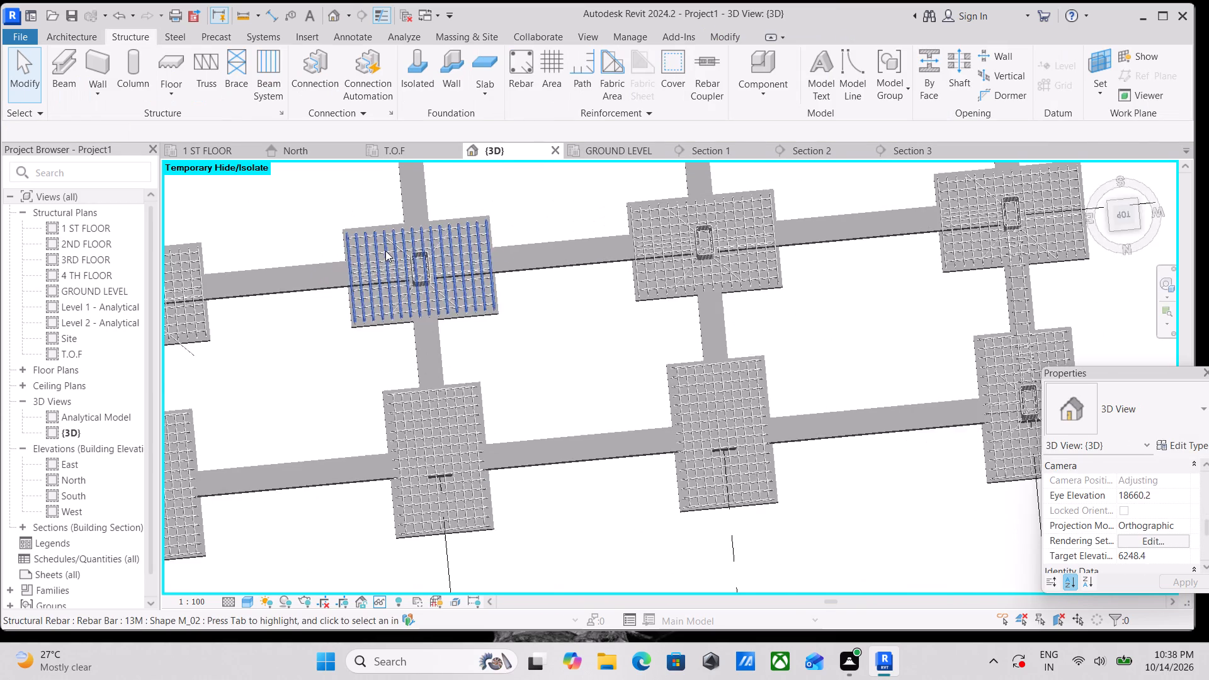
middle_drag(386, 248, 624, 238)
scroll(599, 269, down, 3)
scroll(480, 286, up, 6)
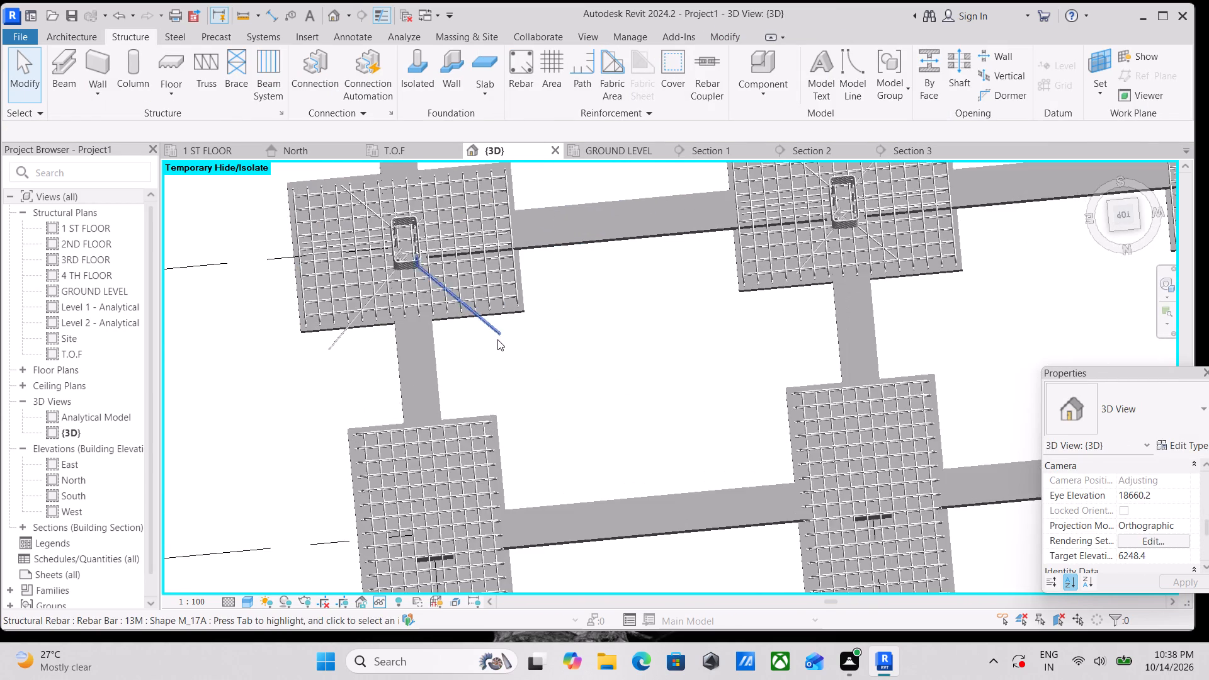
click(501, 336)
drag(501, 333, 478, 310)
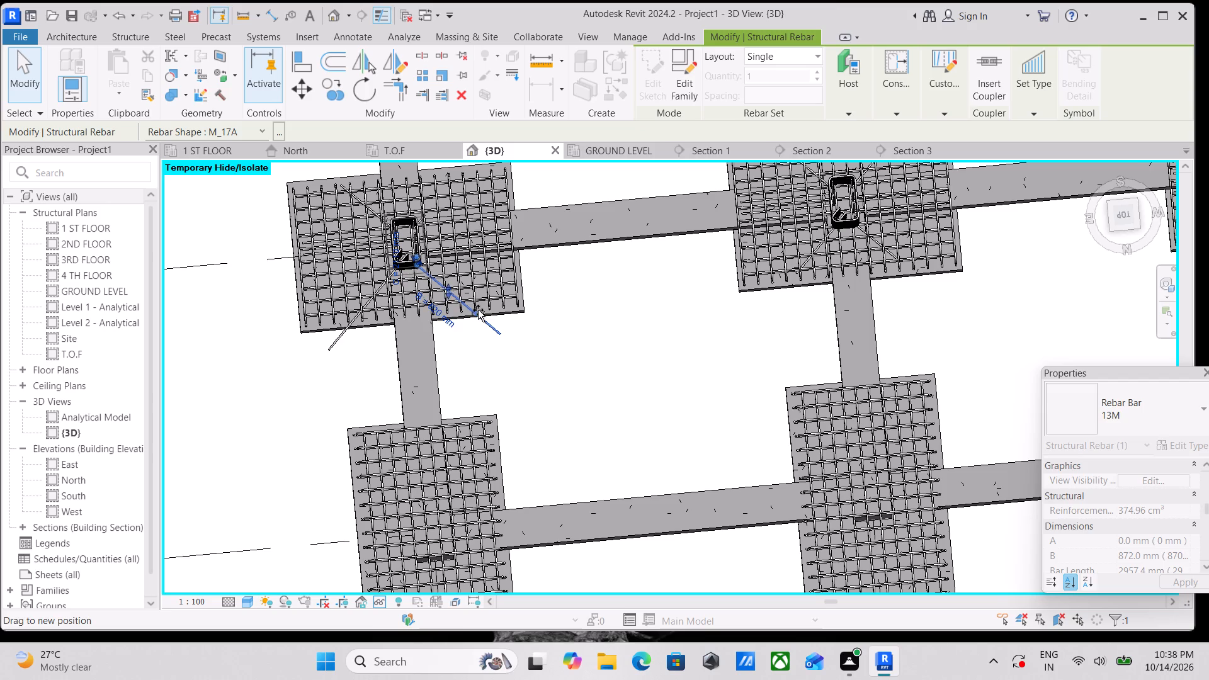
drag(478, 310, 474, 303)
click(336, 339)
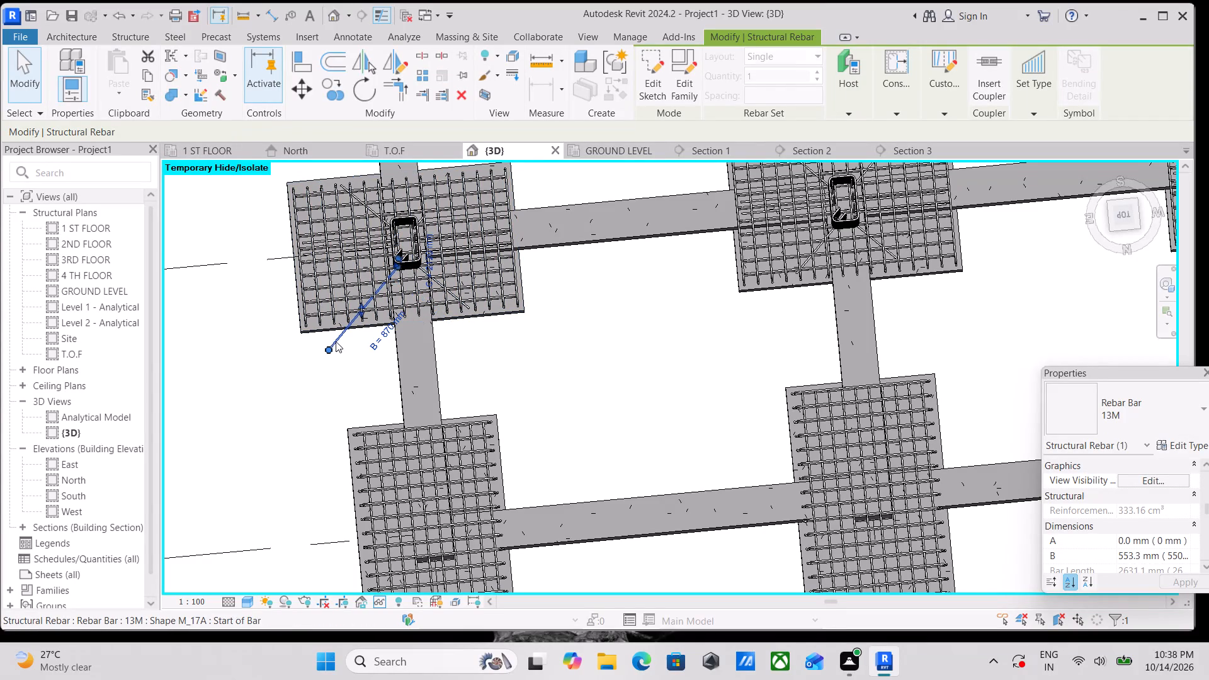
drag(331, 349, 360, 314)
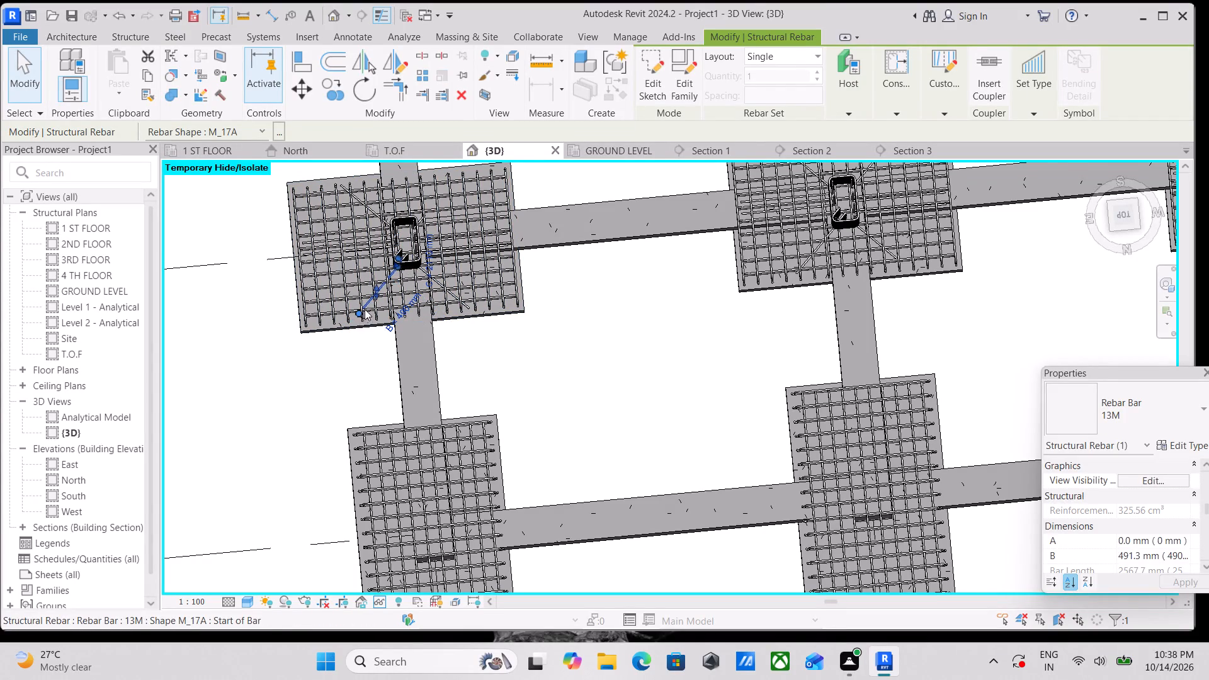
In the footing at grids B and 4, extend the short M_17A bar's bottom leg diagonally outward to about 355 mm.
key(Escape)
scroll(365, 309, down, 3)
middle_click(383, 356)
scroll(367, 234, up, 4)
scroll(457, 272, up, 2)
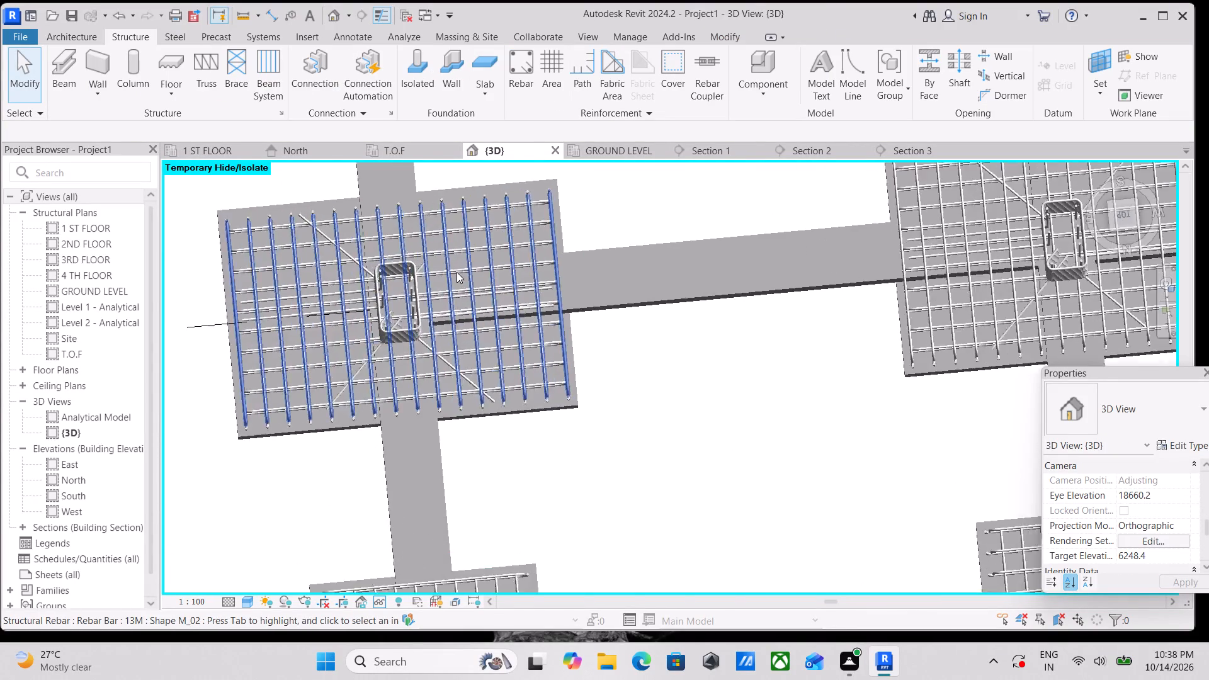
scroll(457, 272, up, 6)
click(394, 265)
drag(411, 252, 411, 251)
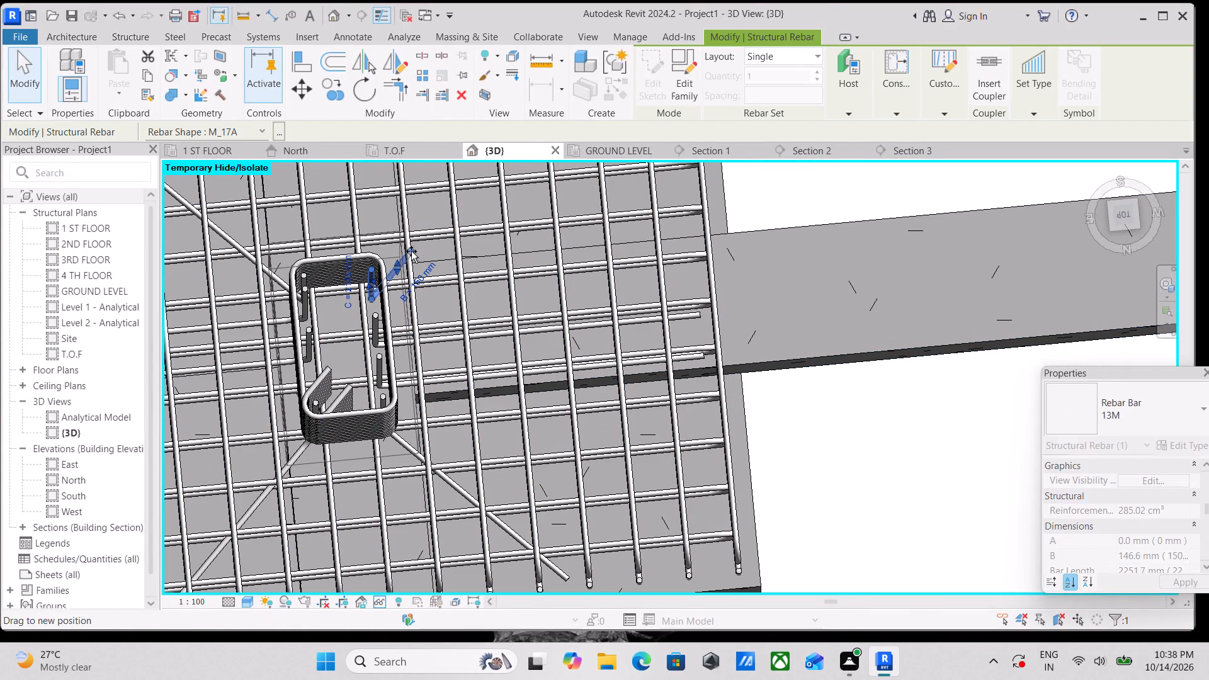
drag(411, 251, 498, 206)
scroll(498, 206, down, 5)
key(Escape)
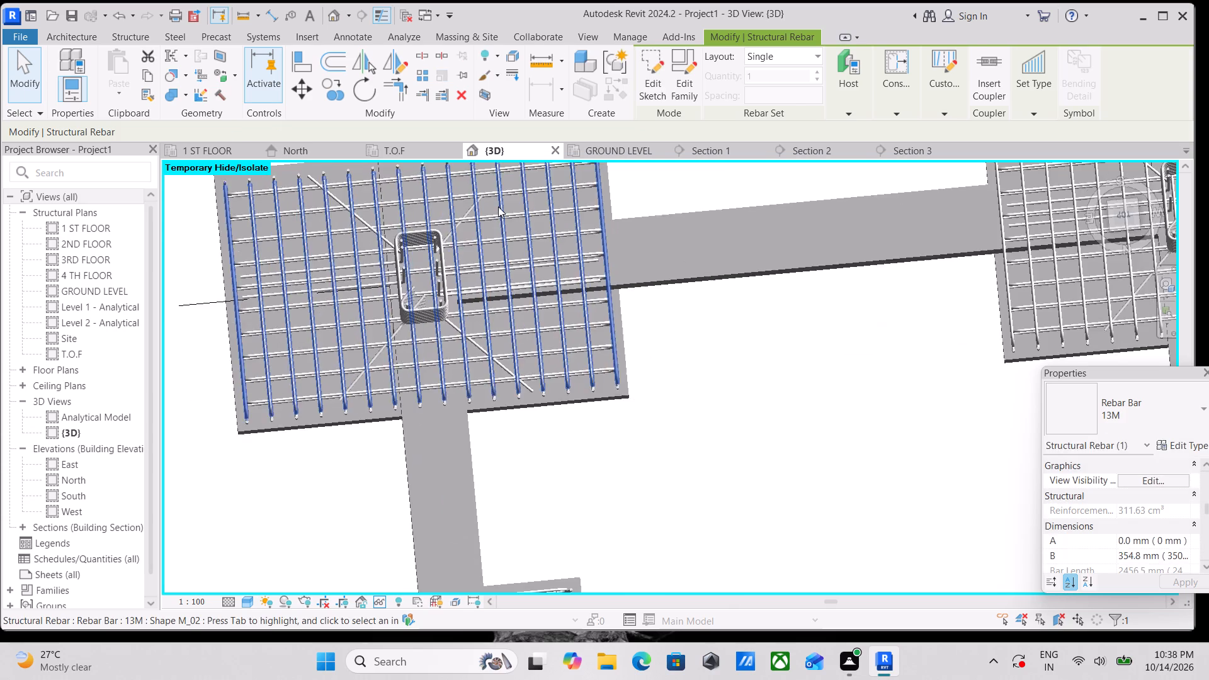
Extend the same M_17A bar's bottom leg slightly farther toward the corner of the footing at grids B and 4.
scroll(497, 207, down, 3)
middle_drag(497, 207, 491, 252)
scroll(467, 229, up, 8)
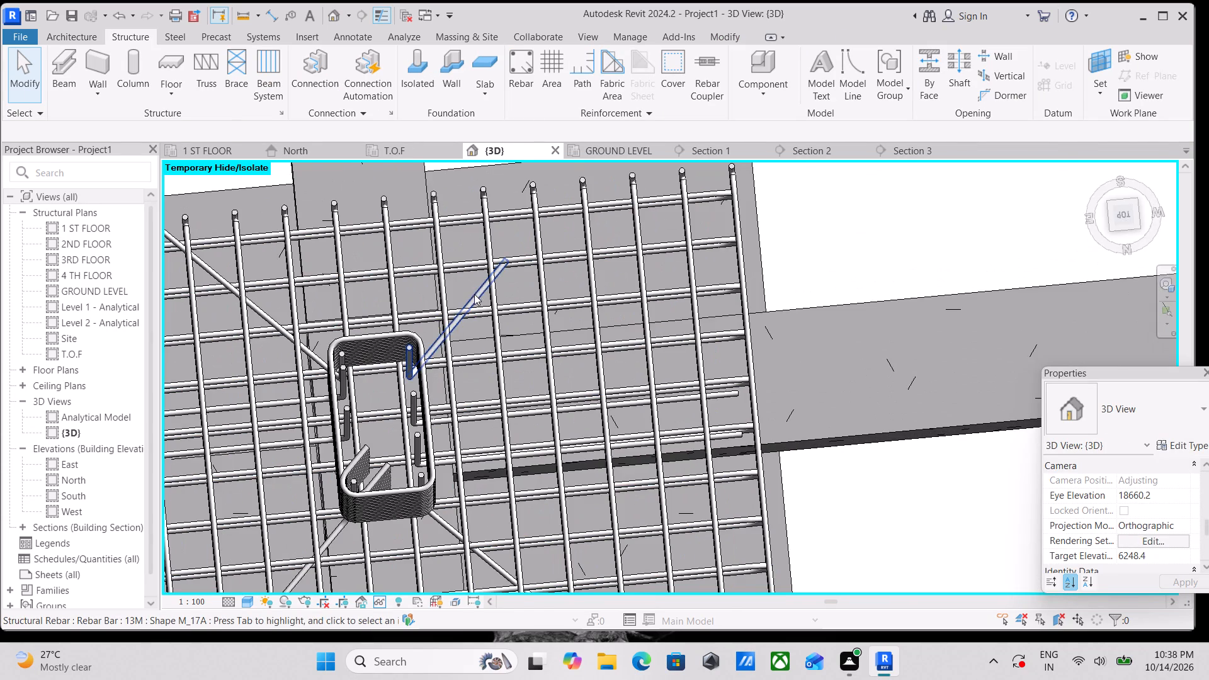
click(474, 294)
drag(508, 255, 519, 232)
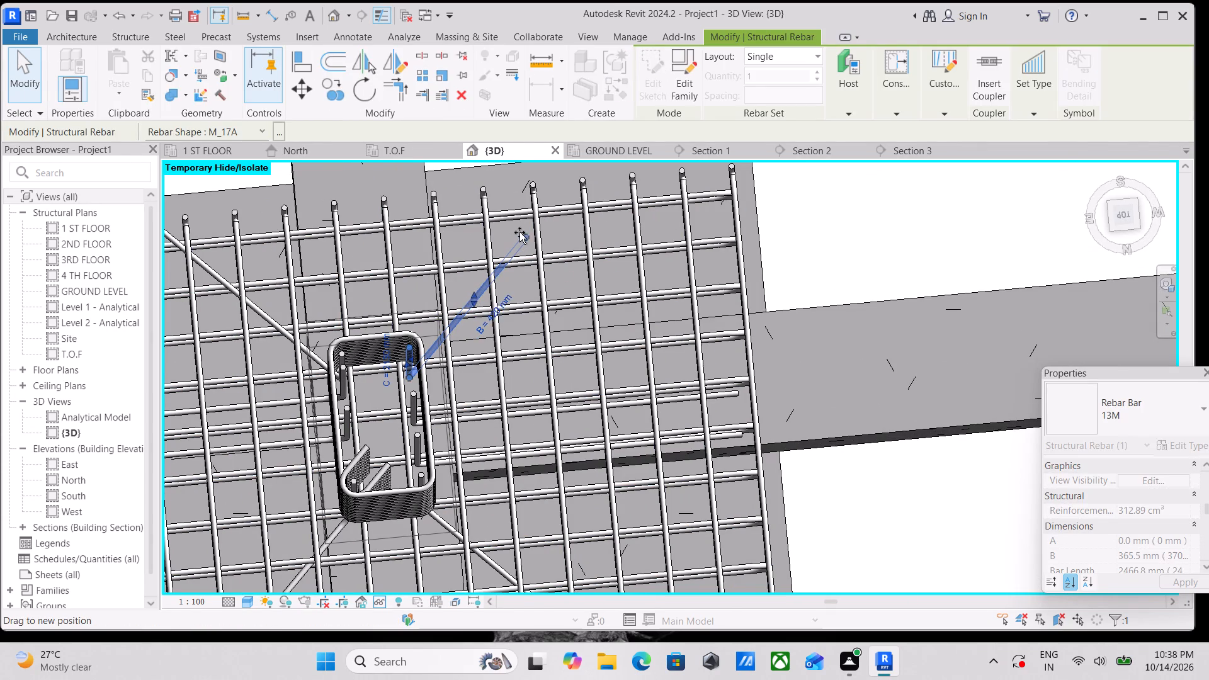
drag(519, 232, 523, 227)
key(Escape)
scroll(490, 245, down, 1)
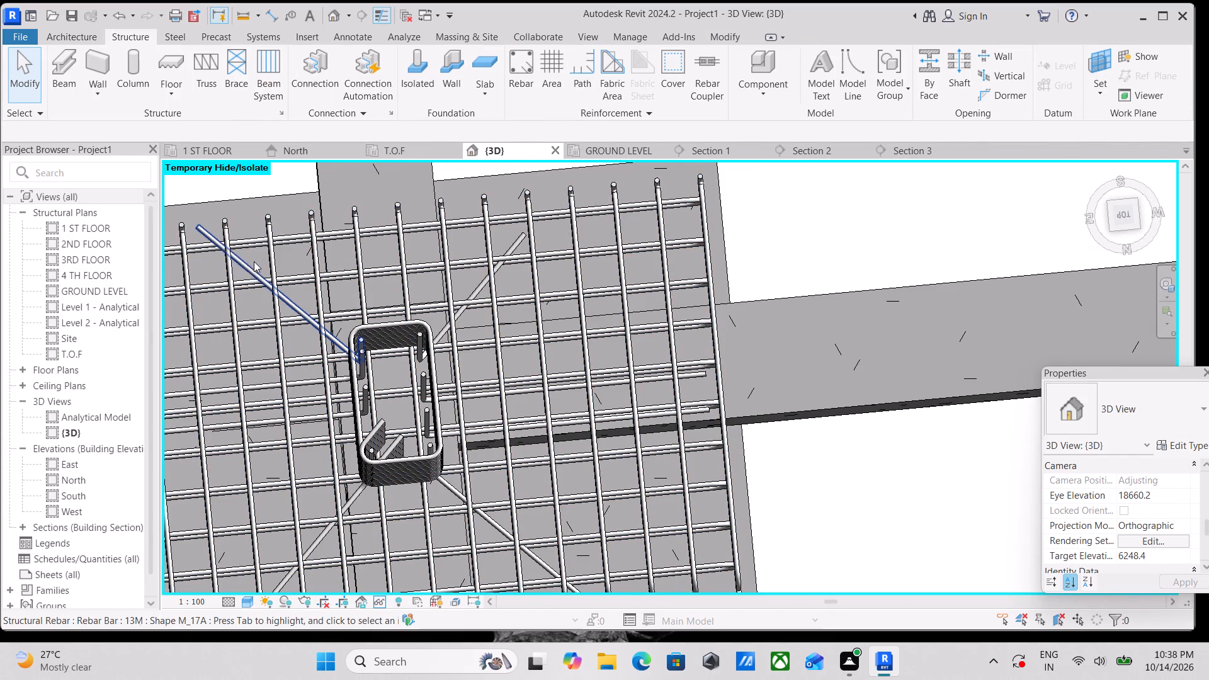
Slightly shorten the M_17A bar's diagonal bottom leg reaching the corner of the footing at grids B and 4.
click(249, 268)
drag(195, 225, 208, 234)
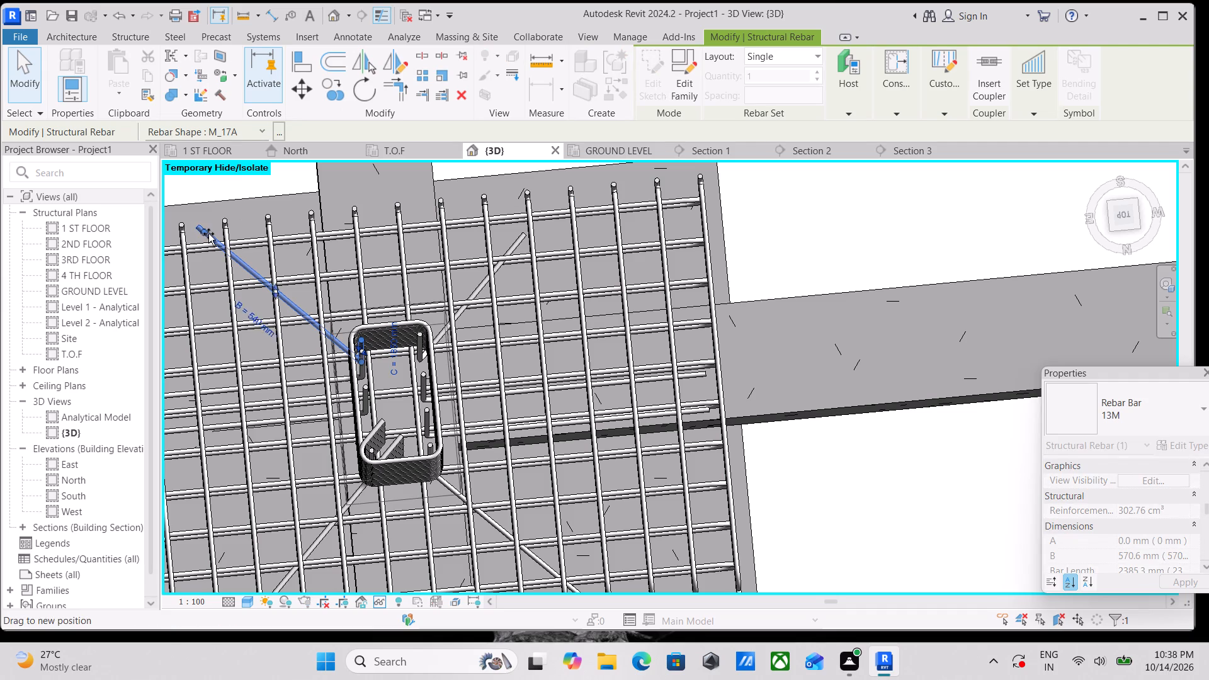
drag(208, 234, 229, 249)
key(Escape)
Examine the footing and column reinforcement across the foundation from above and in isometric view.
scroll(232, 251, down, 5)
scroll(292, 276, down, 3)
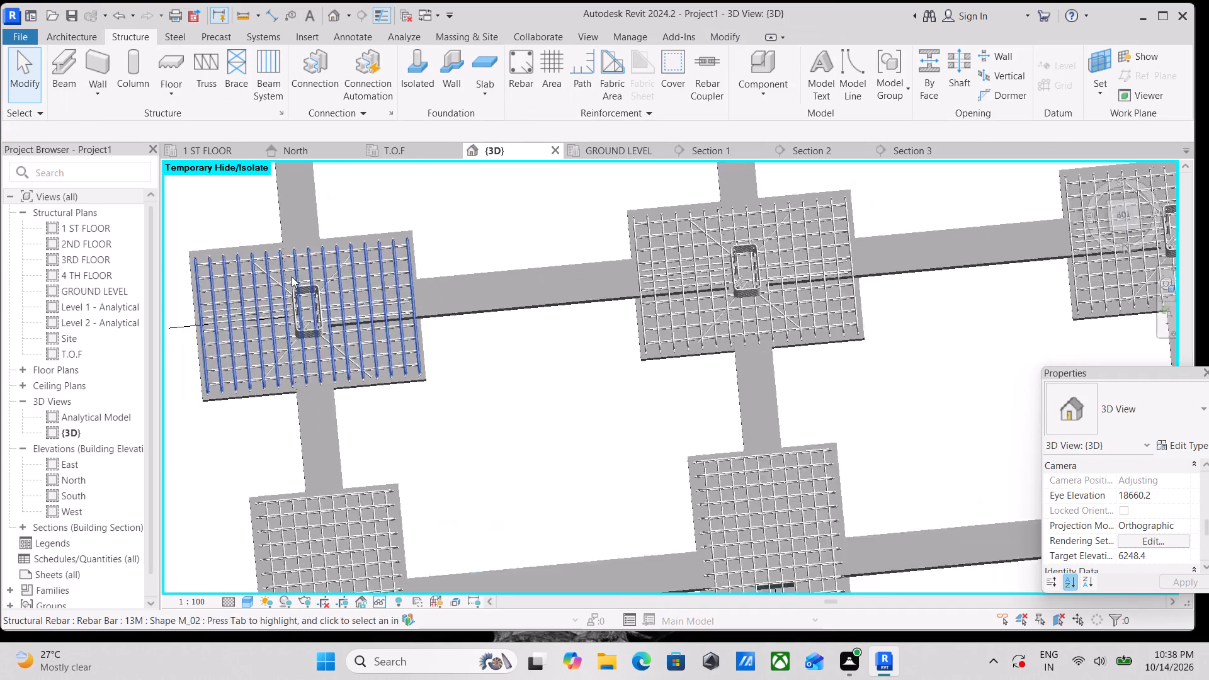
scroll(292, 276, down, 1)
scroll(401, 264, down, 7)
scroll(417, 266, up, 3)
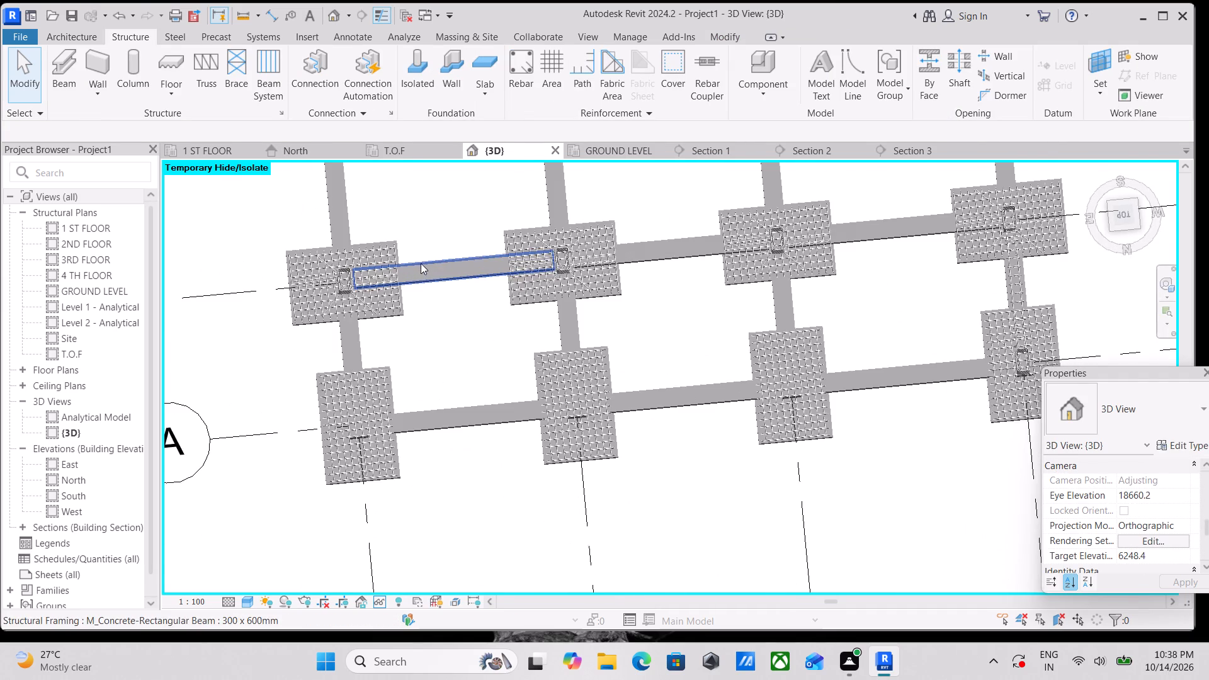
scroll(423, 258, up, 7)
scroll(415, 225, down, 4)
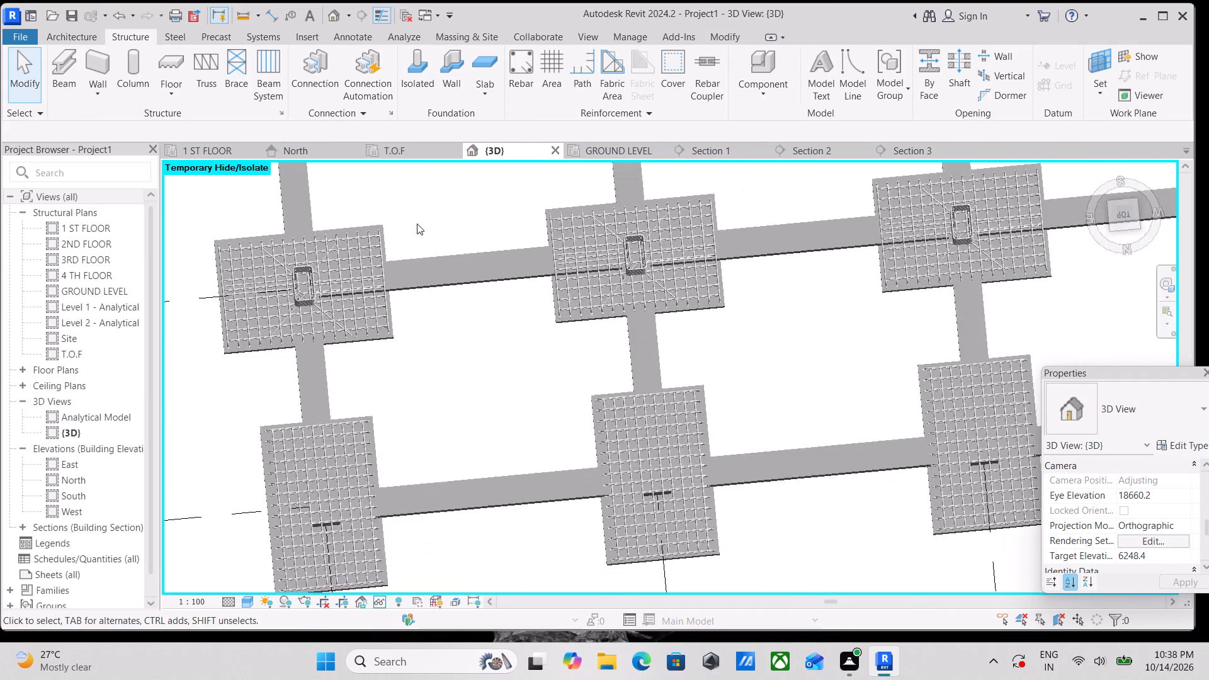
middle_drag(417, 224, 558, 300)
scroll(560, 300, up, 1)
shift+middle_drag(535, 241, 580, 317)
shift+scroll(580, 317, down, 2)
scroll(580, 317, down, 3)
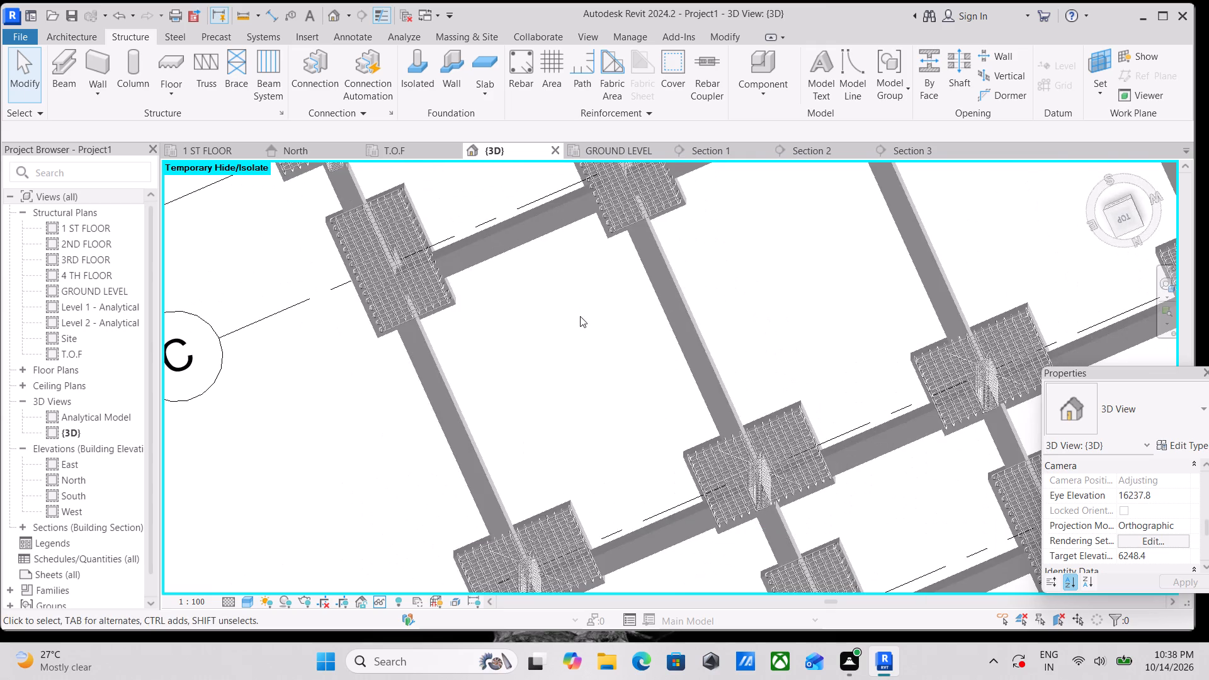
scroll(578, 283, down, 3)
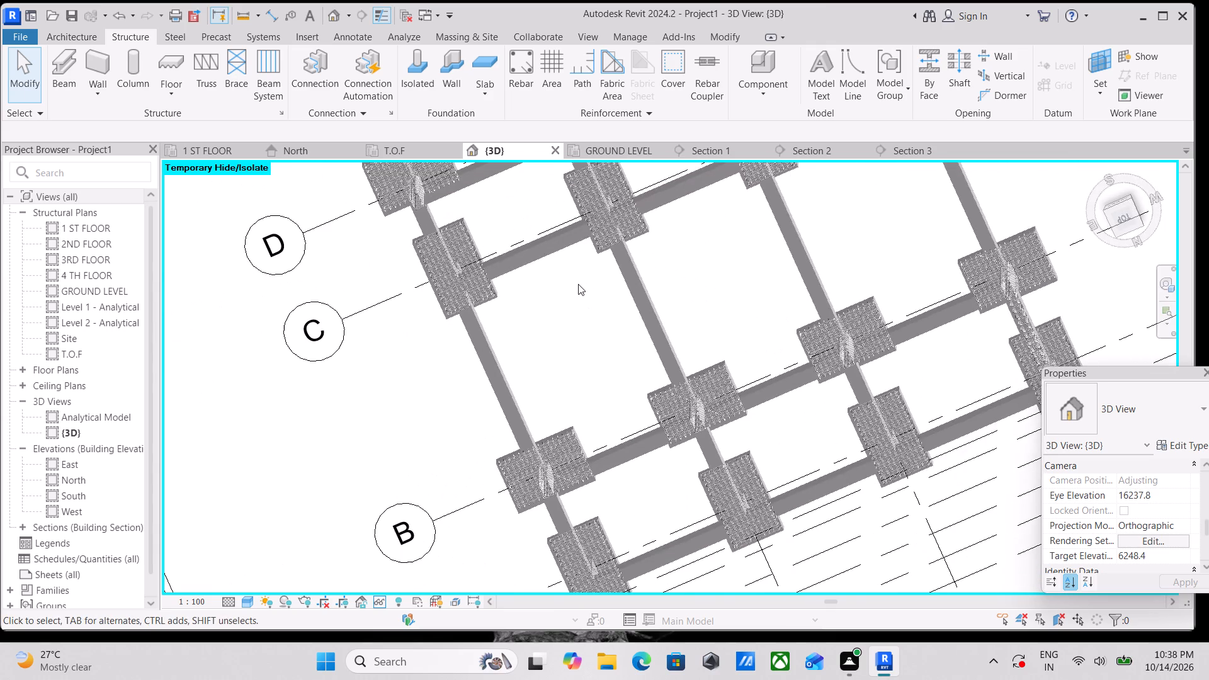
middle_drag(562, 301, 565, 358)
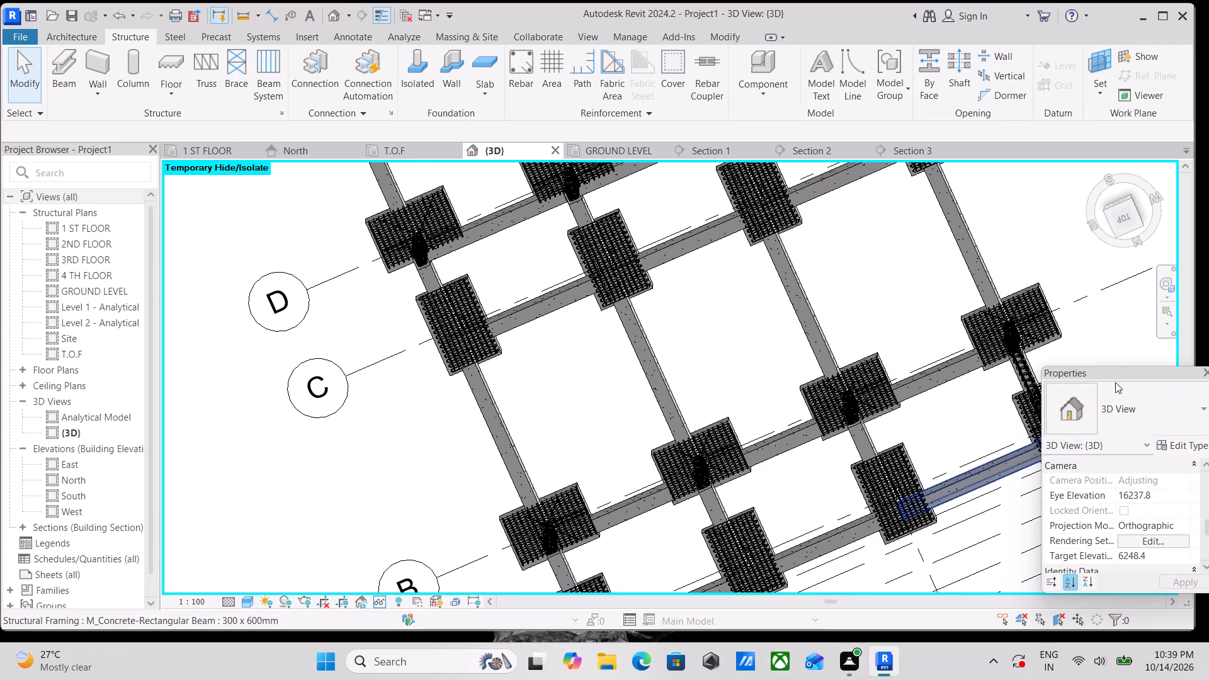
click(1116, 238)
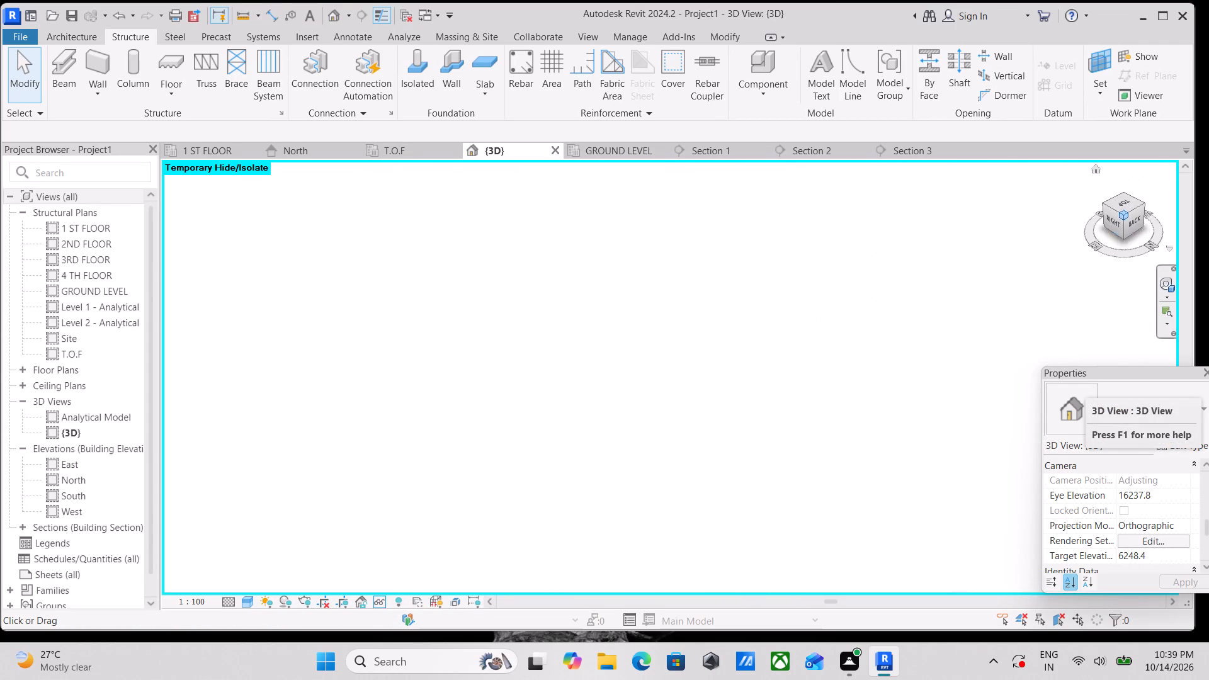
scroll(635, 558, up, 4)
scroll(725, 366, up, 7)
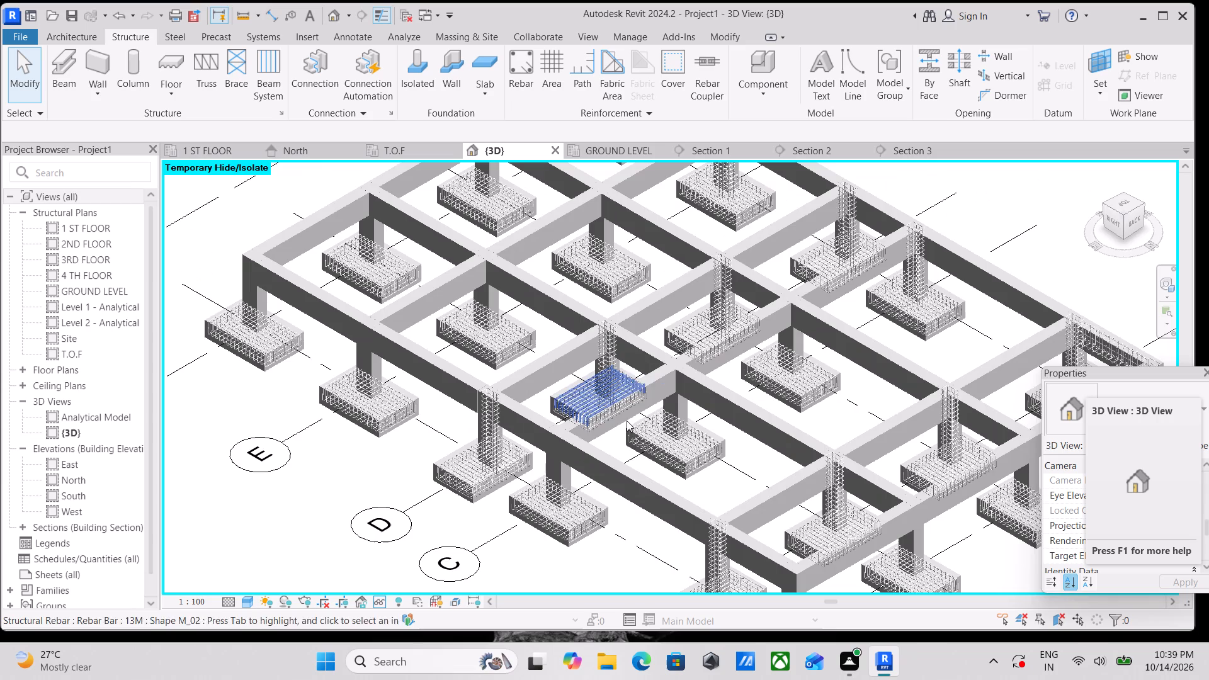
scroll(552, 417, up, 3)
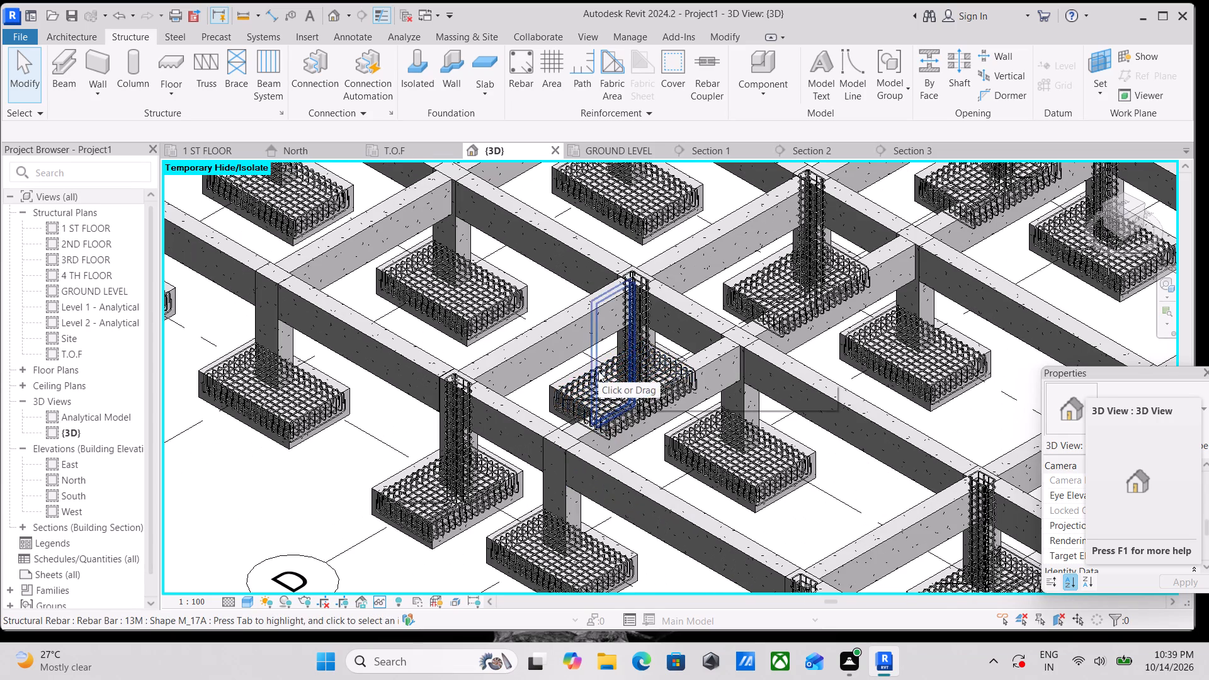
key(Escape)
scroll(598, 371, down, 6)
middle_drag(576, 353, 606, 413)
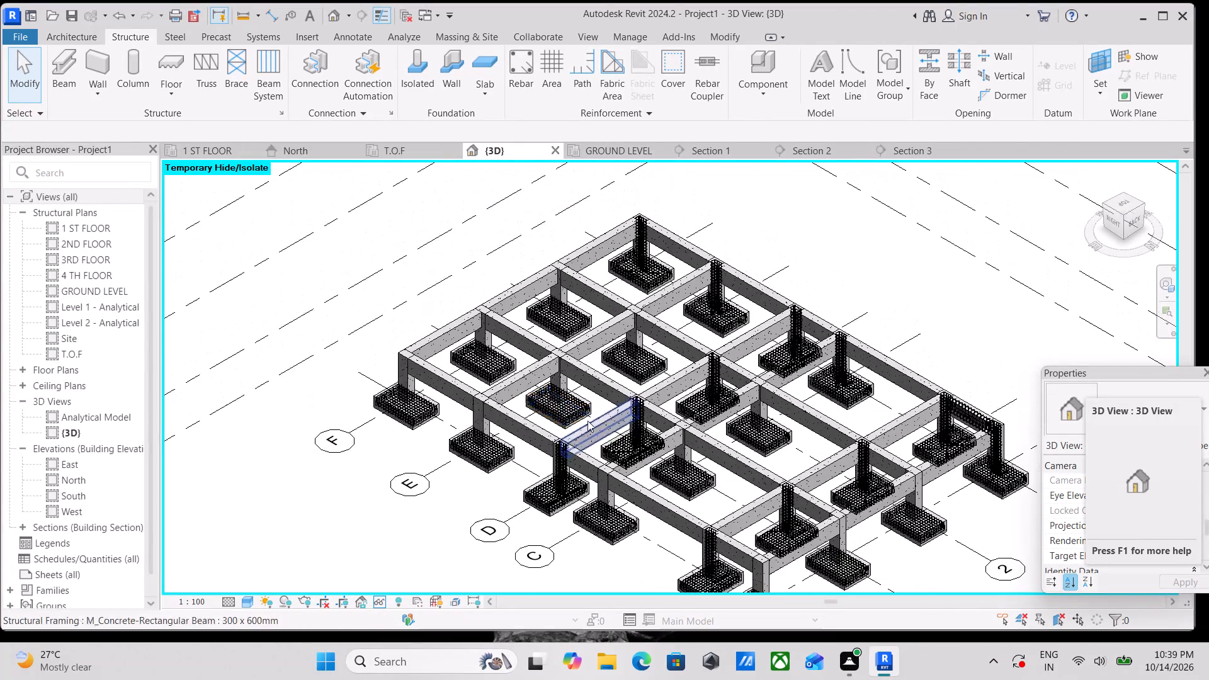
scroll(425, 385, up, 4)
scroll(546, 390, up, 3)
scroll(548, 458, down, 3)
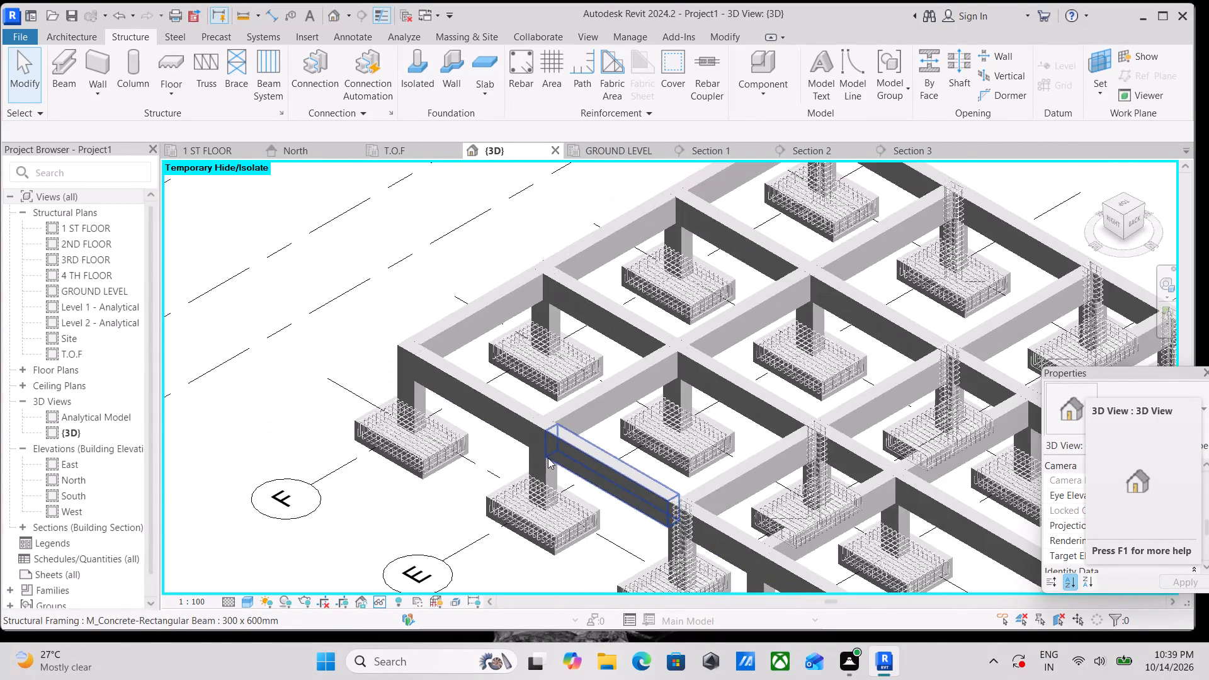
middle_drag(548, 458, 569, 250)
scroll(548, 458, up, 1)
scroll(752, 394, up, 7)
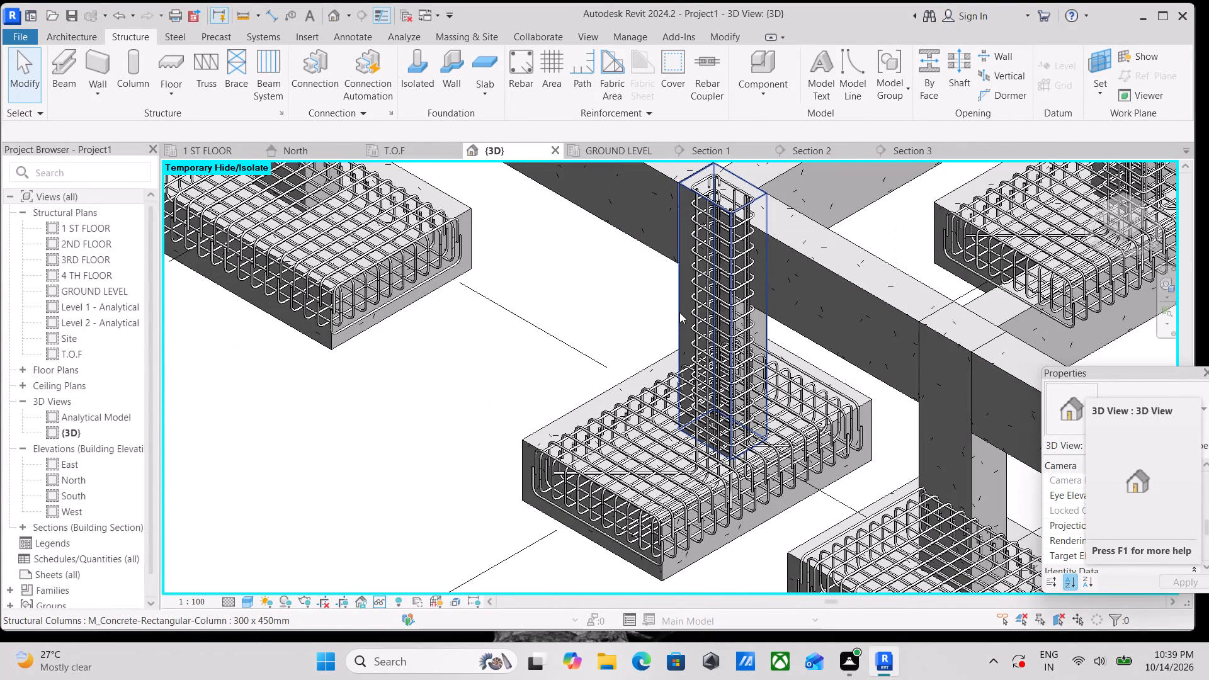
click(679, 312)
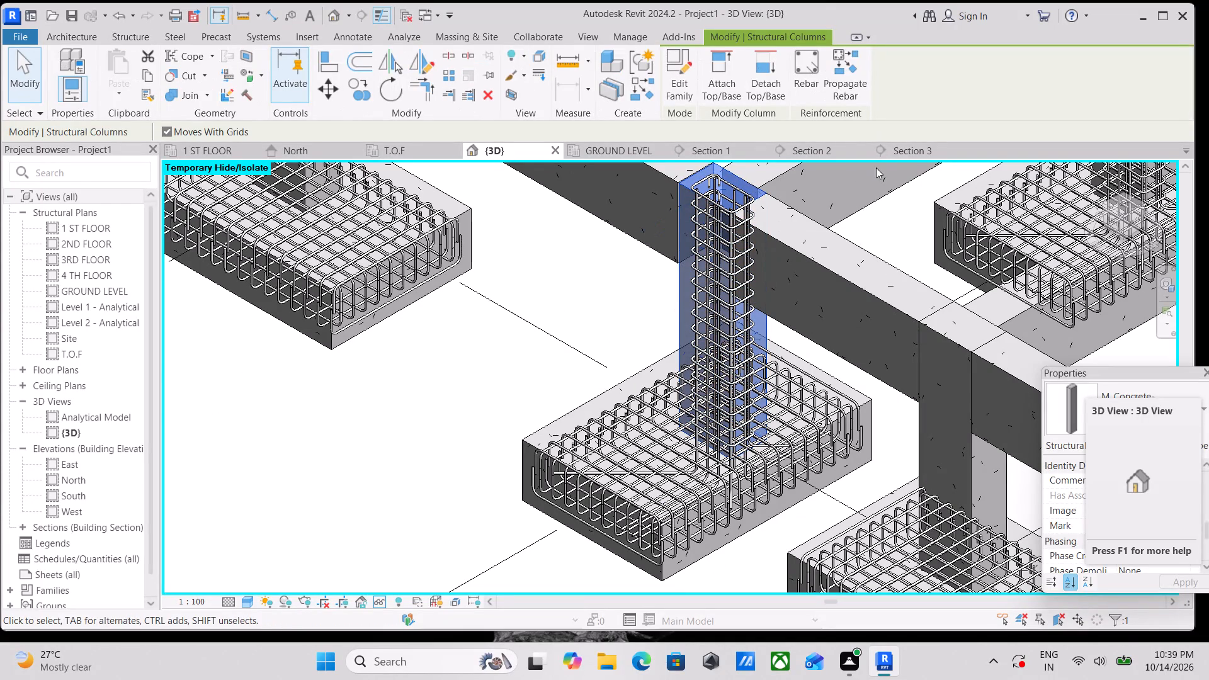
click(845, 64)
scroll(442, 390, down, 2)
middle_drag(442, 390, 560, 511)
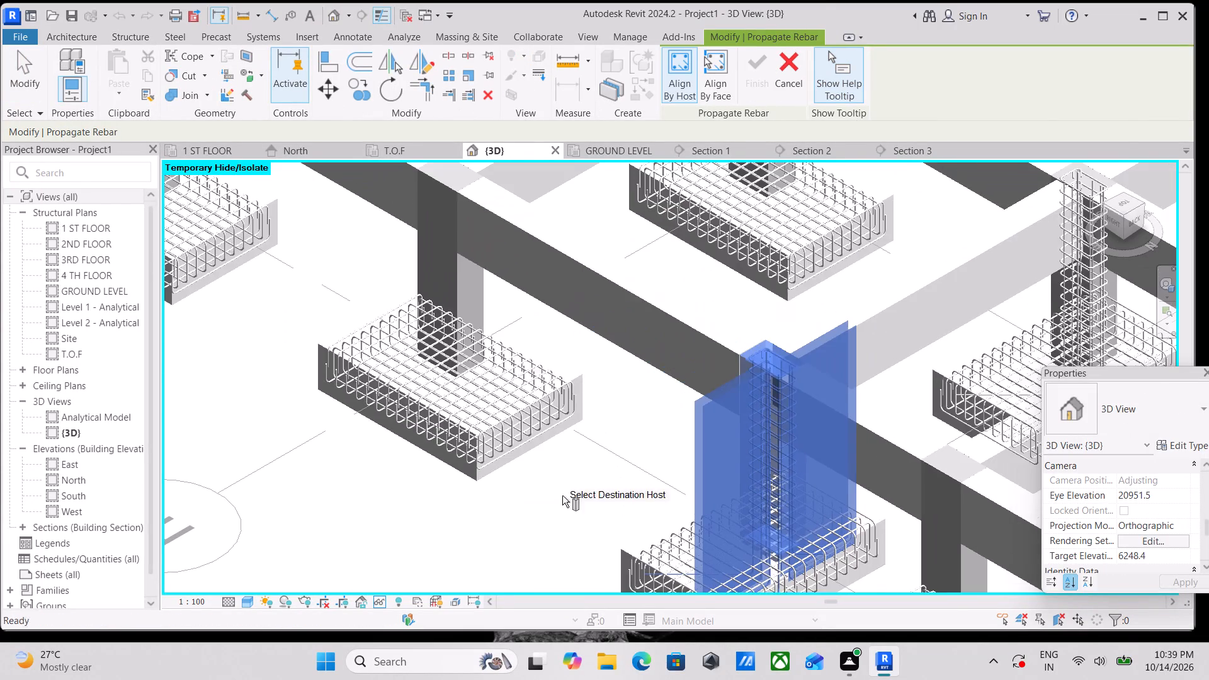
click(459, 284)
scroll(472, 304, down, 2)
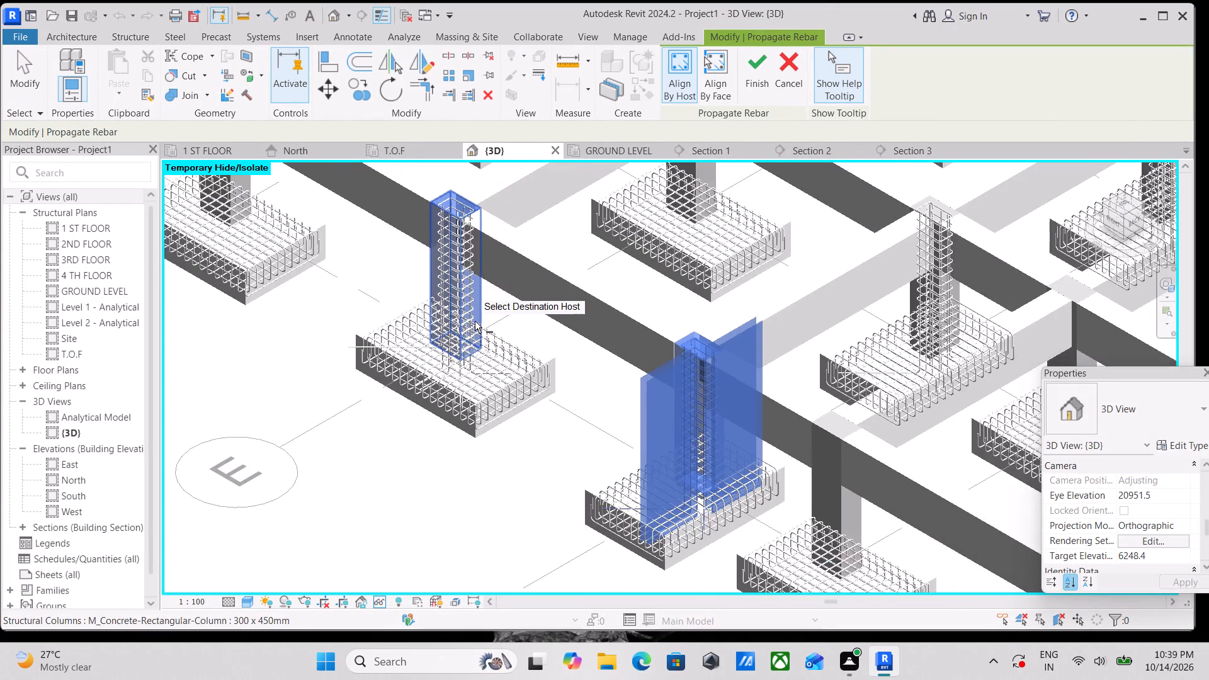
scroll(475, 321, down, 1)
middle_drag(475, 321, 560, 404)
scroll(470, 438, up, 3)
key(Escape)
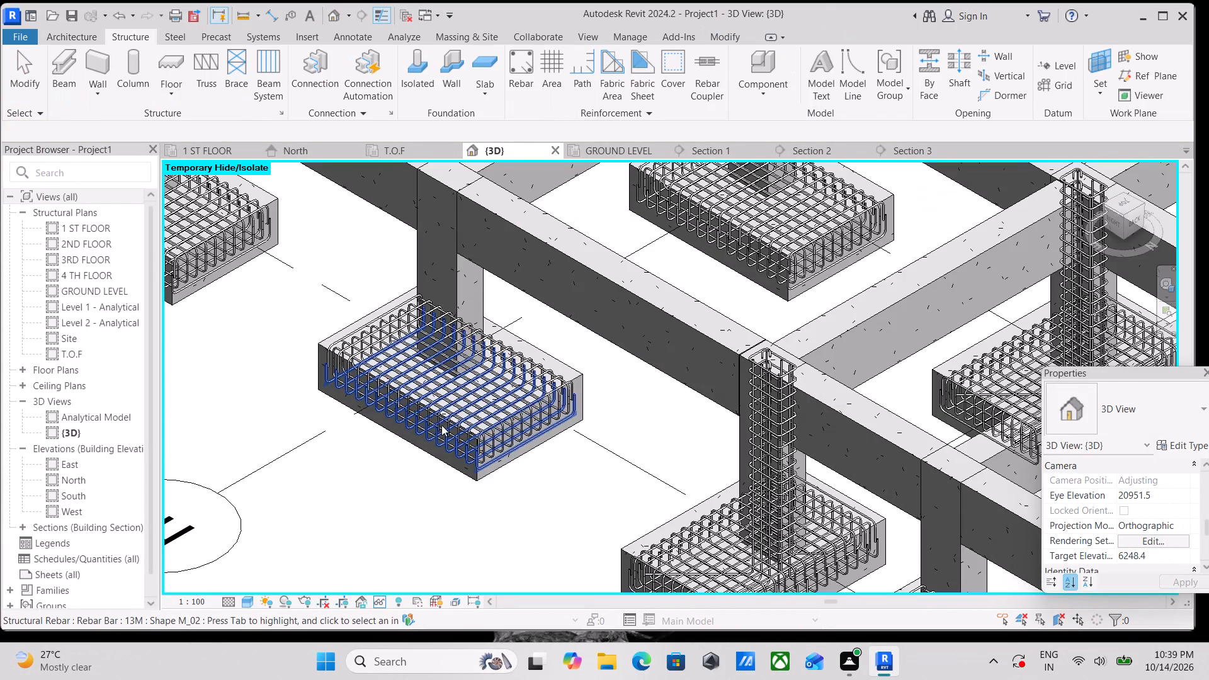
Compare the column reinforcement across grids A to F from above and from the grid 1 side.
scroll(432, 397, down, 14)
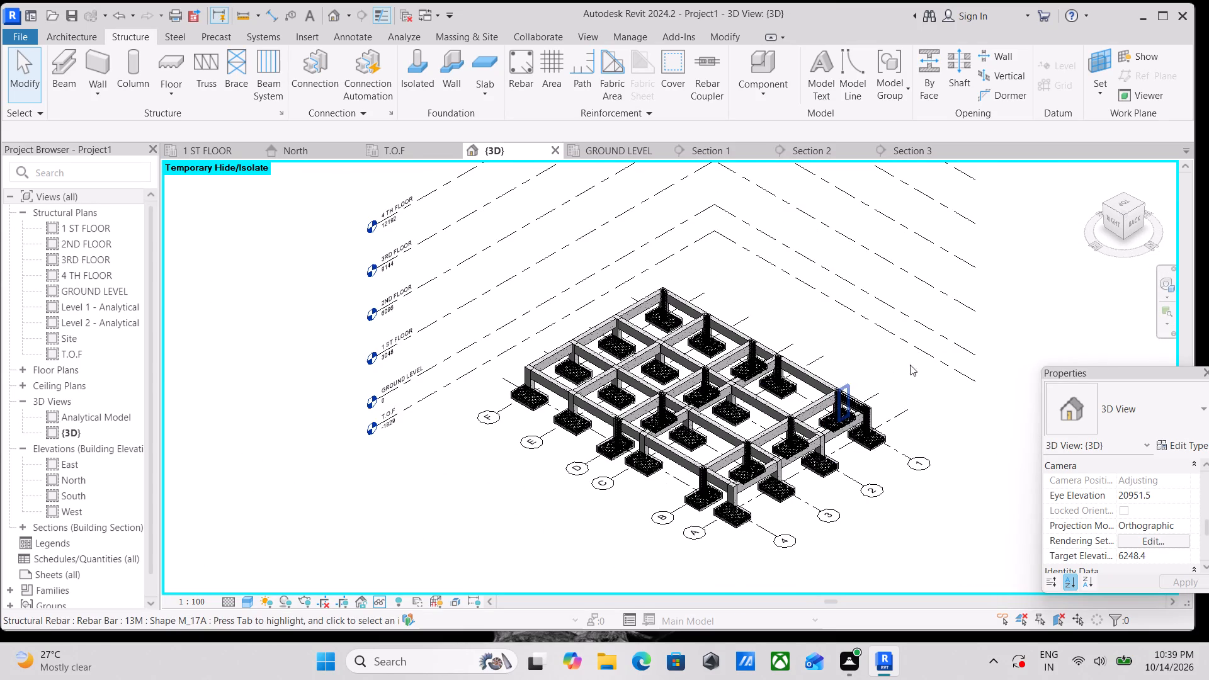
scroll(780, 524, up, 3)
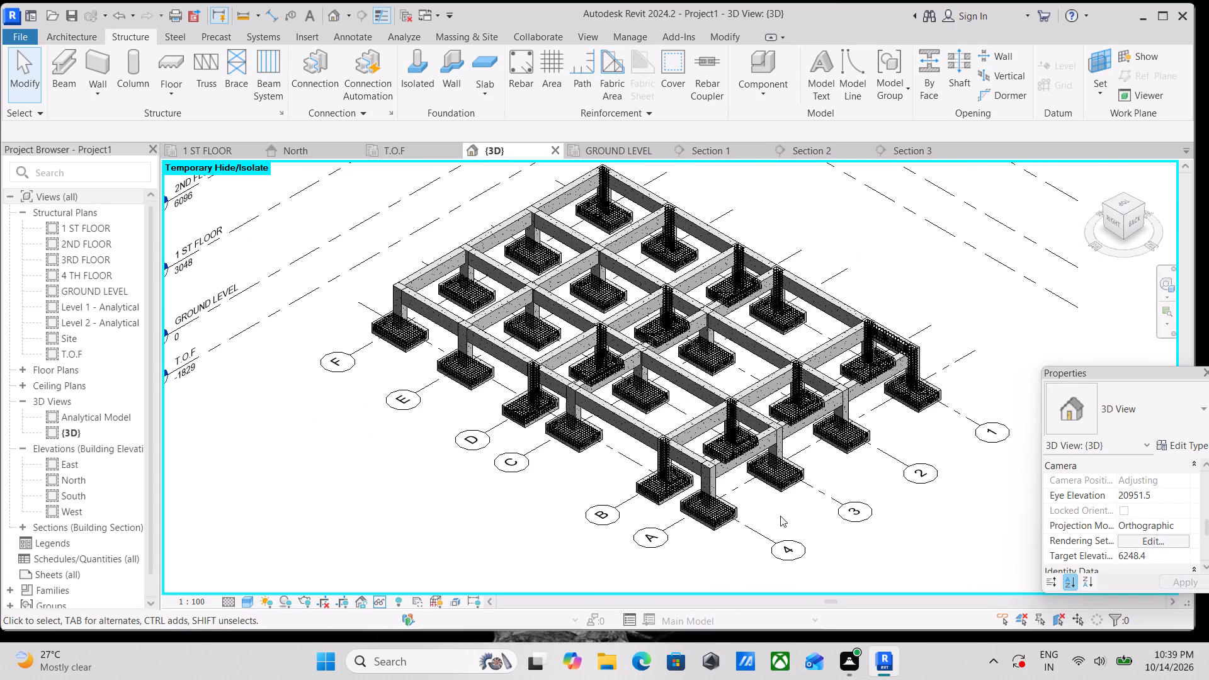
scroll(596, 346, up, 4)
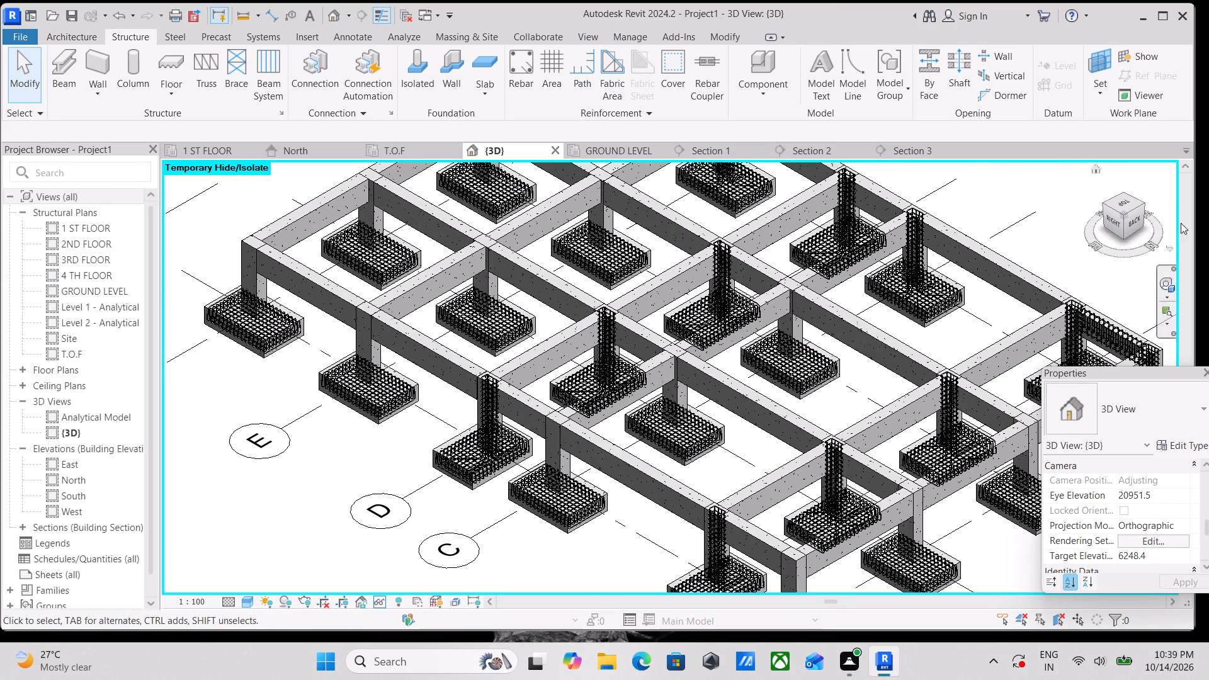
click(1128, 201)
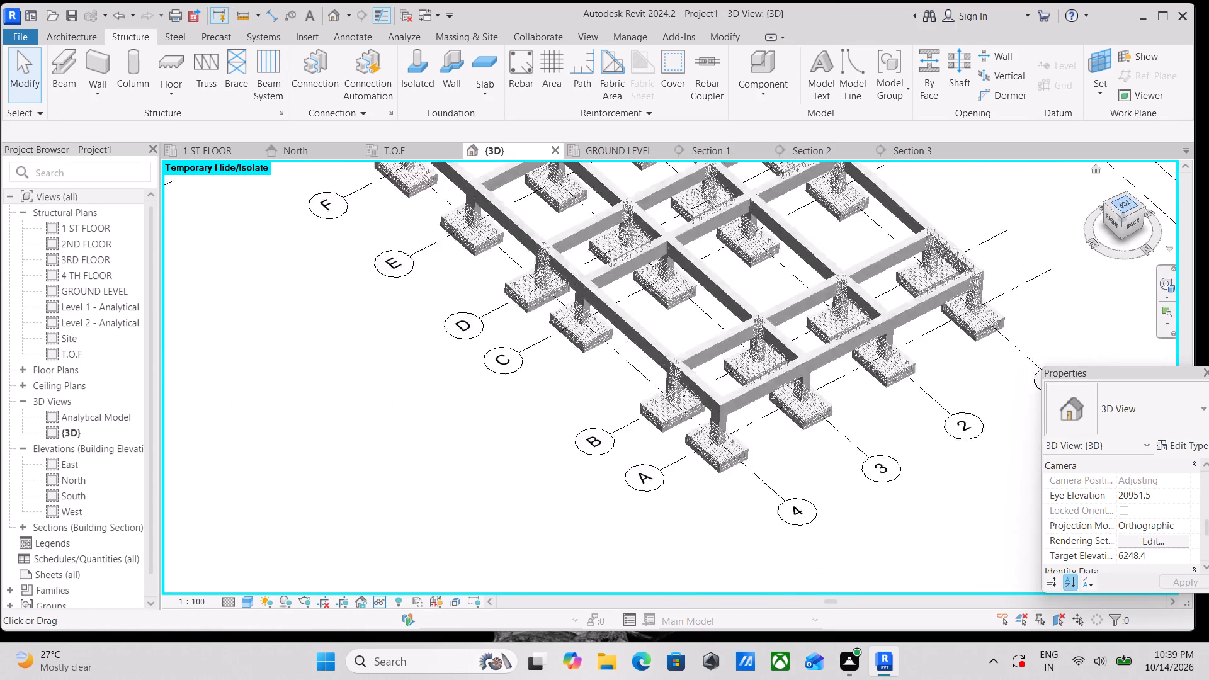
scroll(749, 439, up, 4)
scroll(695, 444, up, 4)
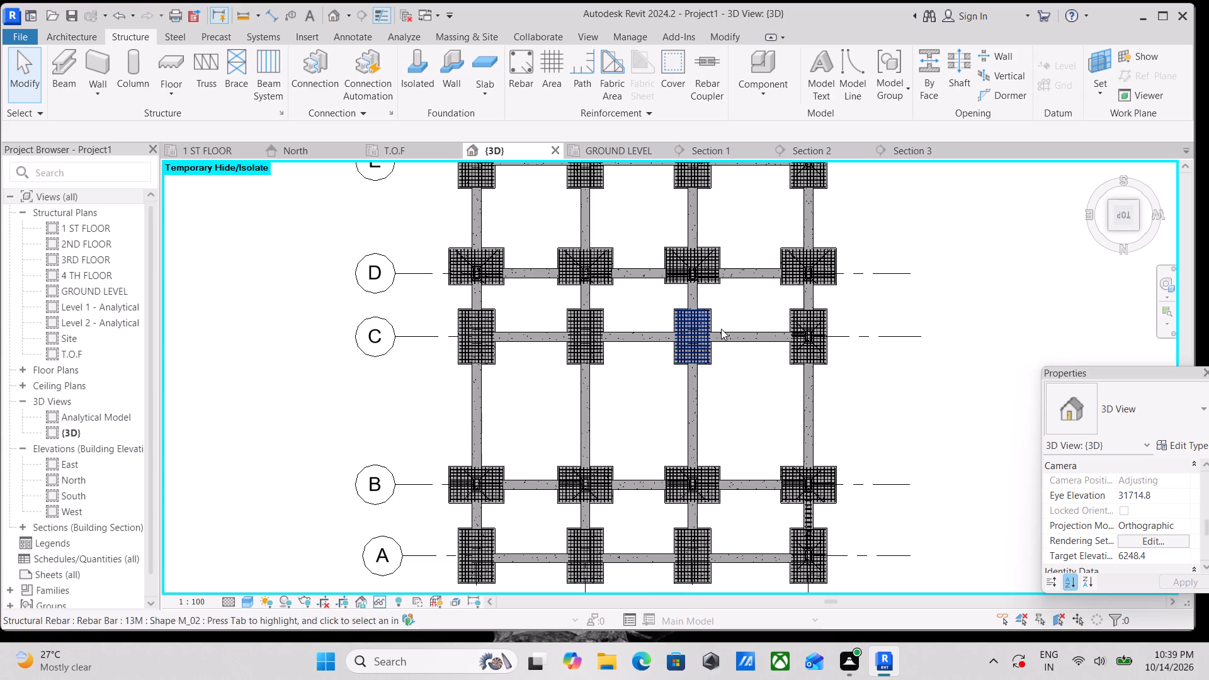
scroll(748, 385, down, 3)
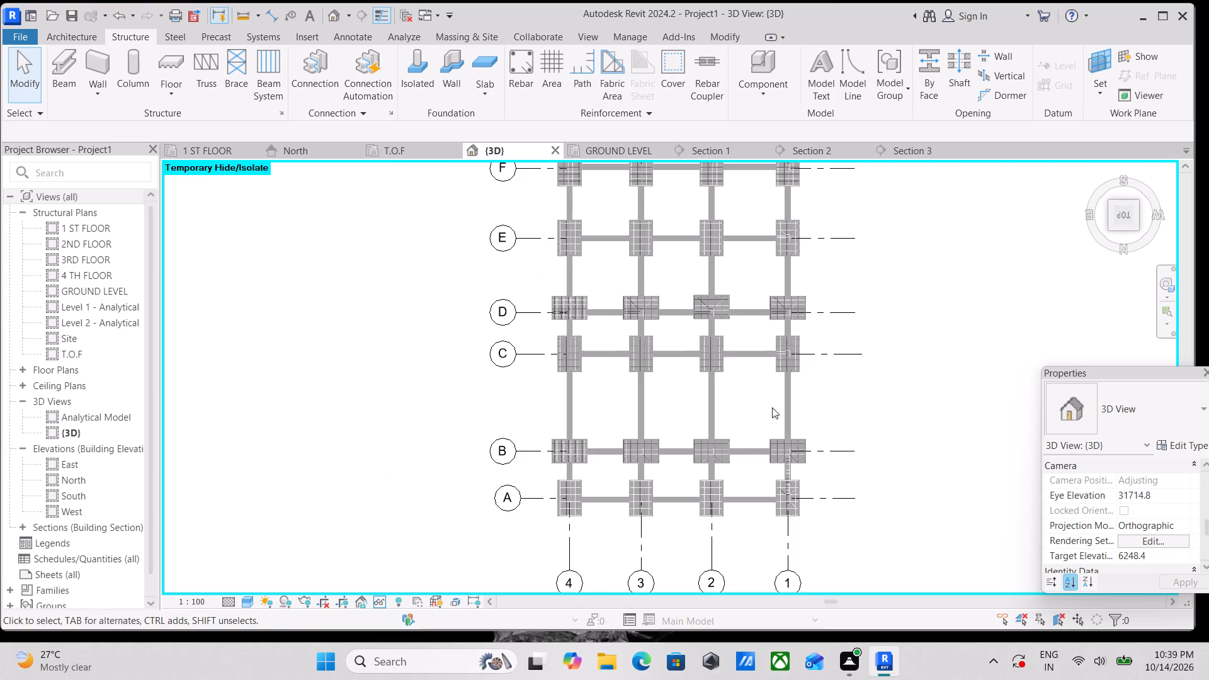
click(1136, 229)
scroll(781, 444, up, 3)
scroll(678, 529, up, 2)
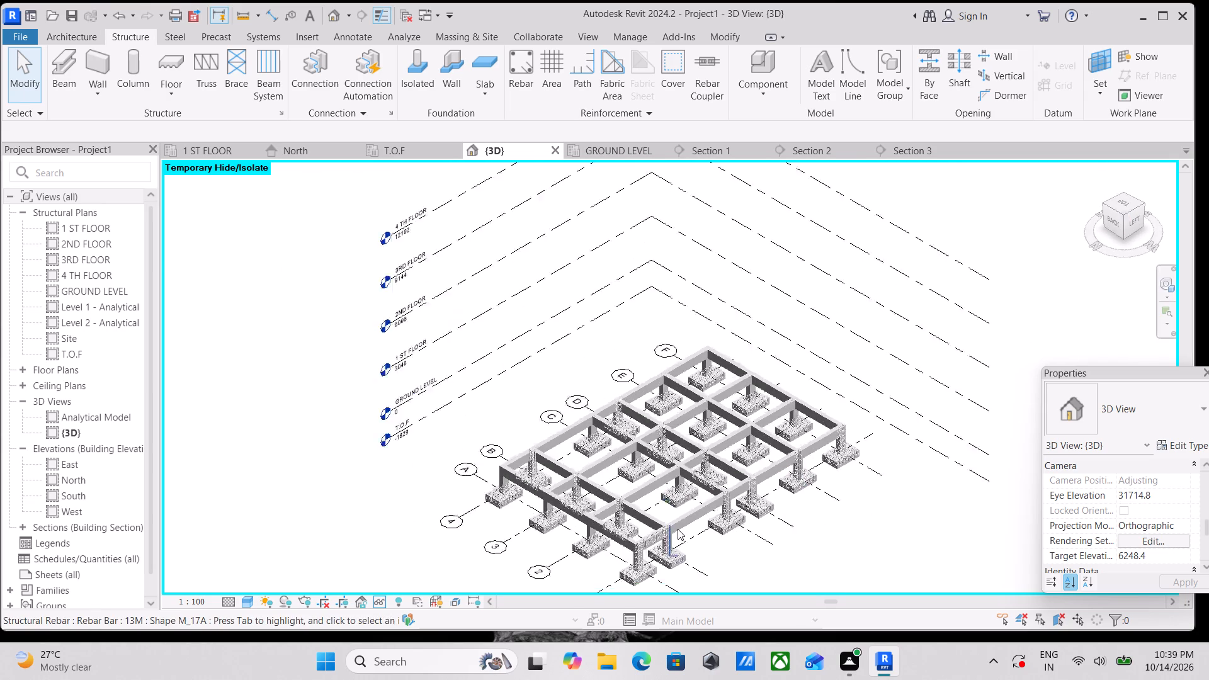
scroll(678, 529, up, 4)
middle_drag(681, 479, 691, 336)
scroll(689, 446, up, 3)
scroll(902, 414, down, 4)
middle_drag(900, 418, 862, 496)
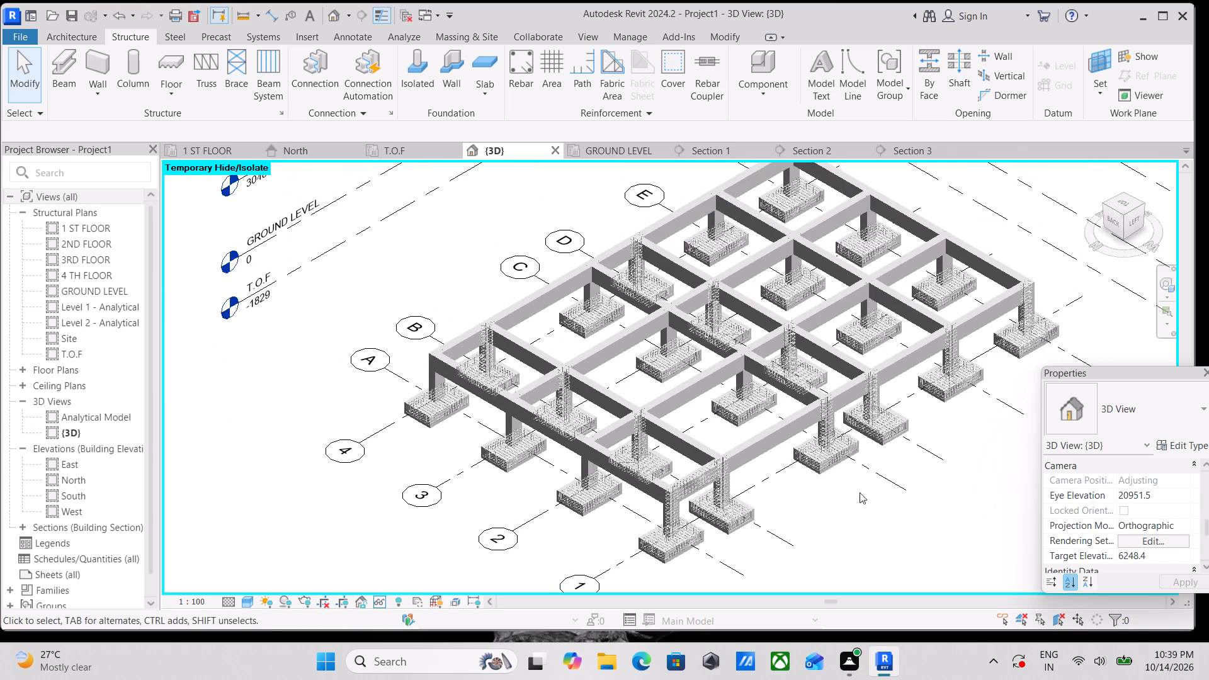
Propagate the rebar of the column at grids C and 1 to the grid C columns at grids 2, 3 and 4, aligned by host.
scroll(821, 367, up, 5)
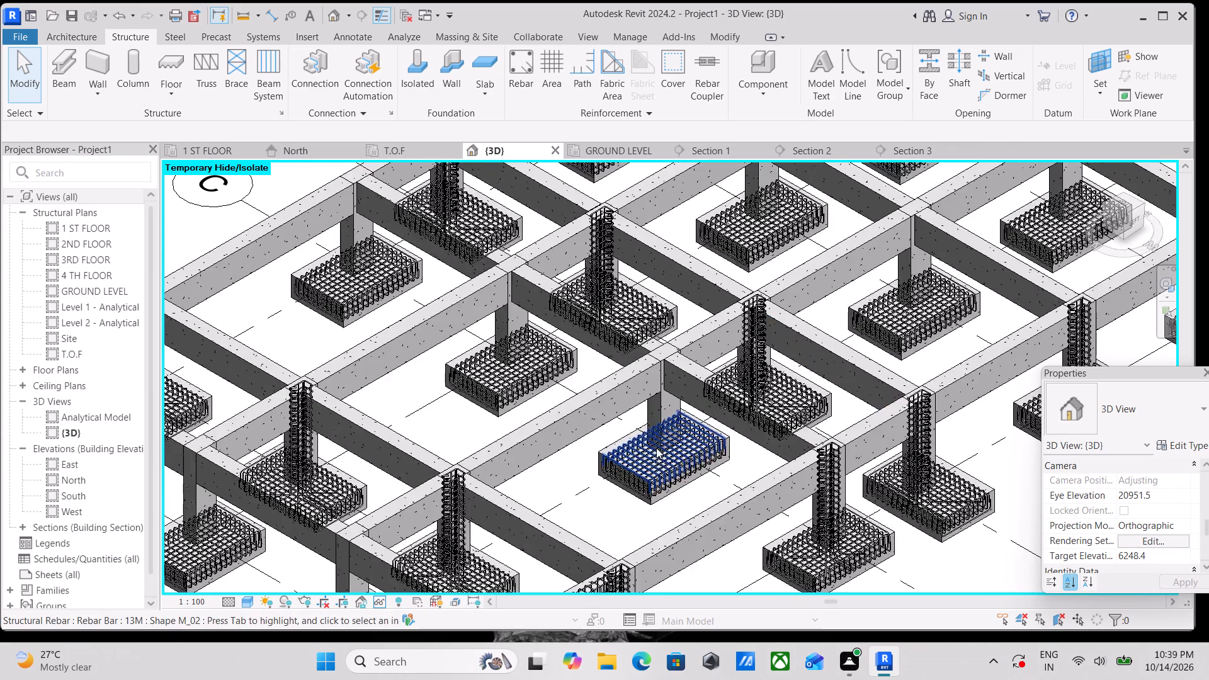
scroll(655, 460, up, 3)
scroll(691, 422, down, 3)
middle_drag(691, 419, 693, 352)
scroll(900, 460, up, 2)
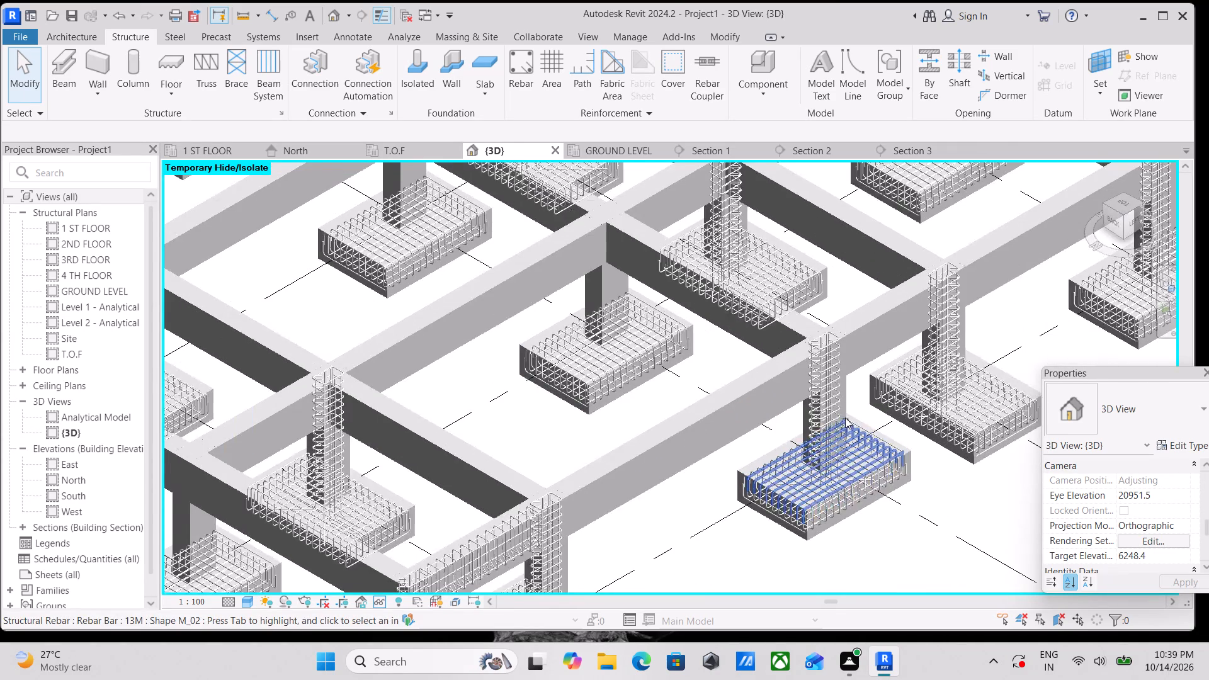
scroll(849, 395, up, 4)
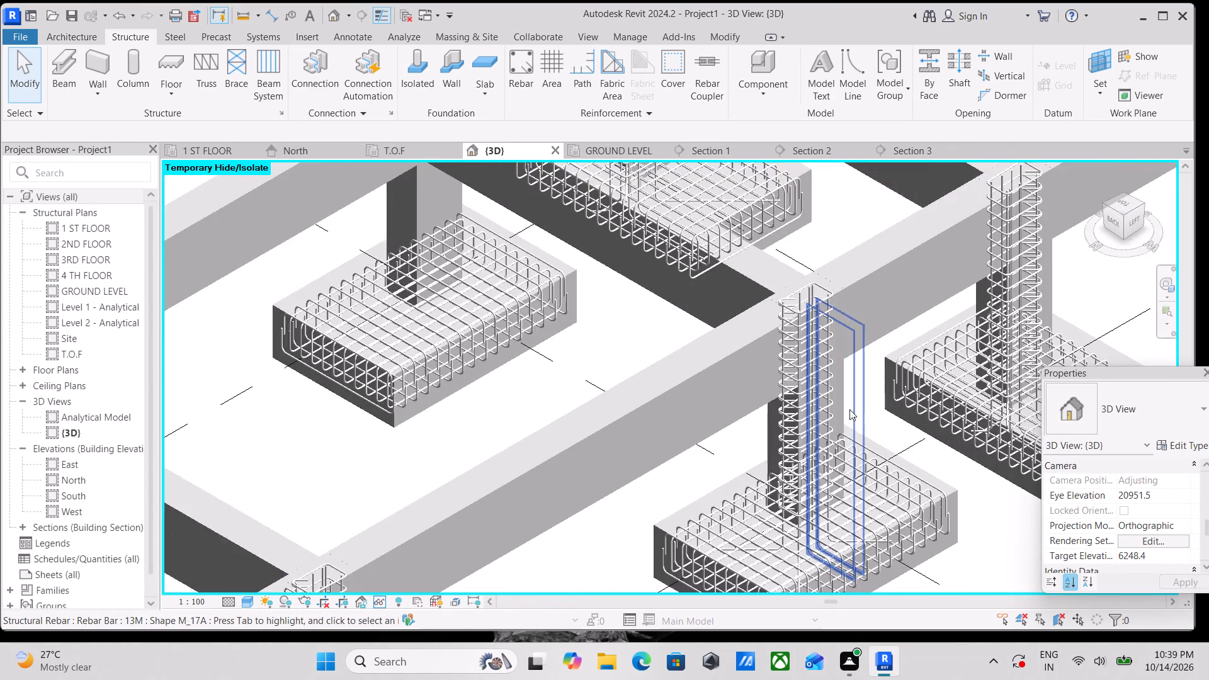
scroll(849, 409, up, 4)
click(836, 373)
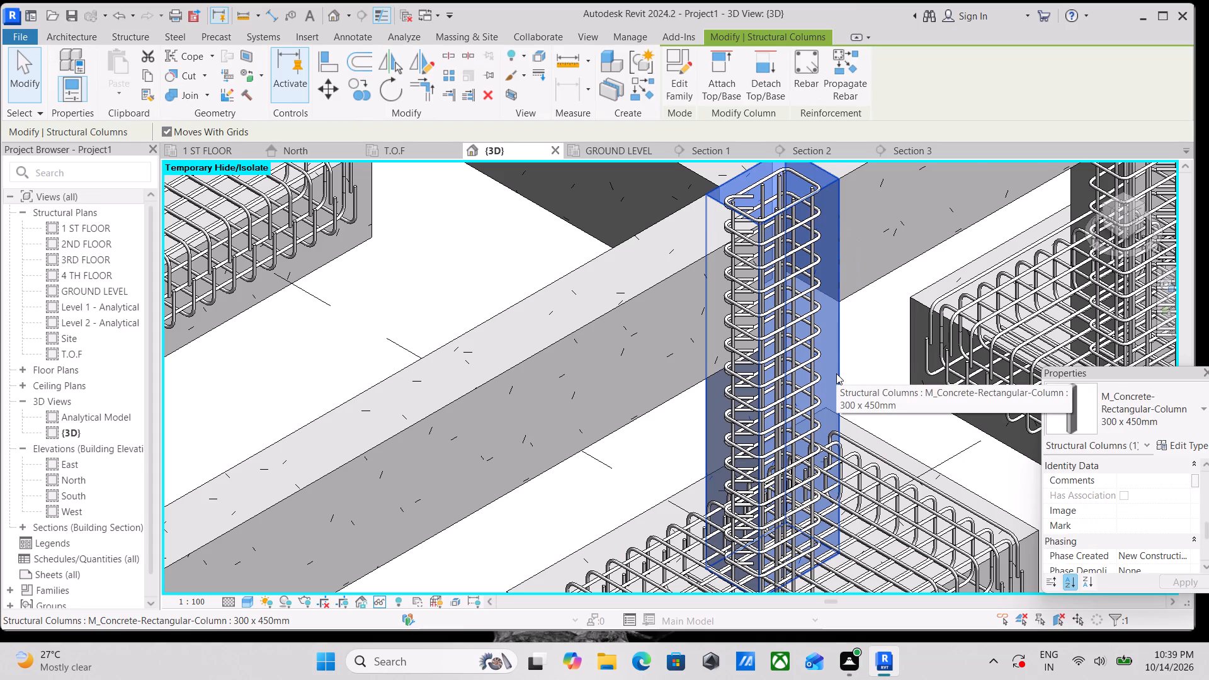
click(840, 63)
scroll(360, 286, down, 3)
middle_drag(360, 285, 597, 397)
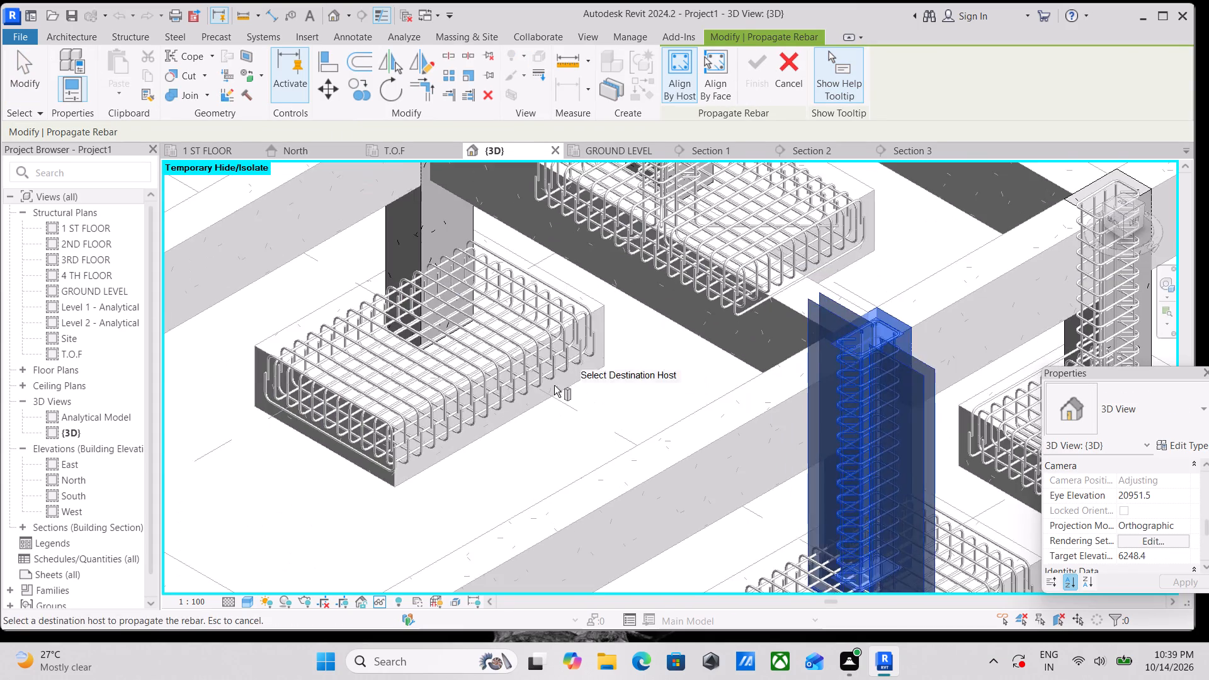
scroll(521, 374, down, 3)
middle_drag(532, 392, 570, 456)
click(501, 333)
scroll(501, 333, down, 4)
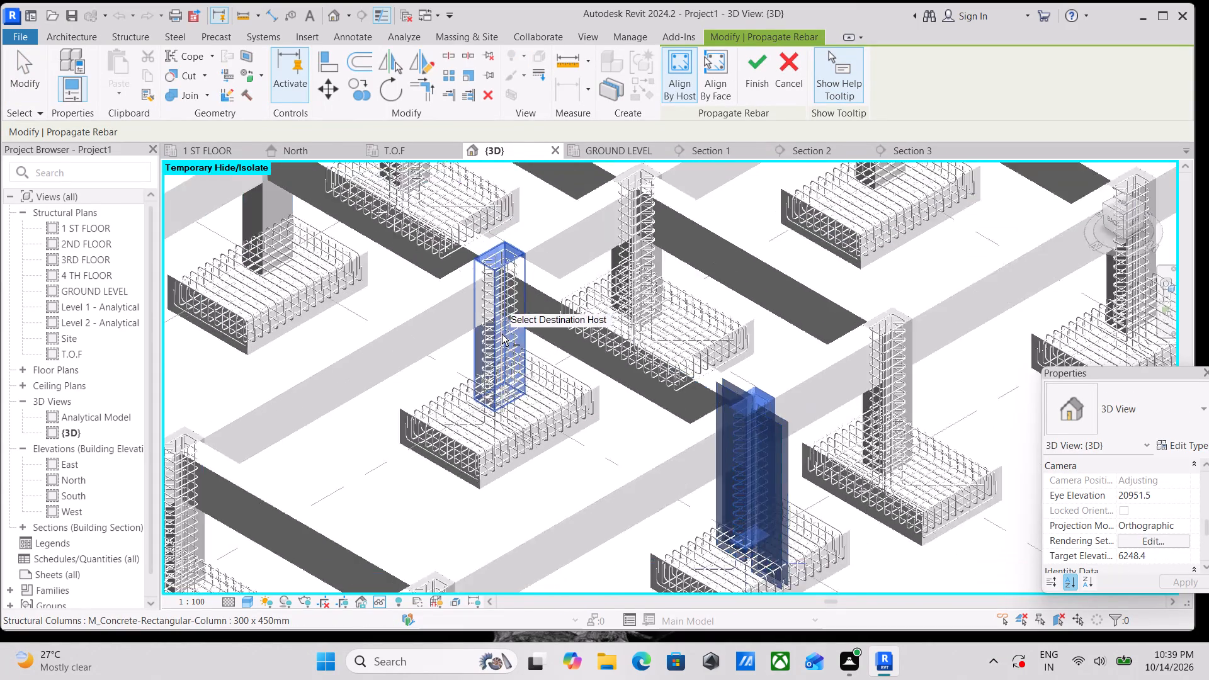
middle_drag(500, 347, 594, 451)
scroll(507, 352, down, 1)
scroll(453, 377, up, 3)
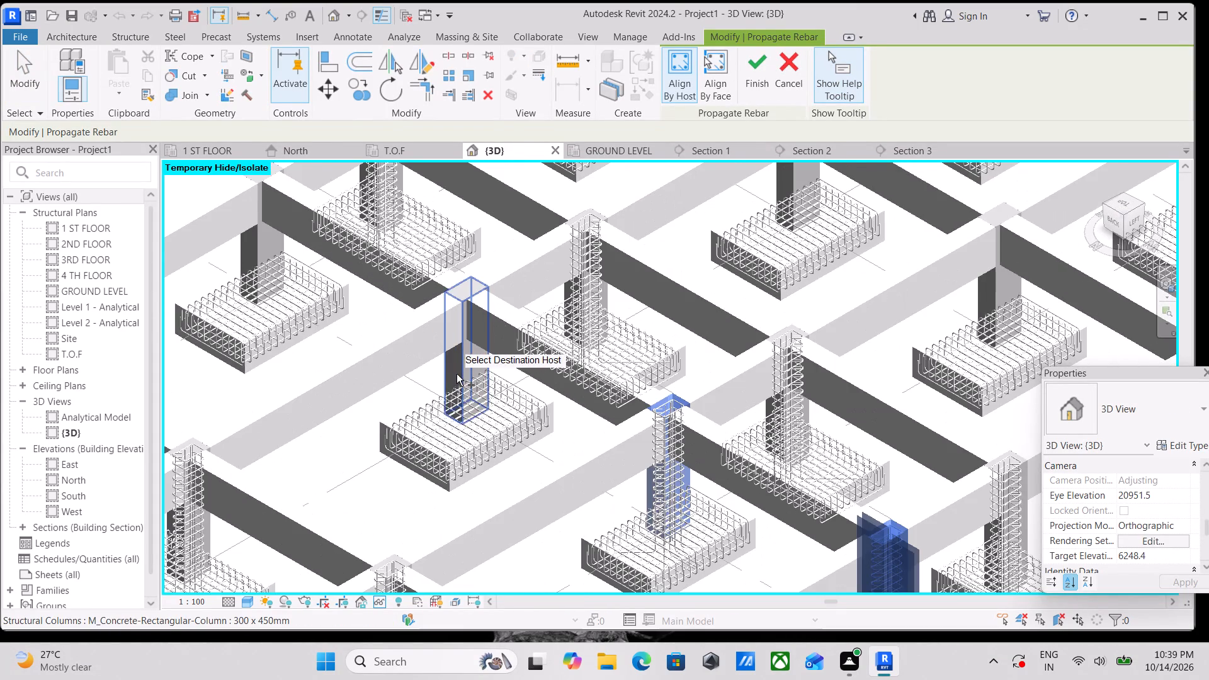
click(458, 373)
middle_drag(458, 373, 492, 484)
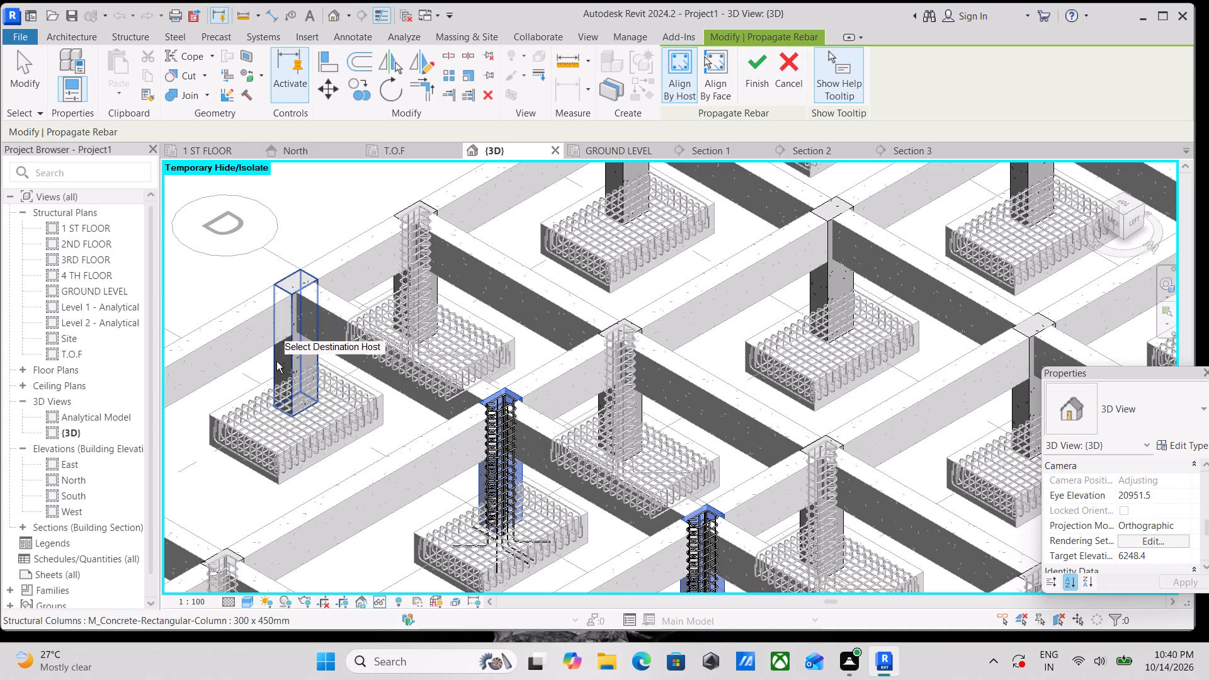
click(284, 362)
click(290, 352)
scroll(293, 351, down, 2)
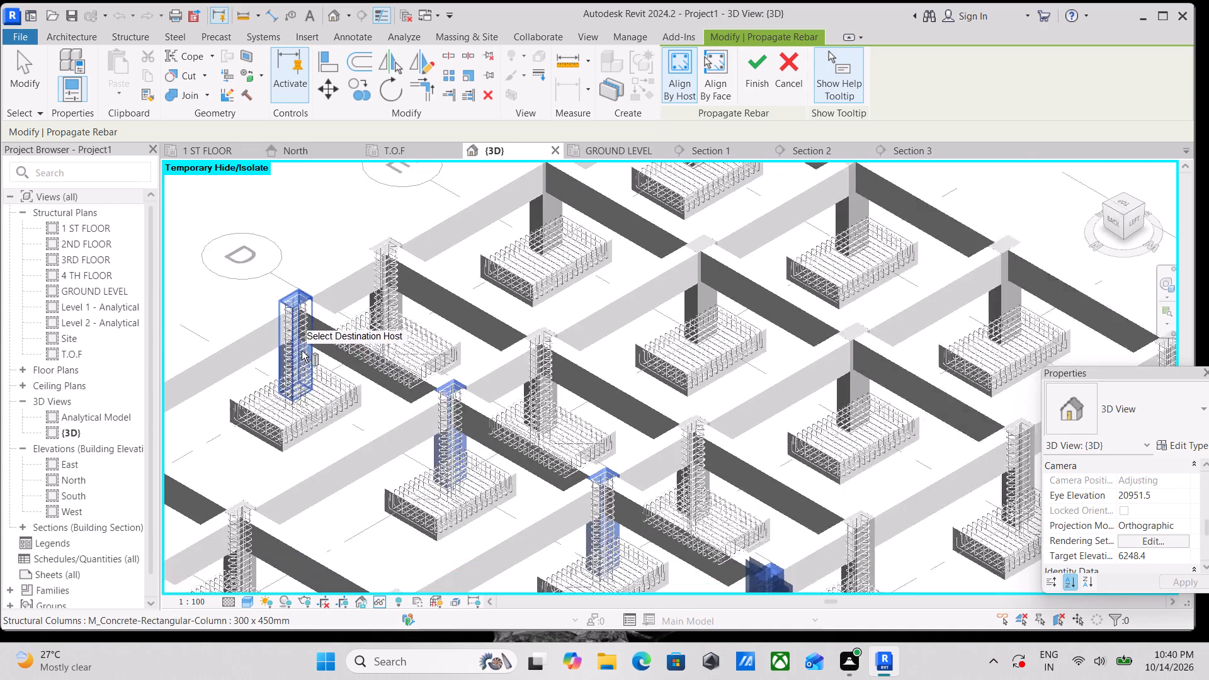
scroll(302, 351, down, 1)
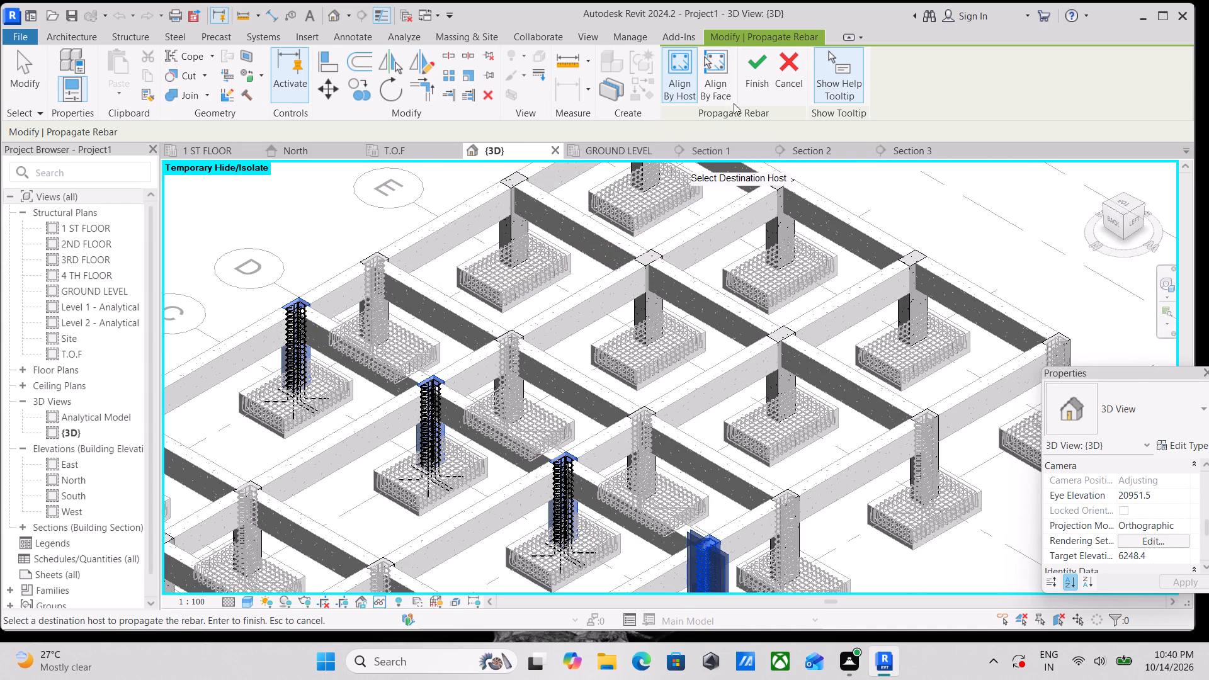
click(756, 91)
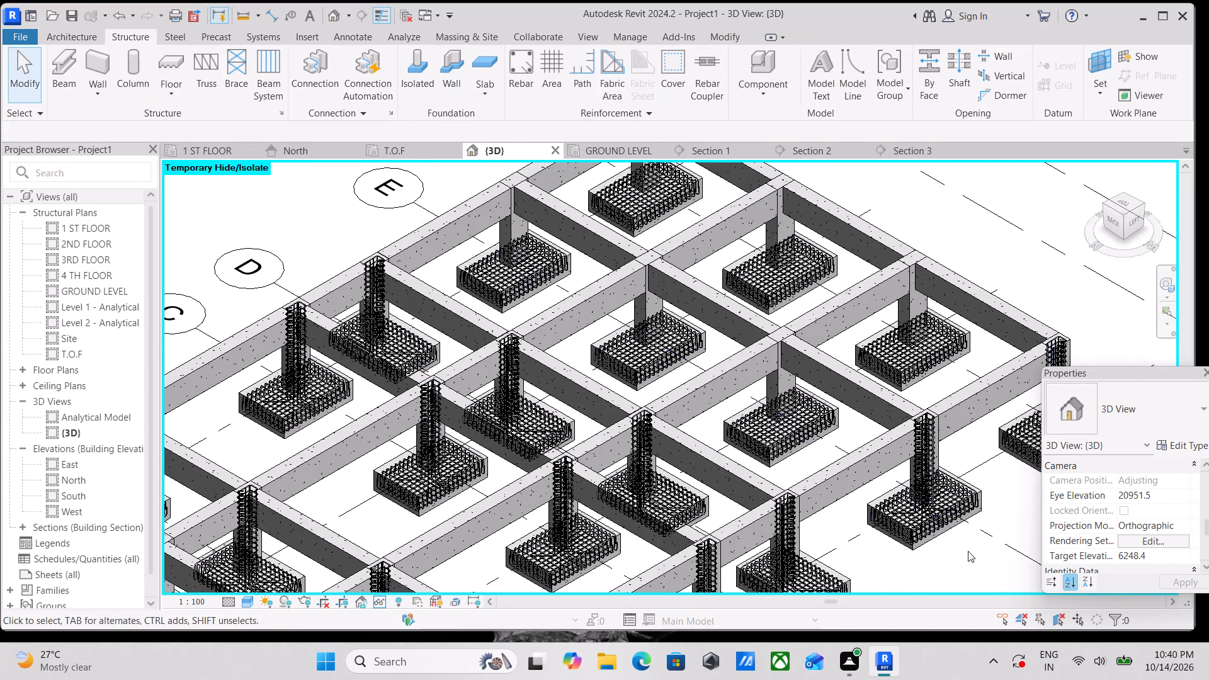
scroll(924, 407, up, 3)
key(Escape)
Examine the column reinforcement along grid 1 and across grids E and F for columns still without rebar.
middle_drag(938, 470, 914, 394)
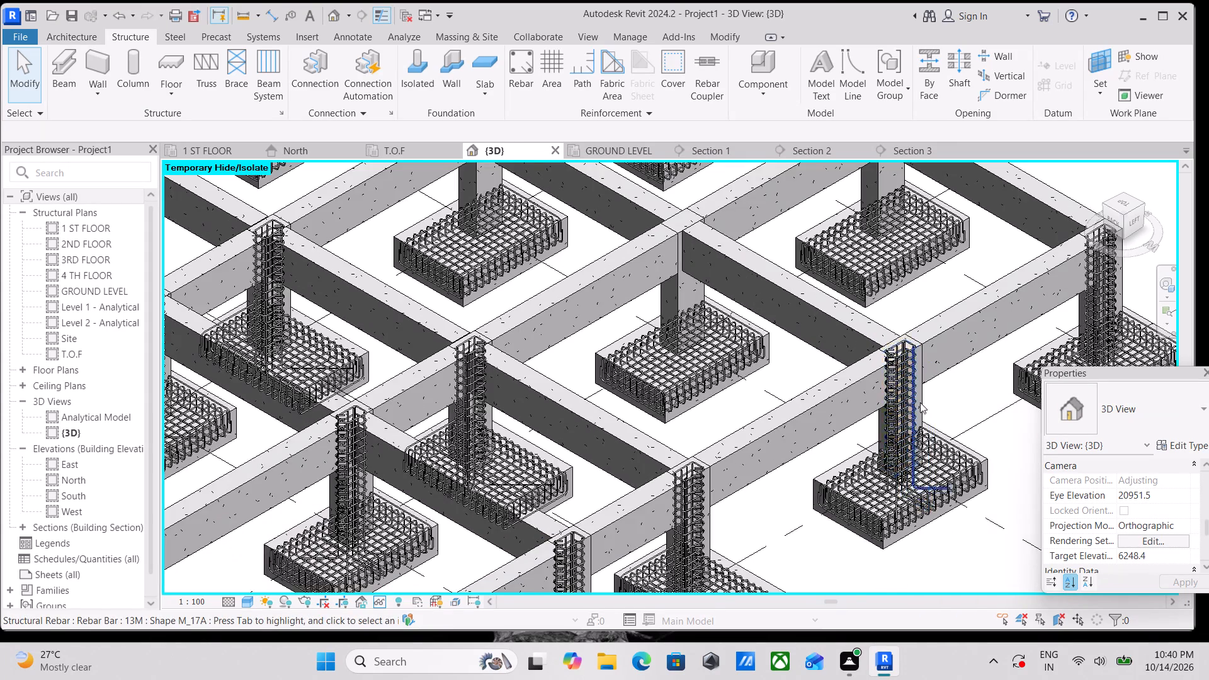
scroll(920, 402, up, 2)
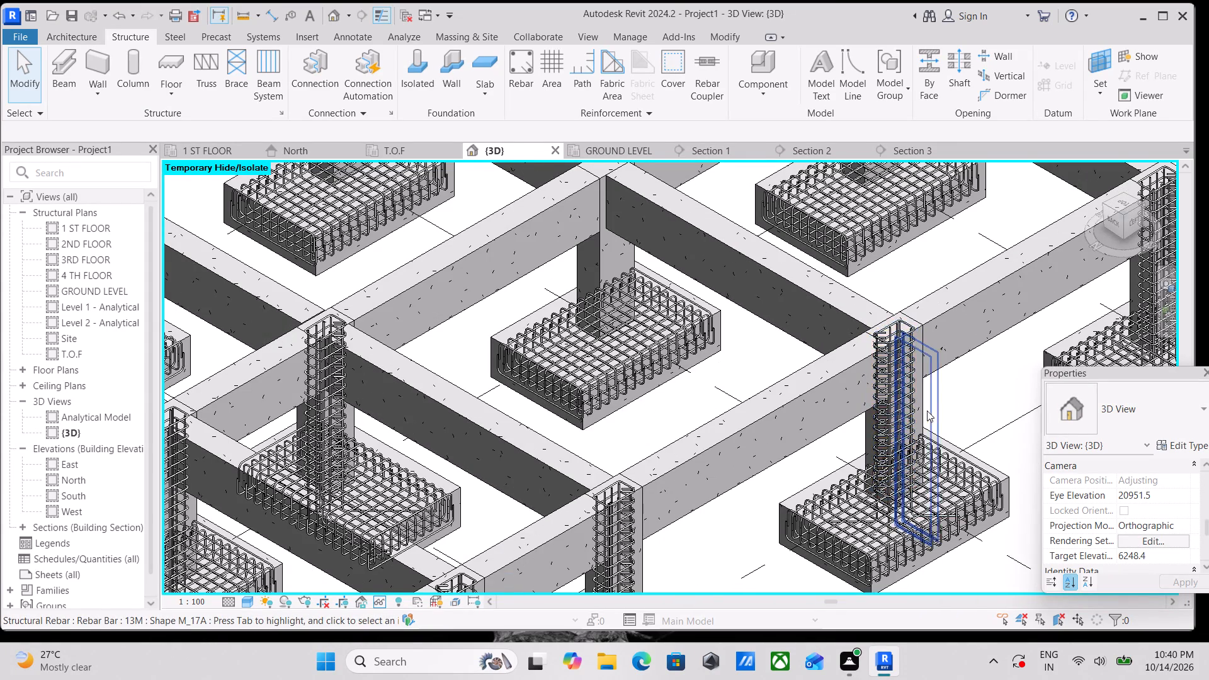
scroll(930, 414, down, 4)
middle_drag(927, 408, 739, 399)
scroll(880, 299, up, 5)
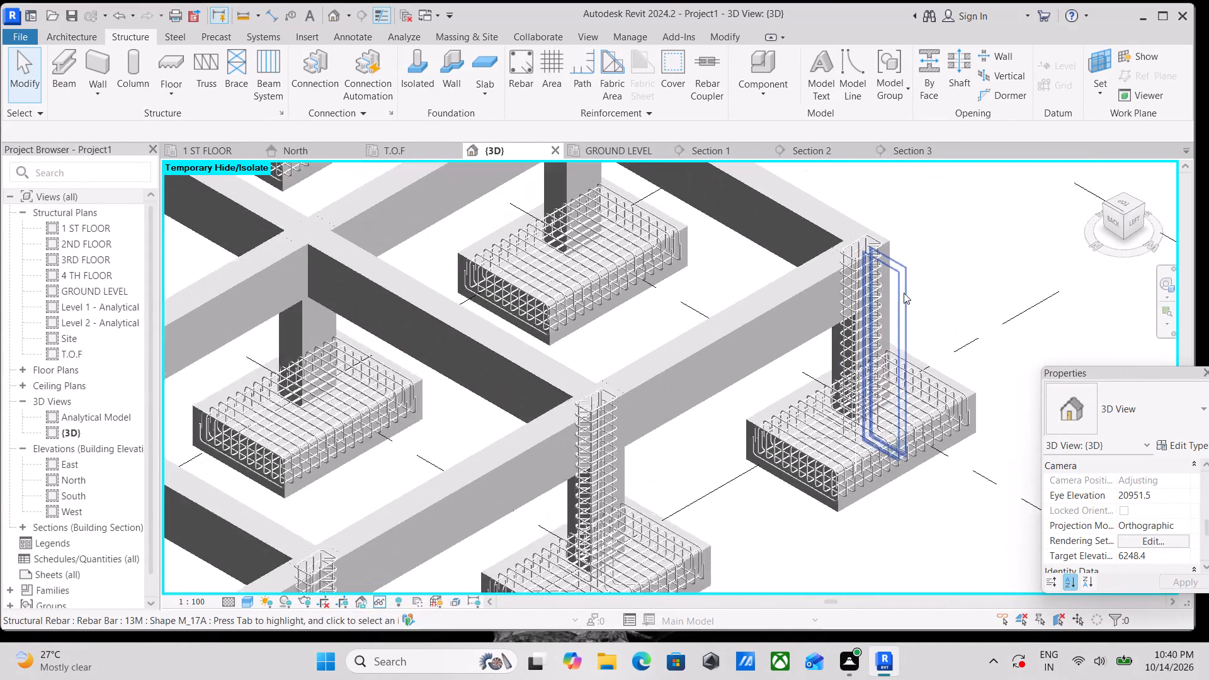
scroll(895, 236, up, 2)
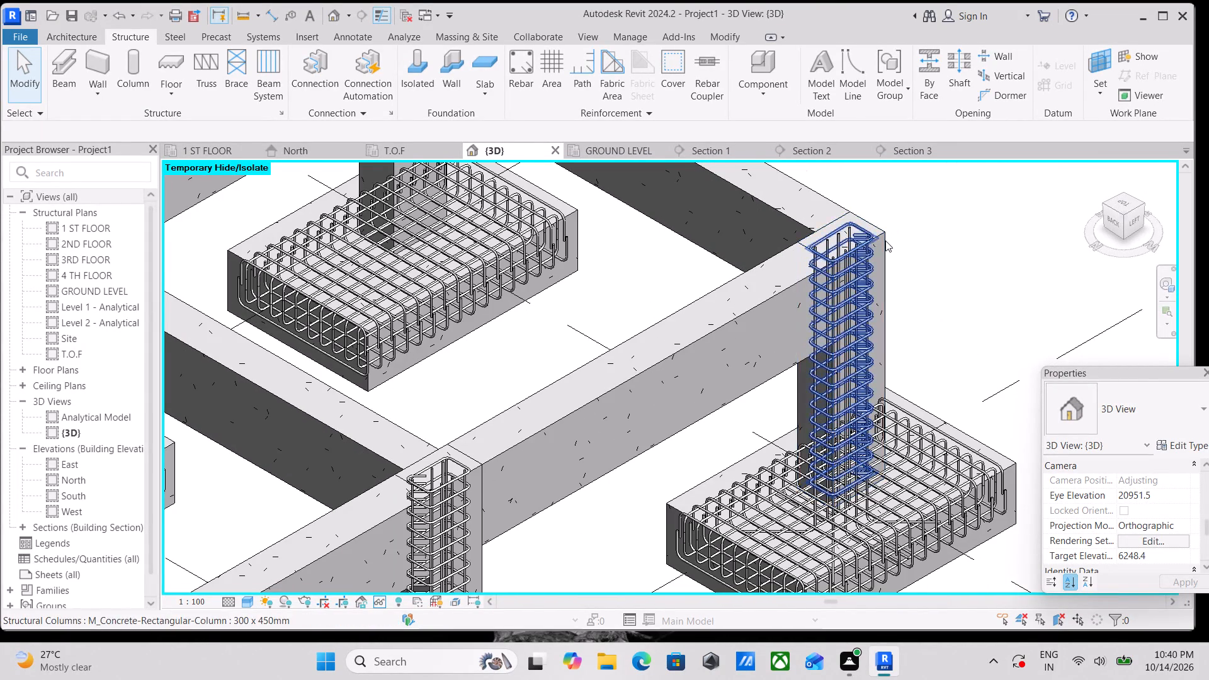
scroll(885, 241, down, 3)
scroll(822, 307, down, 4)
scroll(735, 355, down, 3)
middle_drag(751, 332, 771, 302)
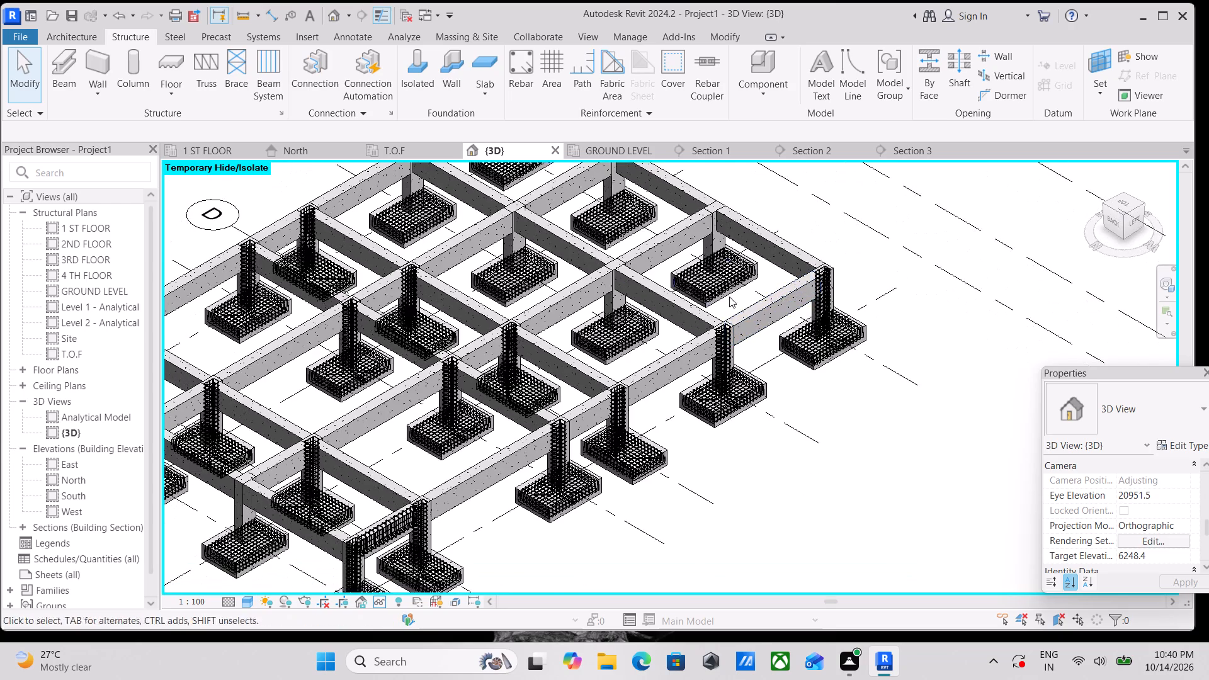
scroll(635, 273, up, 8)
middle_drag(847, 266, 815, 353)
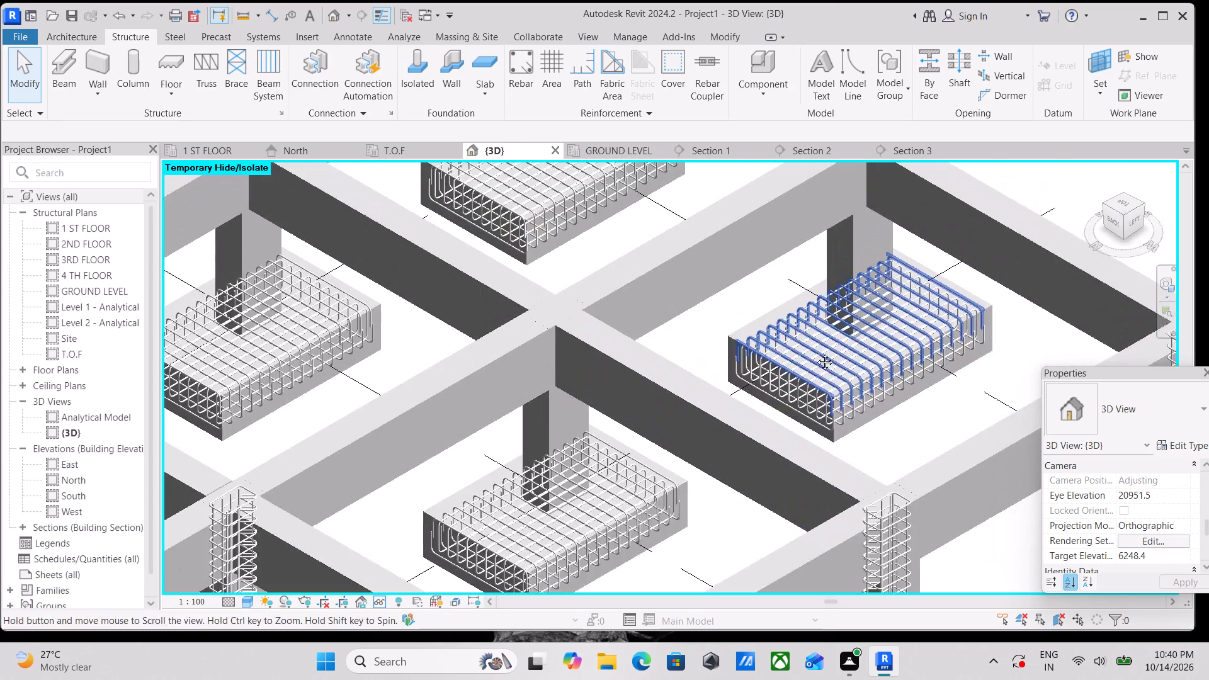
middle_drag(815, 353, 815, 354)
scroll(817, 304, down, 11)
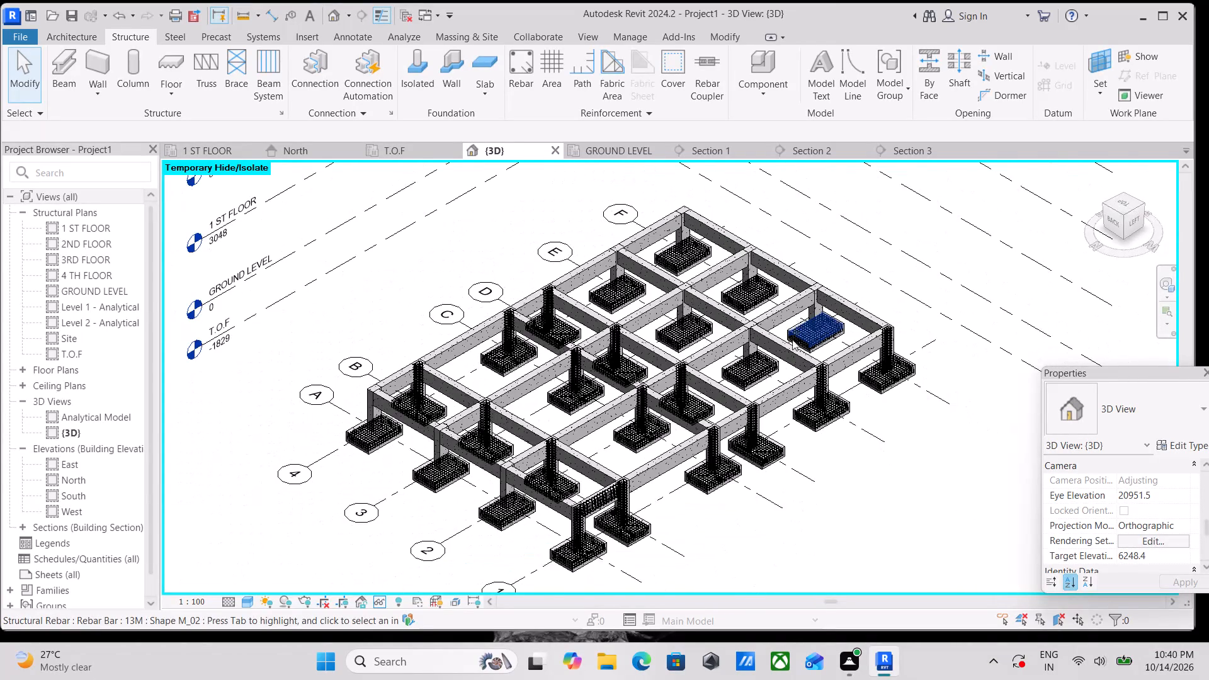
scroll(589, 557, up, 5)
scroll(630, 462, up, 4)
scroll(708, 458, up, 5)
scroll(747, 405, down, 3)
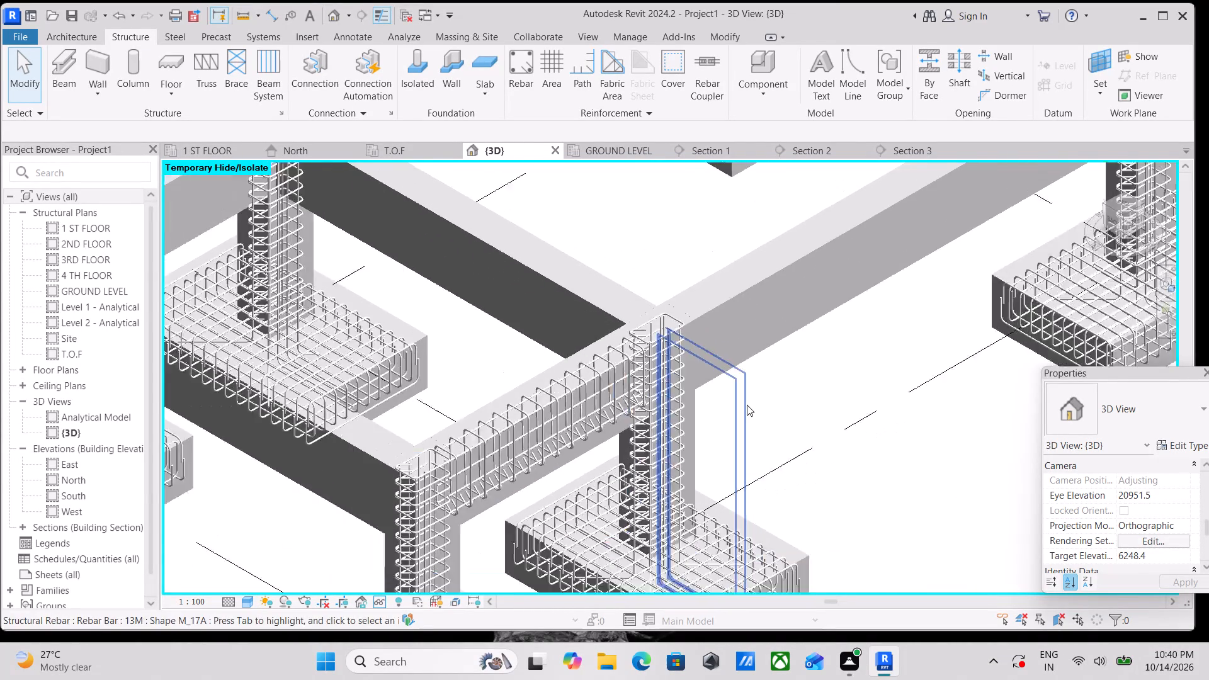
scroll(747, 405, down, 4)
middle_drag(751, 394, 489, 450)
middle_drag(815, 338, 681, 470)
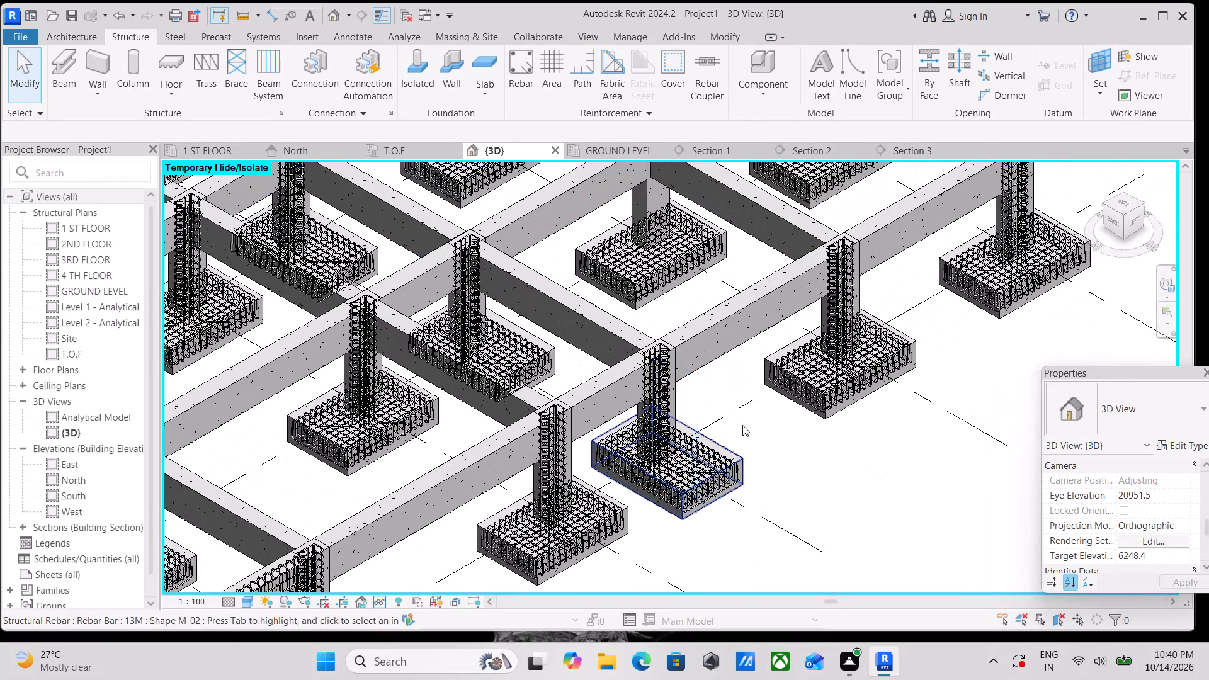
scroll(900, 359, up, 3)
scroll(900, 359, down, 5)
Propagate rebar from the column at grids E and 1, aligned by host, choosing the grid E columns at grids 2, 3 and 4.
middle_drag(900, 359, 886, 411)
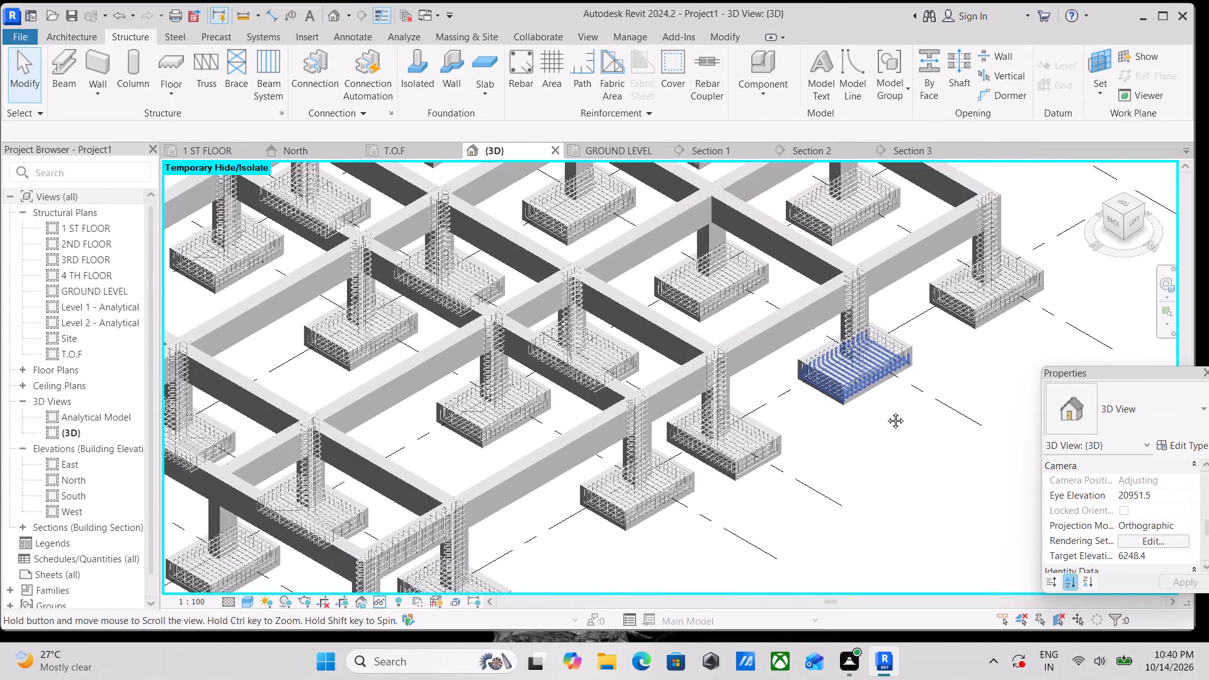
middle_drag(886, 411, 877, 454)
scroll(877, 440, up, 5)
scroll(834, 354, up, 4)
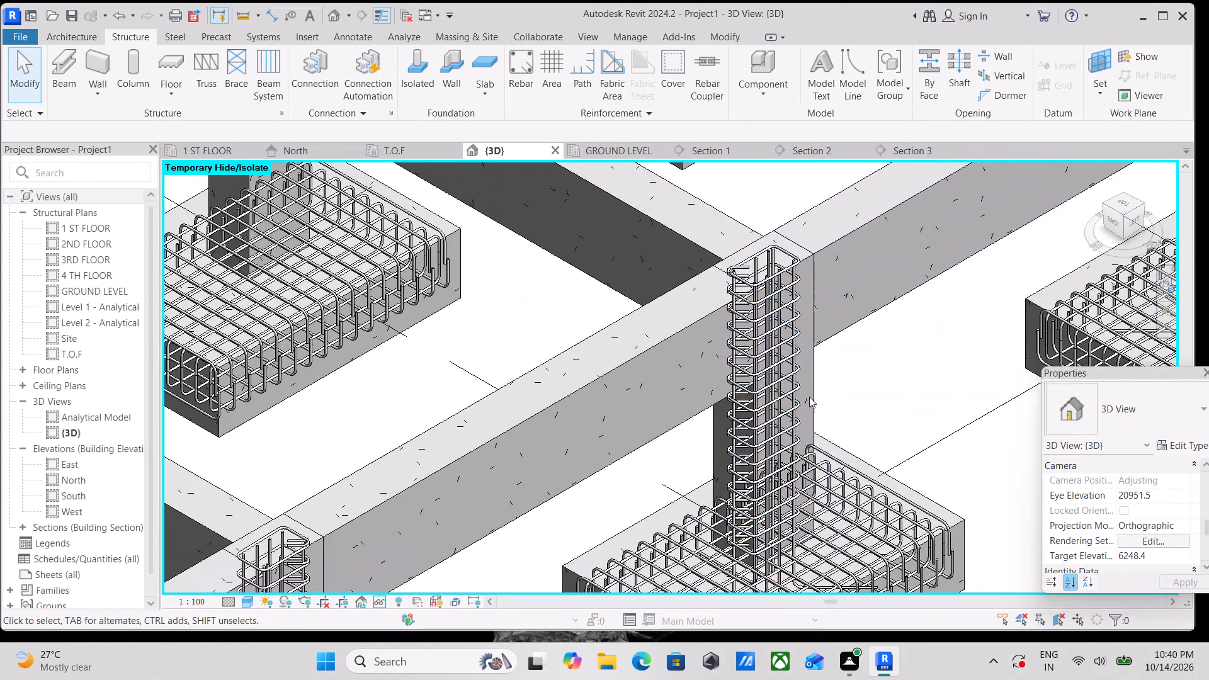
click(811, 400)
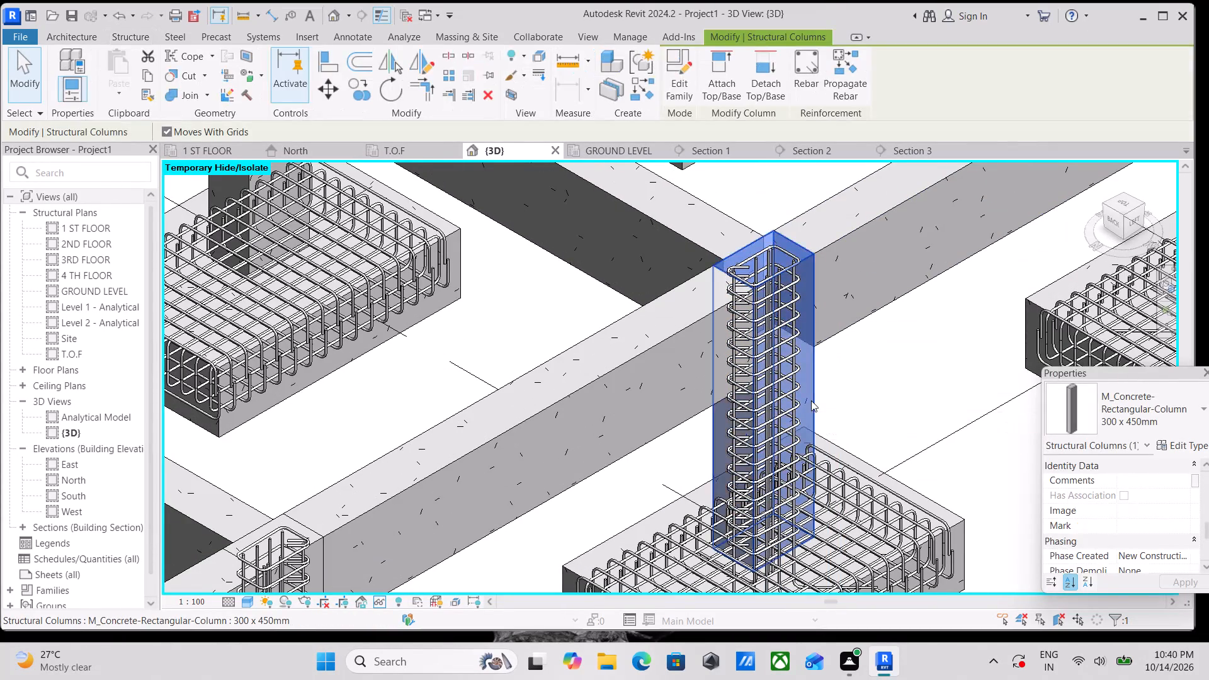
scroll(811, 400, down, 3)
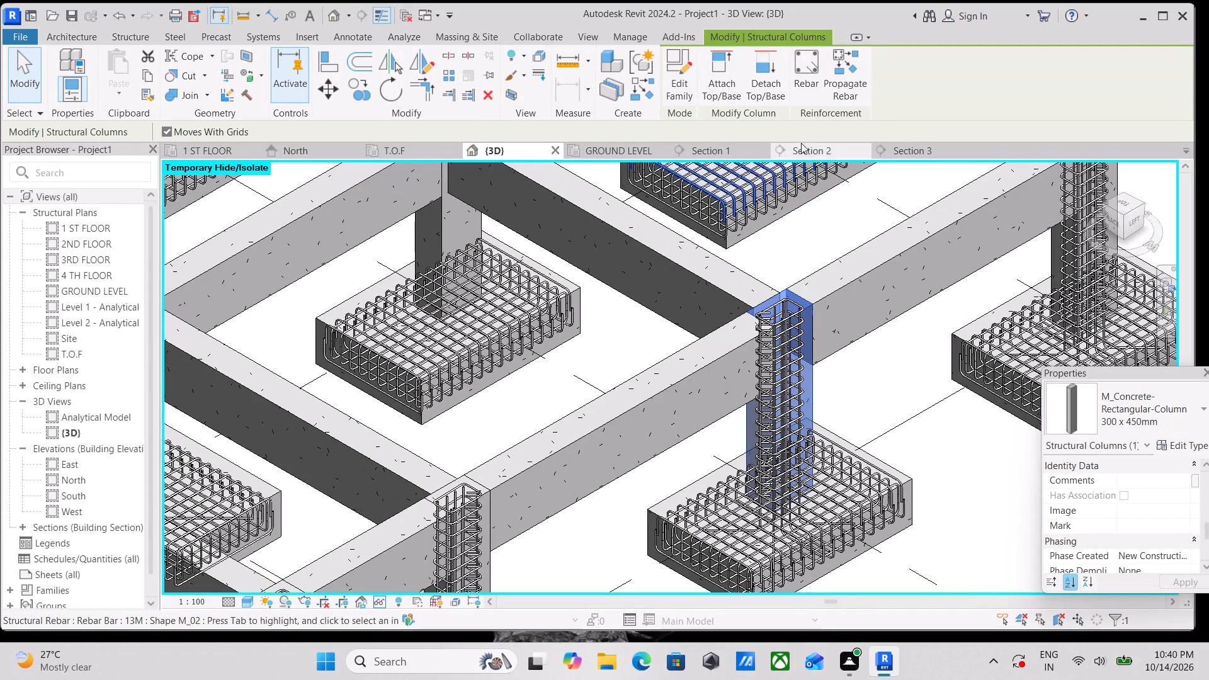
click(847, 69)
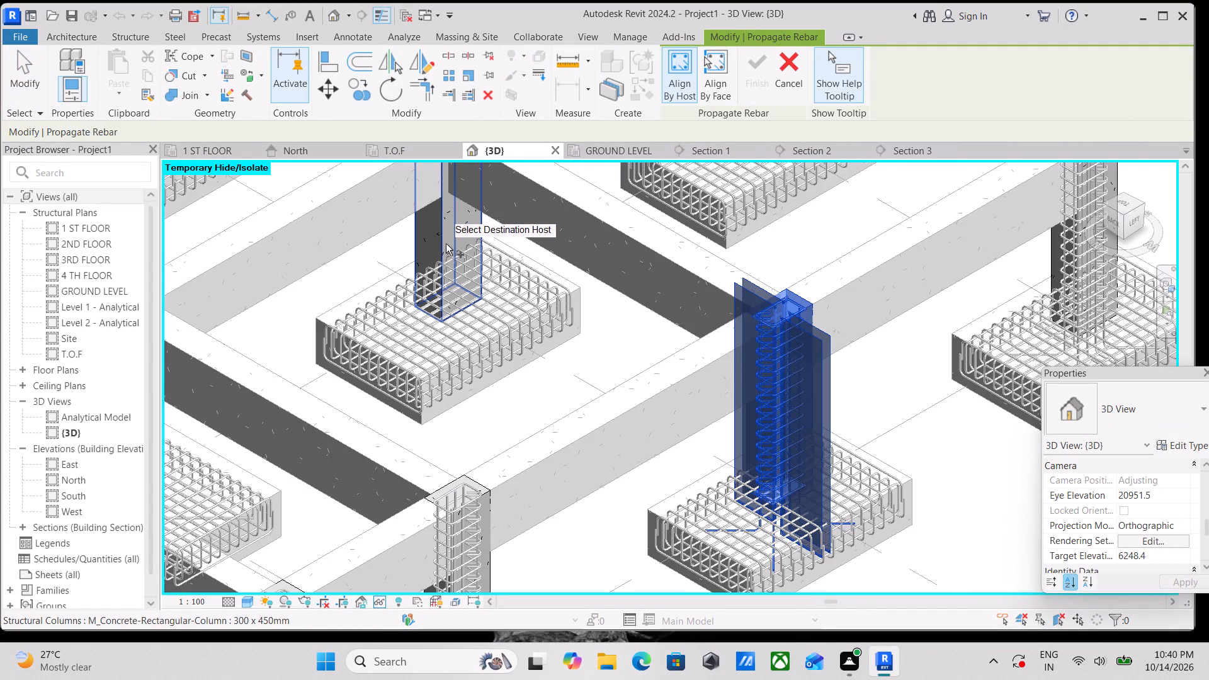
click(446, 244)
scroll(446, 244, down, 5)
middle_drag(442, 286, 544, 446)
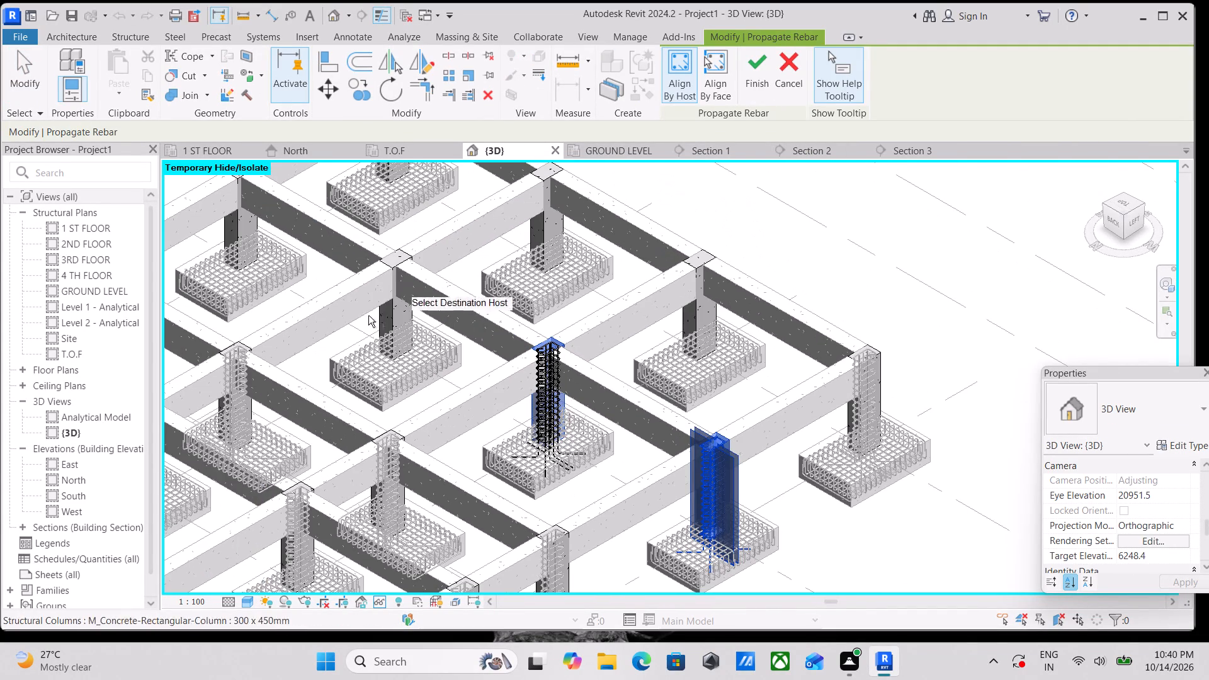
click(388, 320)
scroll(388, 320, down, 3)
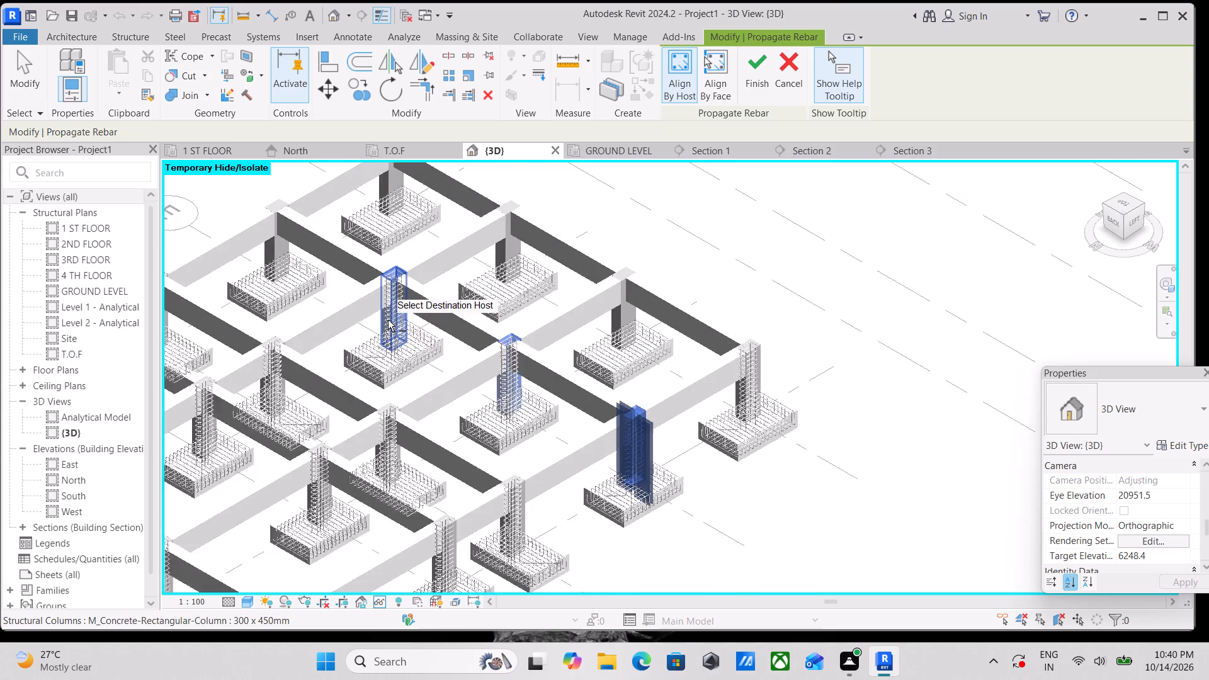
middle_drag(388, 320, 477, 392)
click(372, 344)
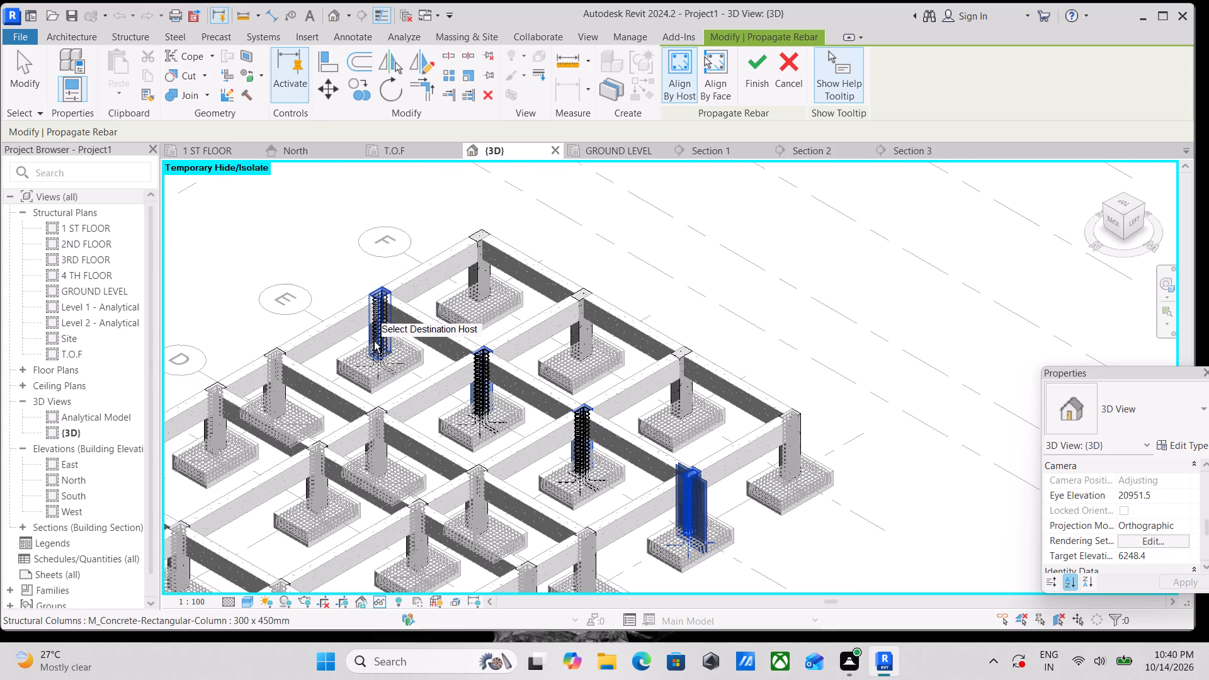
Include the grid F columns at grids 4, 3 and 2 as destinations and finish the rebar propagation.
scroll(457, 262, up, 3)
click(487, 286)
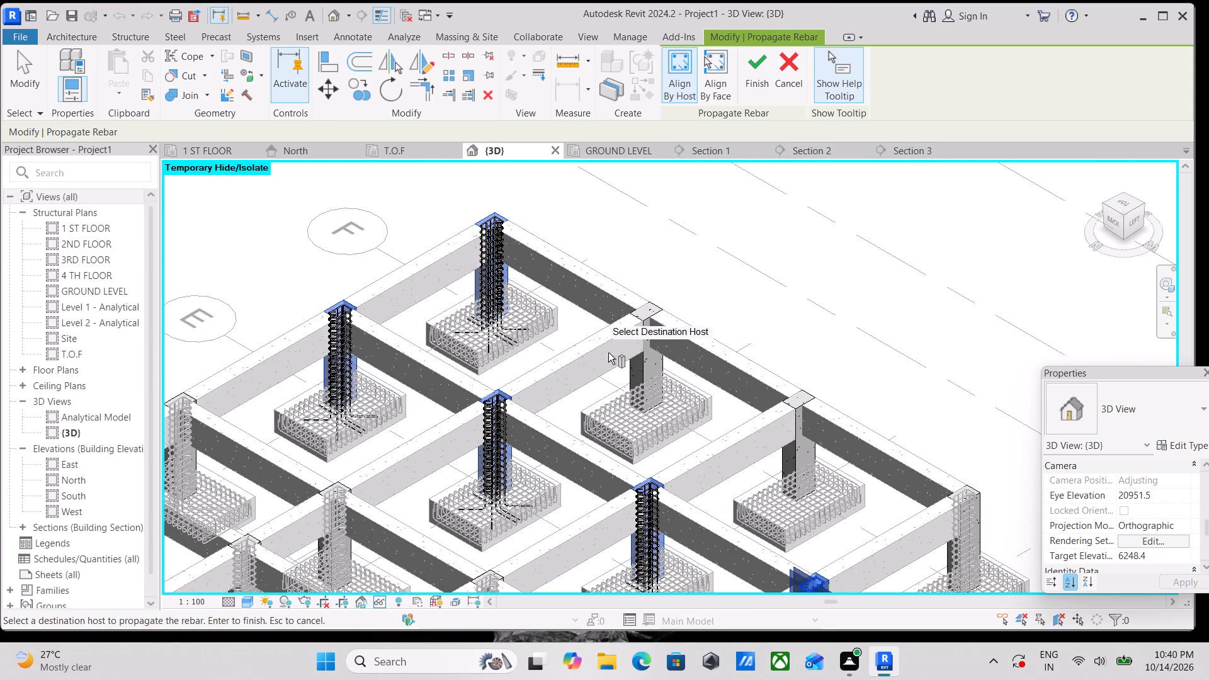
click(633, 376)
click(788, 467)
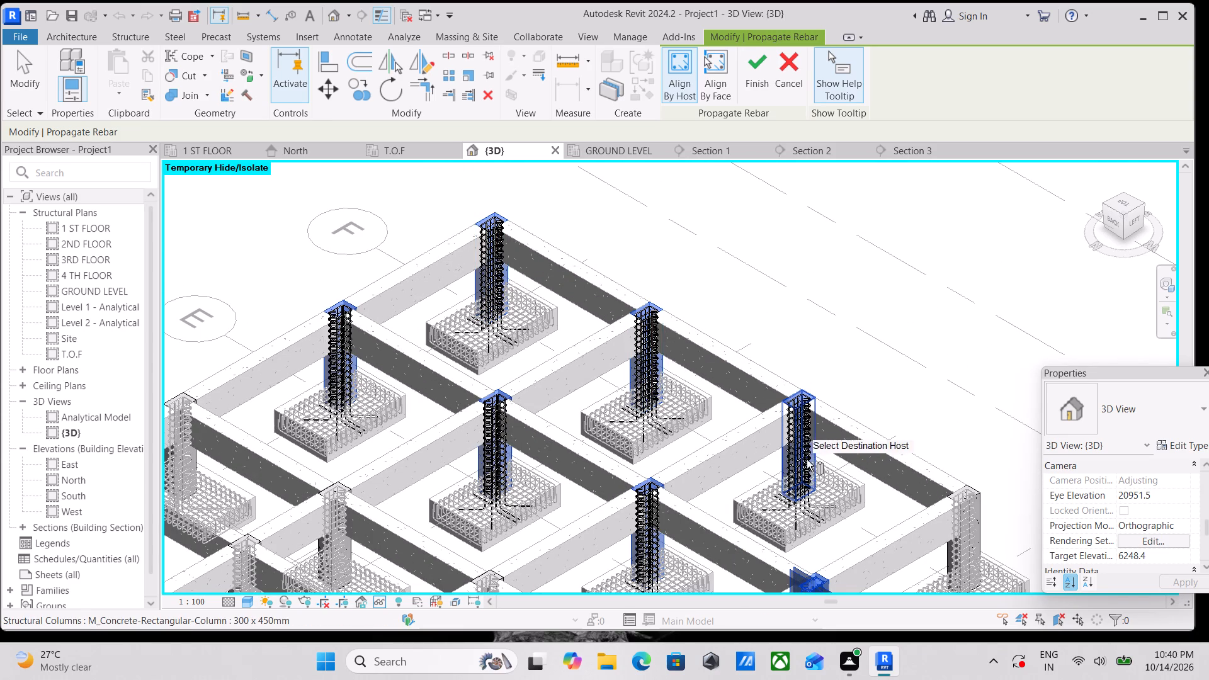
middle_drag(813, 457, 687, 258)
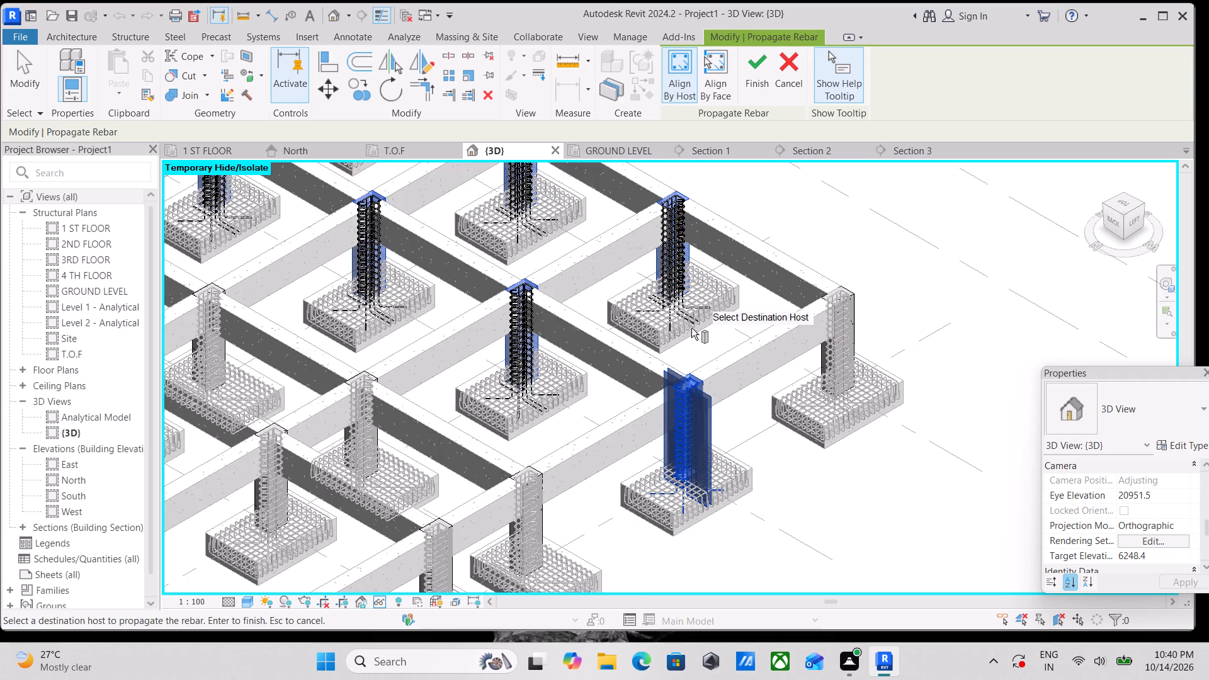
scroll(690, 327, down, 3)
scroll(629, 326, down, 1)
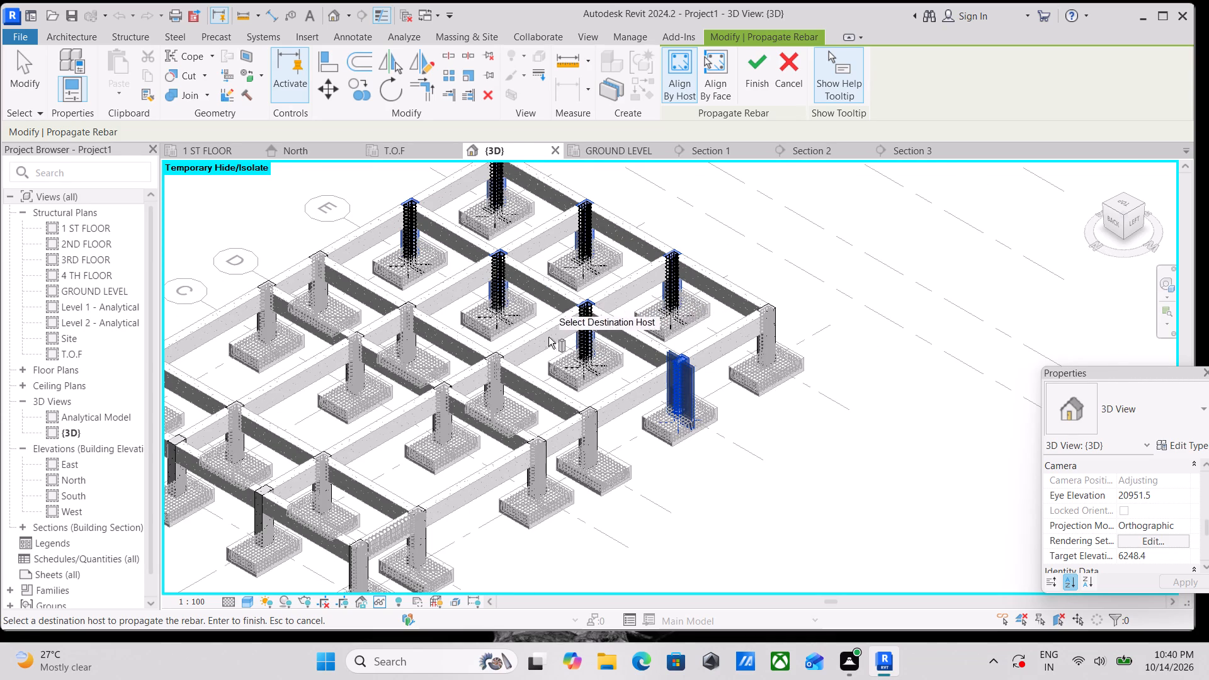
scroll(534, 337, down, 1)
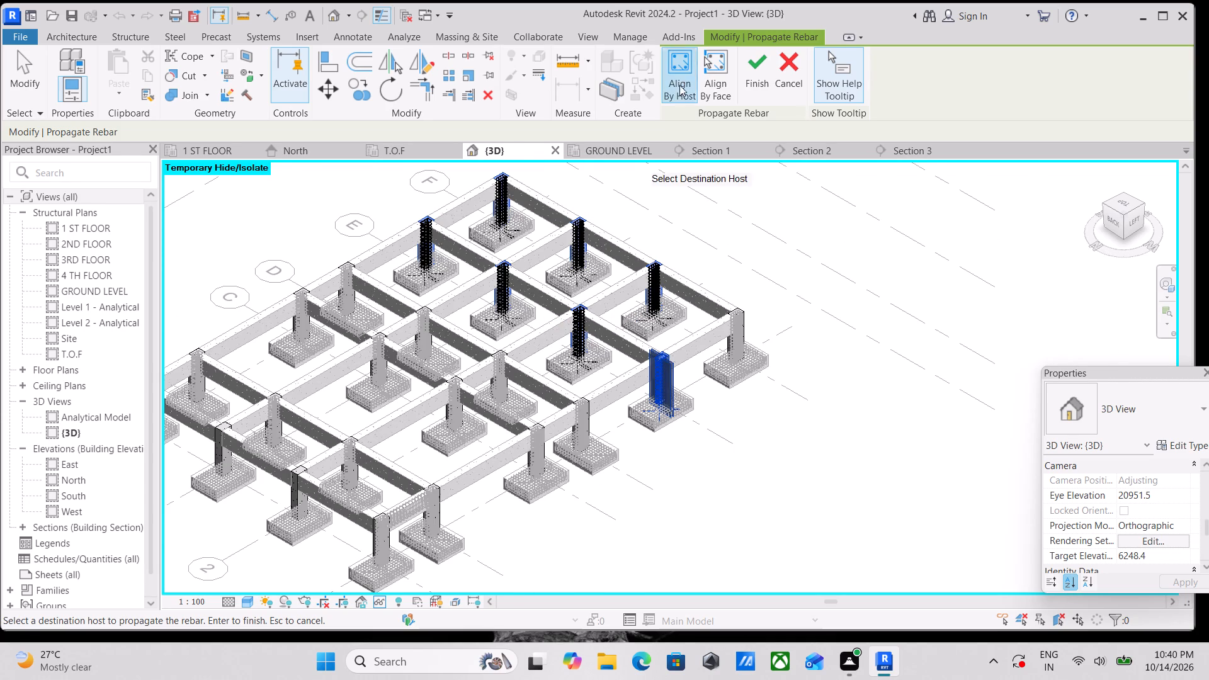
click(755, 71)
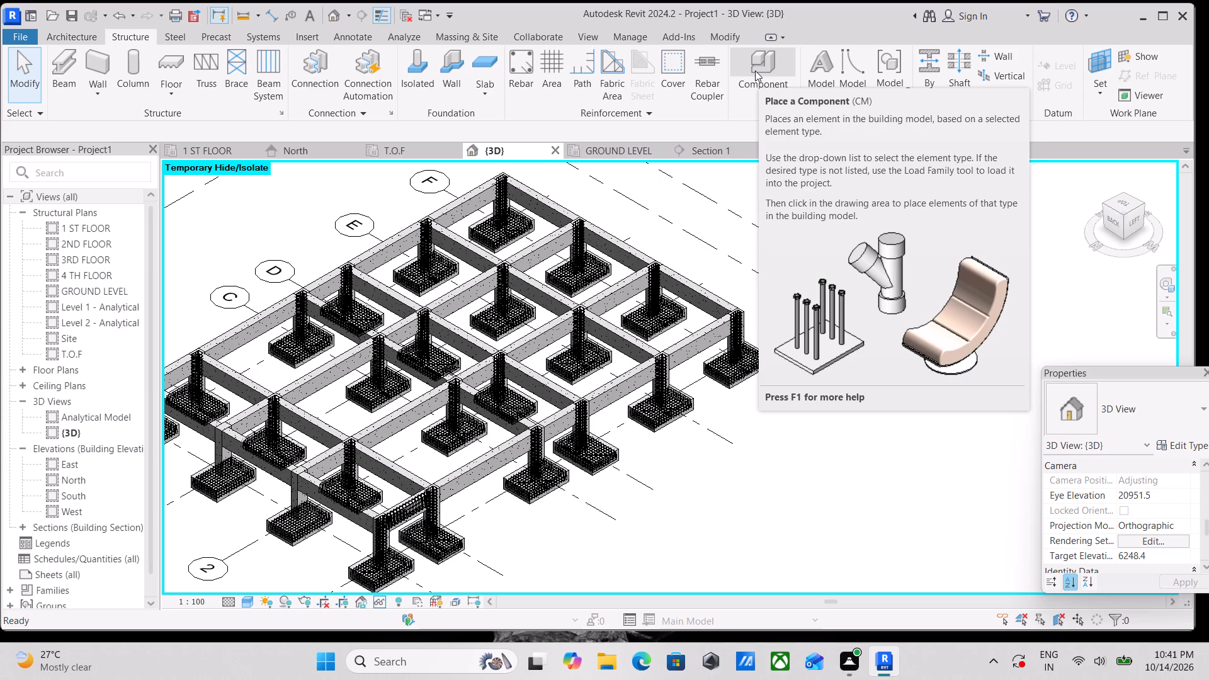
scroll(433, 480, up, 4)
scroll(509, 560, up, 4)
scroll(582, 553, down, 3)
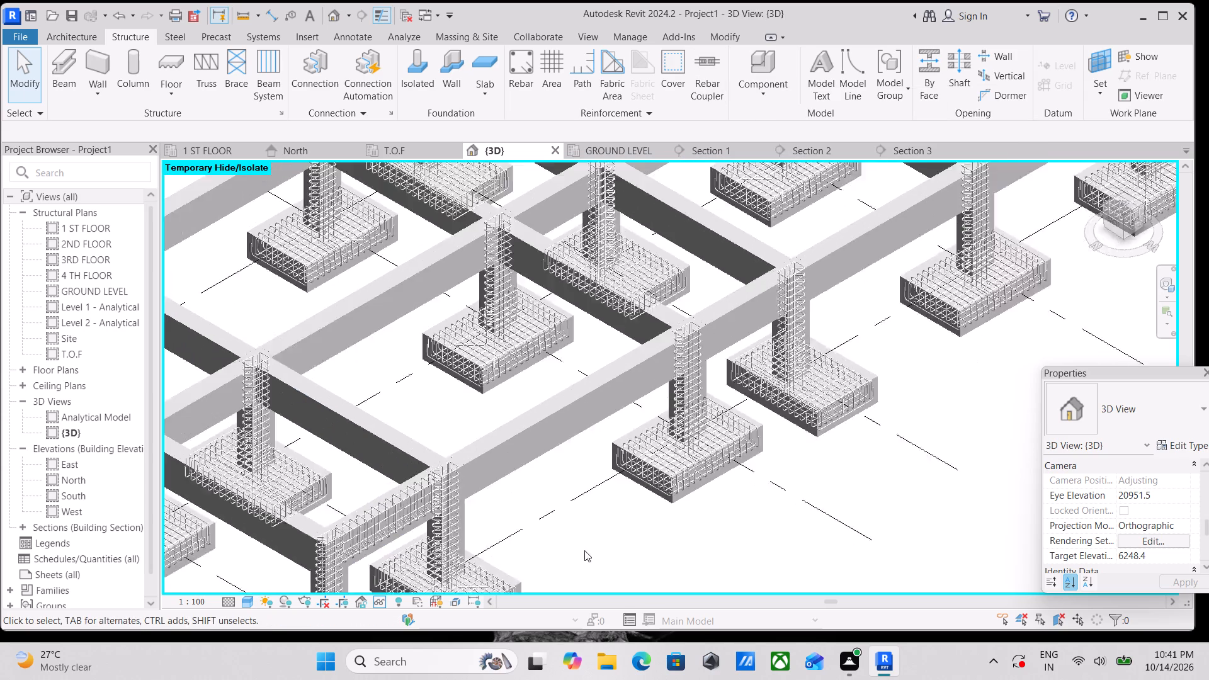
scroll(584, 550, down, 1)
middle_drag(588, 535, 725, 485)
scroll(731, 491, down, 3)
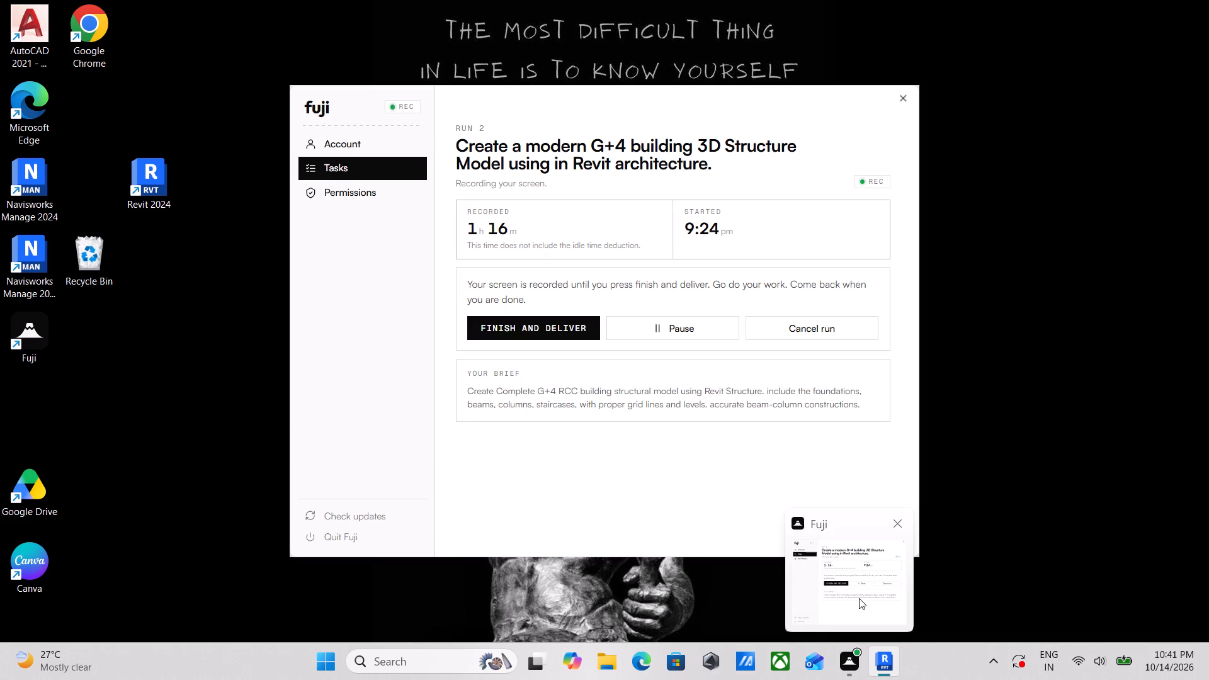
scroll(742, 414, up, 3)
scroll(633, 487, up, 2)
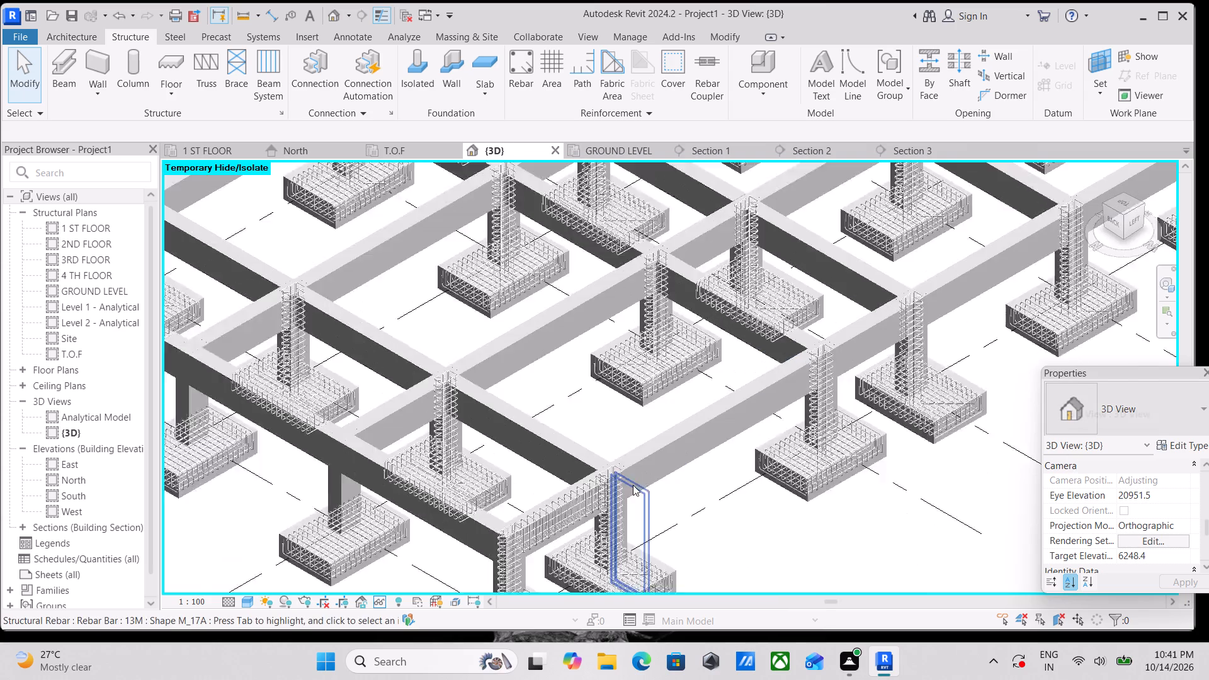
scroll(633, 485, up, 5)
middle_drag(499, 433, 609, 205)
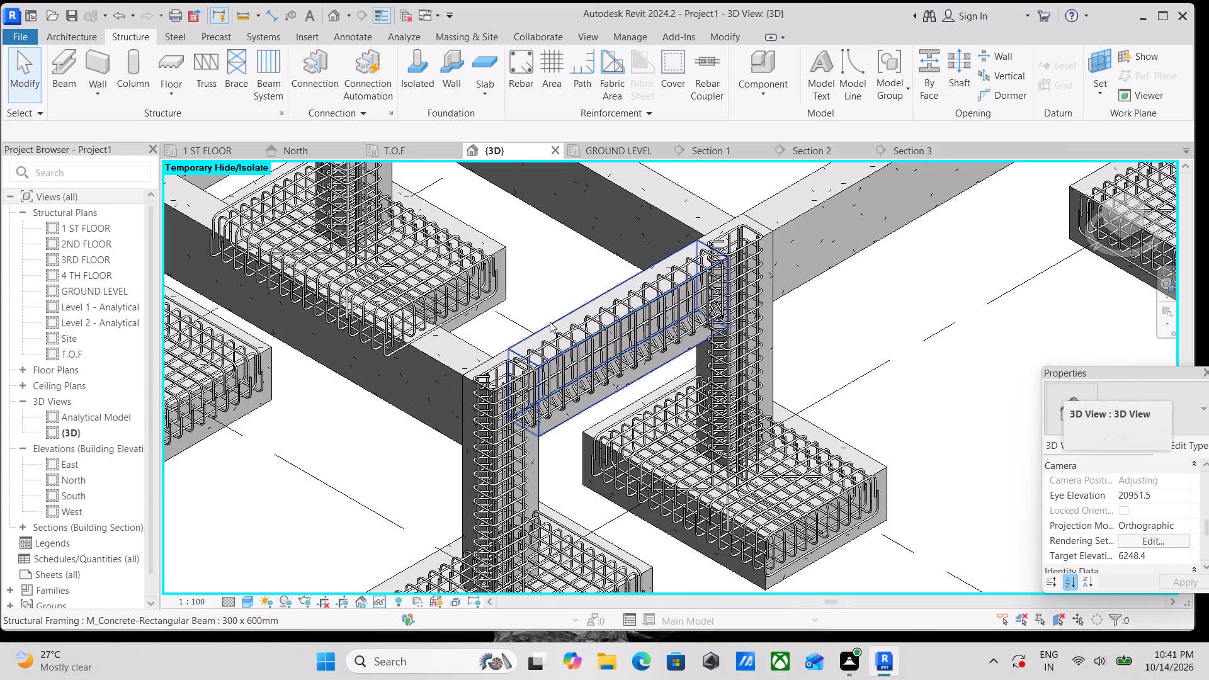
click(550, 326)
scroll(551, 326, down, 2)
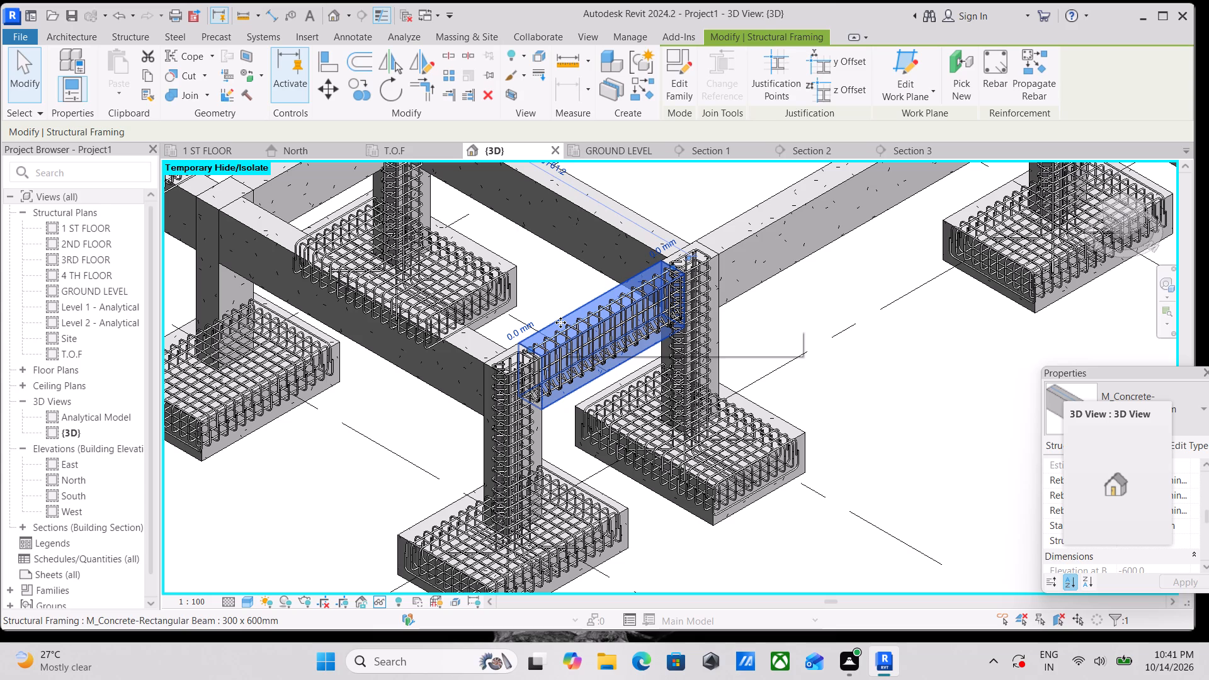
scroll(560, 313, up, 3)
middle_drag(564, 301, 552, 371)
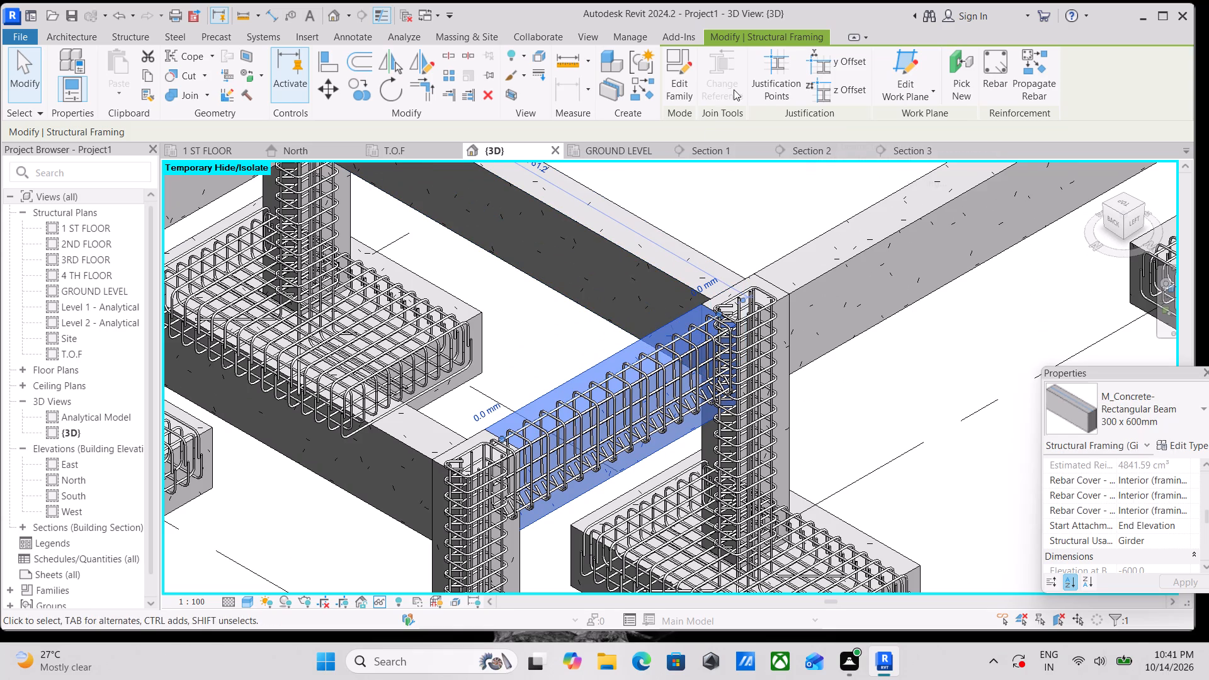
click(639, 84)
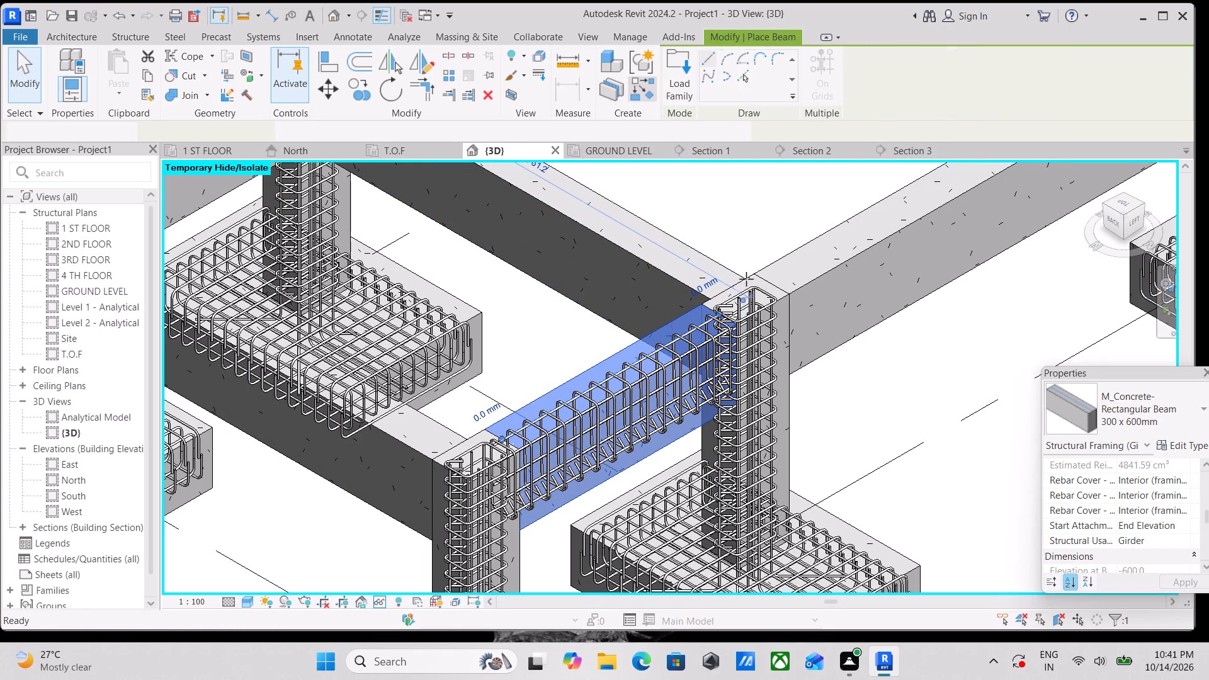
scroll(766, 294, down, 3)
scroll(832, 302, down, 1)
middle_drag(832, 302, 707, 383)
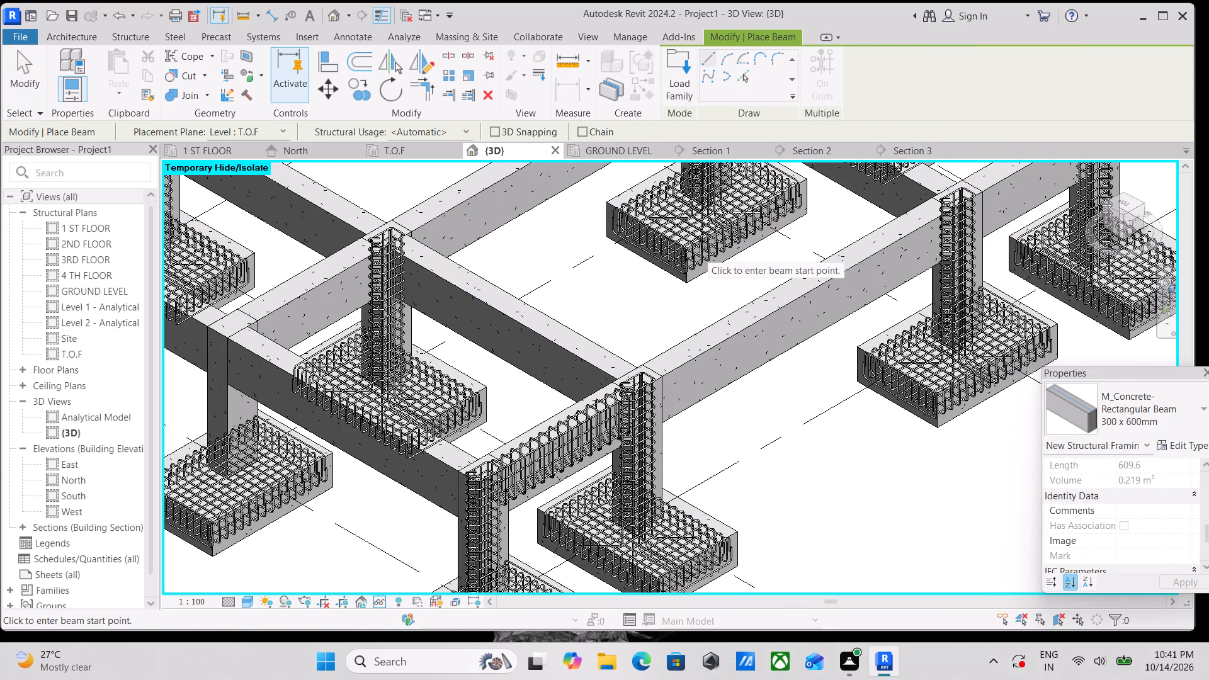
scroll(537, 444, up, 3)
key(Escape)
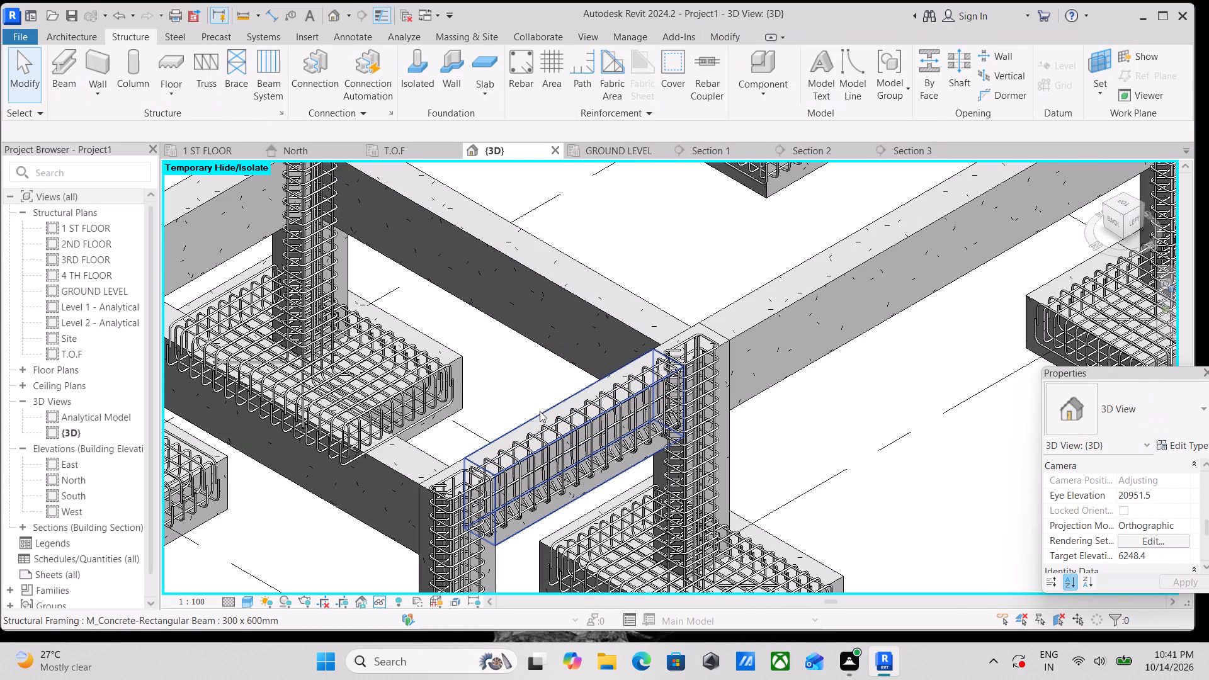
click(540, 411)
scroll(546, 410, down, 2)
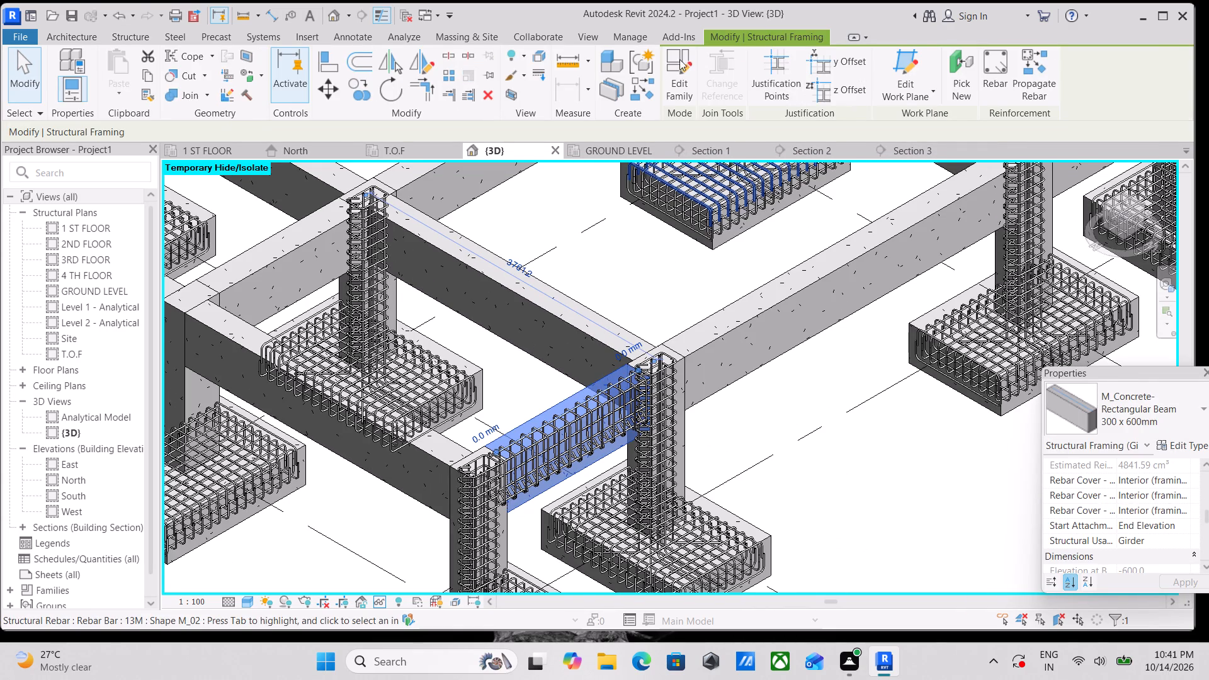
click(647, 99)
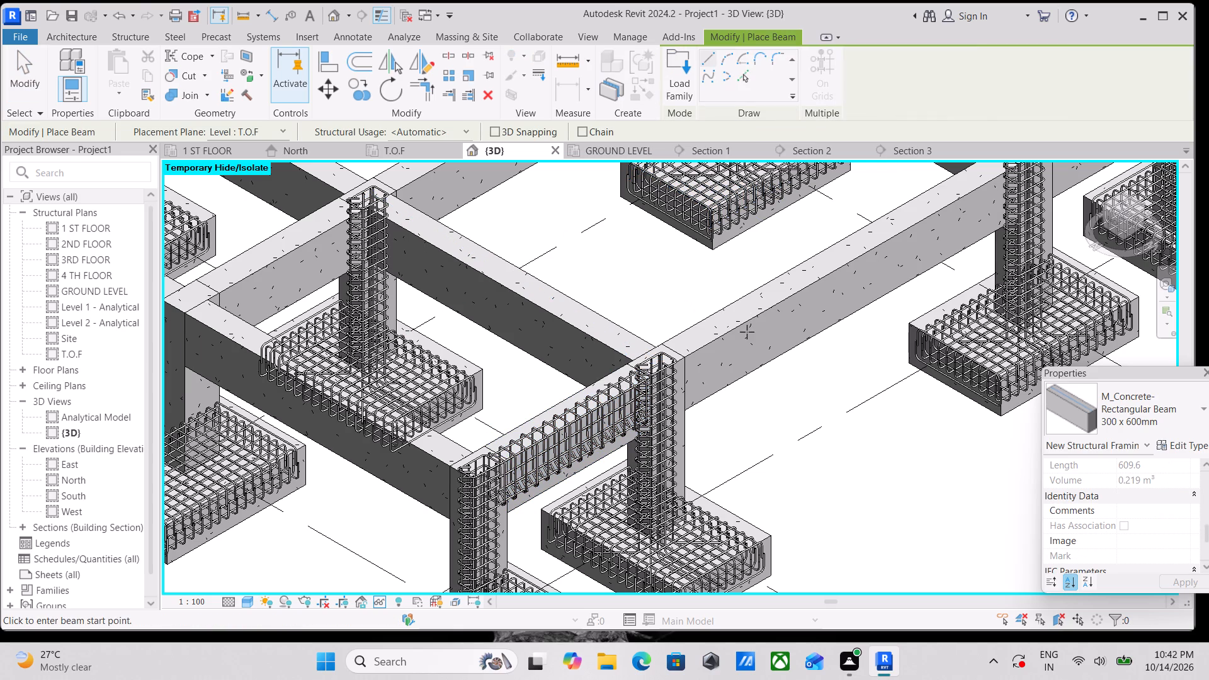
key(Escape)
Start propagating rebar from the grid 1 beam between grids A and B, aligned by host, choosing the other grid 1 beams from B to F.
scroll(569, 355, down, 3)
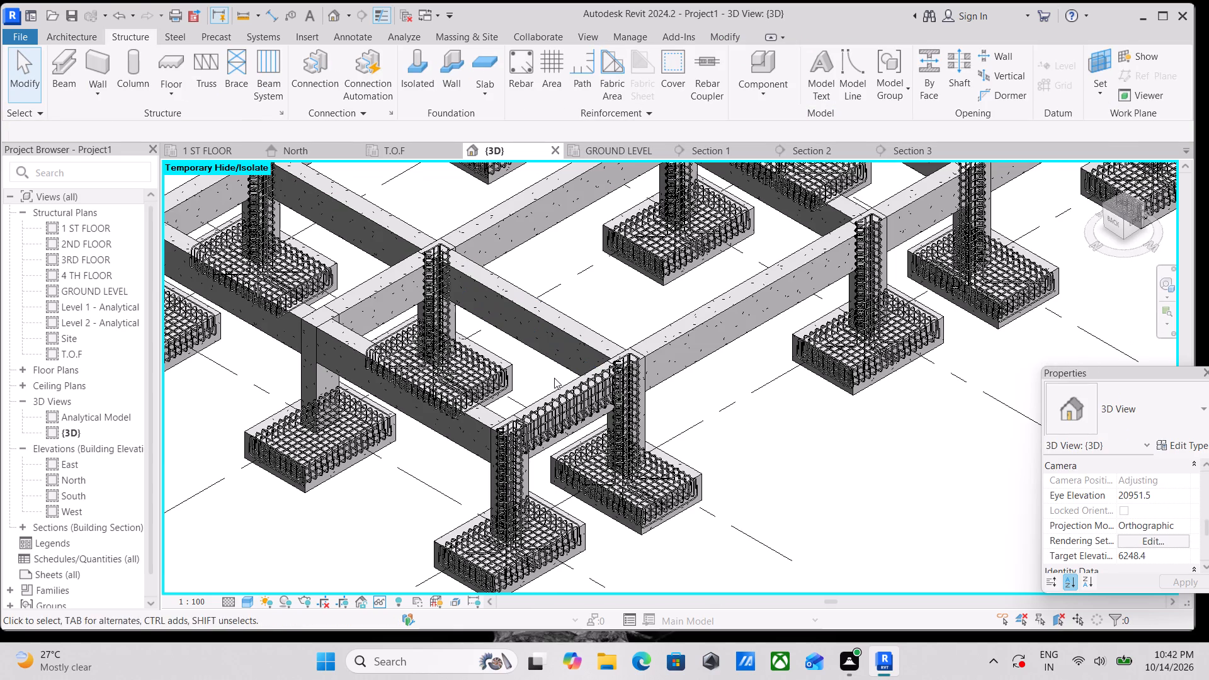
scroll(569, 392, up, 2)
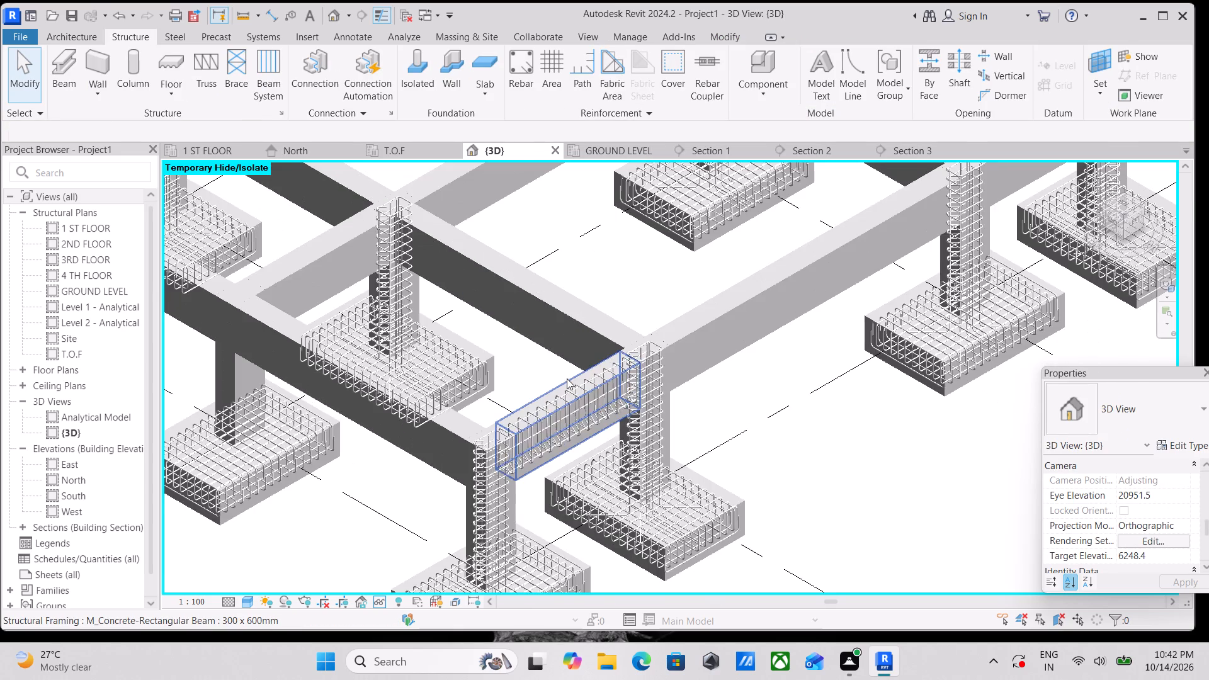
click(567, 378)
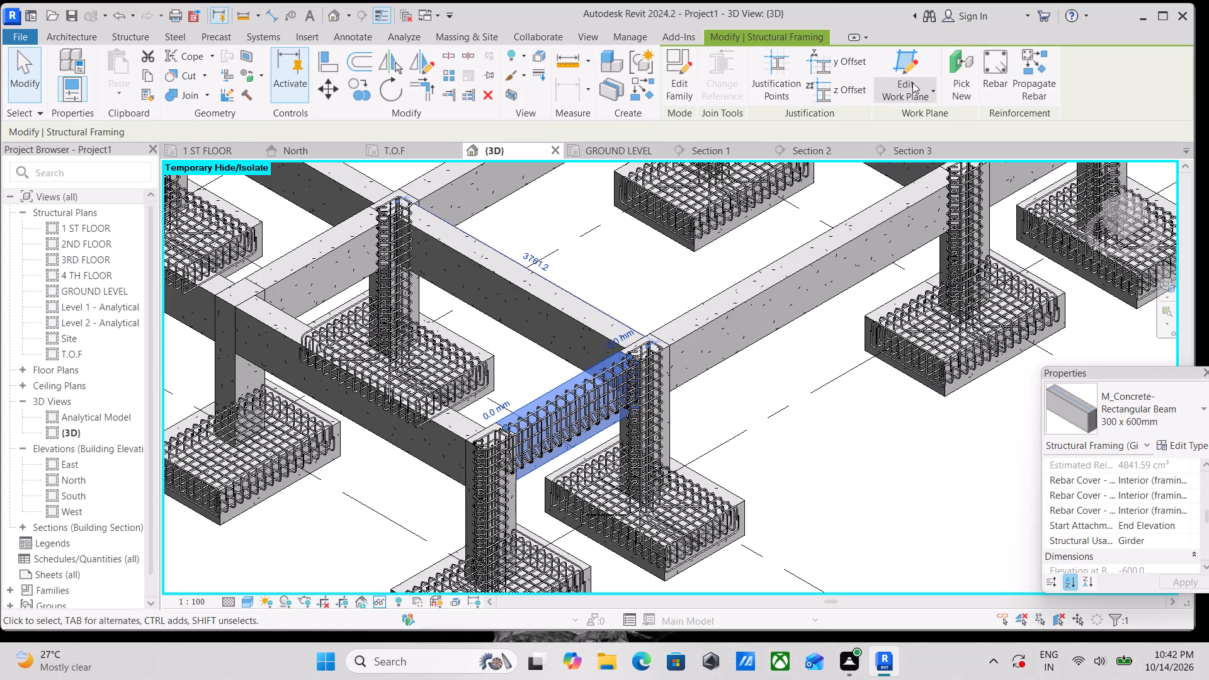
click(1027, 67)
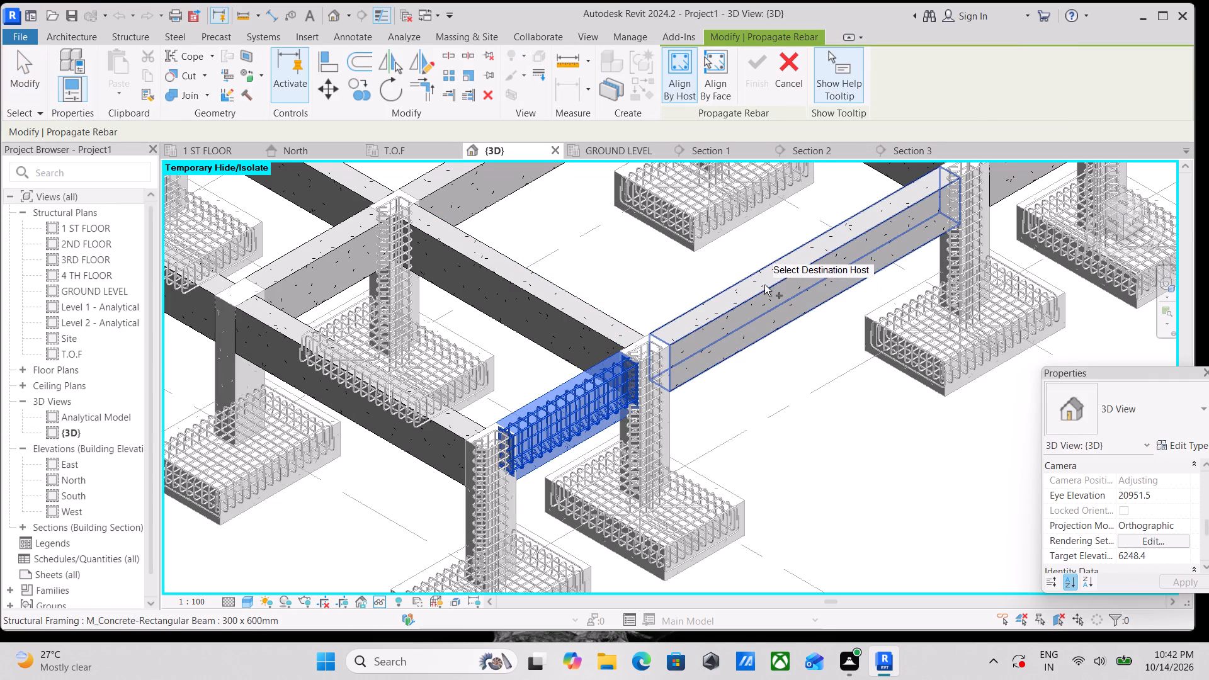
click(764, 285)
scroll(837, 265, down, 3)
middle_drag(837, 265, 671, 422)
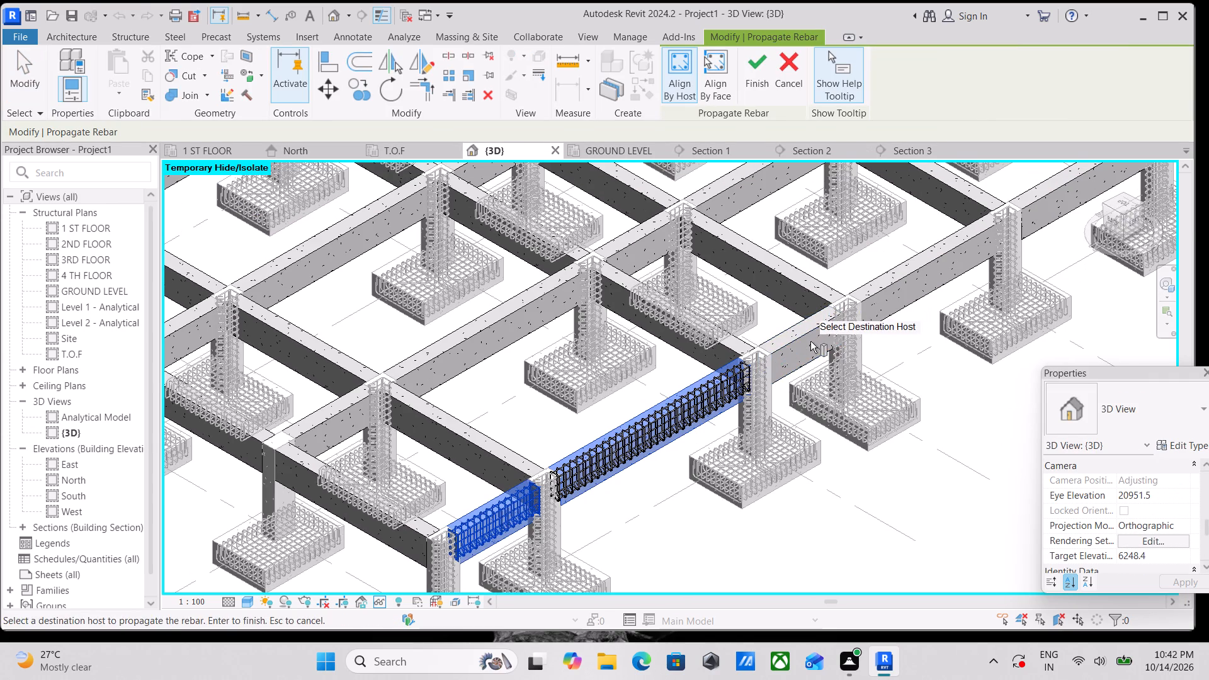
click(804, 334)
click(910, 266)
middle_drag(915, 263, 702, 387)
scroll(912, 263, down, 1)
click(827, 317)
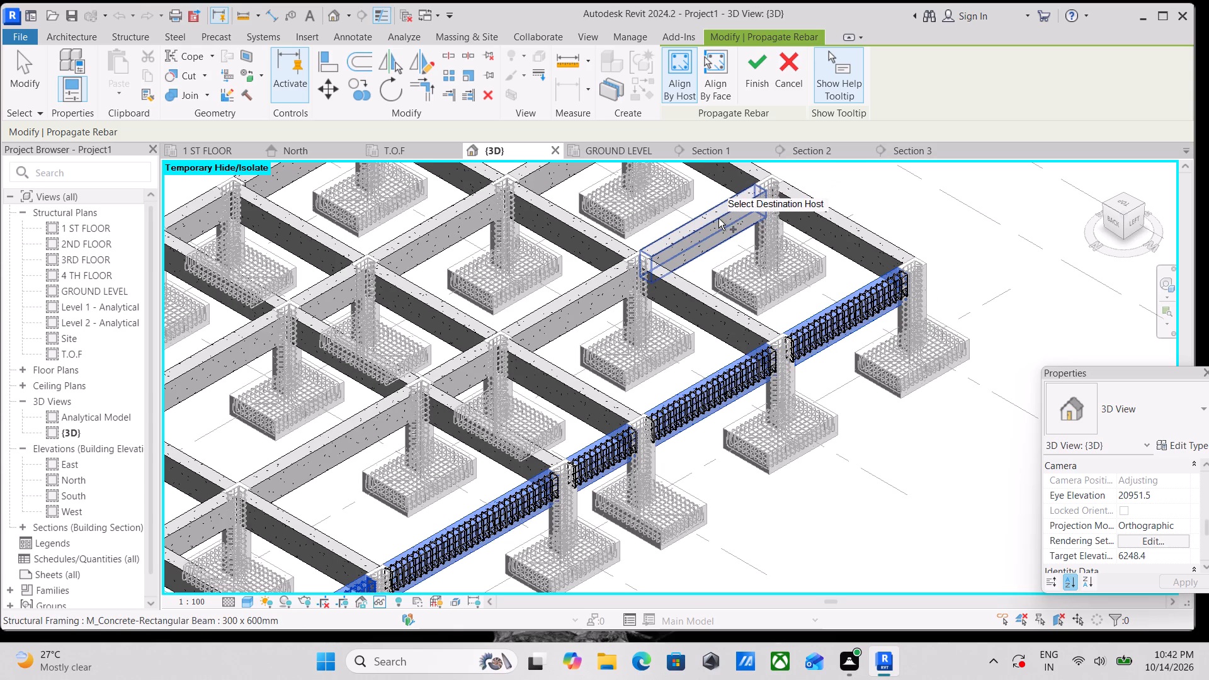
Add all the grid 2 beams from grid A to F and the grid A beam between grids 1 and 2 as destinations.
click(718, 218)
middle_drag(675, 270, 848, 191)
click(742, 231)
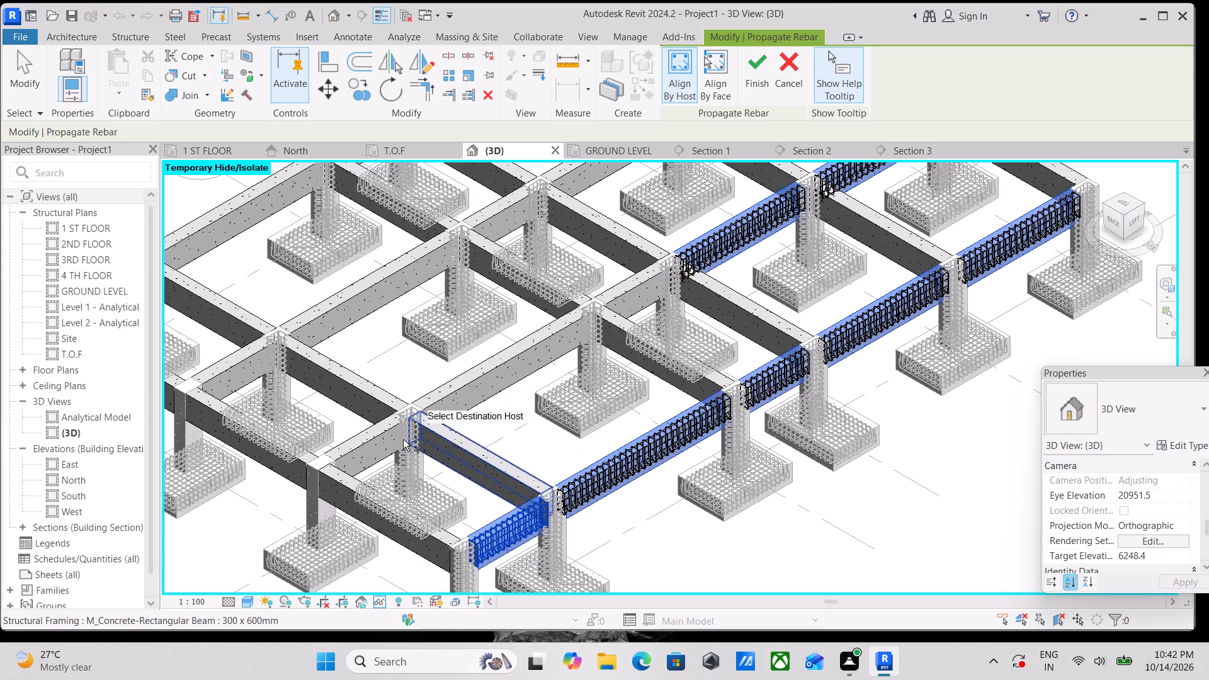
click(355, 485)
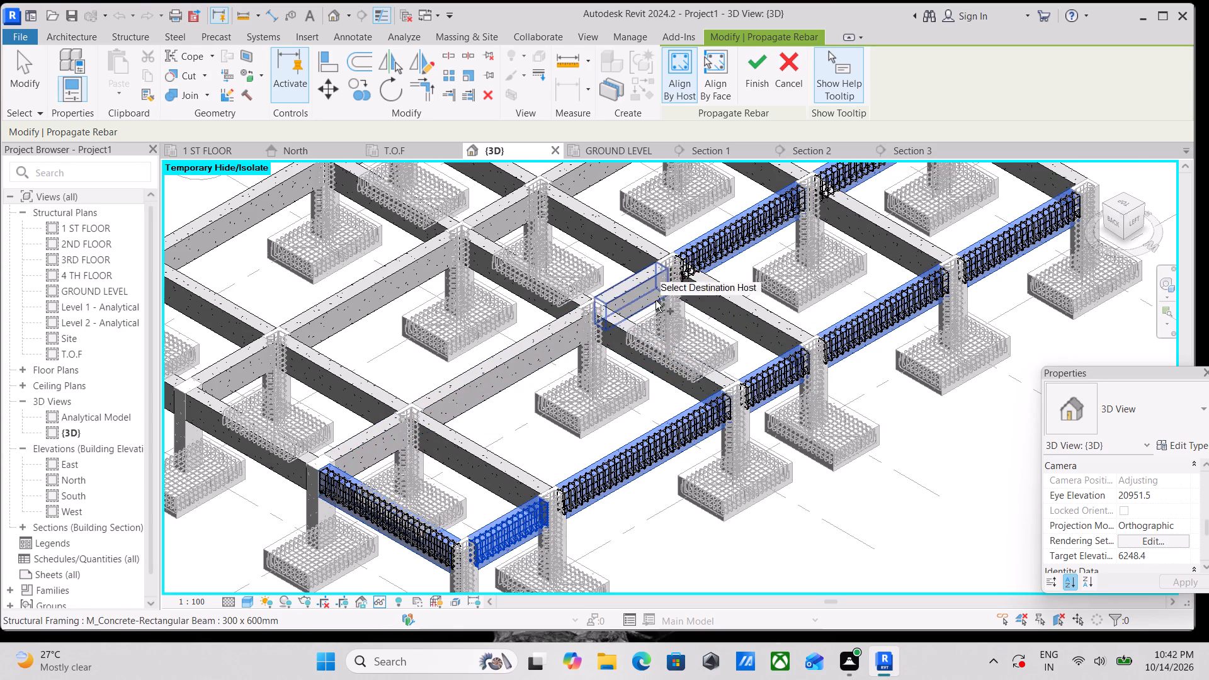
click(633, 292)
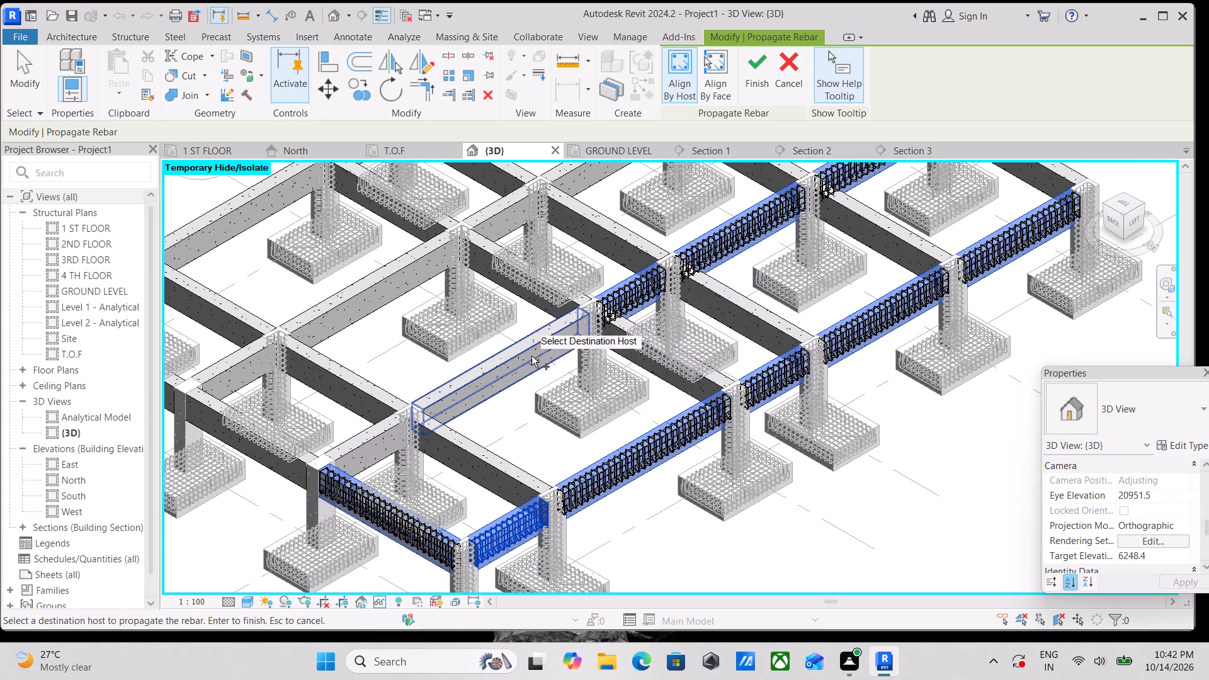
click(531, 353)
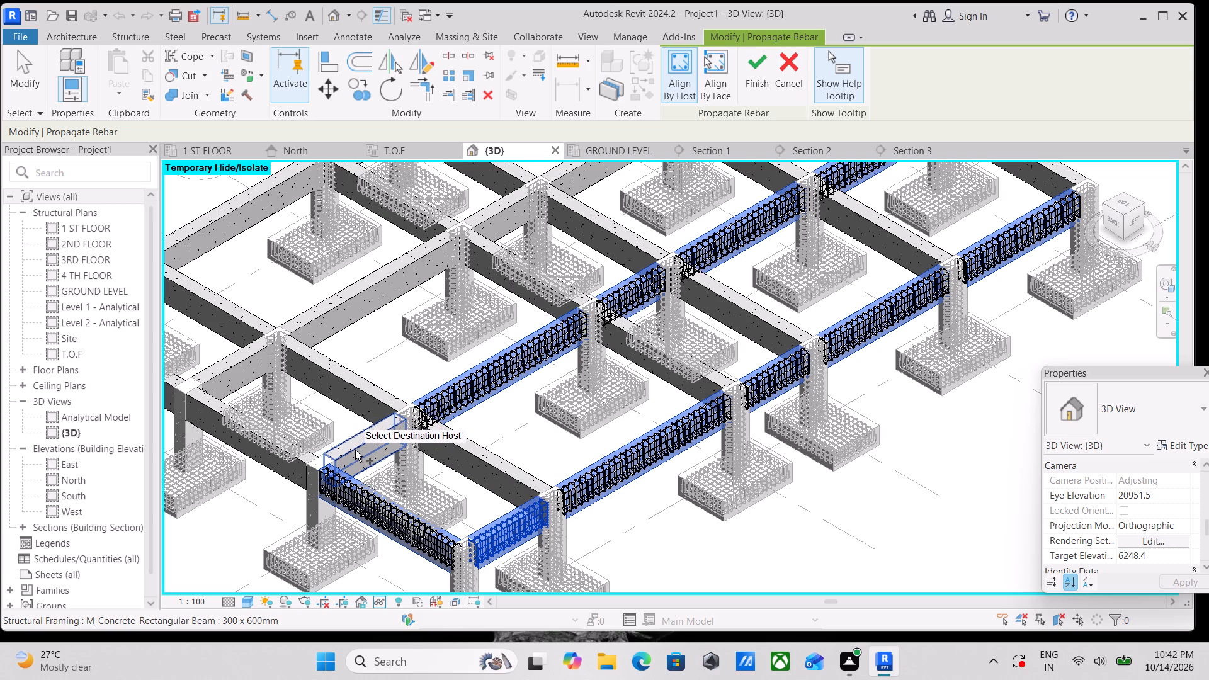
click(355, 450)
Add all the grid 3 beams from grid A to F as destinations for the beam rebar.
scroll(356, 439, down, 2)
middle_drag(356, 439, 575, 446)
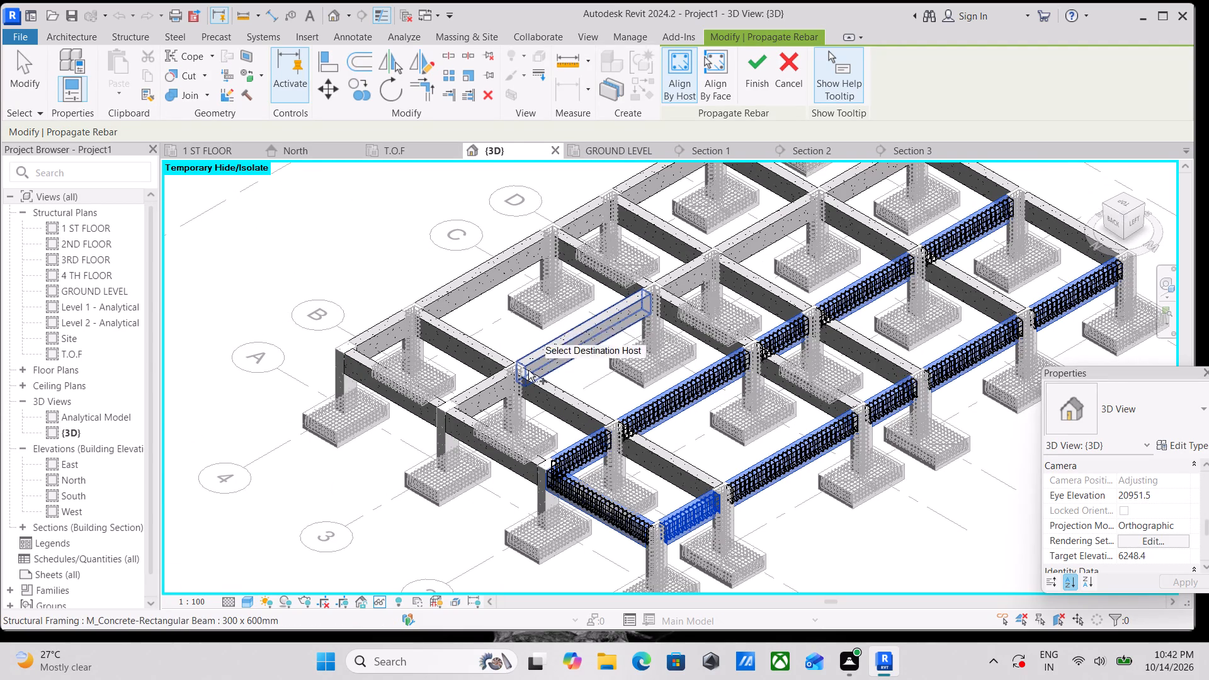
click(498, 389)
click(553, 351)
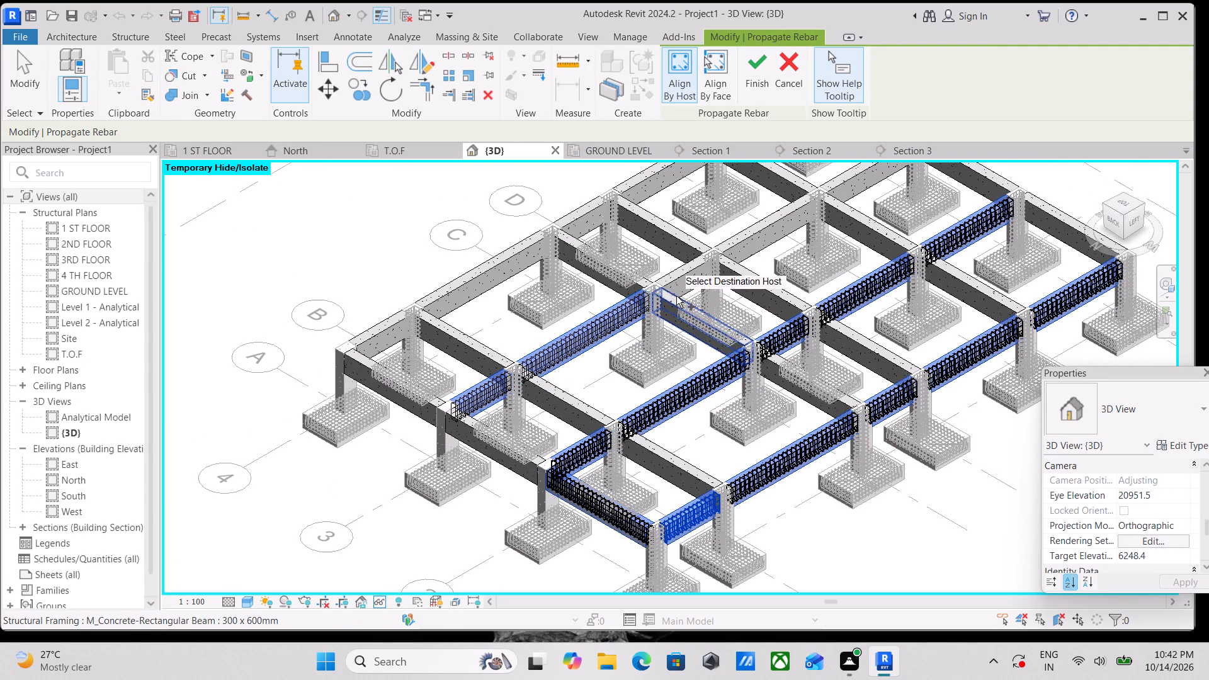
click(678, 281)
click(759, 222)
middle_drag(780, 230, 740, 316)
click(812, 254)
Add all the grid 4 beams from grid F to A as destinations for the beam rebar.
click(715, 200)
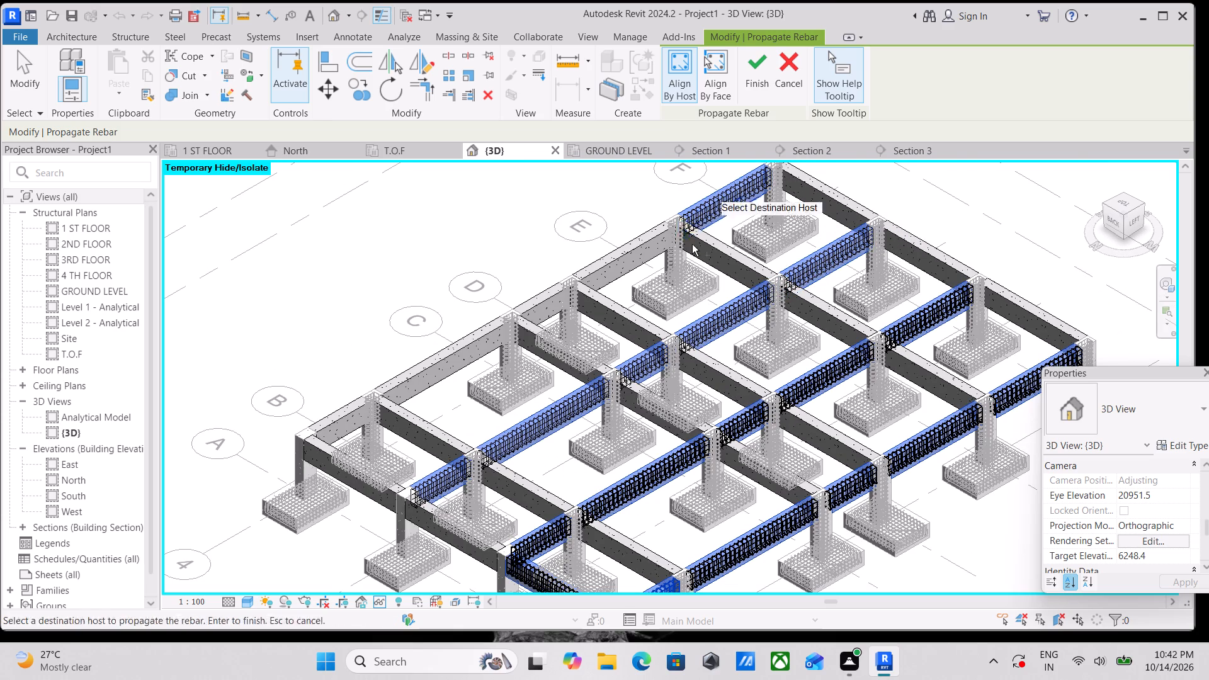
click(607, 264)
click(537, 307)
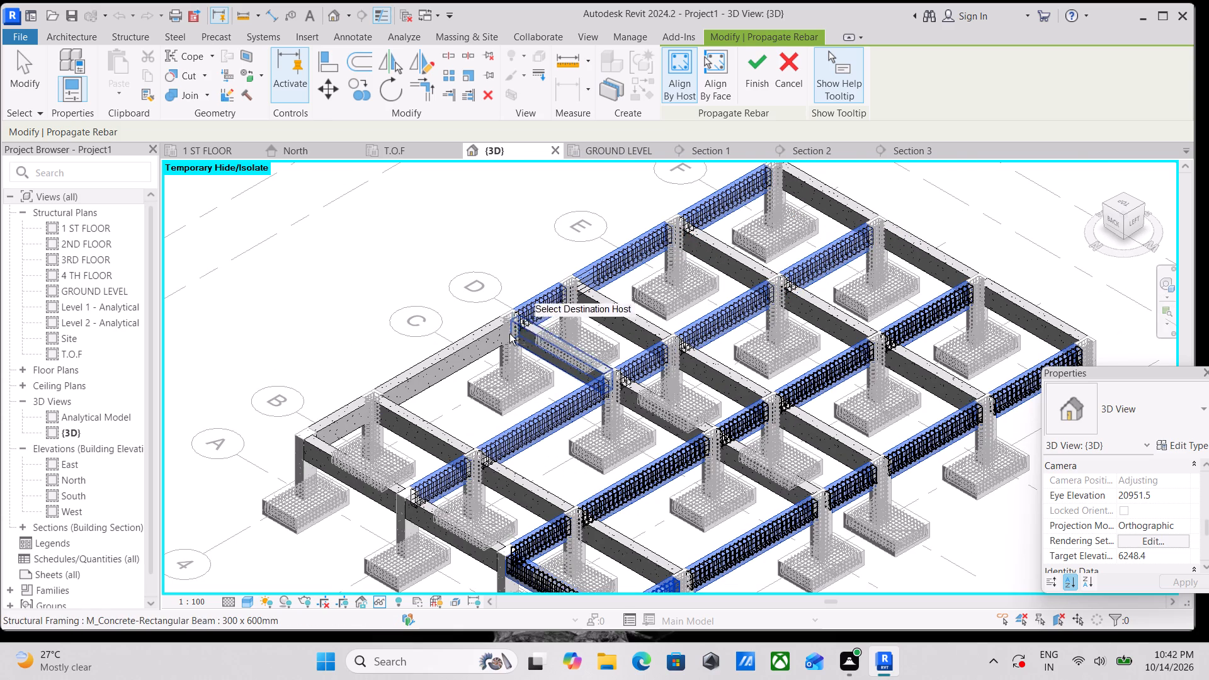
click(469, 337)
click(339, 417)
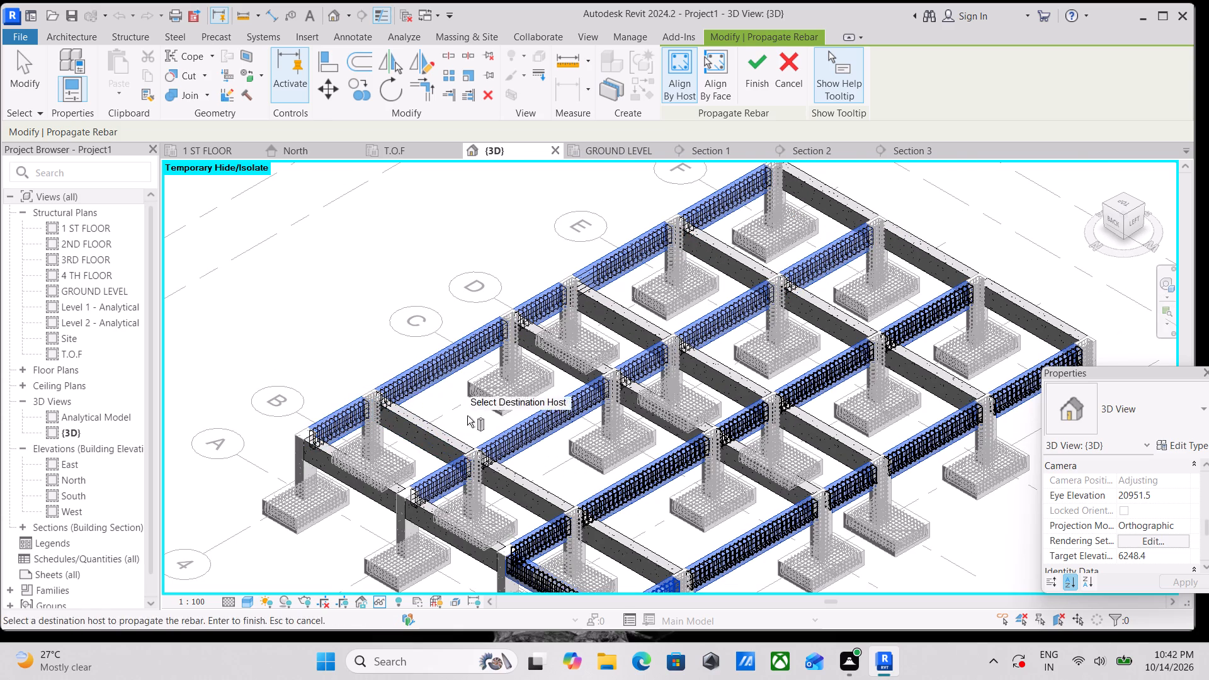
Add the cross beams on grids F and E, between grids 1 and 4, as destinations for the beam rebar.
click(843, 208)
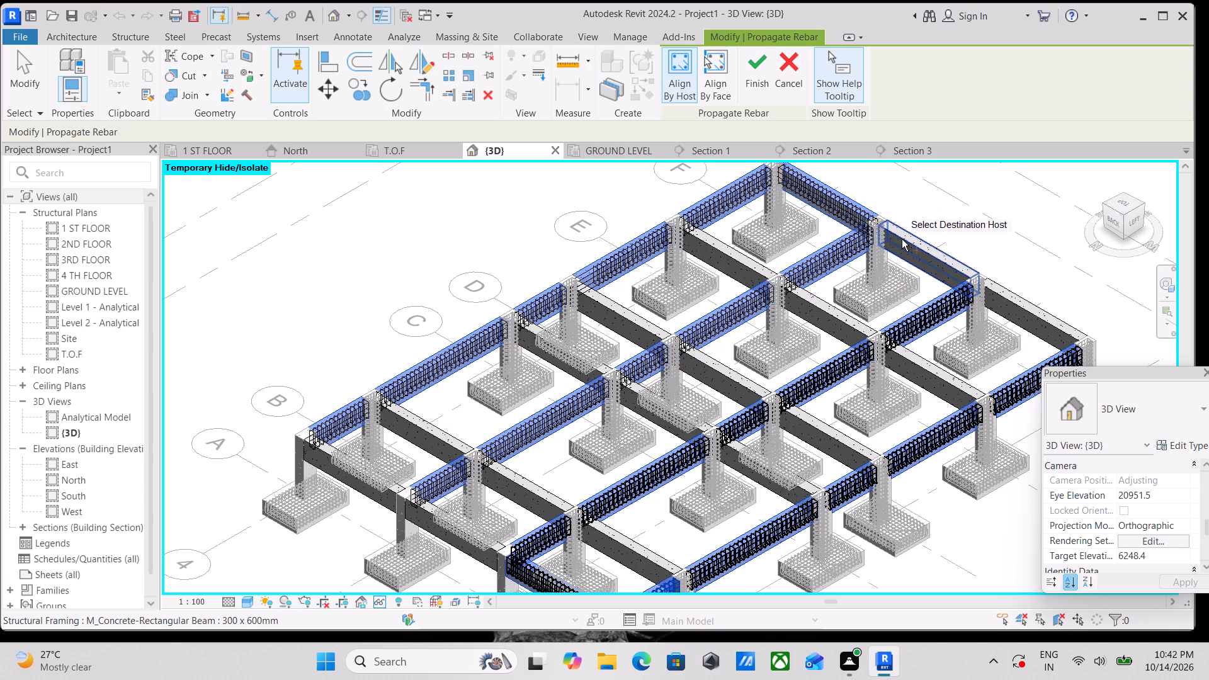
click(930, 250)
click(1013, 300)
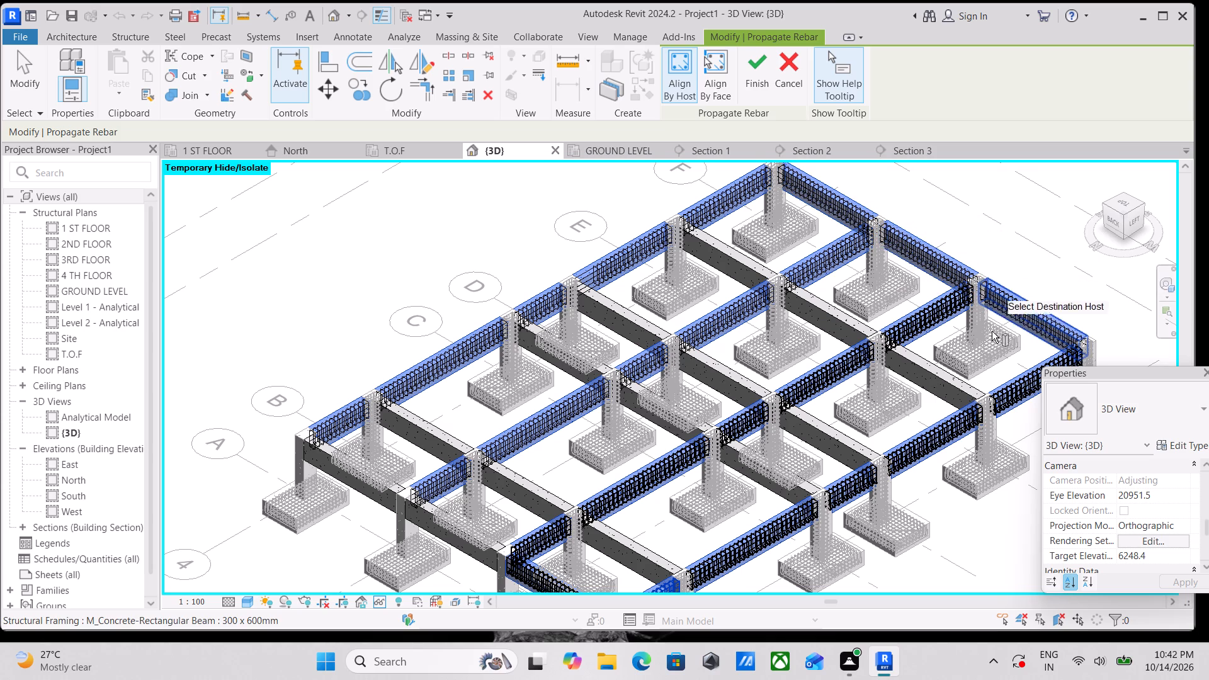
click(923, 376)
click(834, 323)
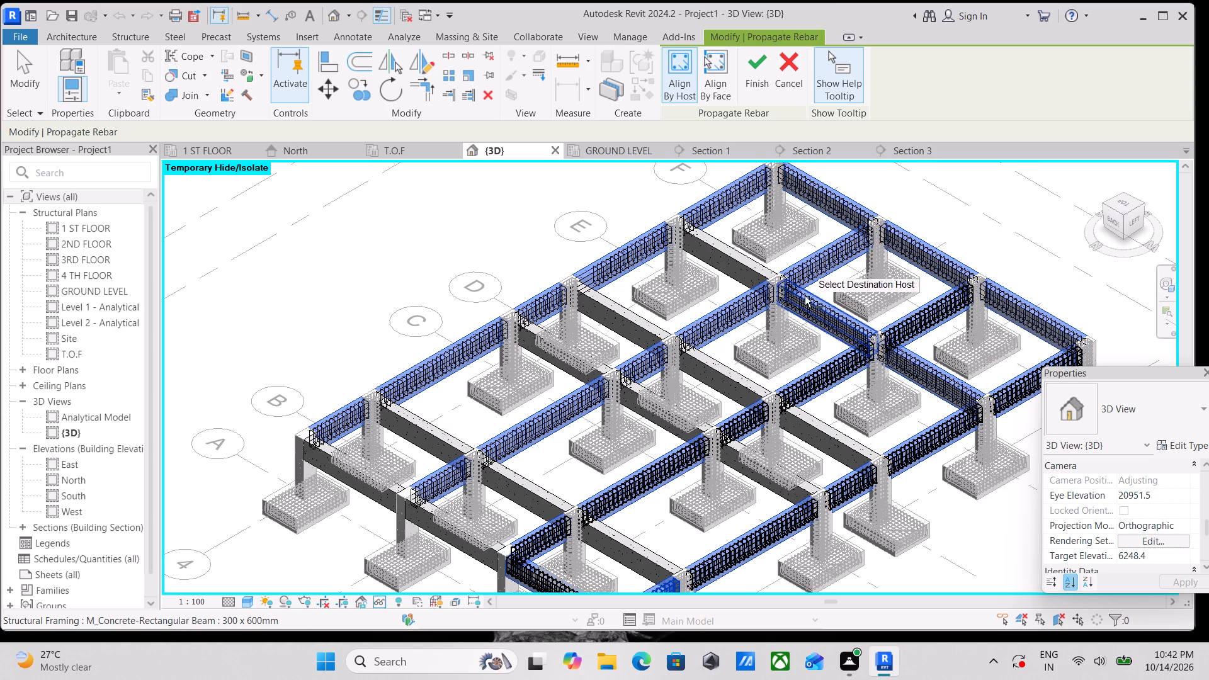
click(744, 266)
Add the cross beams on grids D and C, between grids 1 and 4, as destinations for the beam rebar.
click(622, 312)
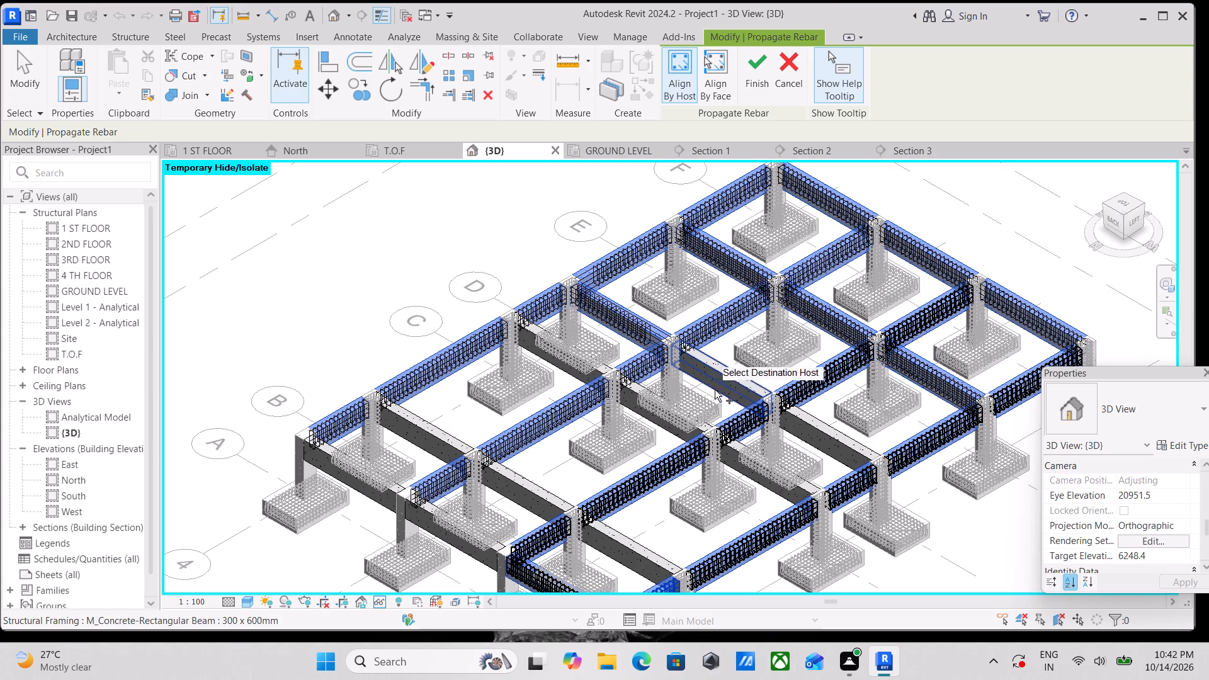
click(721, 392)
click(823, 441)
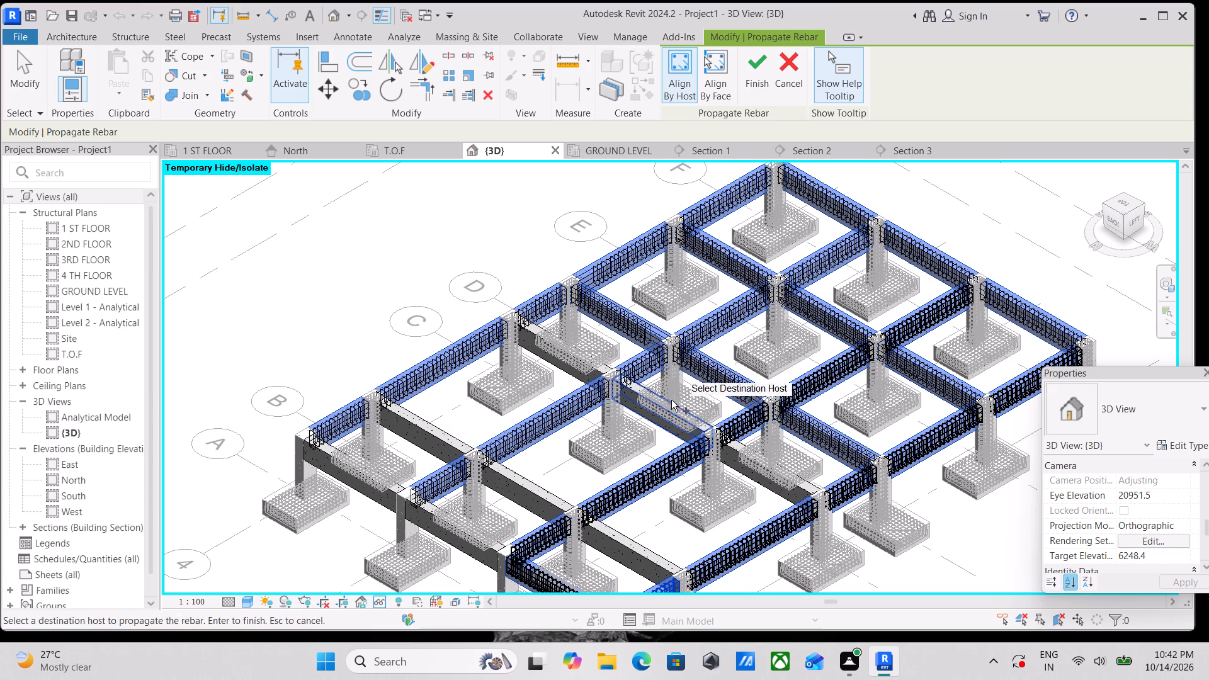
click(658, 407)
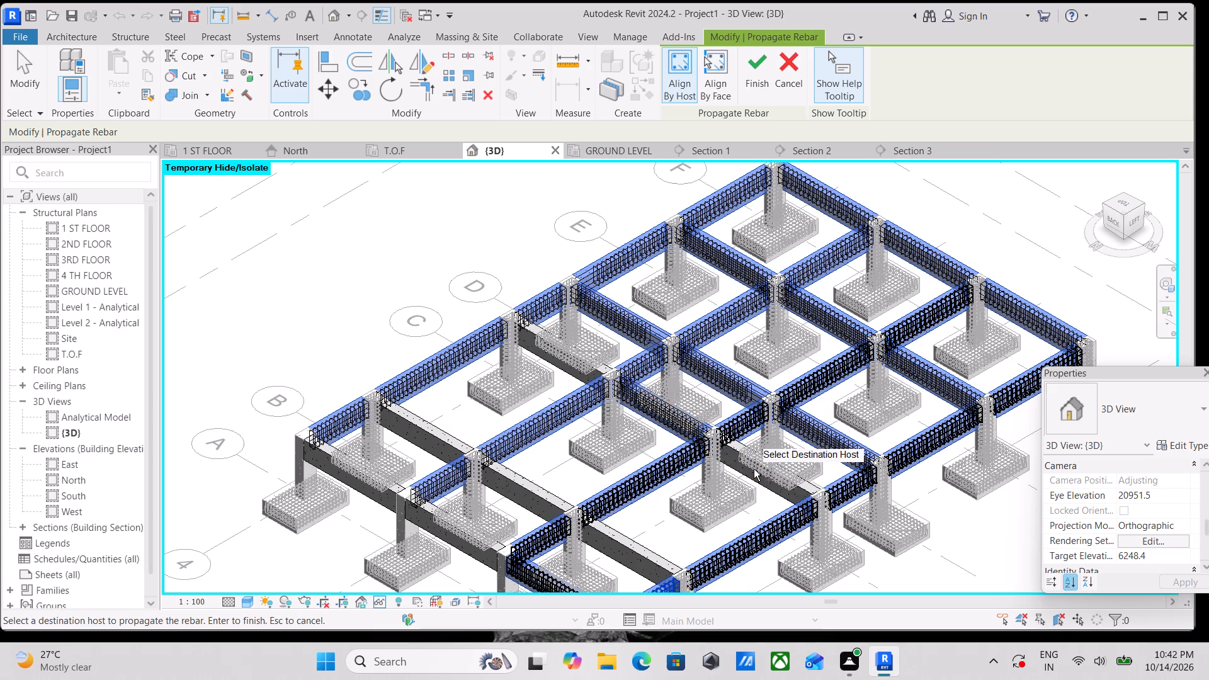
click(754, 469)
click(562, 346)
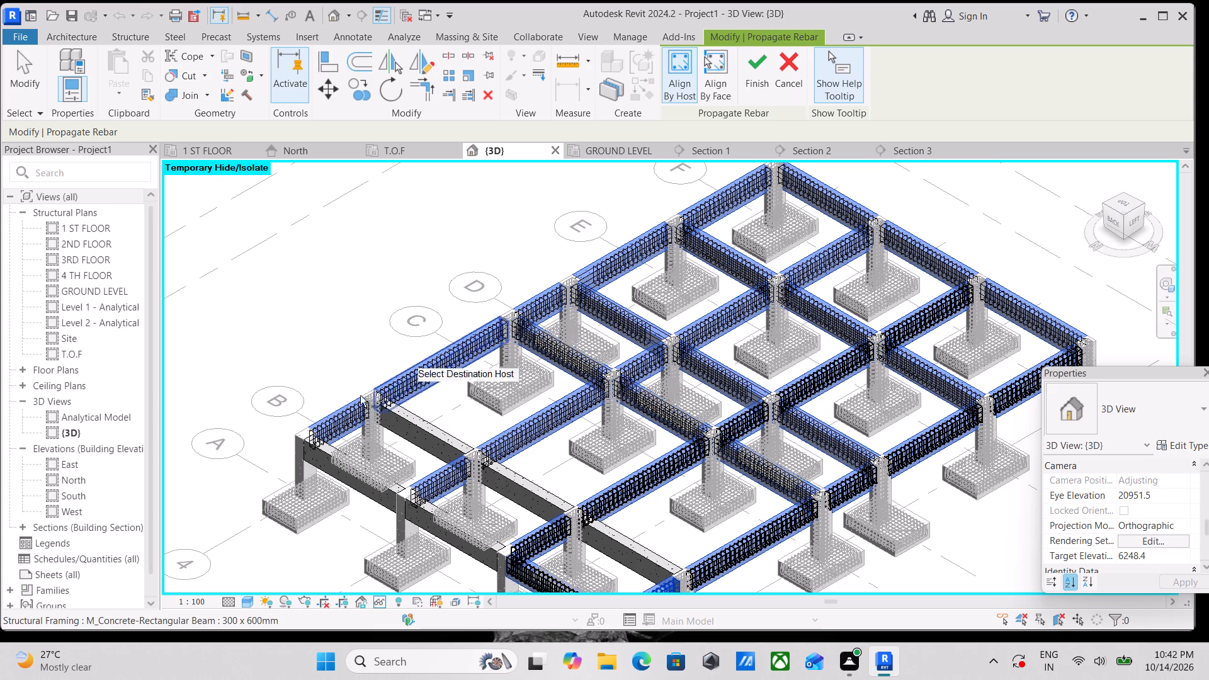
Add the three cross beams on grid B, between grids 4 and 1, as destinations for the beam rebar.
click(407, 443)
click(515, 497)
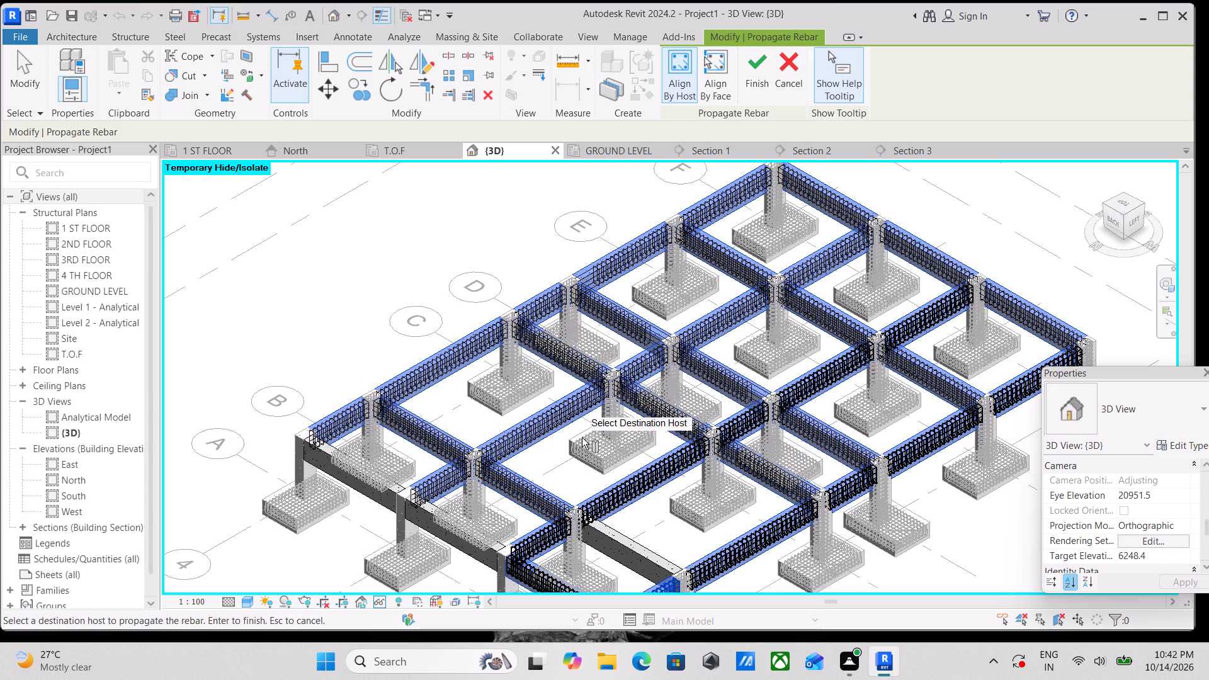
middle_drag(582, 438, 617, 271)
click(645, 382)
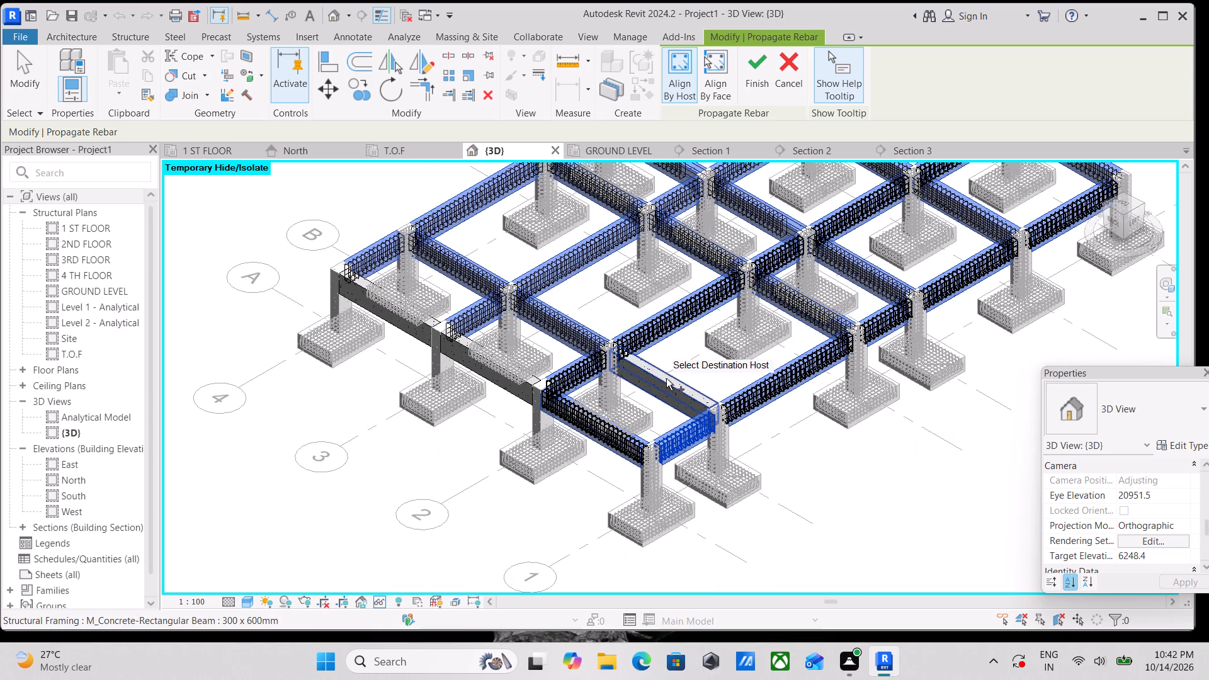
click(669, 378)
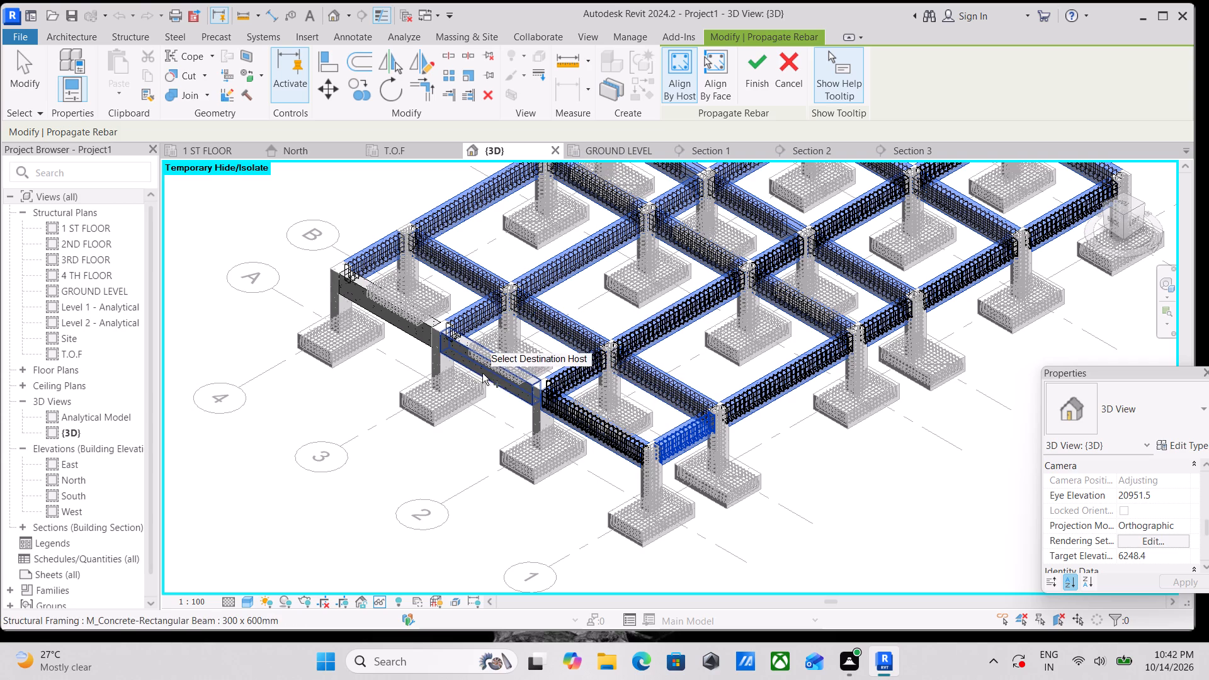
Add the two remaining grid A beams, between grids 4 and 2, as destinations and finish propagating the beam rebar.
click(482, 373)
click(400, 314)
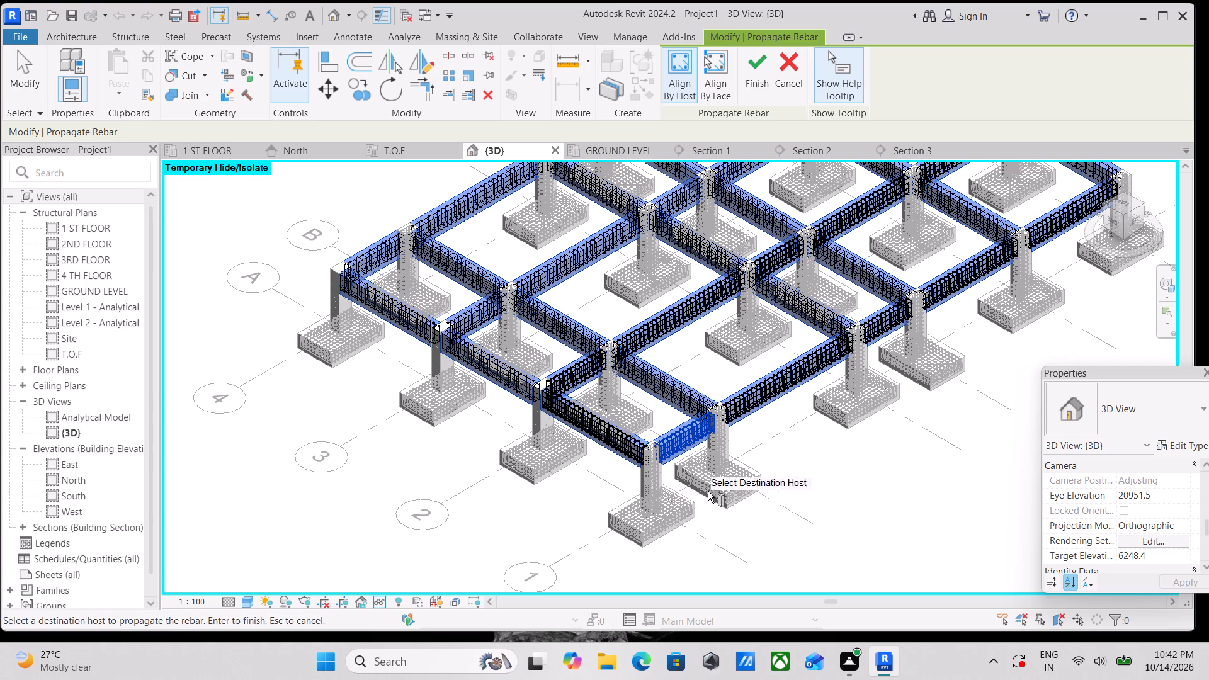
click(763, 82)
Examine the rebar cages in the ground beams, columns and footings from several angles.
scroll(765, 365, down, 3)
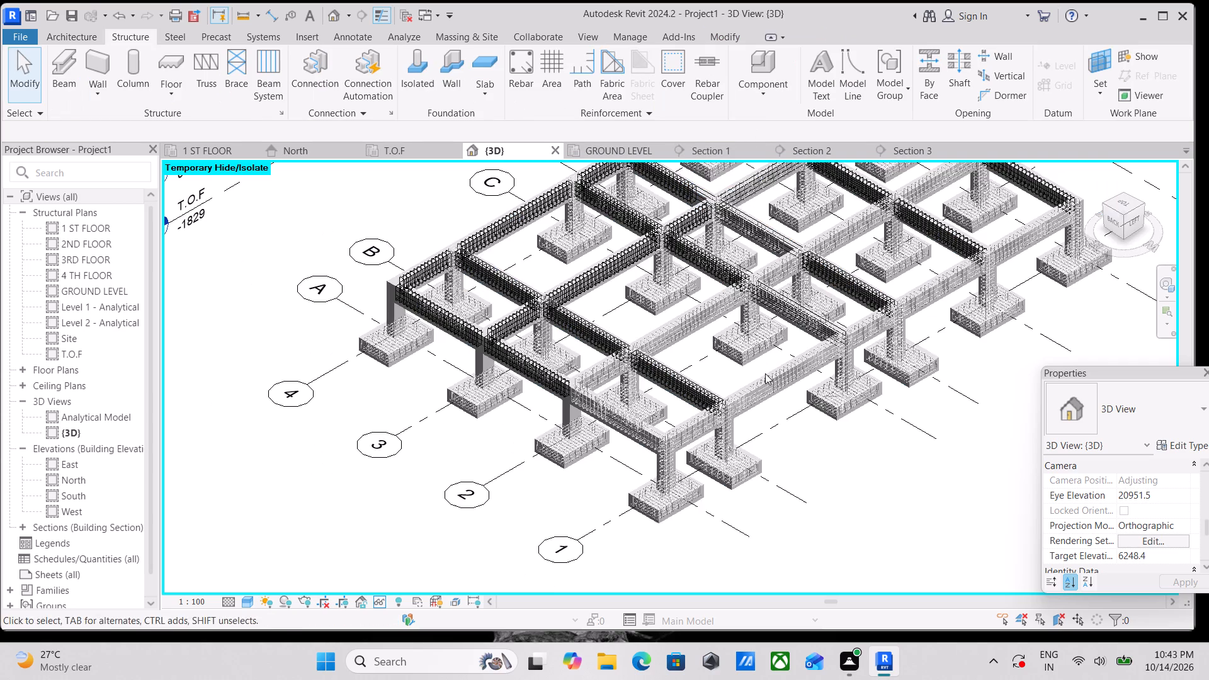
scroll(761, 283, up, 2)
scroll(758, 377, up, 5)
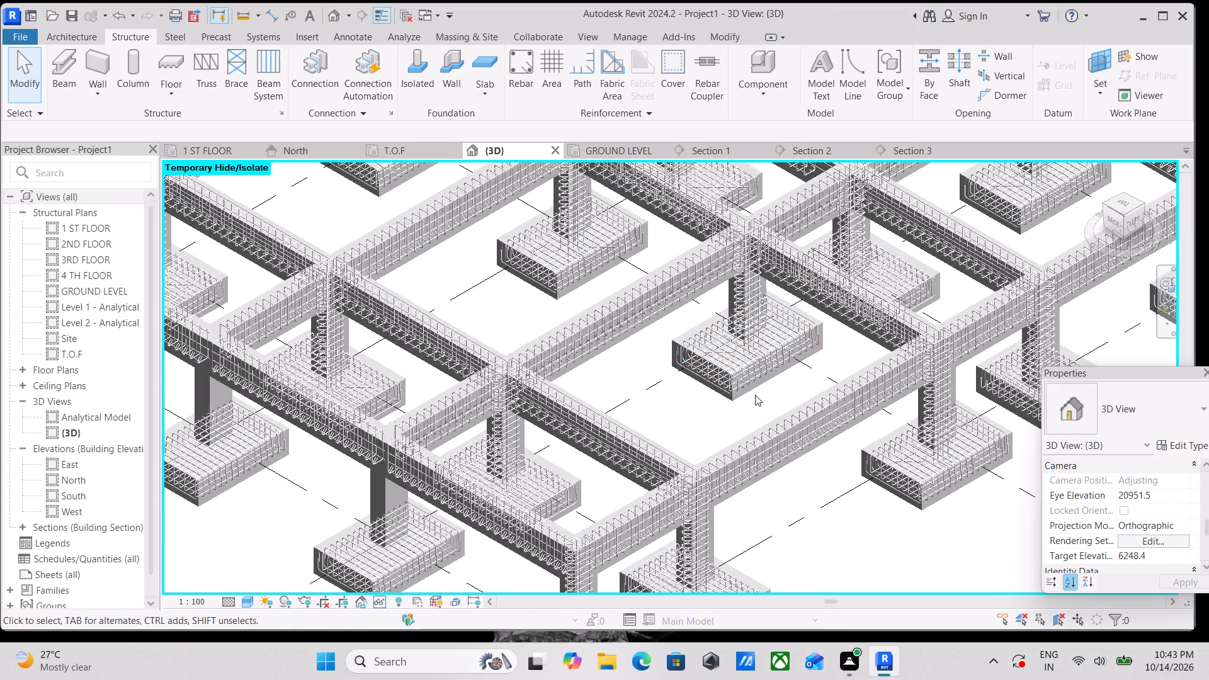
shift+middle_drag(794, 395, 491, 388)
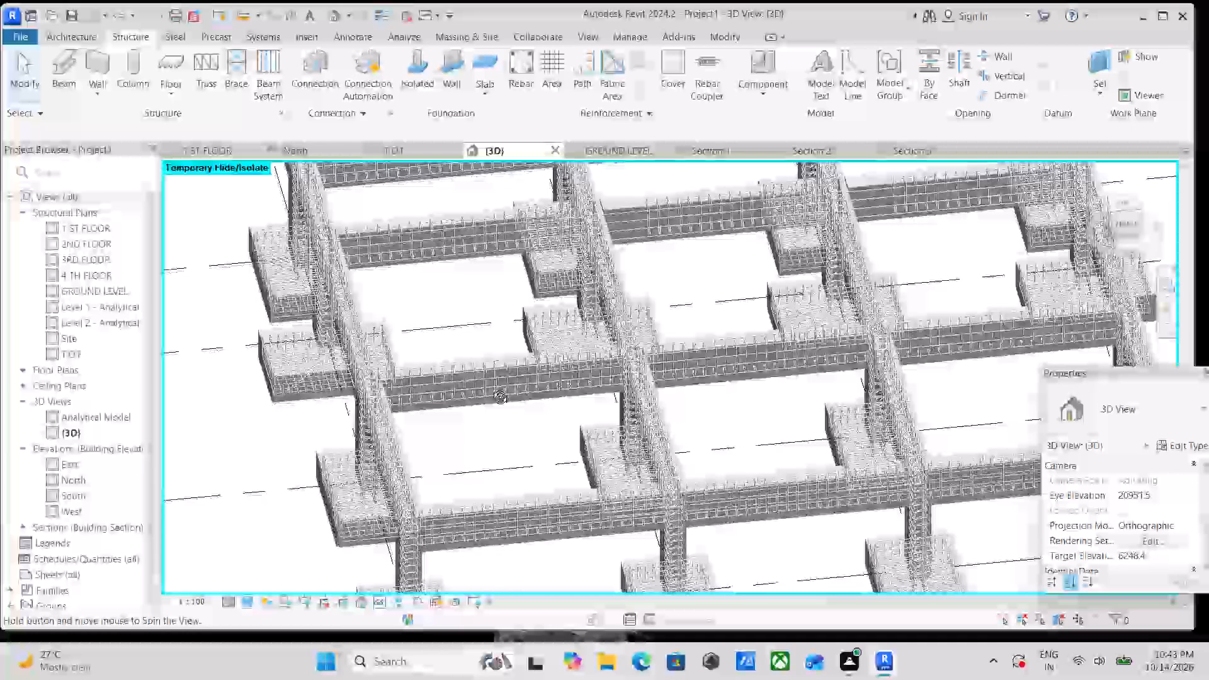
shift+middle_drag(491, 388, 741, 353)
shift+scroll(741, 351, down, 1)
scroll(715, 359, down, 1)
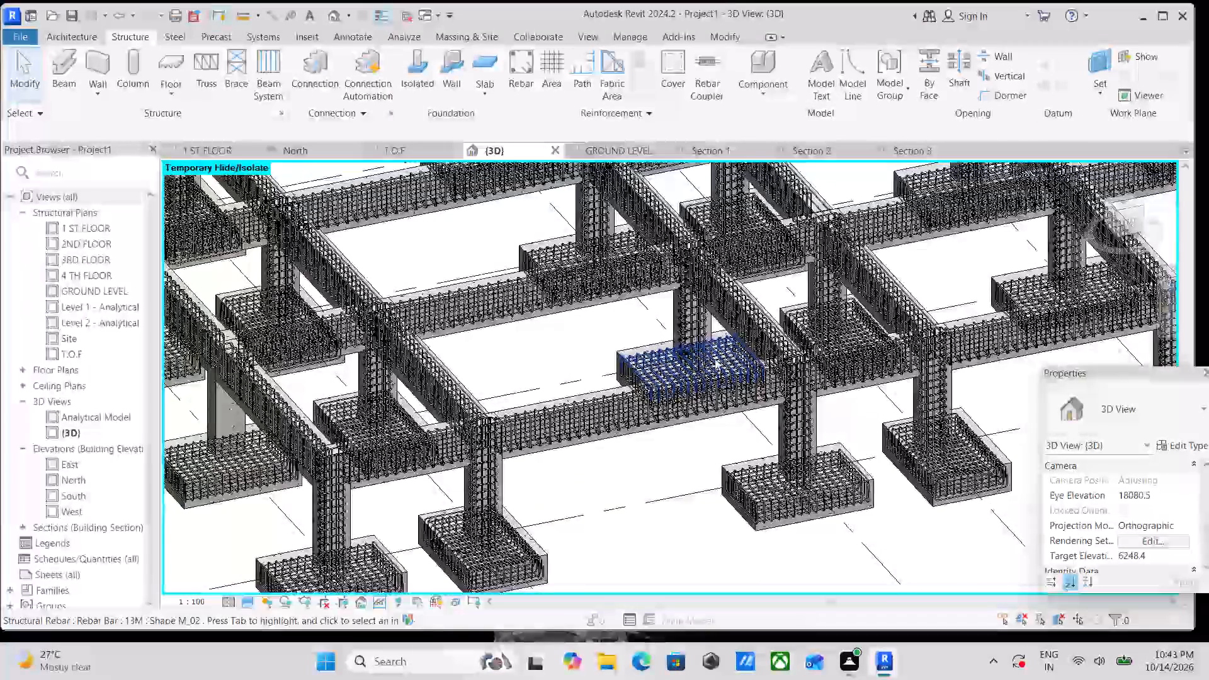
scroll(715, 359, down, 2)
Select all rebar instances from one beam bar set and temporarily hide them in the 3D view.
scroll(557, 390, up, 10)
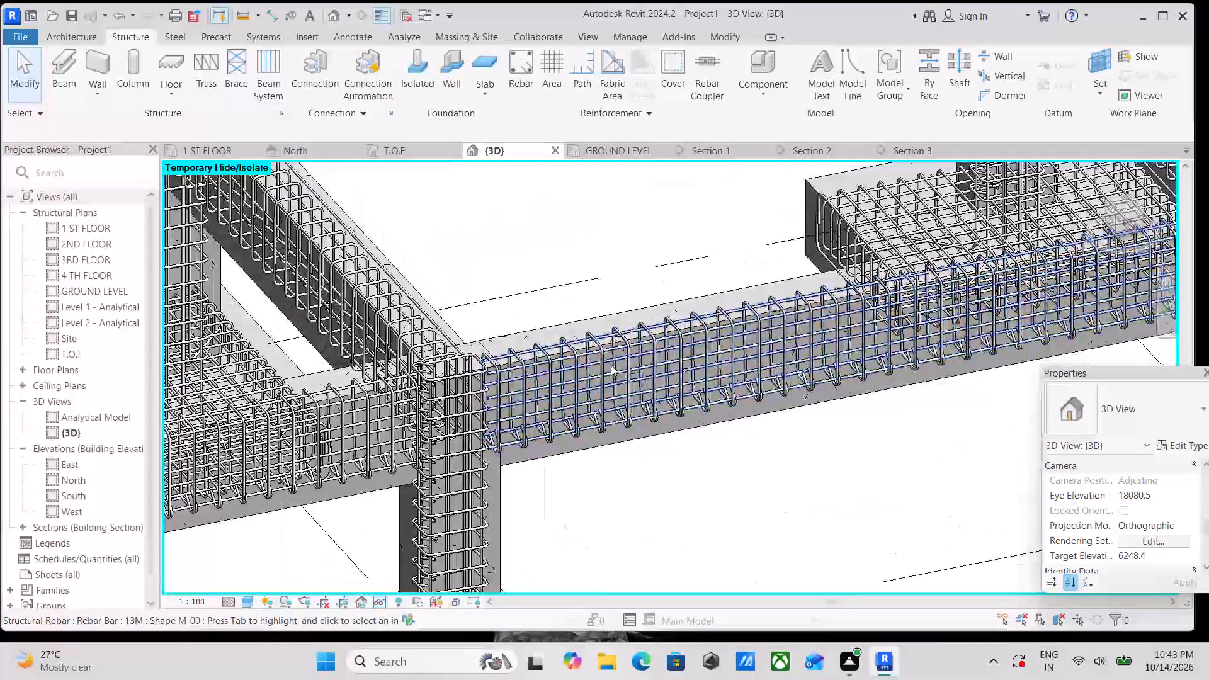
click(611, 365)
text(sa)
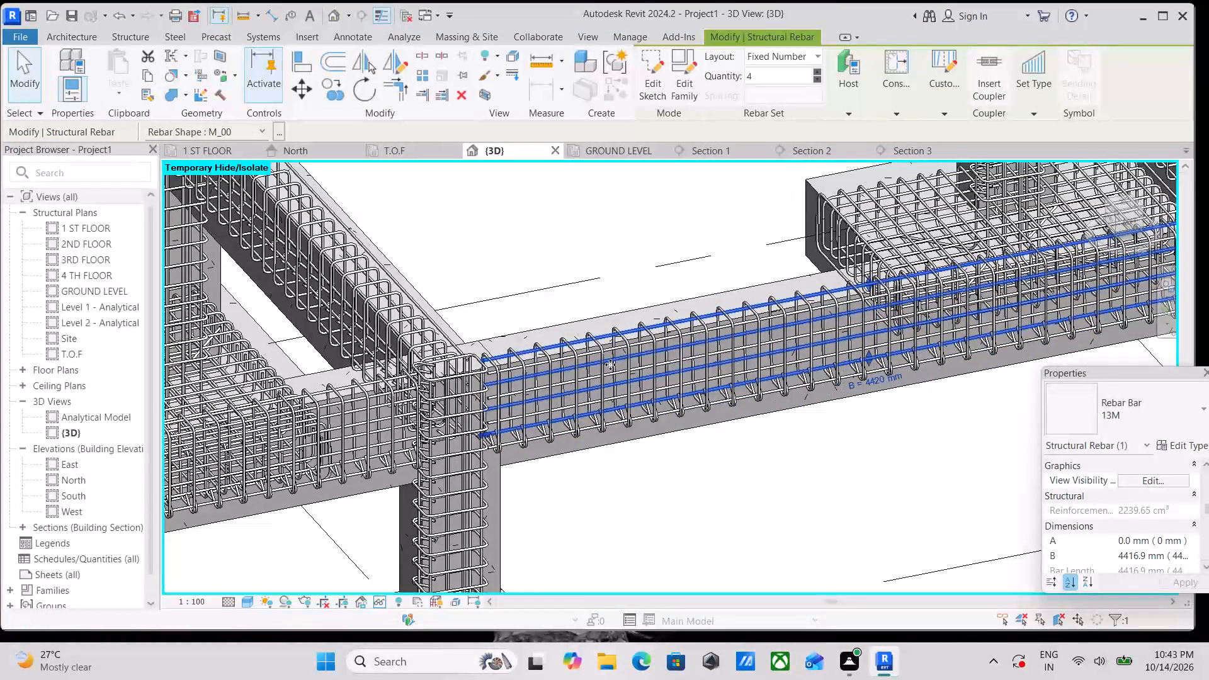
scroll(610, 365, down, 11)
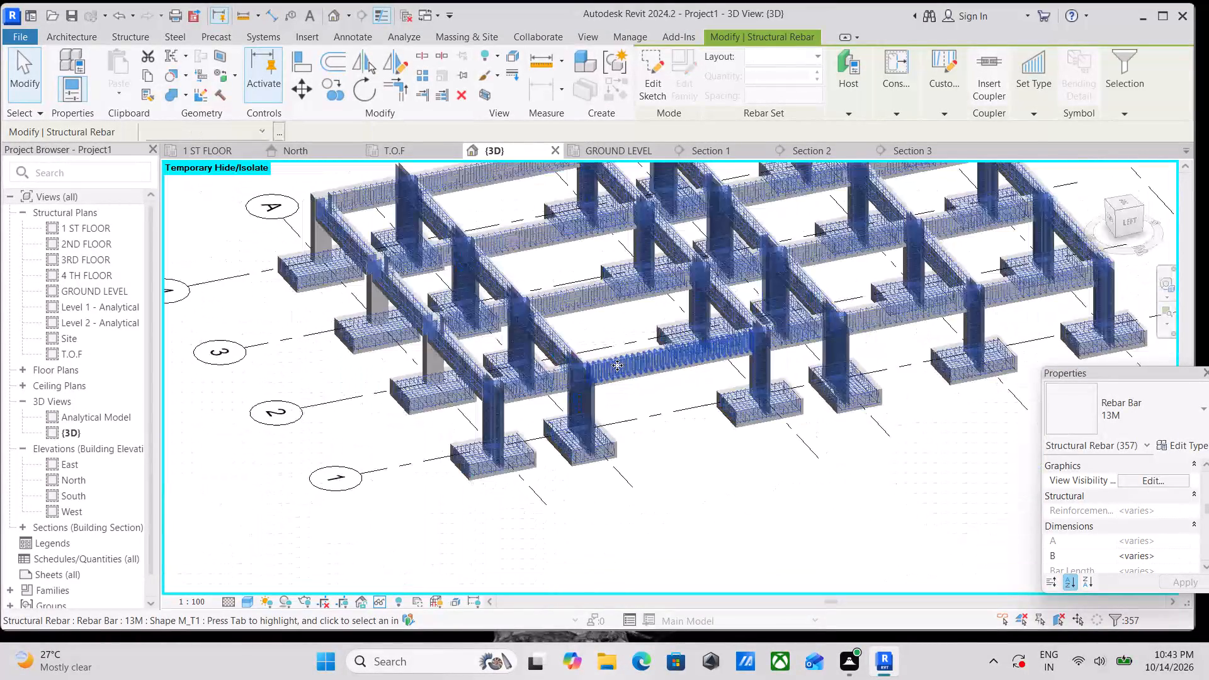
text(hh)
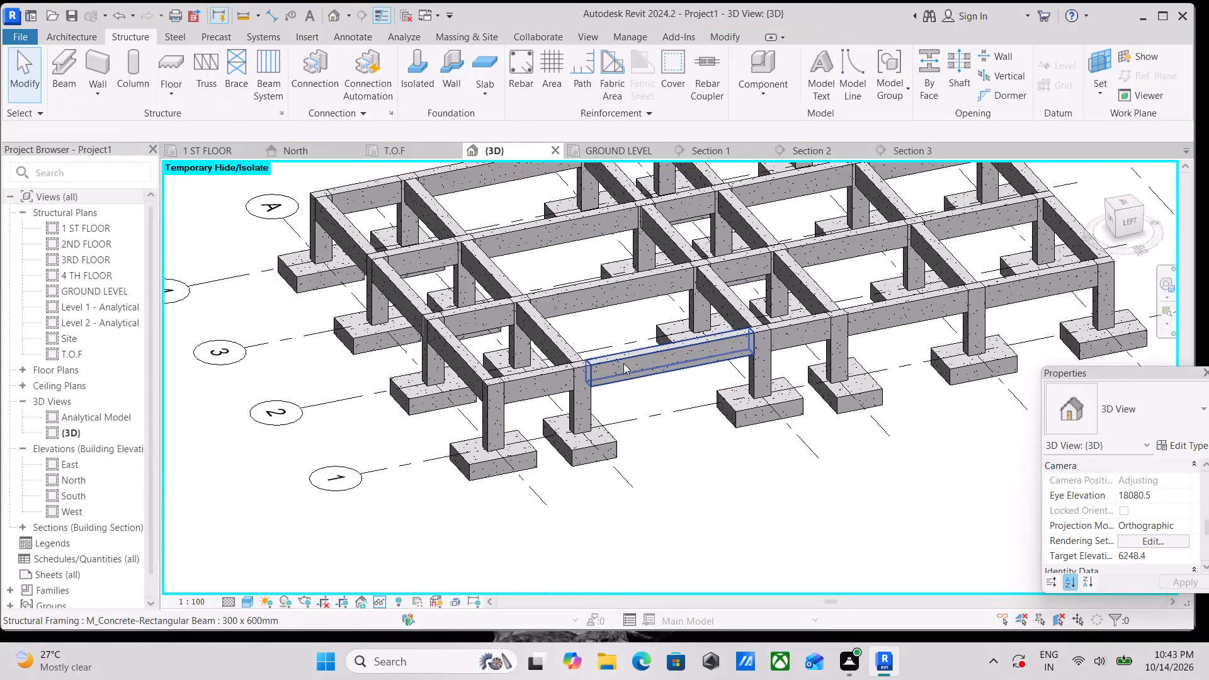
From the top view, start a structural floor and sketch a rectangular boundary along the inner beam faces between grids A–B and 4–3.
scroll(623, 363, down, 4)
scroll(681, 361, down, 4)
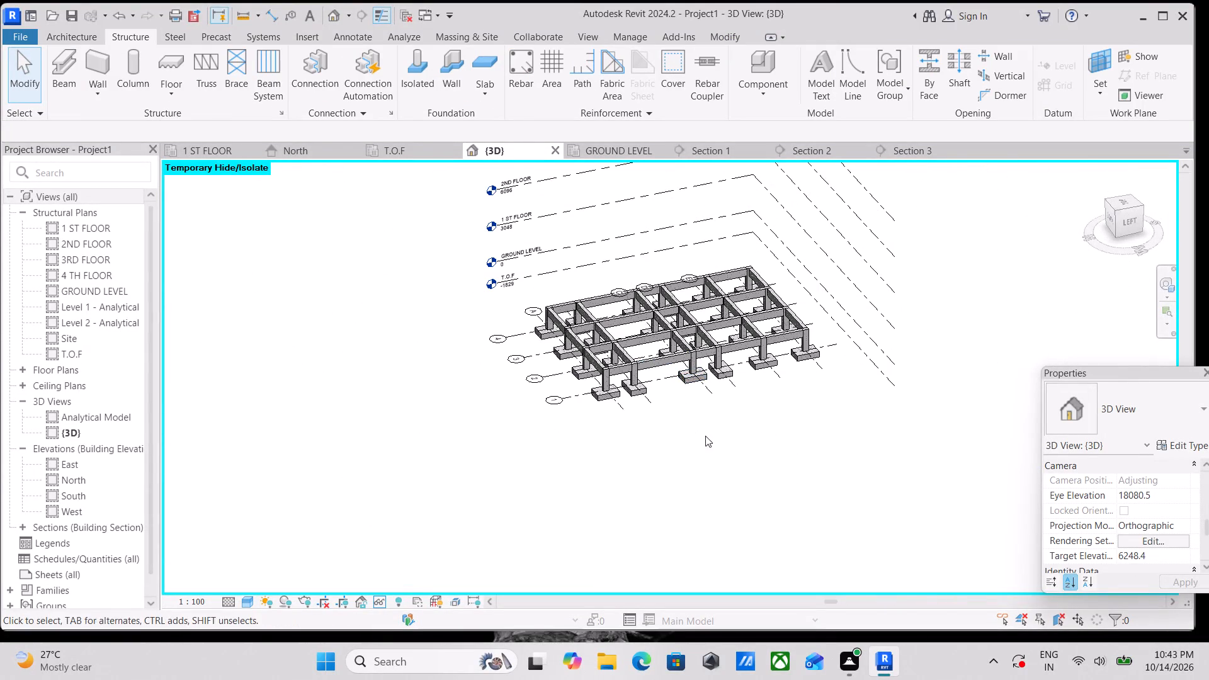
middle_drag(705, 436, 839, 489)
click(1120, 203)
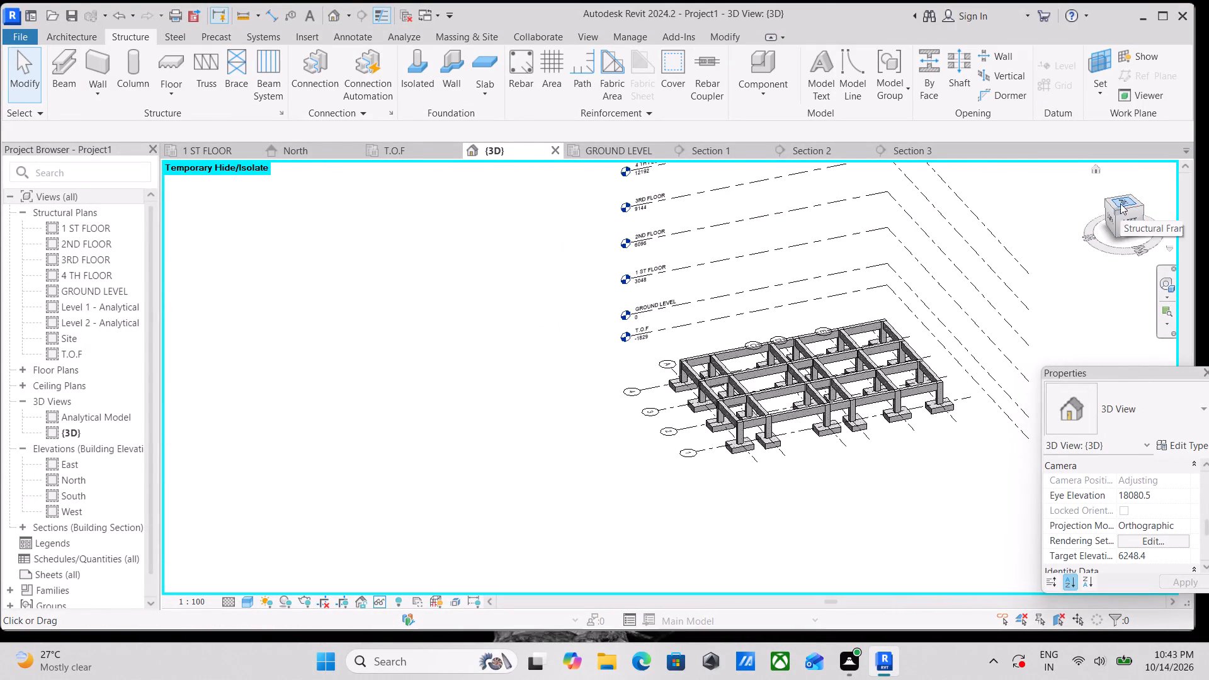
scroll(872, 334, up, 4)
scroll(671, 418, up, 3)
scroll(690, 391, down, 4)
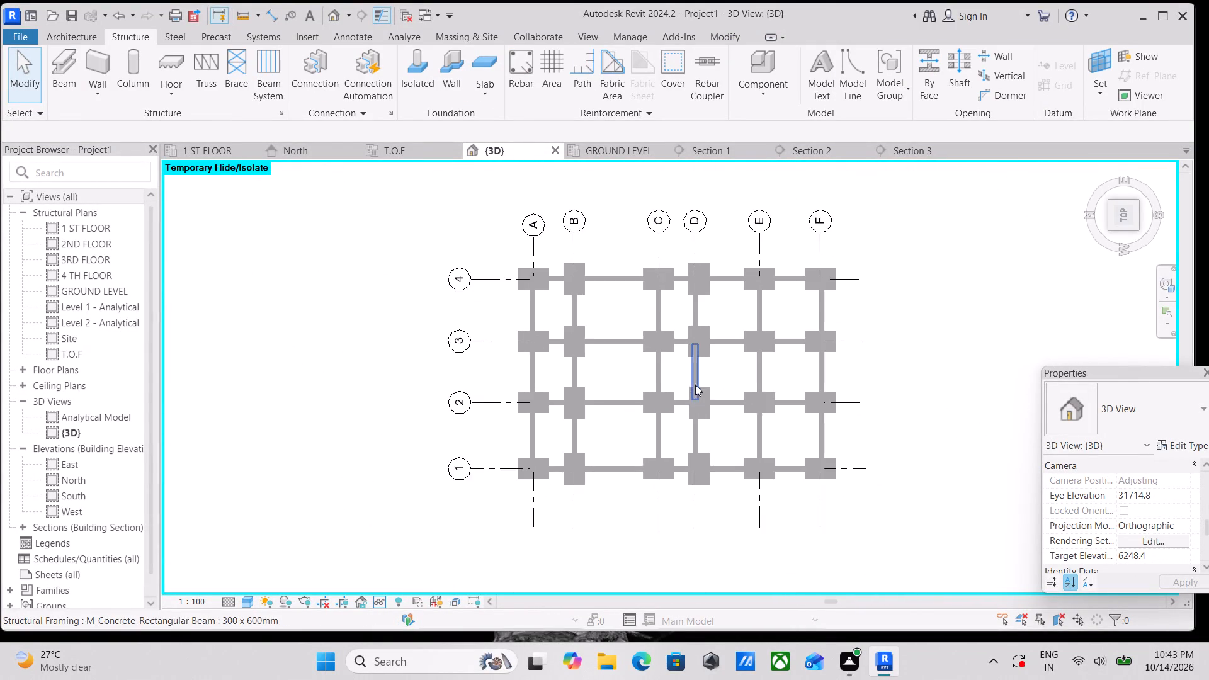
scroll(552, 256, up, 3)
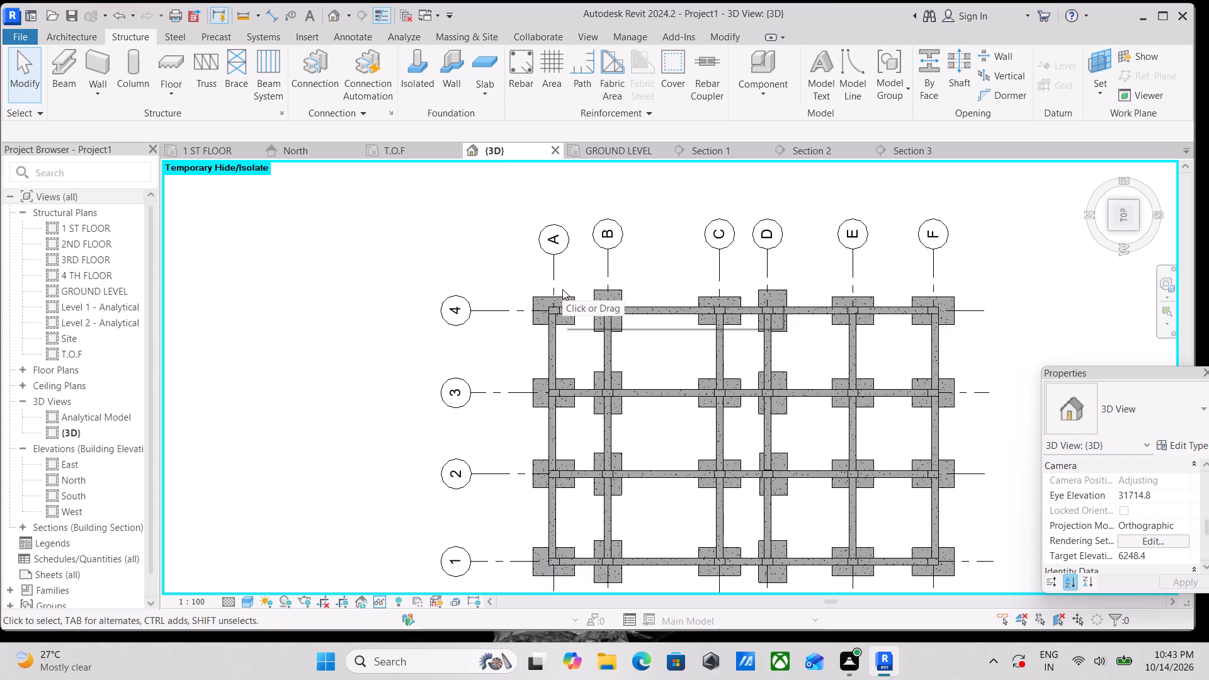
scroll(517, 327, up, 2)
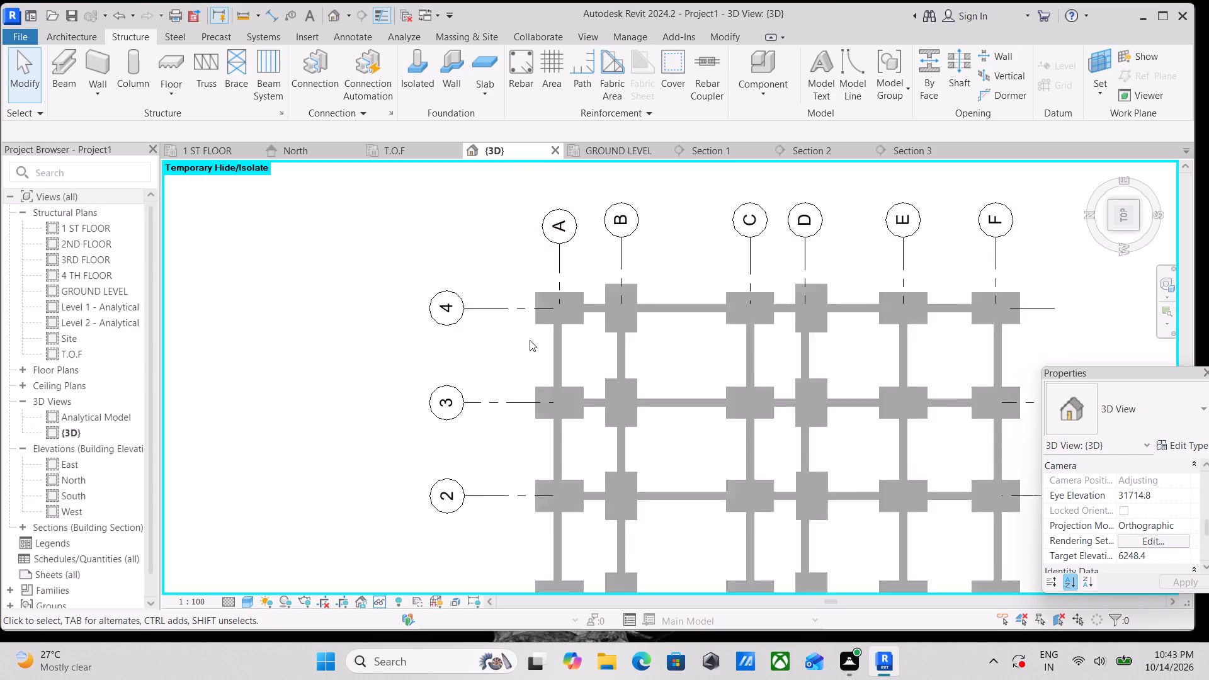
scroll(530, 340, up, 3)
scroll(570, 307, up, 4)
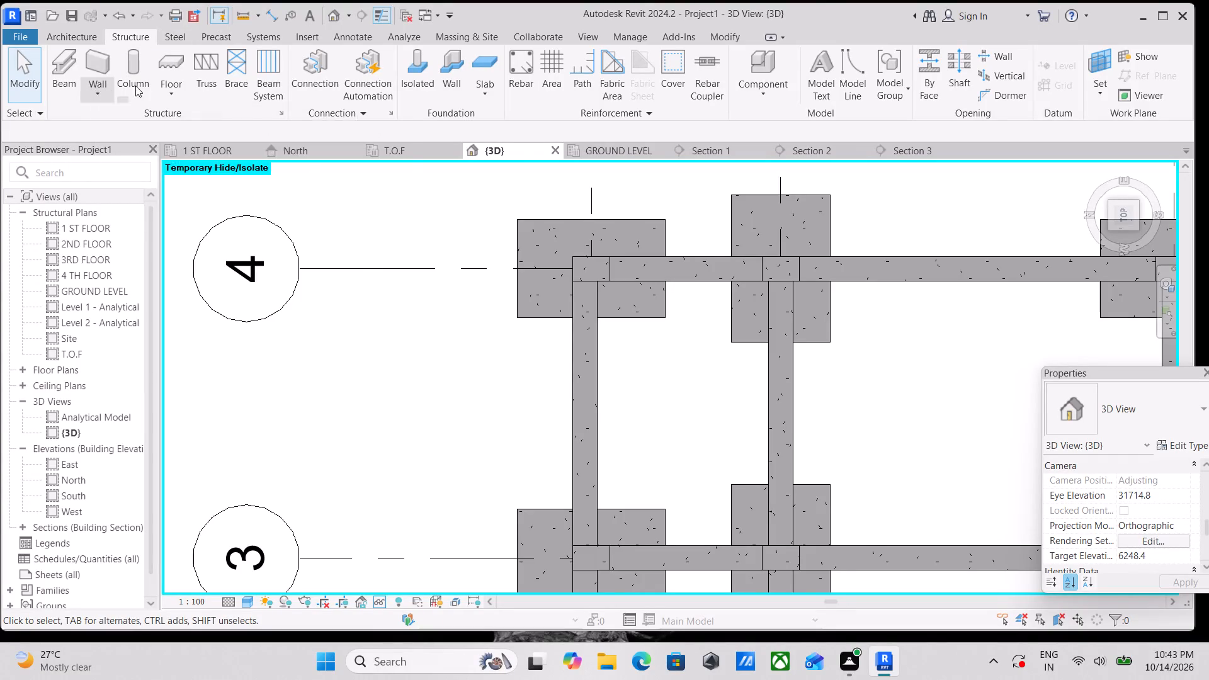
click(175, 87)
click(184, 120)
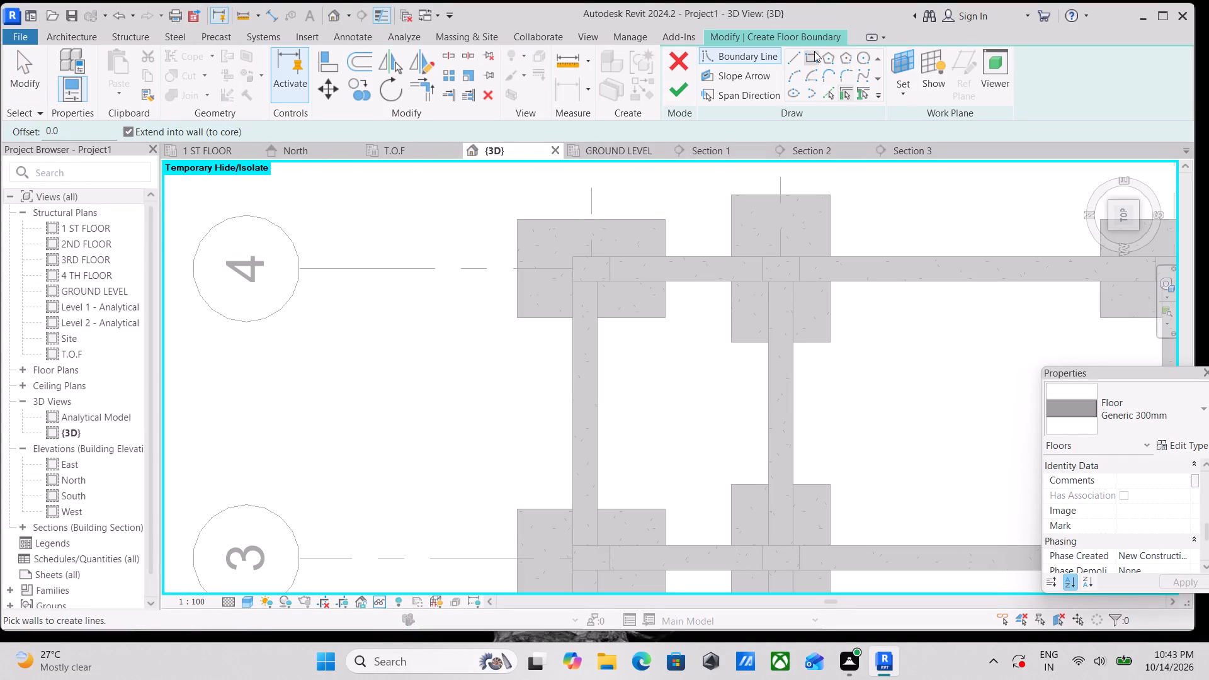
click(814, 52)
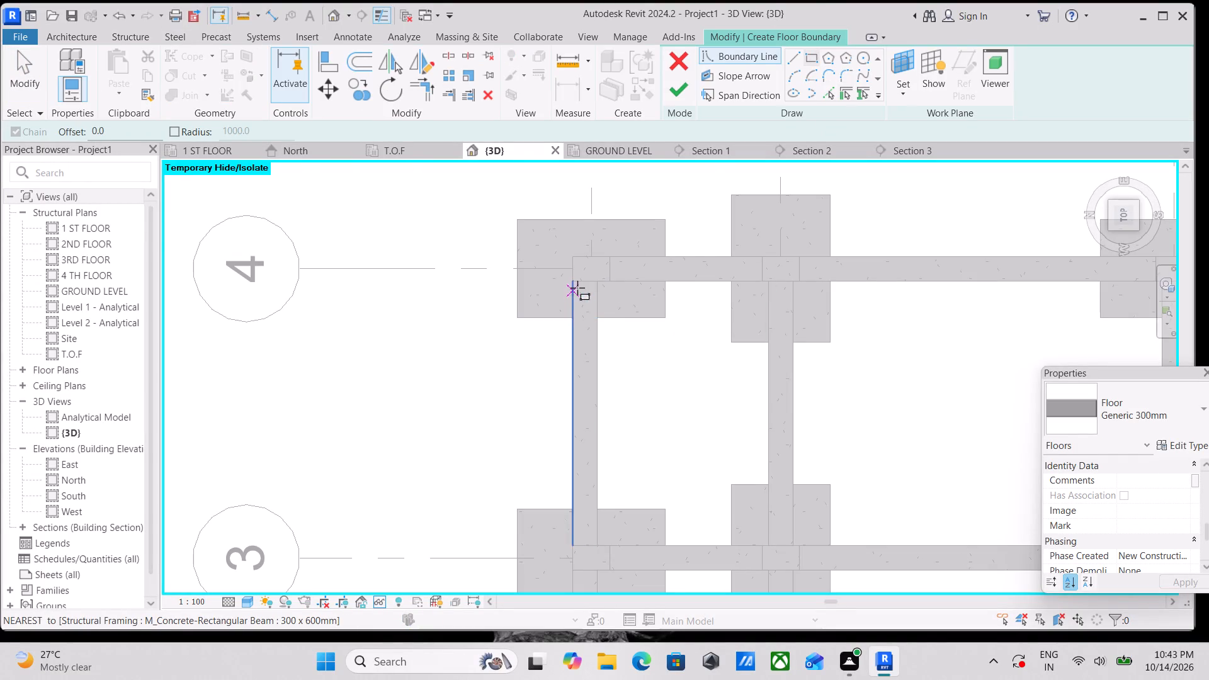
click(594, 283)
middle_drag(619, 370, 595, 292)
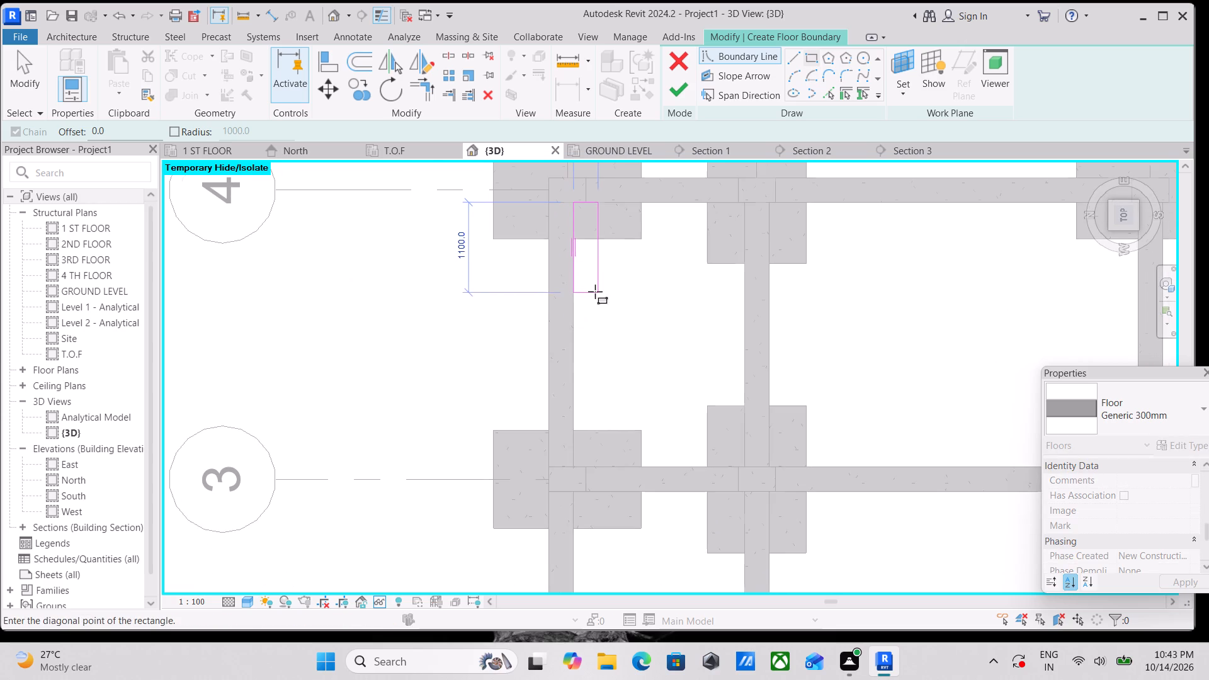
click(744, 467)
Sketch a rectangular floor boundary about 4500 by 3230 mm inside the beams between grids B–C and 4–3.
middle_drag(884, 375, 742, 373)
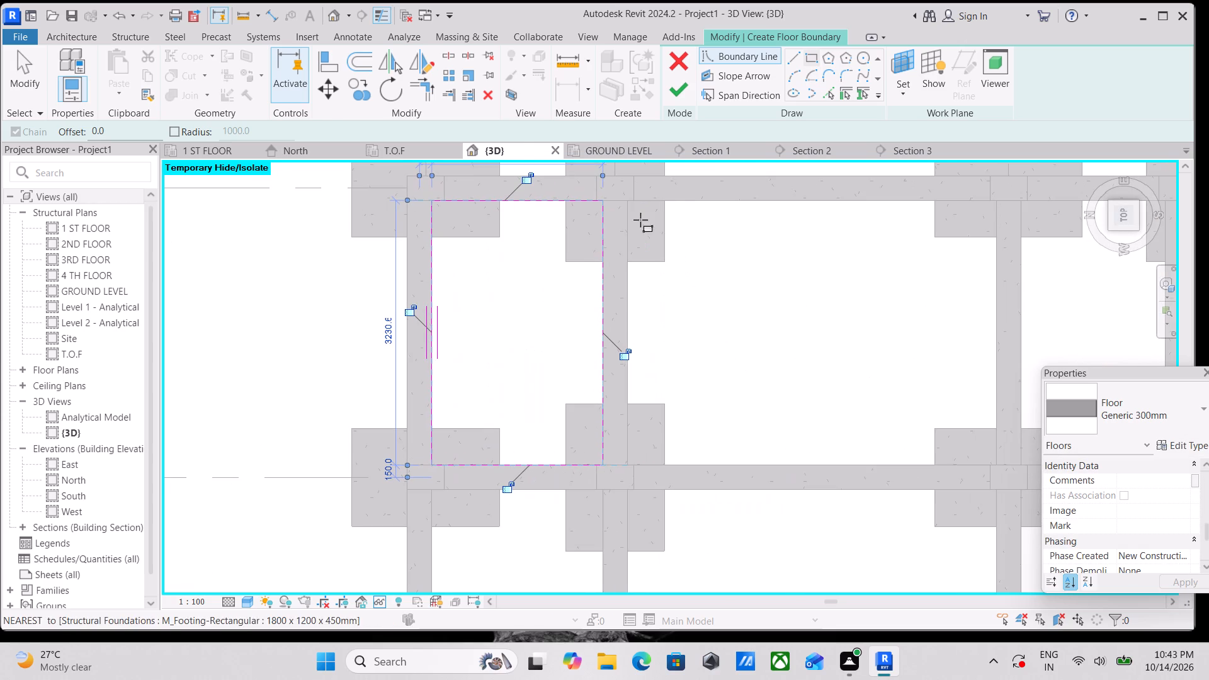
click(628, 202)
middle_drag(748, 335, 528, 261)
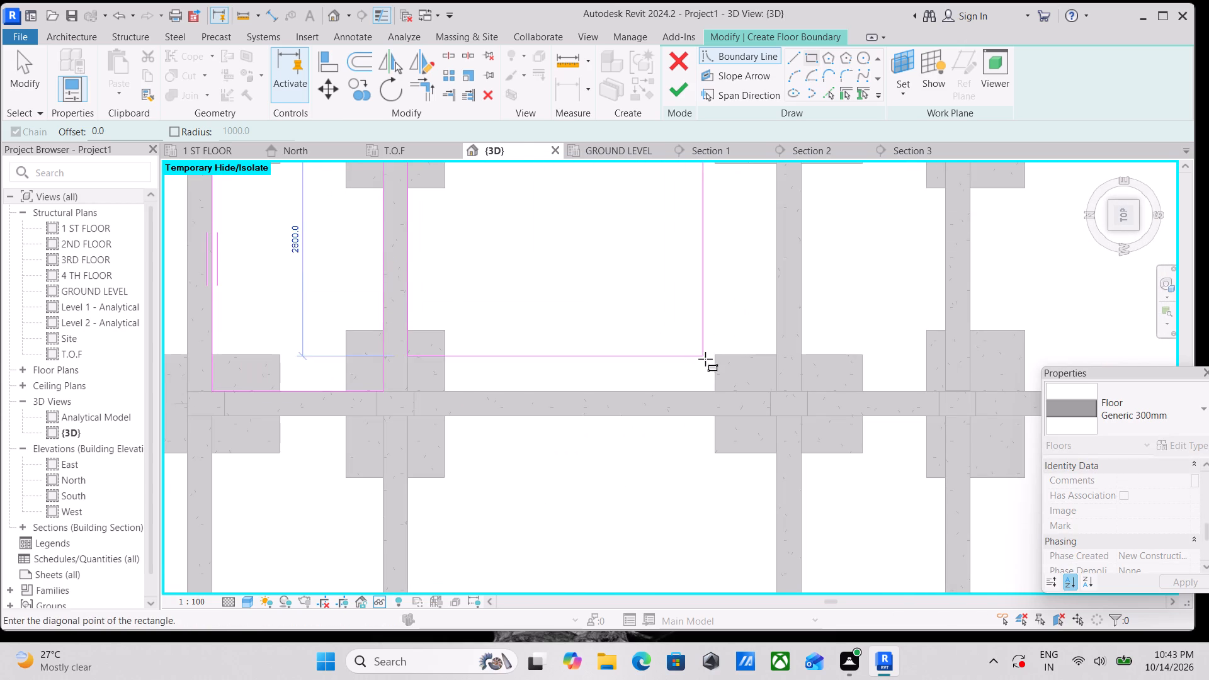
click(778, 390)
Sketch a rectangular floor boundary about 1757 by 3220 mm inside the beams between grids C–D and 4–3.
scroll(842, 344, down, 2)
middle_drag(842, 344, 735, 424)
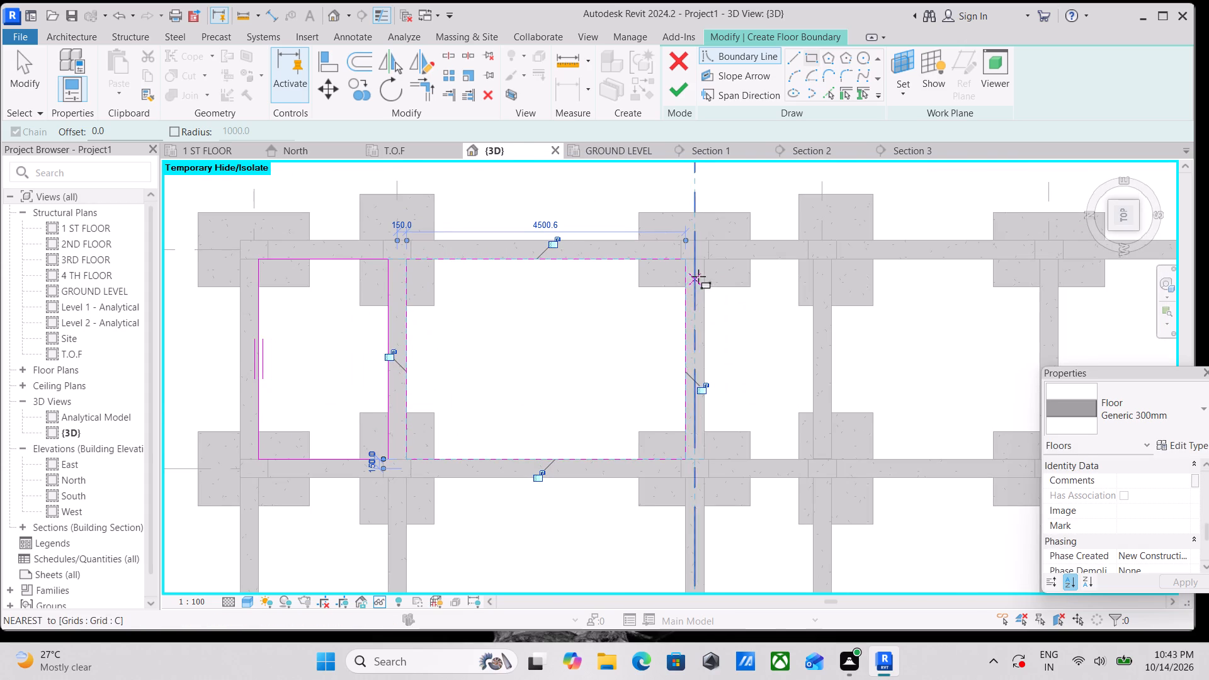
click(709, 262)
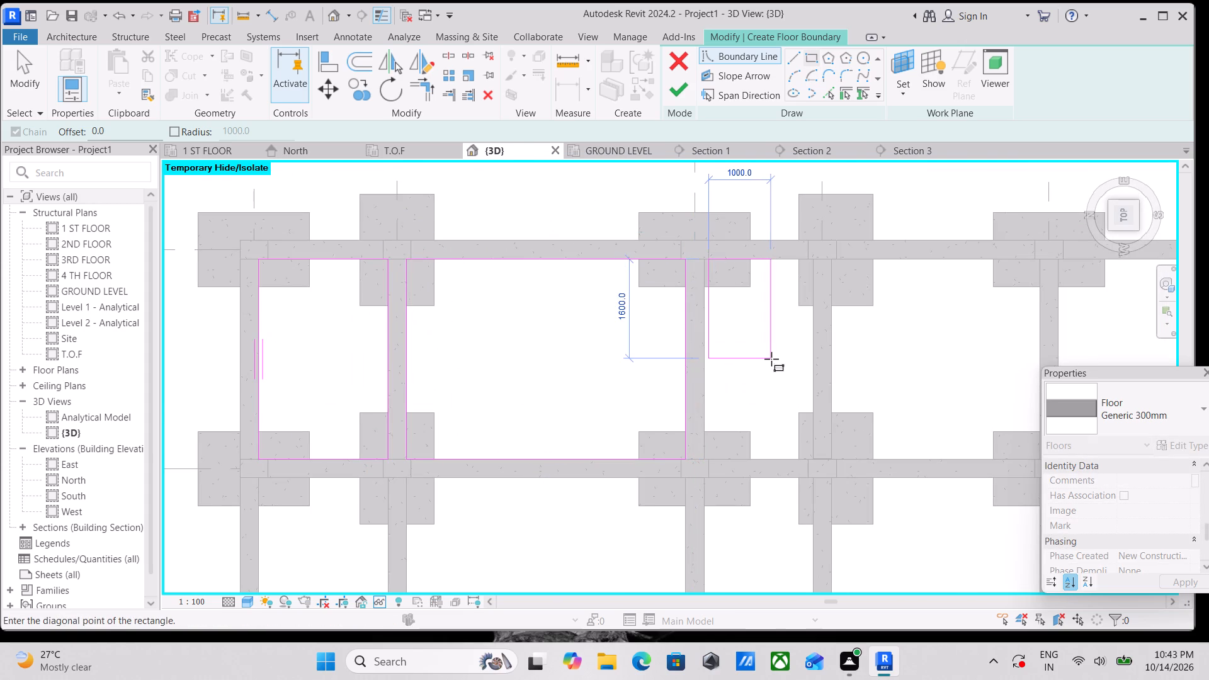
key(Escape)
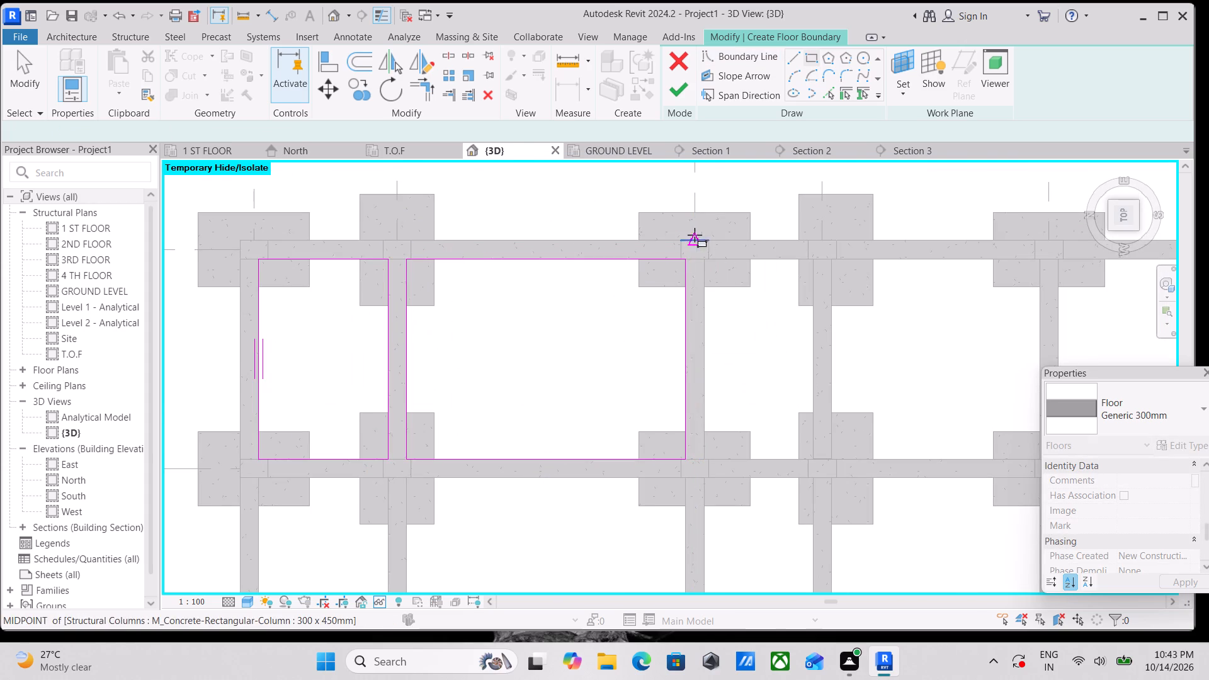
scroll(712, 263, up, 3)
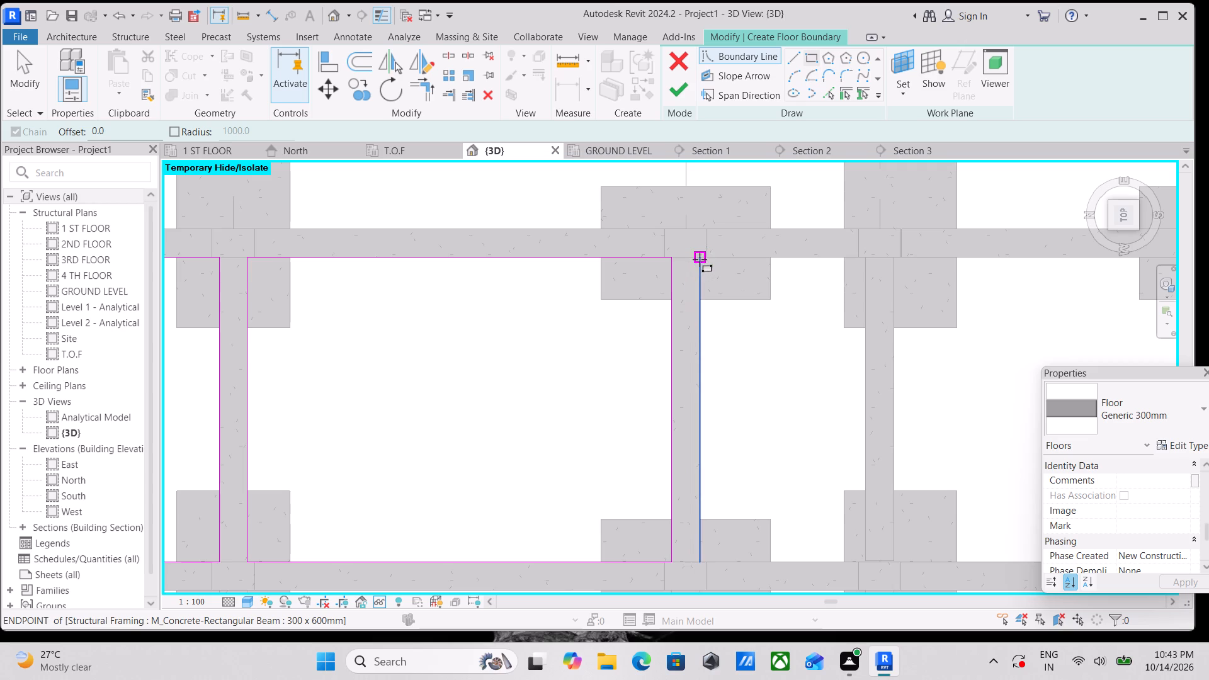
click(700, 259)
middle_drag(786, 380, 778, 267)
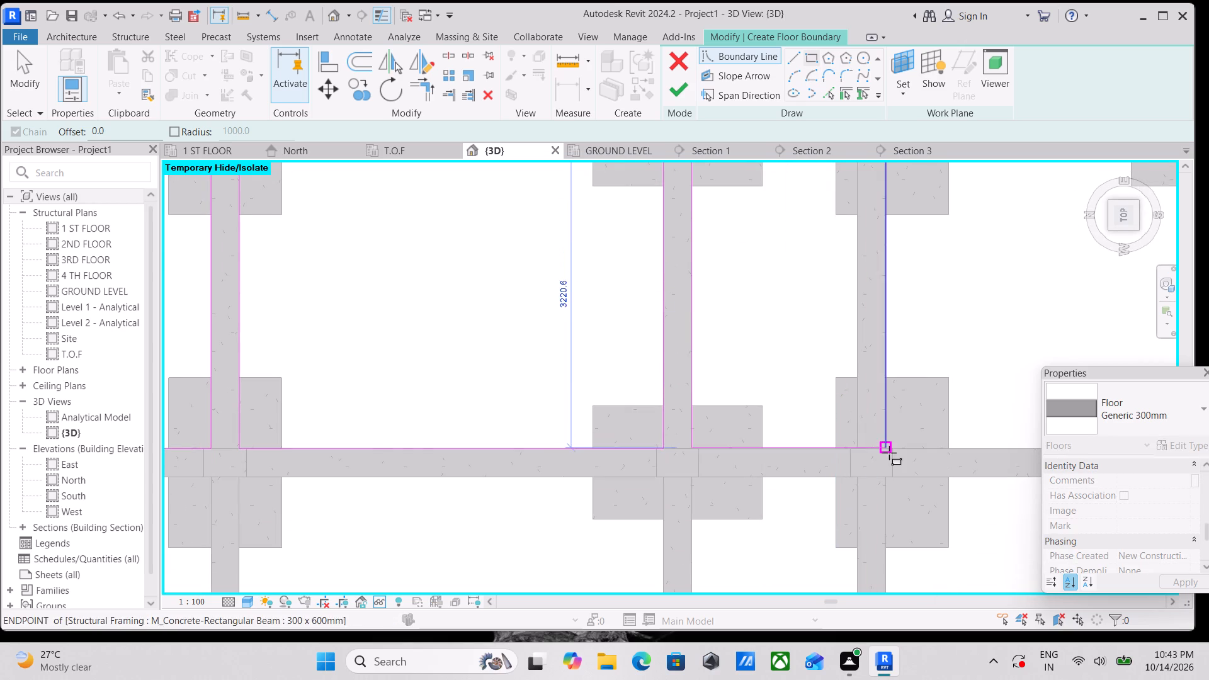
click(858, 448)
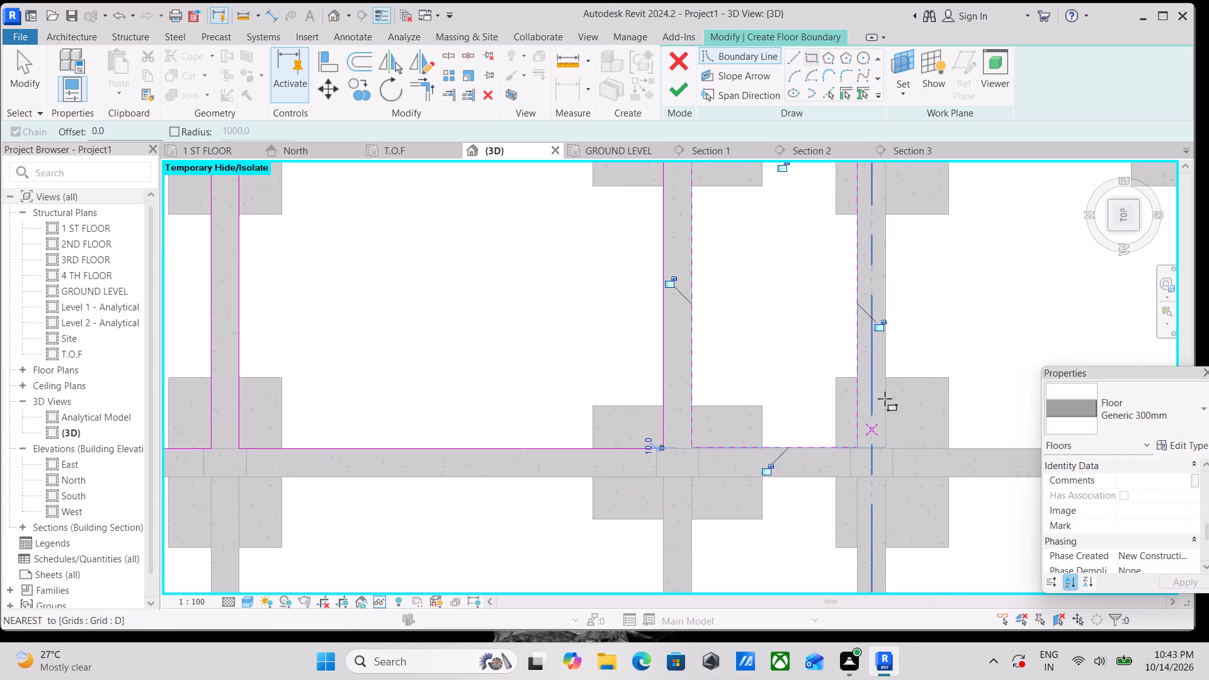
Sketch a rectangular floor boundary along the inner beam faces of the bay between grids D–E and 4–3.
scroll(769, 448, up, 5)
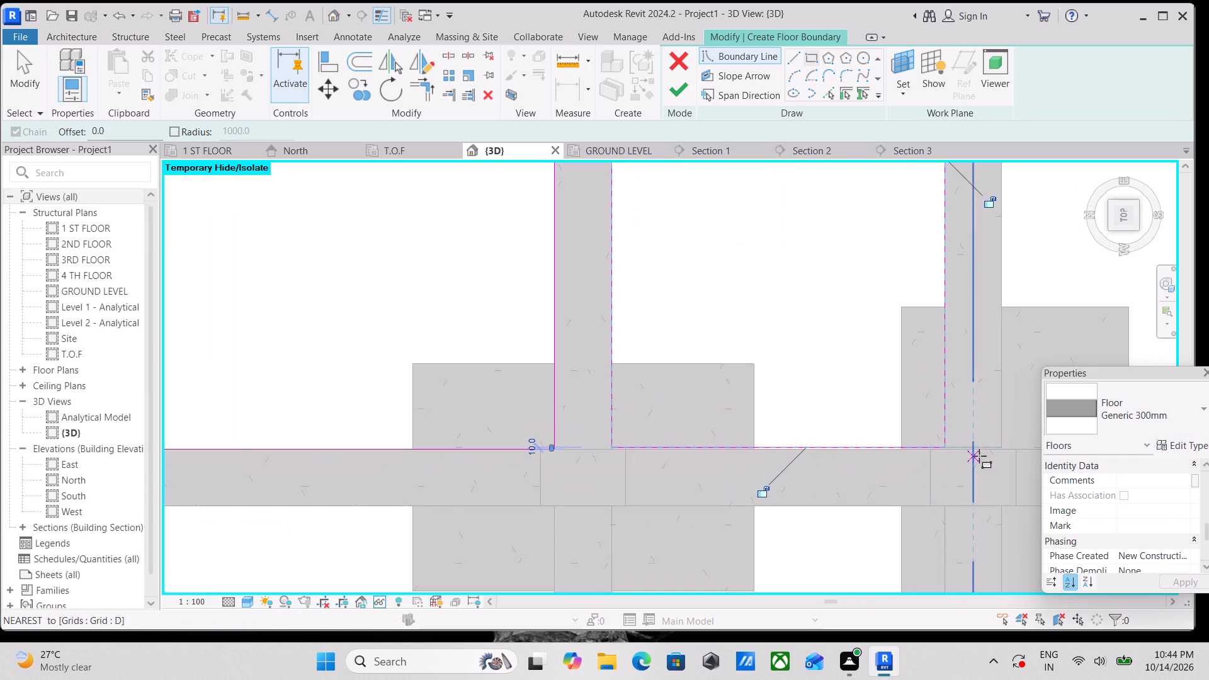
scroll(980, 455, up, 9)
scroll(916, 537, down, 16)
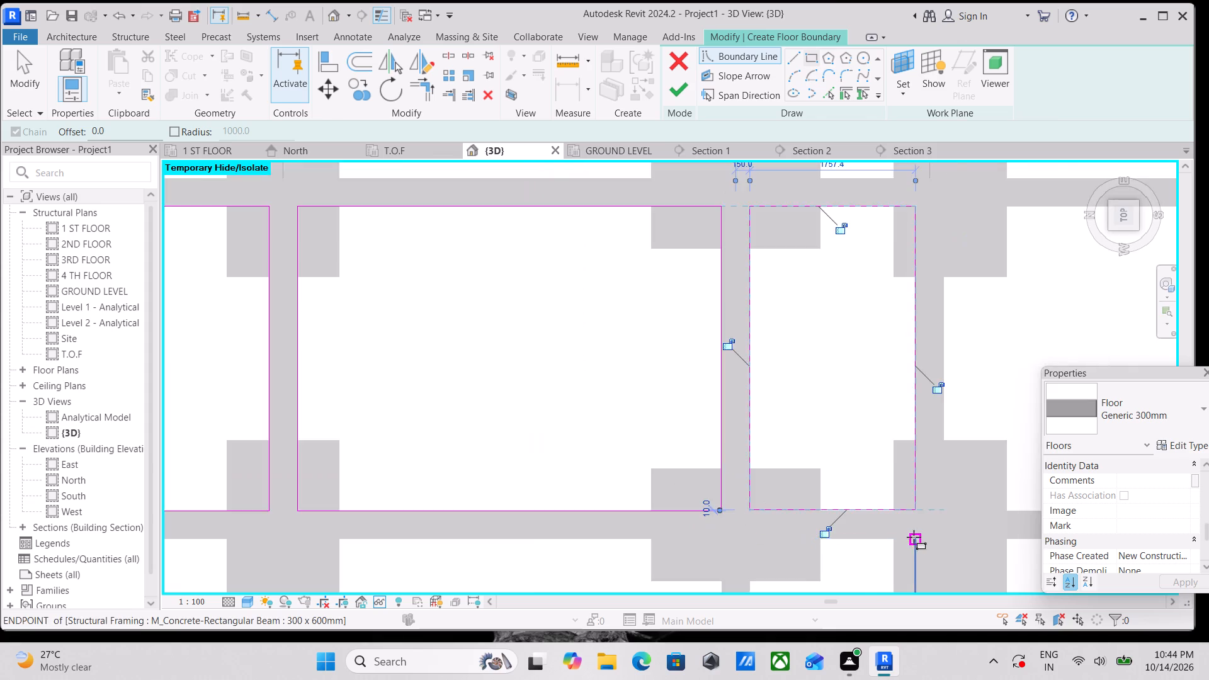
scroll(914, 537, down, 3)
middle_drag(916, 532, 639, 463)
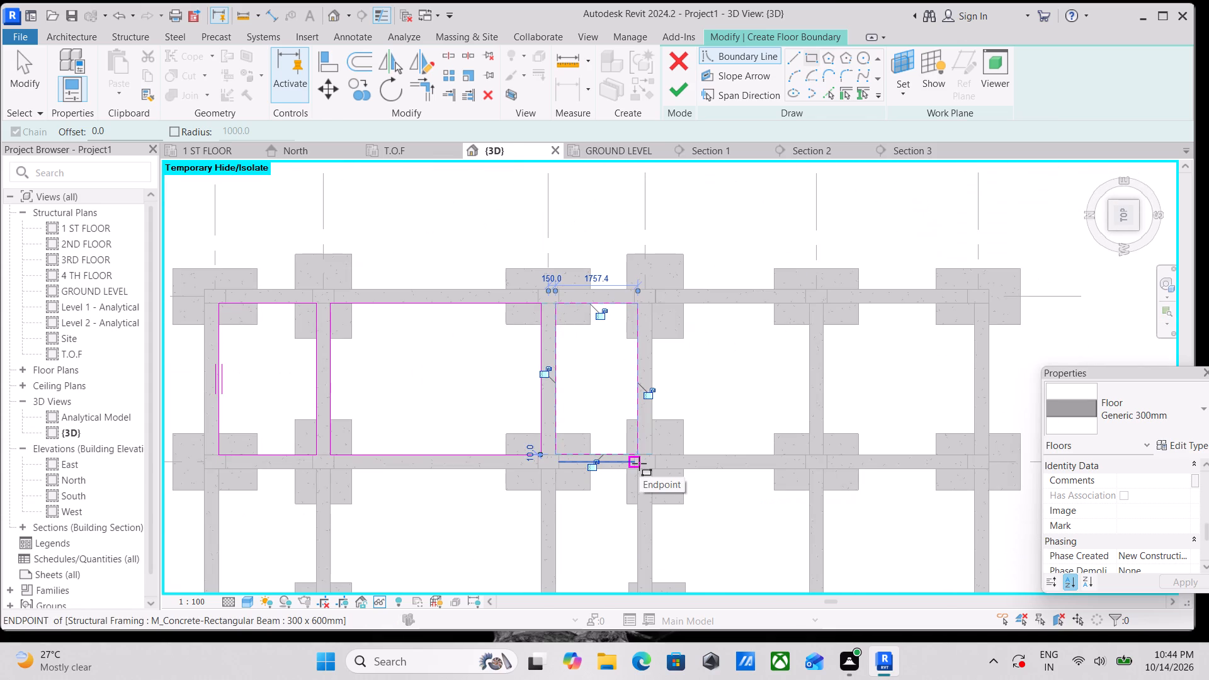
scroll(752, 345, up, 2)
scroll(882, 363, up, 1)
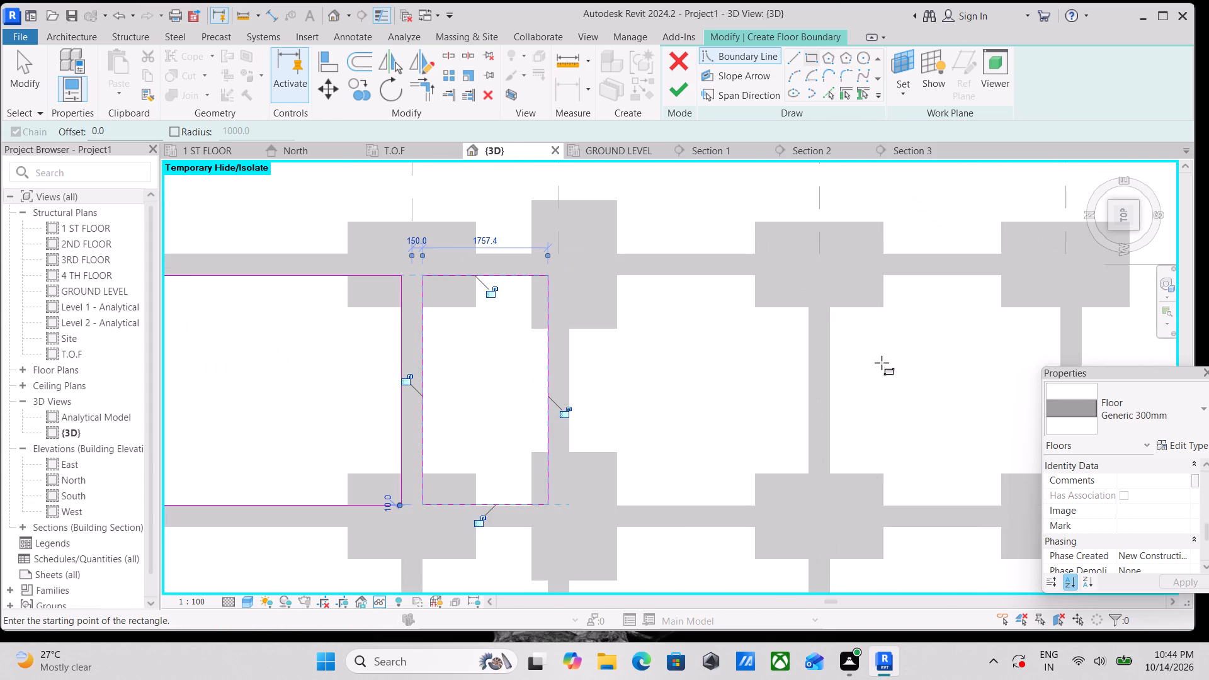
scroll(569, 285, up, 3)
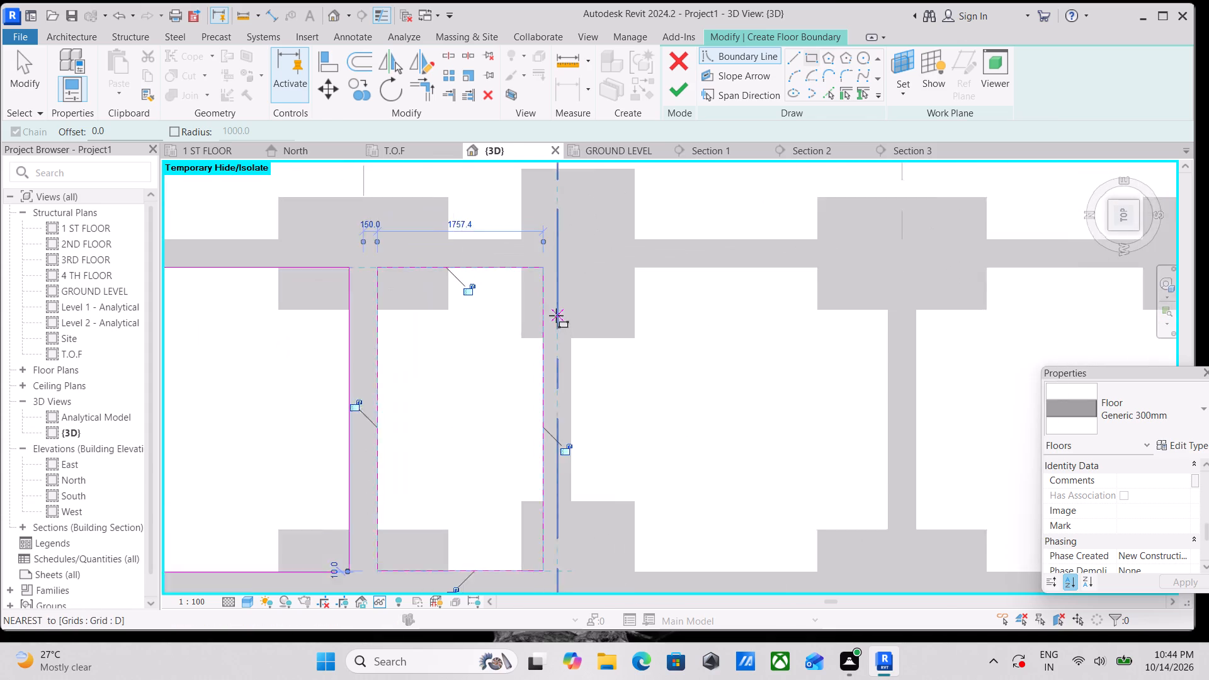
scroll(556, 315, up, 1)
click(578, 255)
scroll(716, 400, down, 1)
middle_drag(716, 400, 584, 240)
click(830, 468)
Sketch a rectangular floor boundary along the inner beam faces of the bay between grids E–F and 4–3.
scroll(914, 286, down, 2)
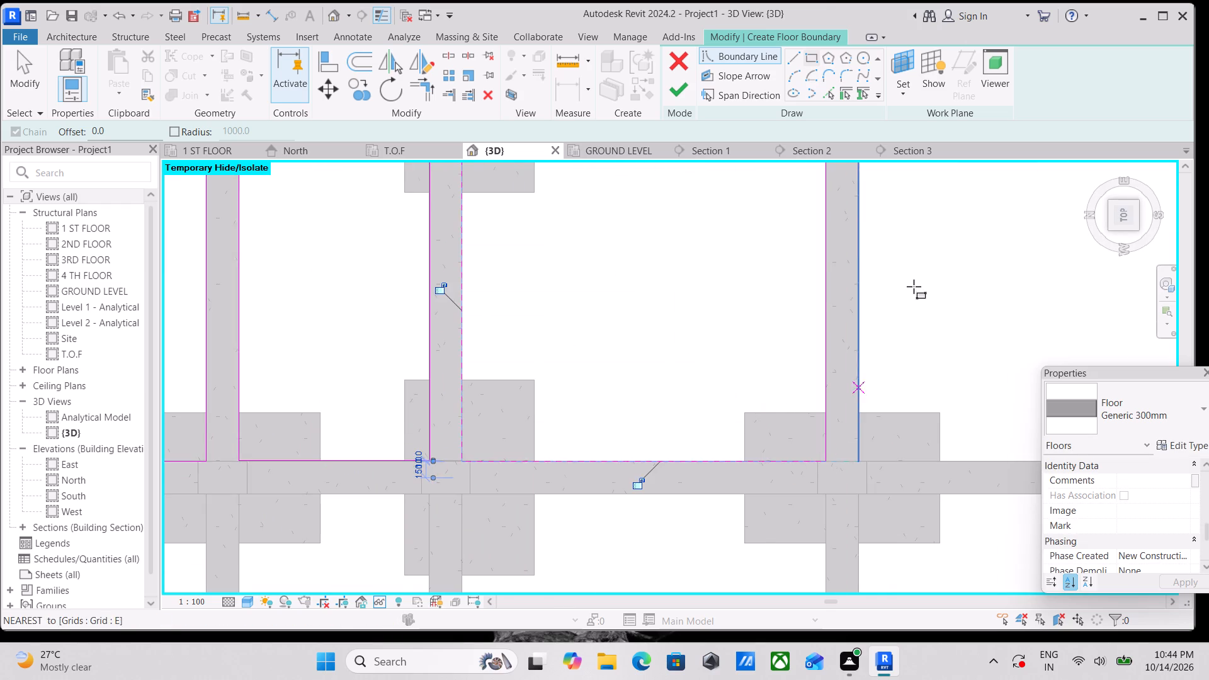
scroll(914, 286, down, 1)
middle_drag(913, 286, 779, 346)
click(746, 236)
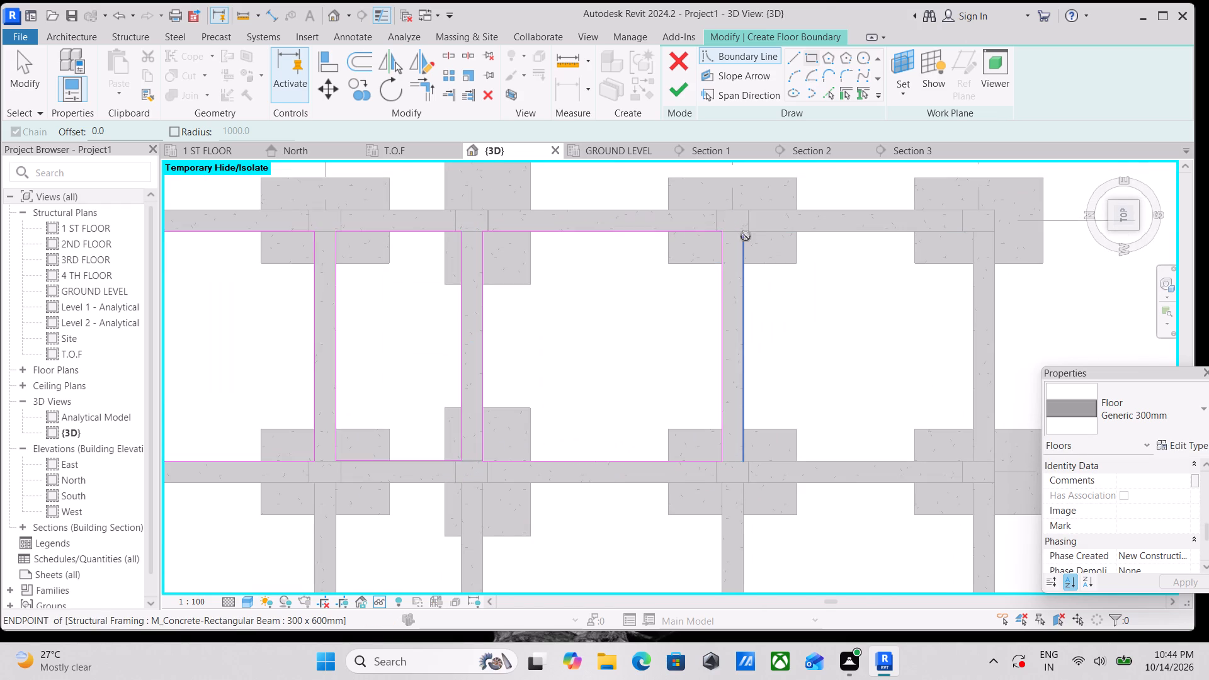
middle_drag(899, 378, 736, 309)
click(812, 395)
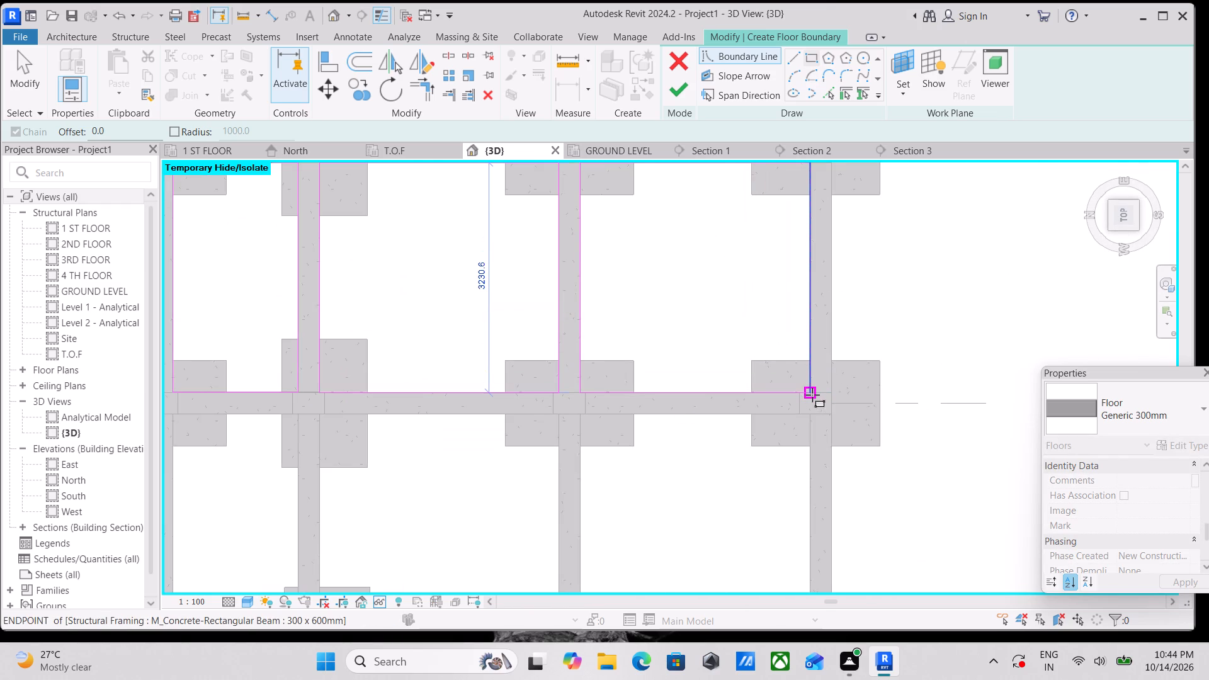
scroll(754, 314, down, 5)
middle_drag(718, 323, 953, 254)
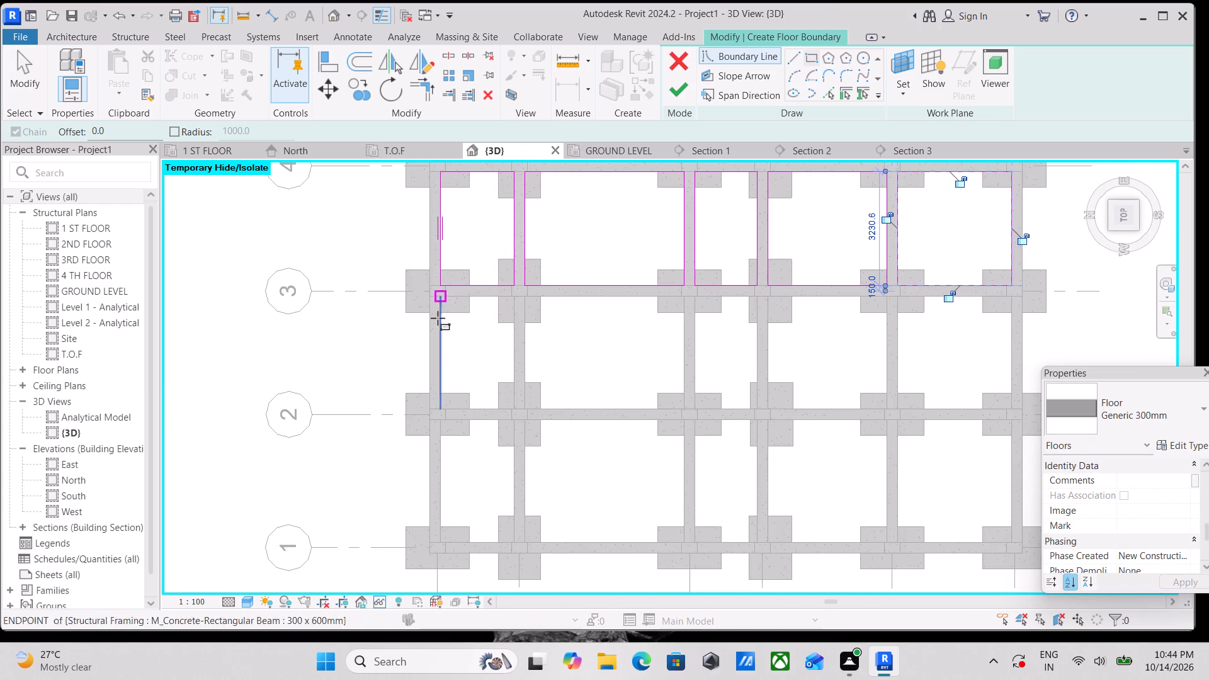
Sketch a rectangular floor boundary about 2086 by 3180 mm inside the beams between grids A–B and 3–2.
scroll(438, 322, up, 5)
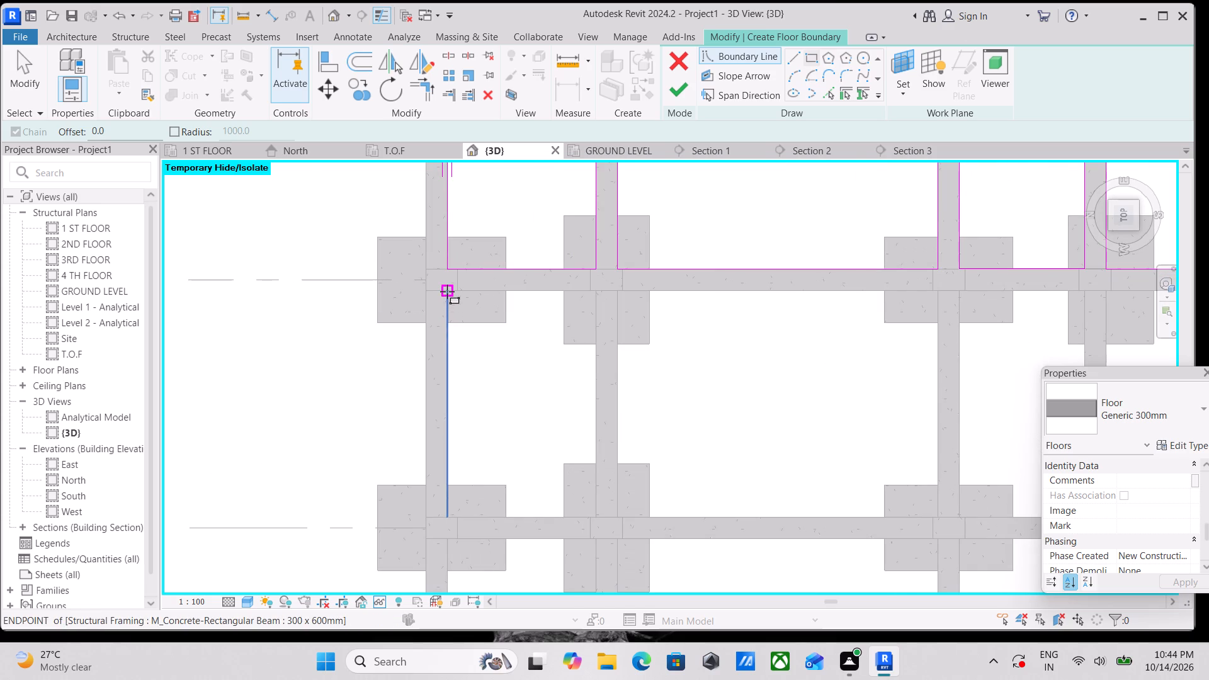
click(447, 292)
middle_drag(581, 411, 531, 287)
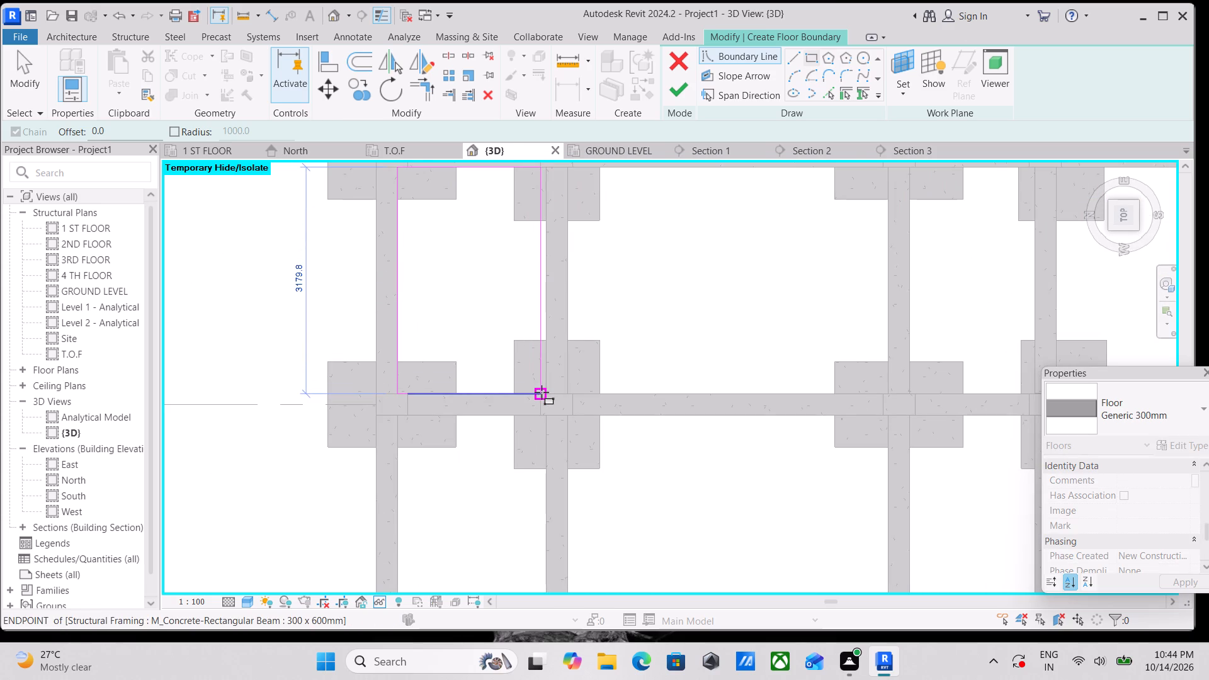
click(548, 395)
Sketch a rectangular floor boundary about 4501 by 3180 mm inside the beams between grids B–C and 3–2.
scroll(693, 337, down, 3)
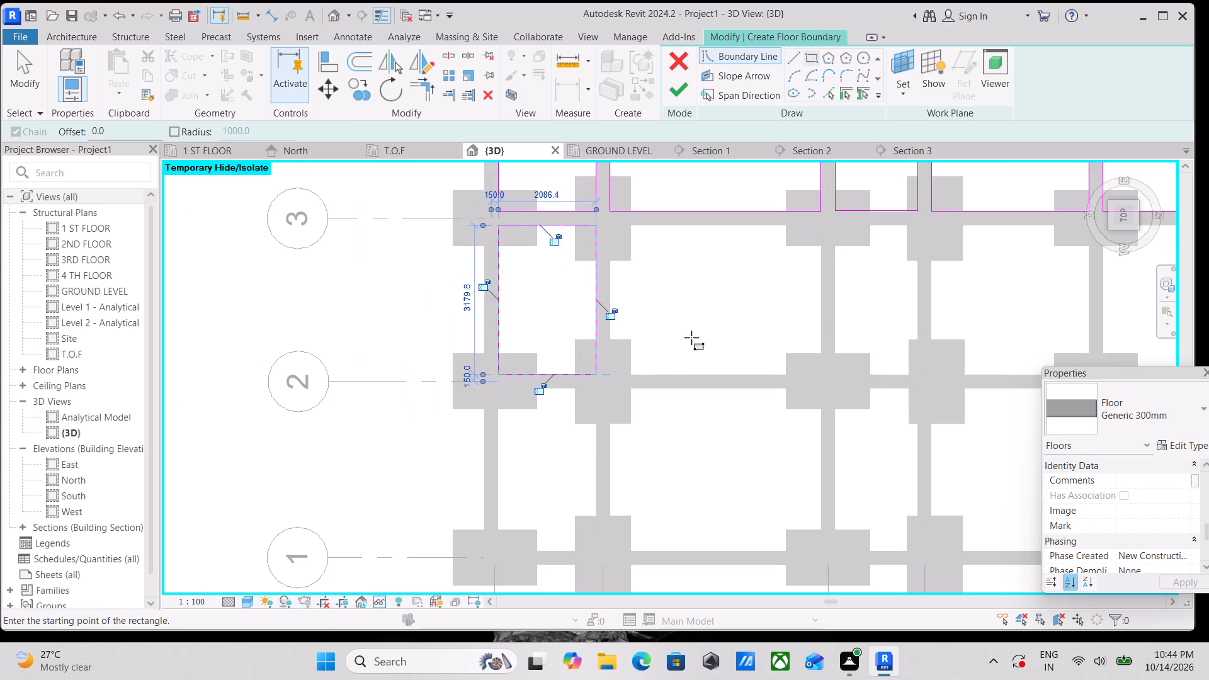
middle_drag(691, 336, 676, 271)
scroll(720, 282, down, 3)
middle_drag(720, 283, 678, 382)
scroll(614, 310, up, 4)
scroll(559, 315, up, 3)
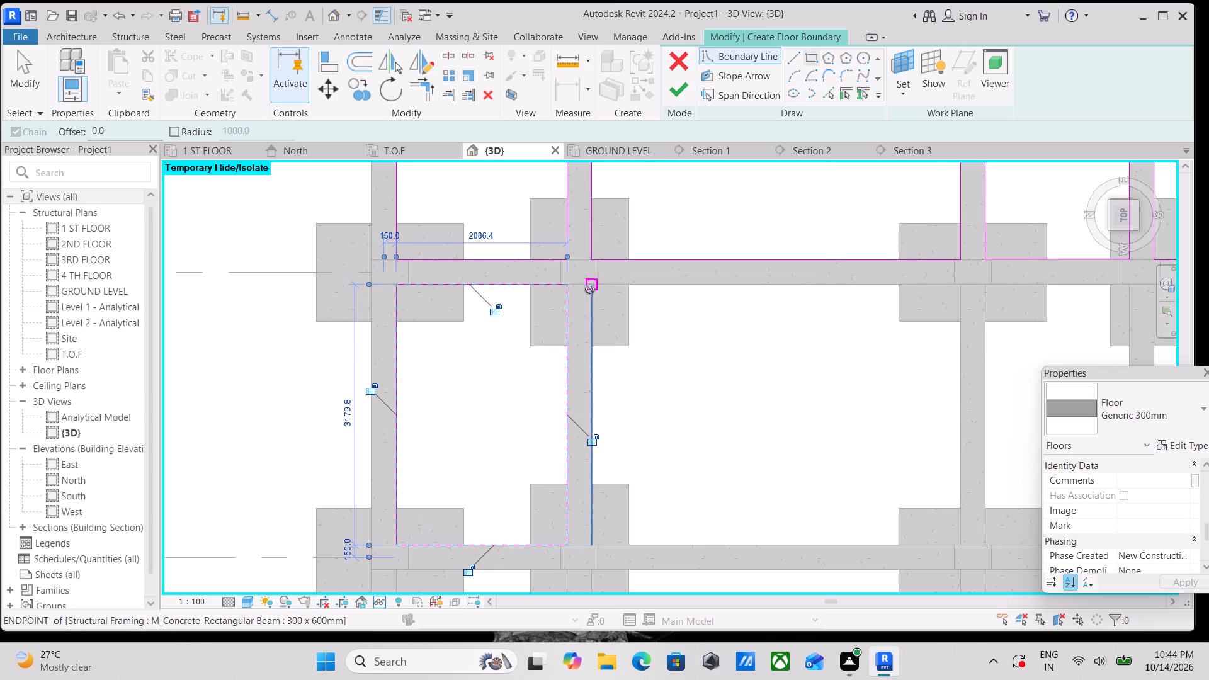
click(590, 289)
middle_drag(708, 384, 611, 269)
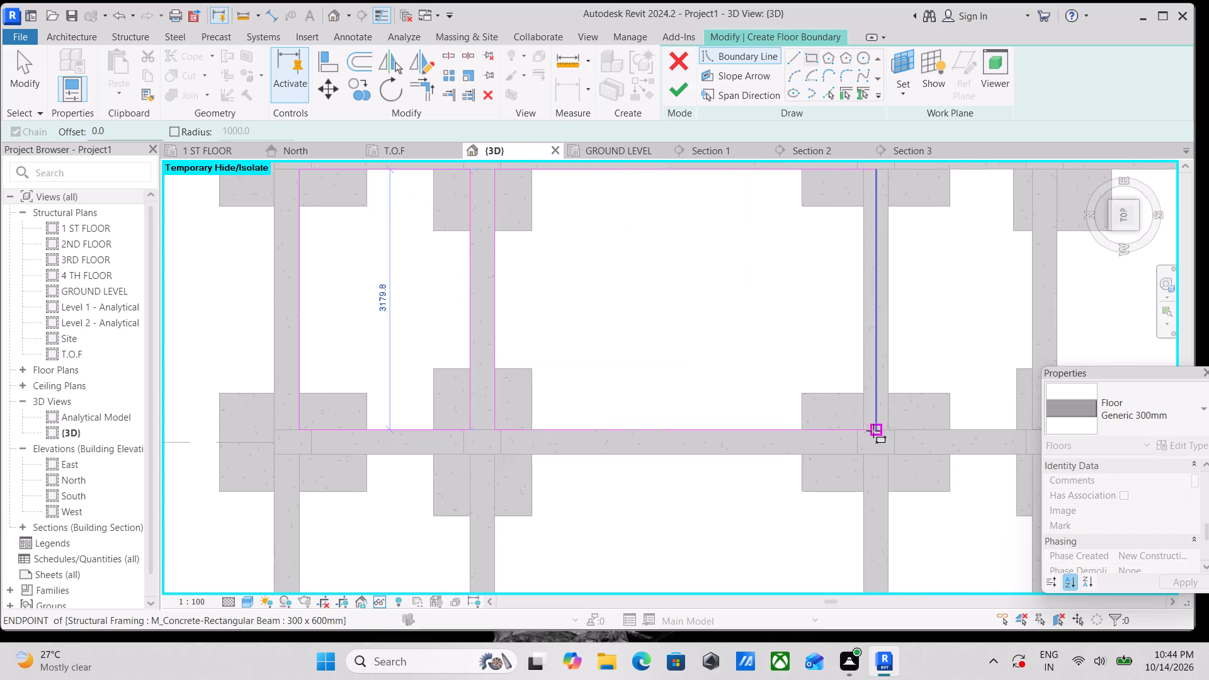
click(863, 429)
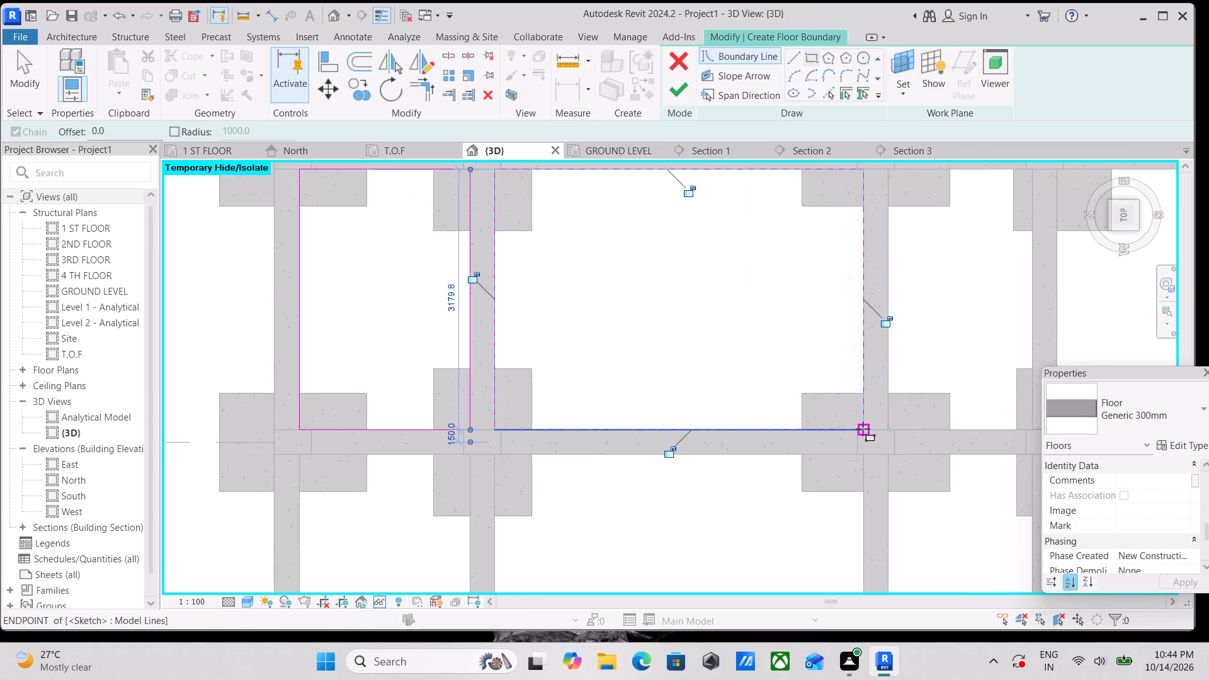
Sketch a rectangular floor boundary about 1757 mm wide inside the beams of the bay between grids C–D and 3–2.
scroll(944, 433, down, 3)
middle_drag(936, 430, 749, 452)
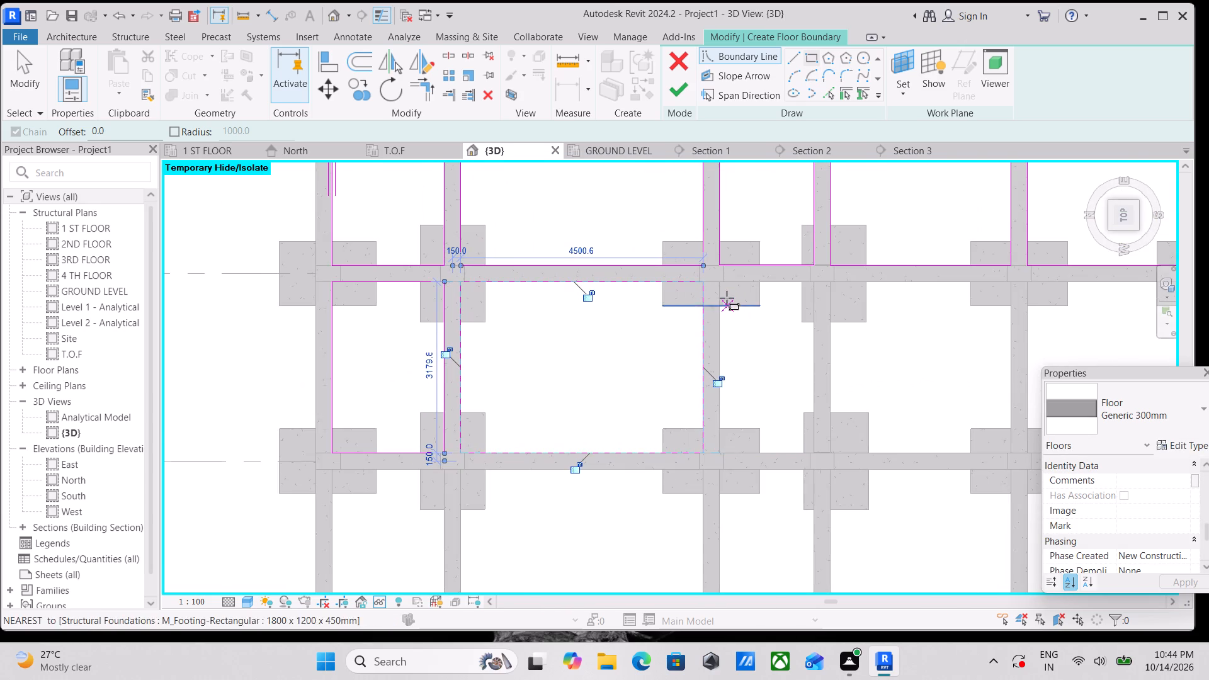
scroll(725, 286, up, 2)
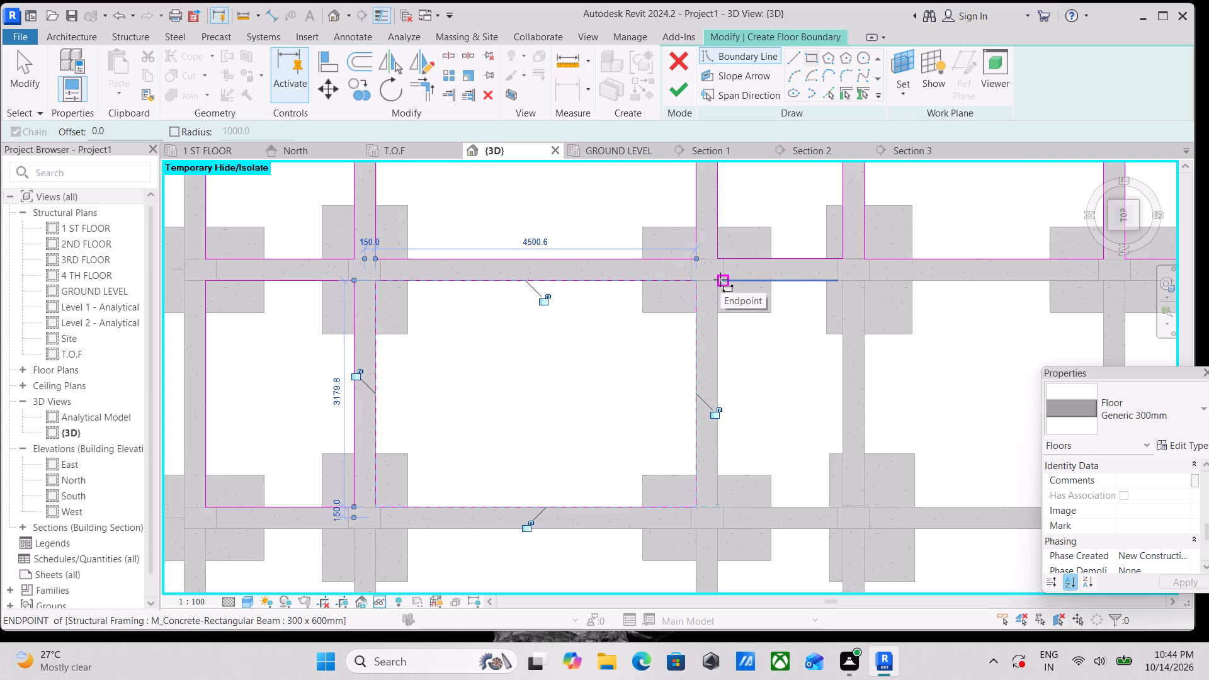
scroll(715, 290, up, 3)
click(720, 275)
middle_drag(826, 445, 727, 324)
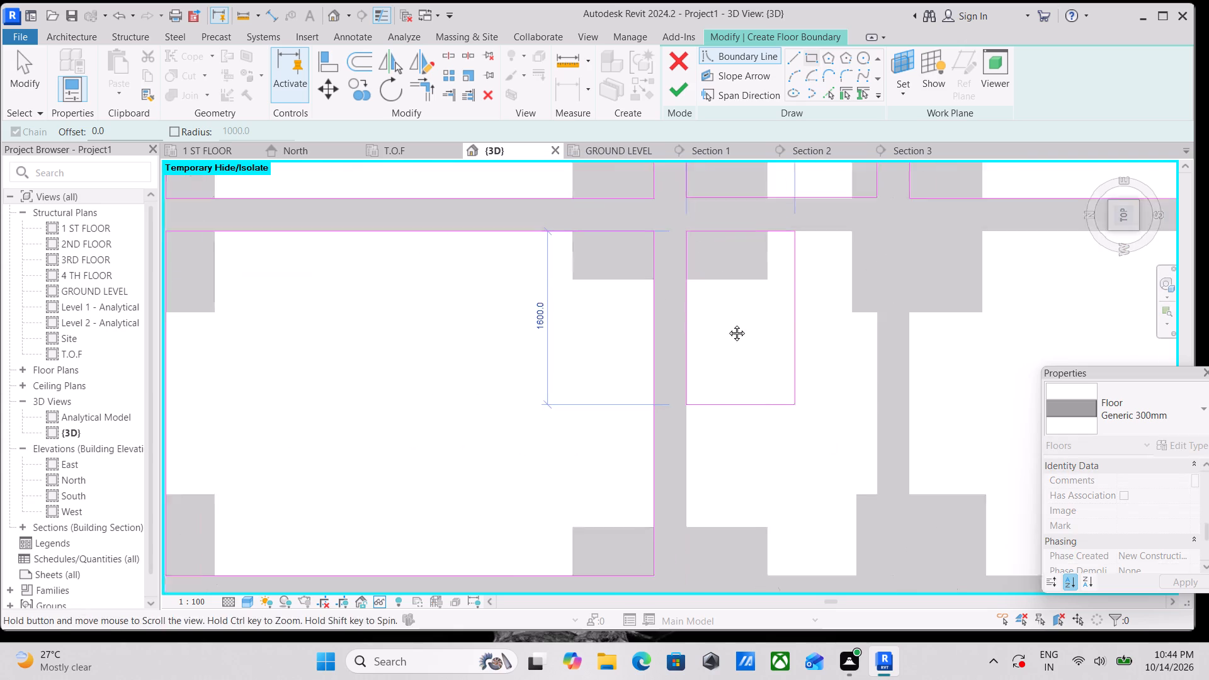
middle_drag(727, 324, 705, 301)
click(790, 480)
Sketch a rectangular floor boundary about 3358 by 3180 mm inside the beams between grids D–E and 3–2.
scroll(862, 386, down, 4)
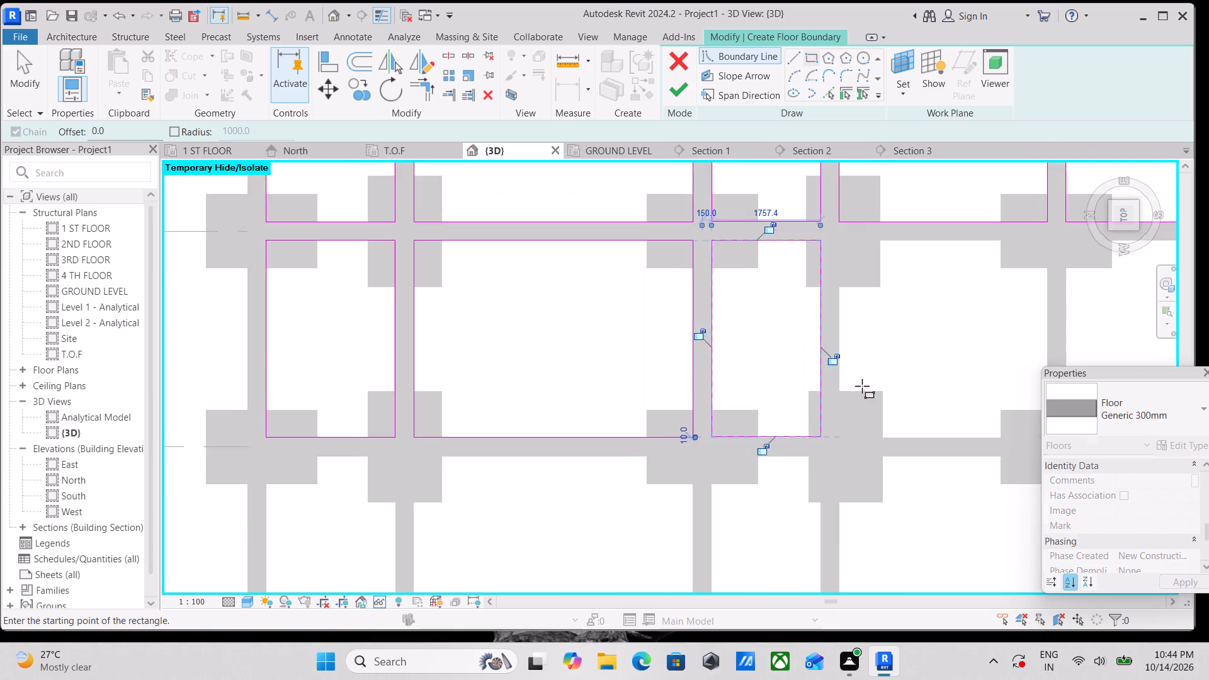
middle_drag(859, 385, 539, 420)
scroll(499, 278, up, 2)
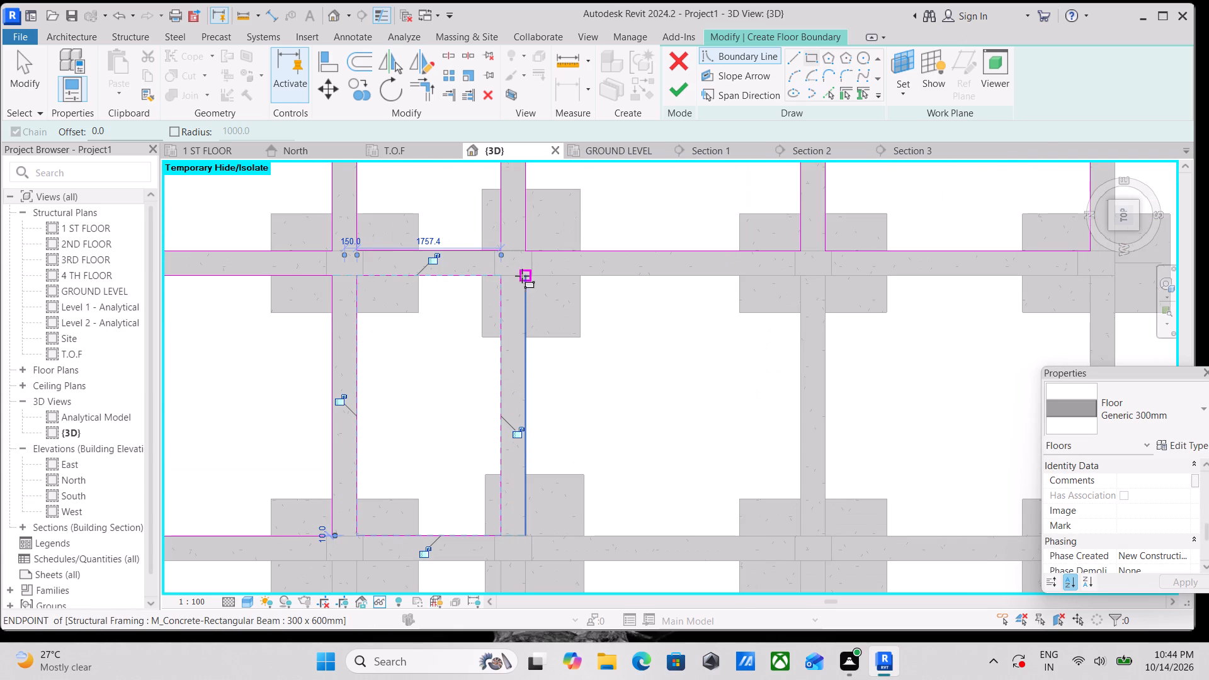
click(522, 276)
middle_drag(662, 445, 570, 351)
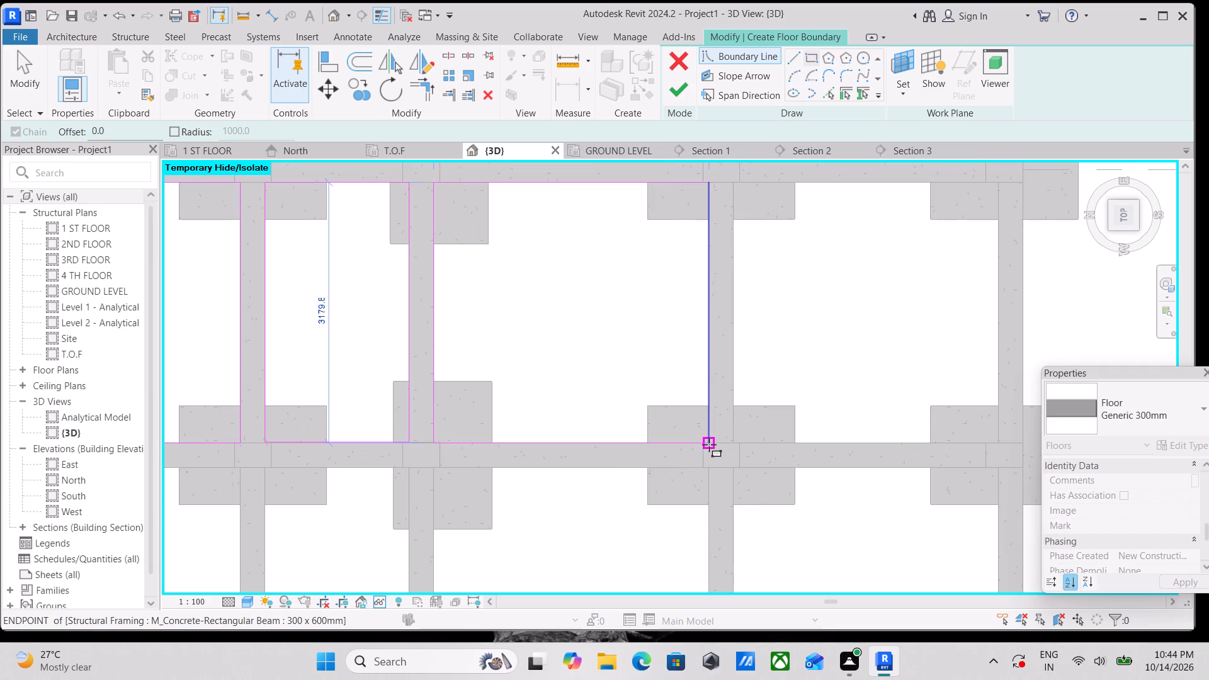
click(709, 445)
Sketch a rectangular floor boundary about 3229 by 3180 mm inside the beams between grids E–F and 3–2.
scroll(897, 429, down, 2)
middle_drag(880, 443, 793, 526)
scroll(729, 375, up, 3)
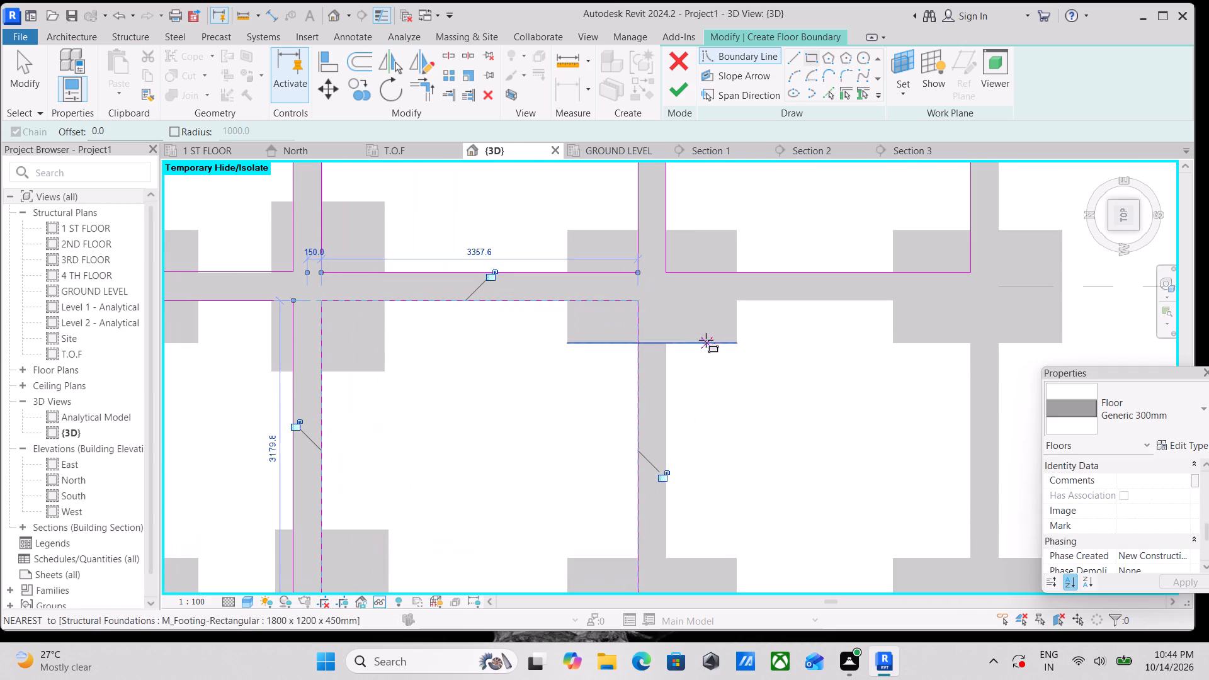
click(662, 301)
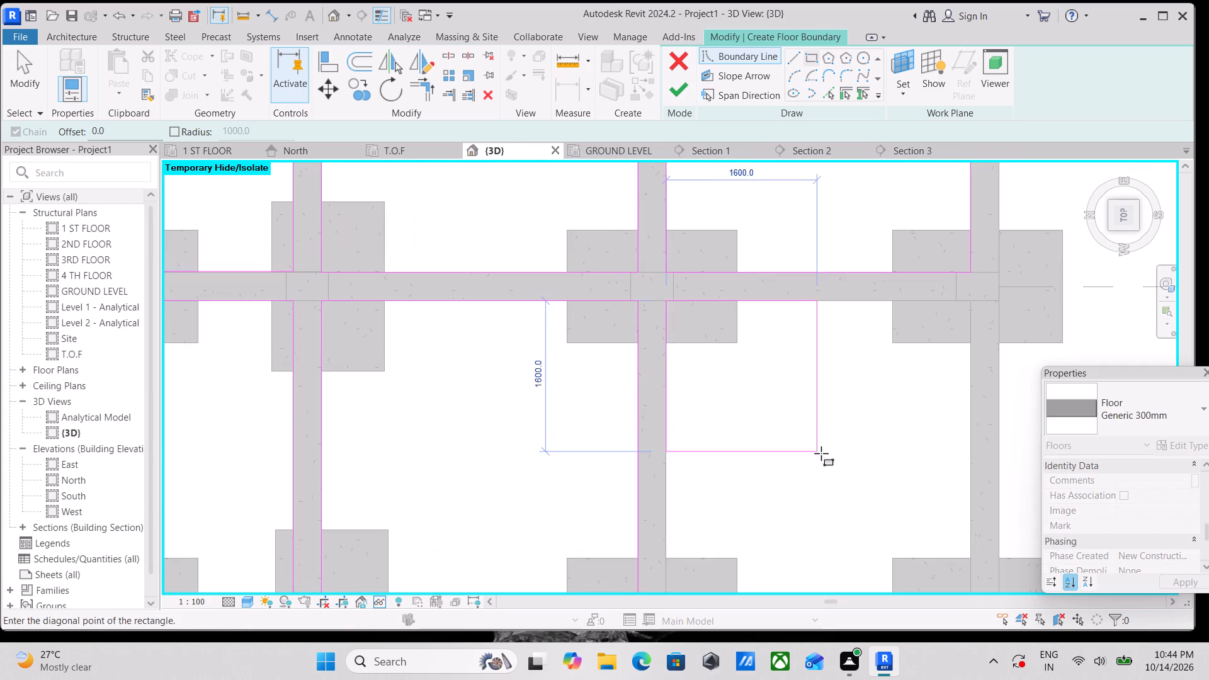
middle_drag(815, 445, 704, 331)
click(863, 489)
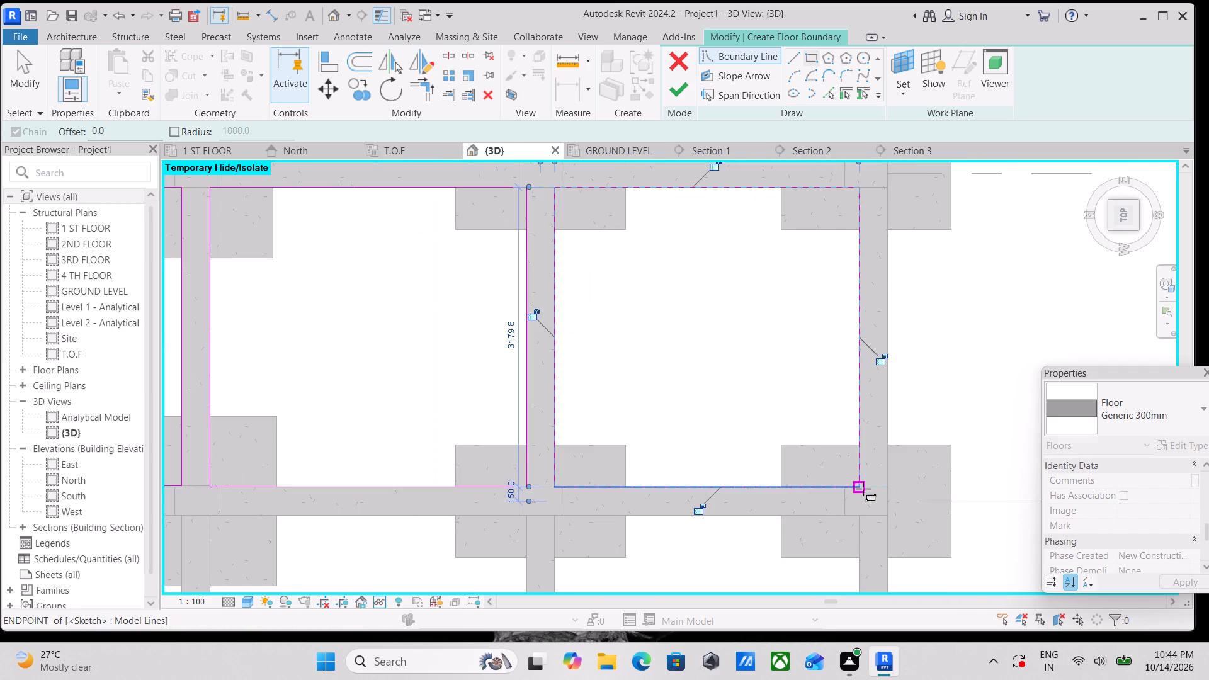
Sketch a rectangular floor boundary about 2086 by 3461 mm inside the beams between grids A–B and 2–1.
scroll(767, 492, down, 3)
scroll(725, 558, down, 2)
middle_drag(729, 536, 826, 406)
scroll(682, 452, down, 2)
middle_drag(673, 433, 887, 355)
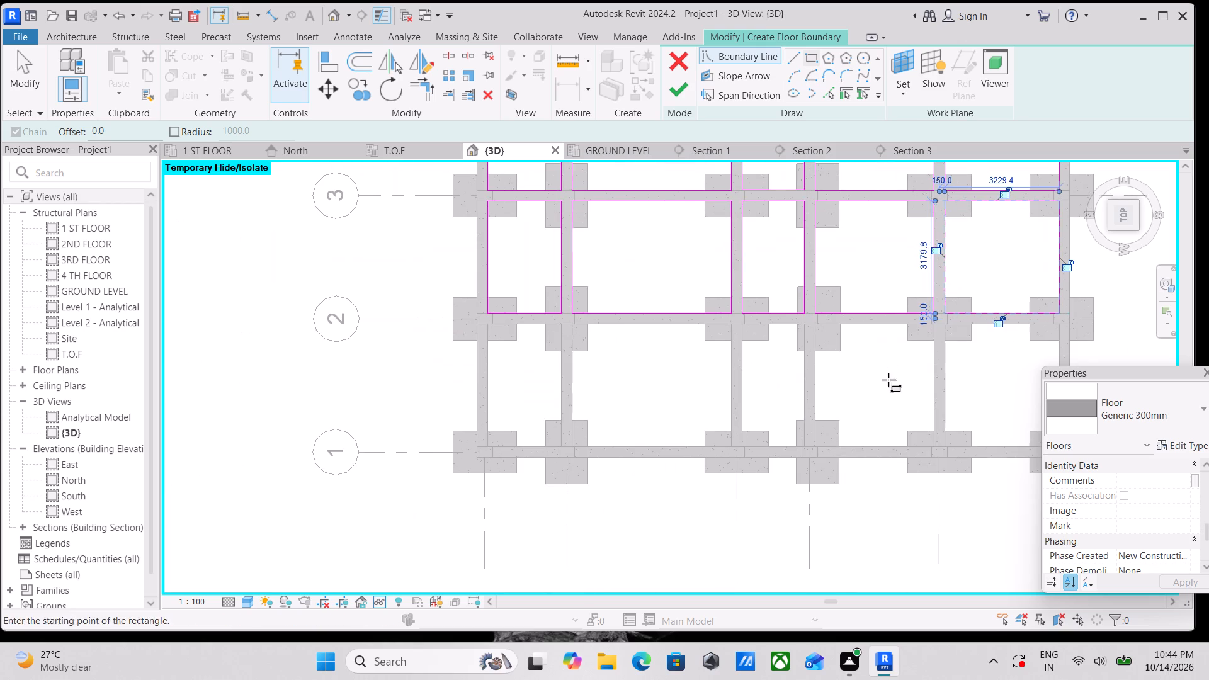
scroll(510, 326, up, 9)
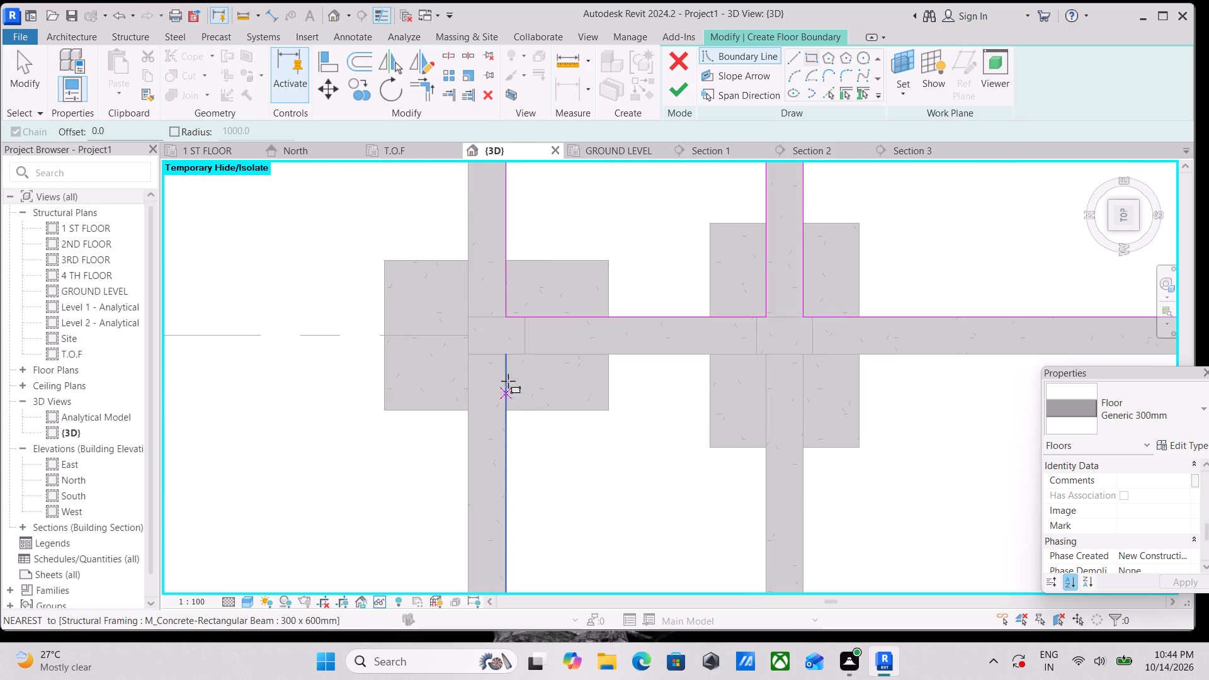
click(504, 355)
middle_drag(661, 538, 626, 373)
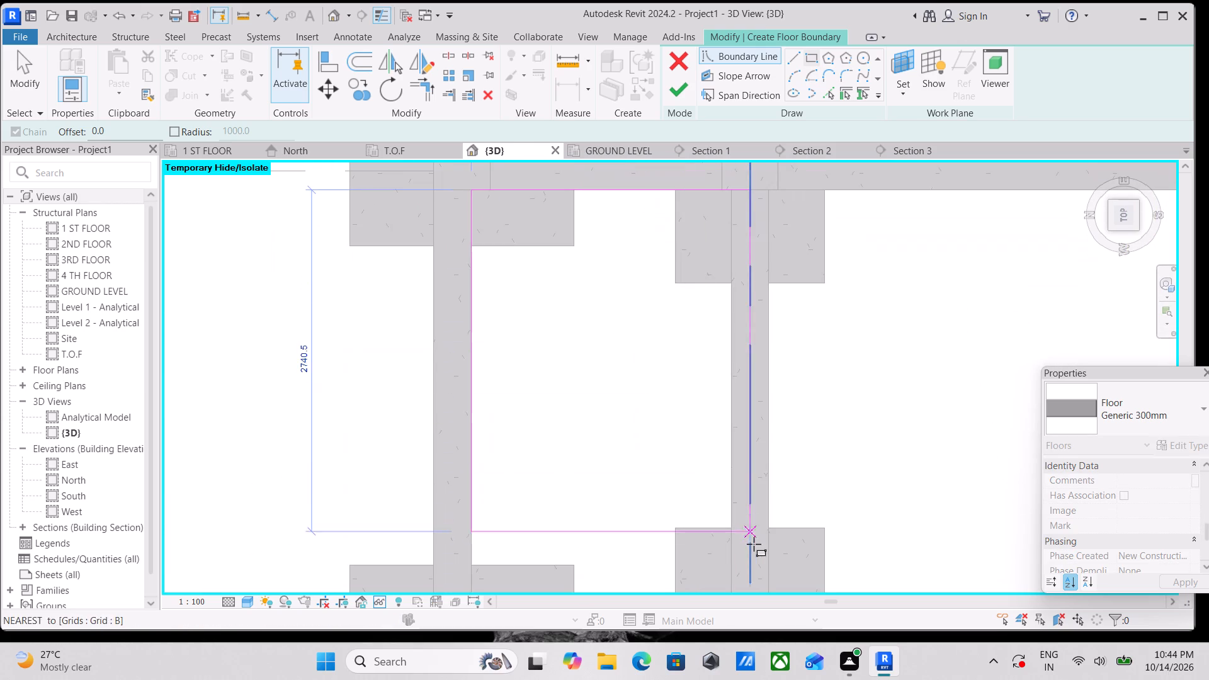
scroll(742, 475, down, 1)
middle_drag(736, 452, 698, 341)
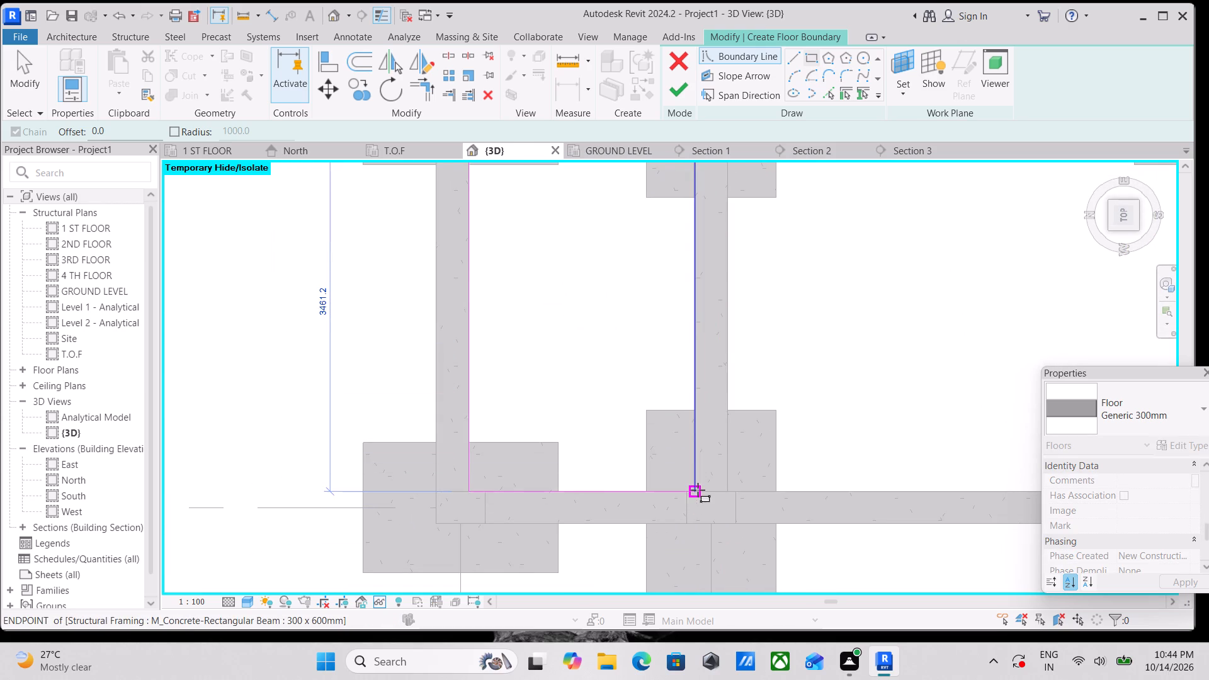
click(698, 490)
Sketch a rectangular floor boundary about 4501 mm wide along the inner beam faces of the bay between grids B–C and 2–1.
scroll(820, 416, down, 2)
middle_drag(820, 416, 730, 560)
scroll(670, 347, up, 2)
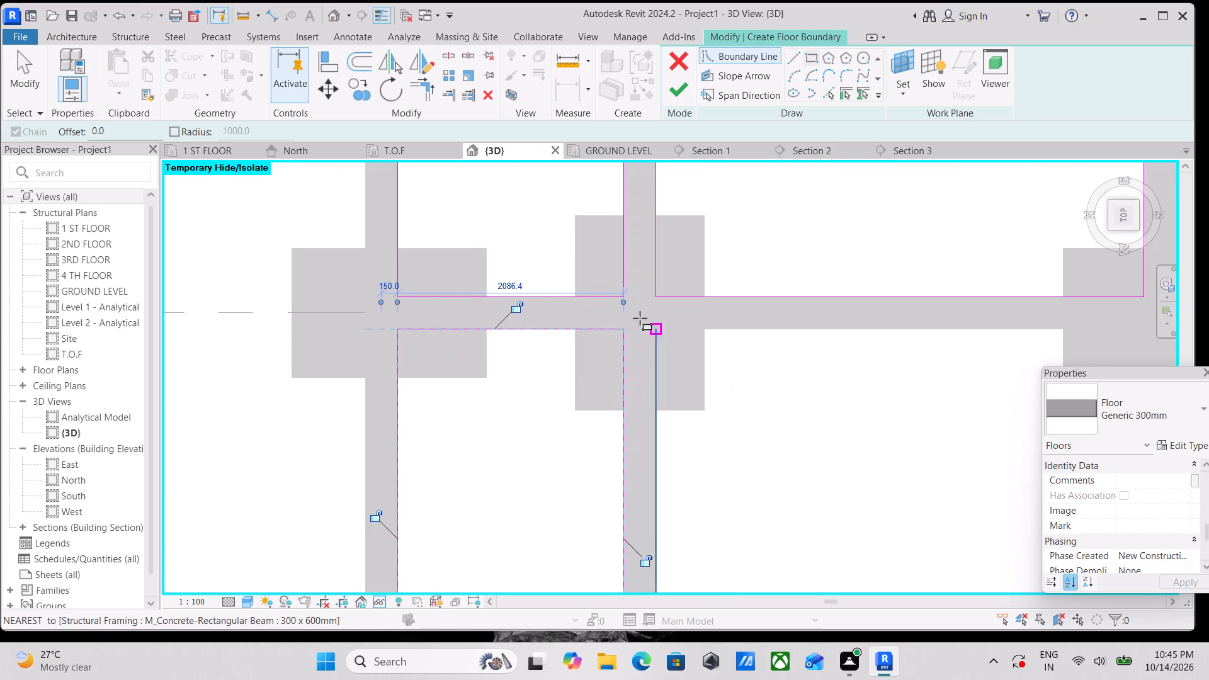
click(659, 326)
scroll(827, 479, down, 1)
middle_drag(822, 472, 694, 338)
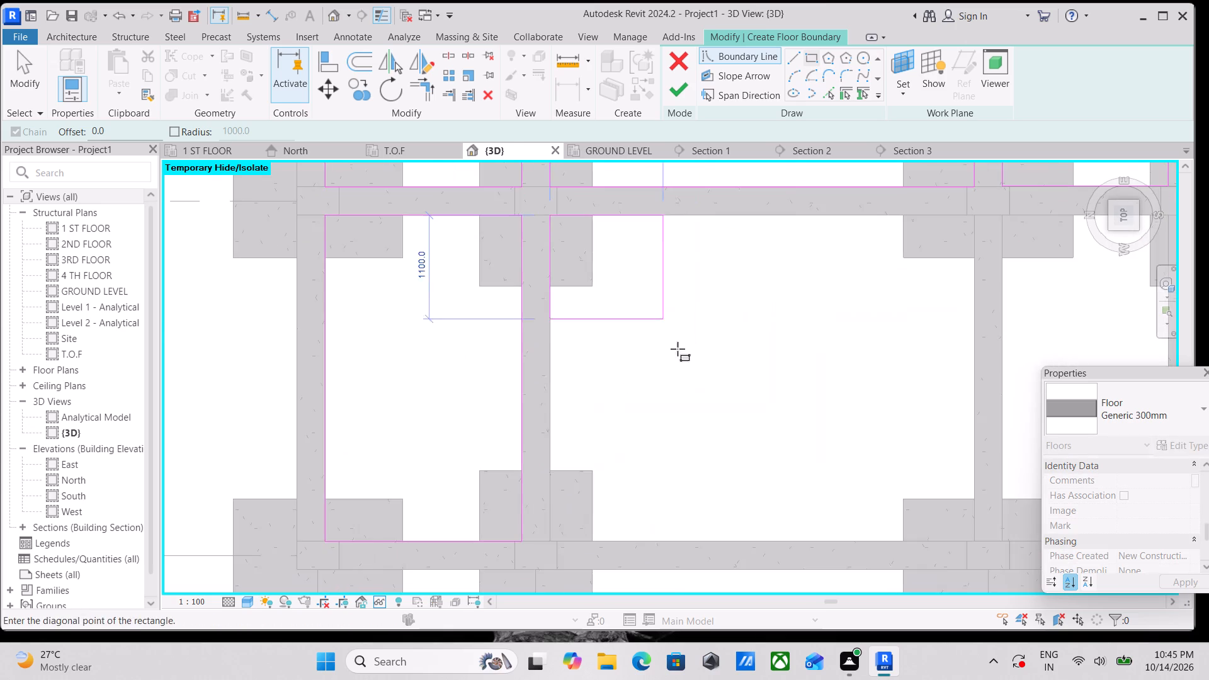
middle_drag(844, 541, 705, 408)
click(837, 408)
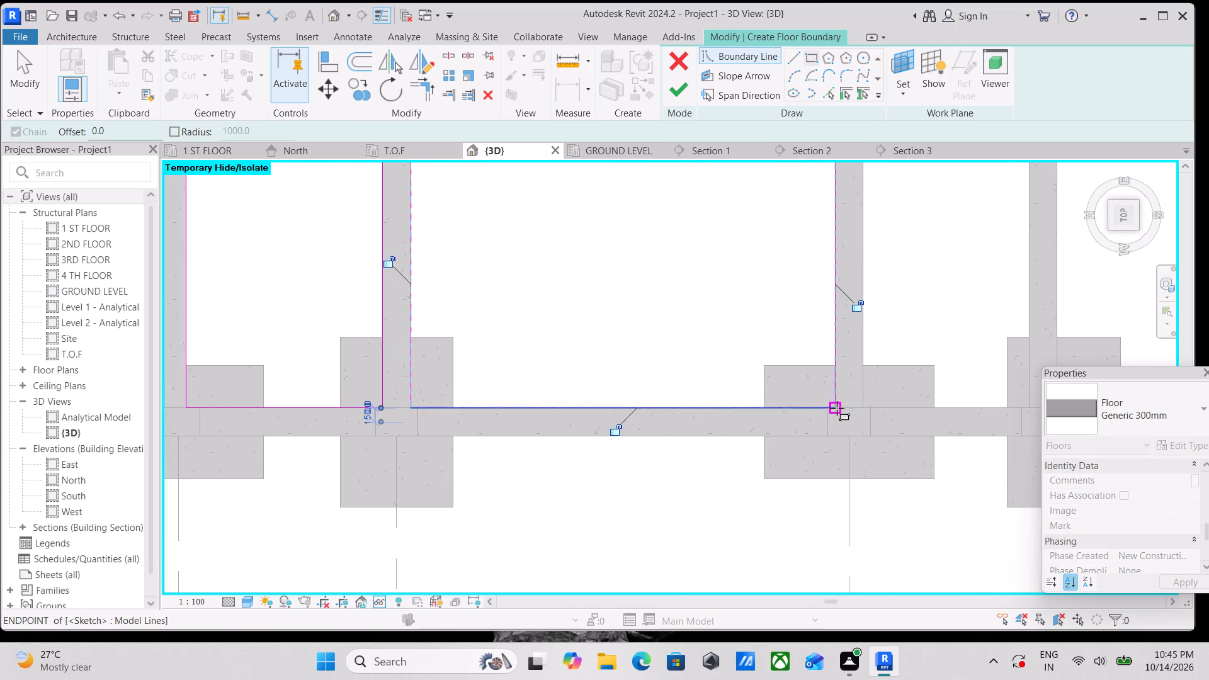
Sketch a rectangular floor boundary about 1757 by 3461 mm inside the beams between grids C–D and 2–1.
scroll(868, 400, down, 2)
middle_drag(860, 414, 822, 597)
middle_drag(837, 477, 806, 506)
scroll(795, 380, up, 3)
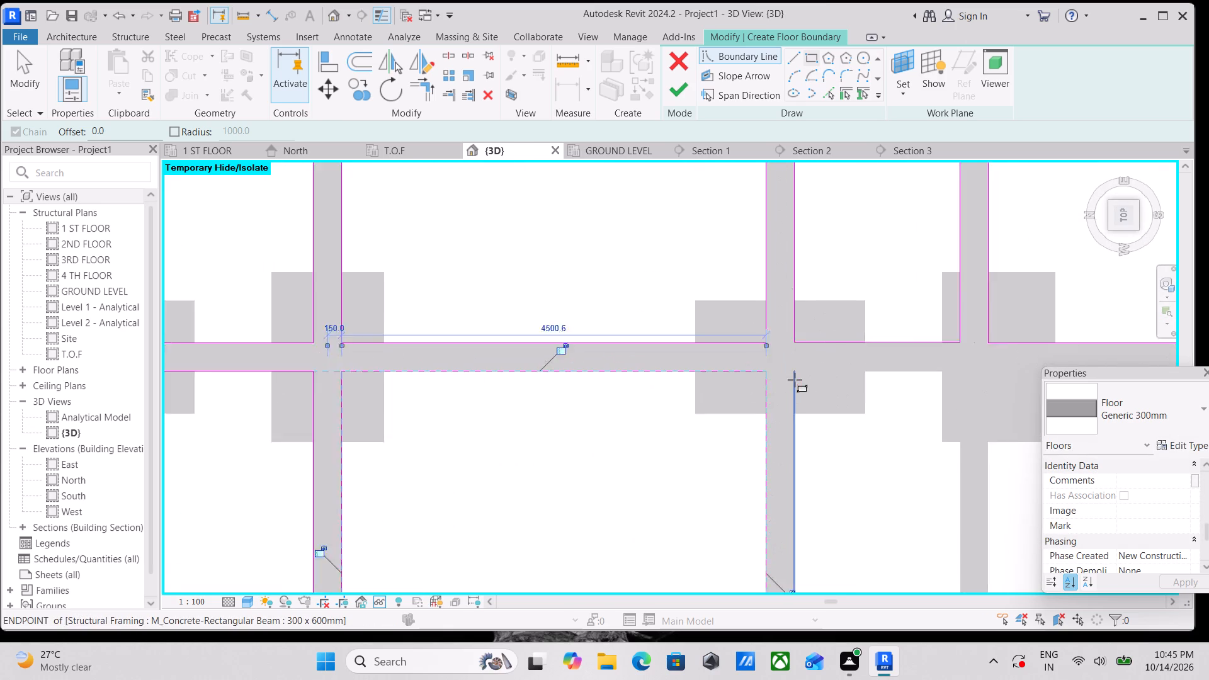
click(795, 372)
middle_drag(946, 535, 802, 405)
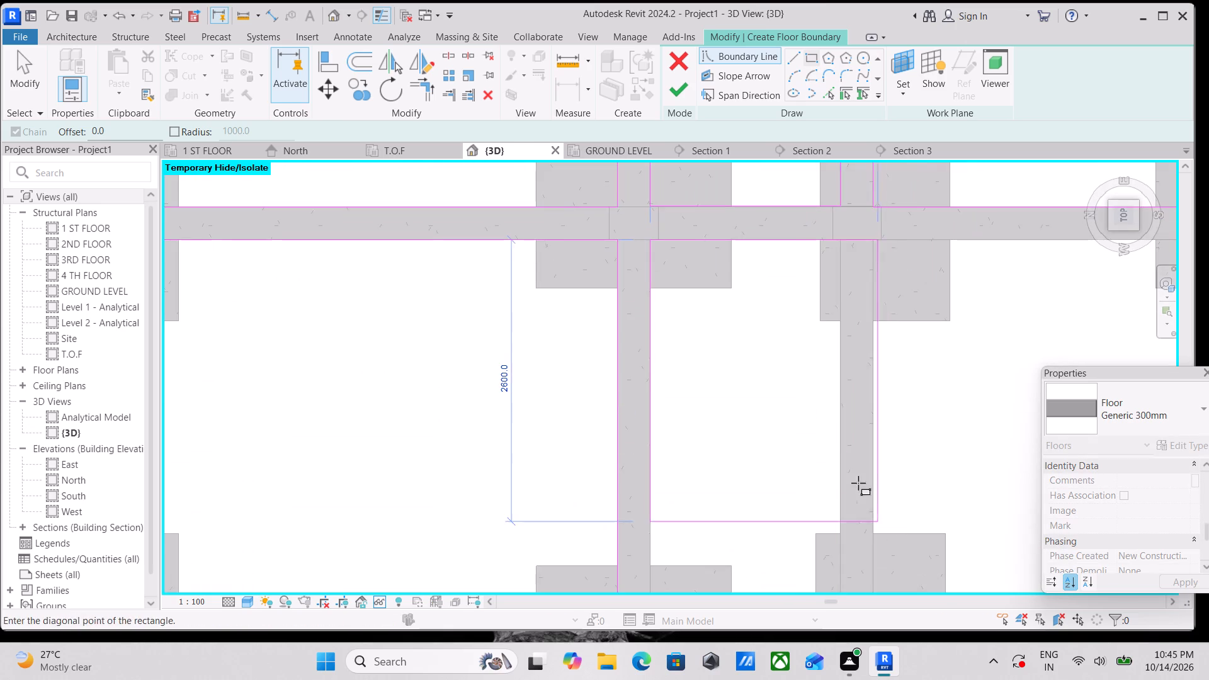
middle_drag(849, 468, 810, 372)
click(804, 521)
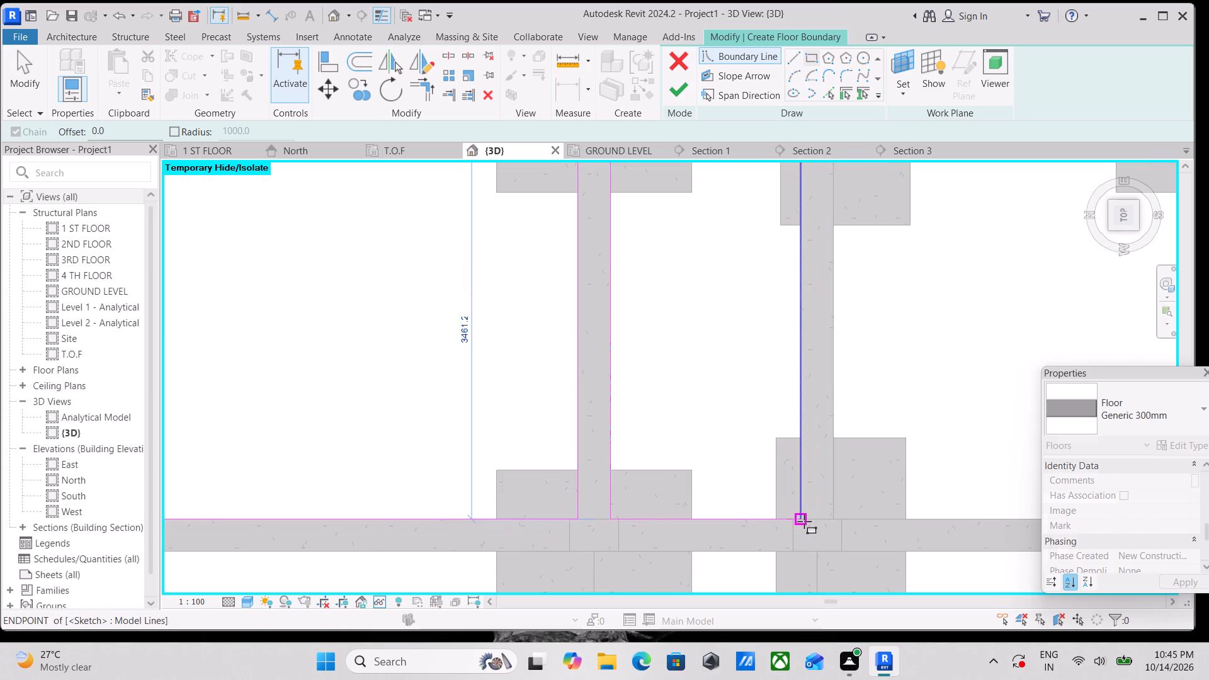
Sketch a rectangular floor boundary about 3358 by 3461 mm inside the beams between grids D–E and 2–1.
scroll(910, 479, down, 2)
middle_drag(910, 479, 814, 558)
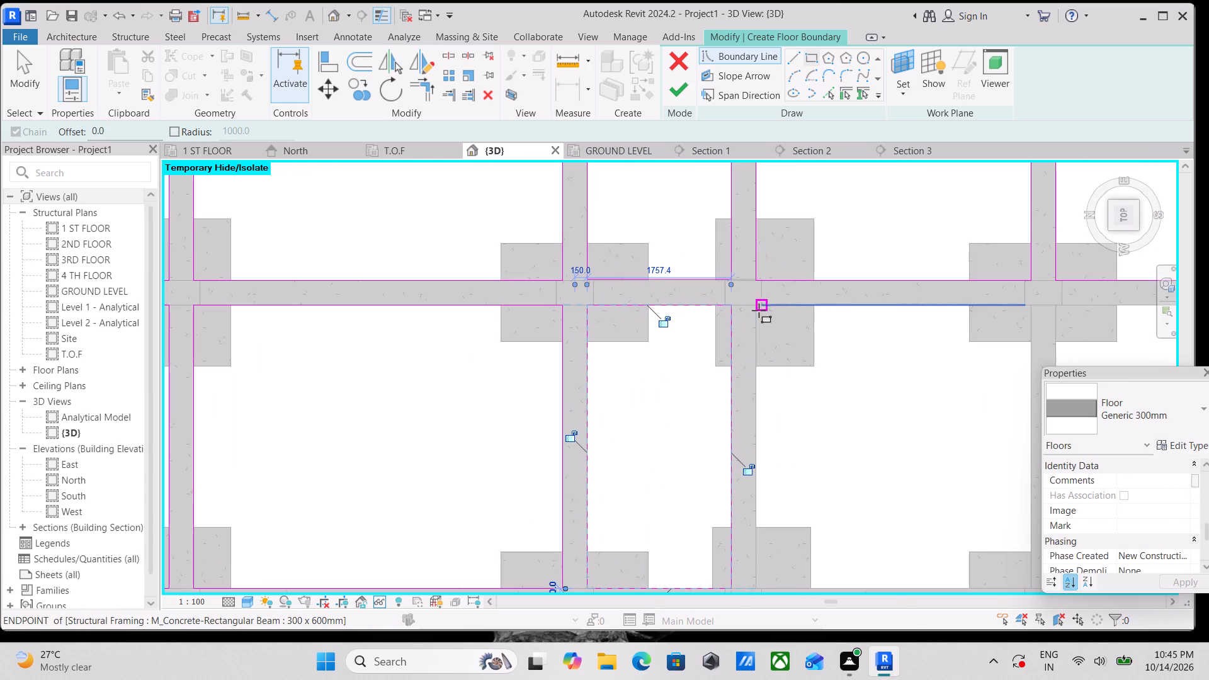
click(758, 310)
middle_drag(904, 480, 797, 387)
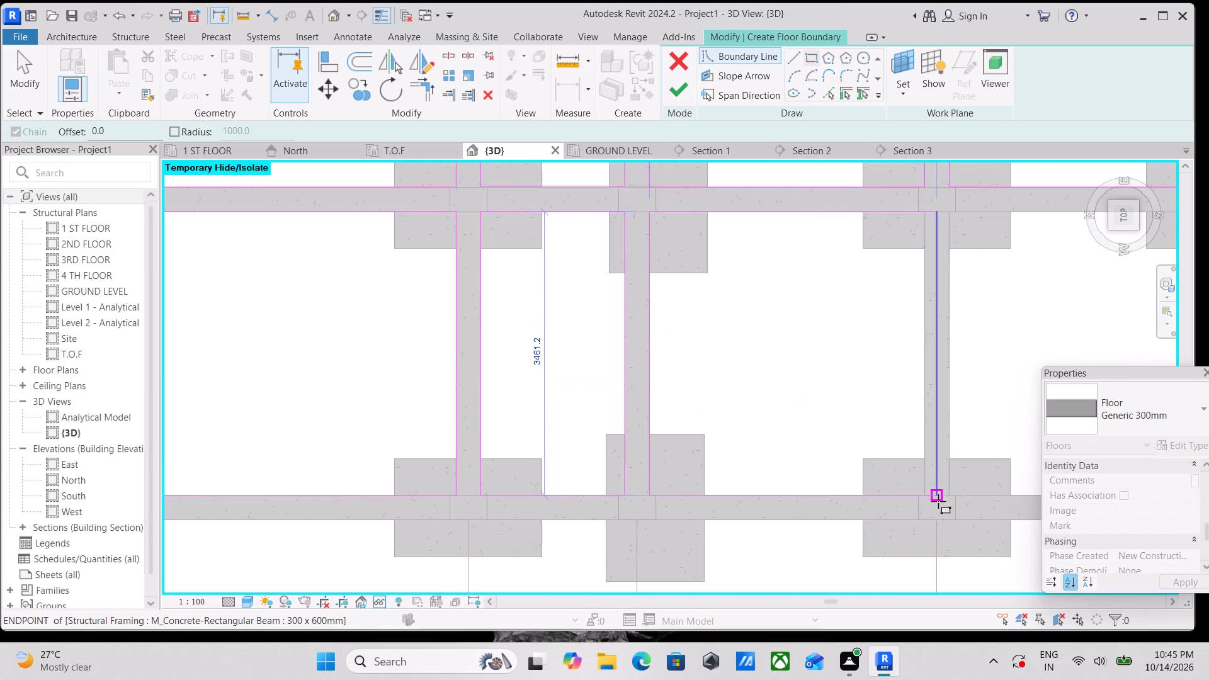
click(926, 499)
Sketch a rectangular floor boundary about 3229 mm wide along the inner beam faces of the bay between grids E–F and 2–1.
scroll(929, 497, down, 2)
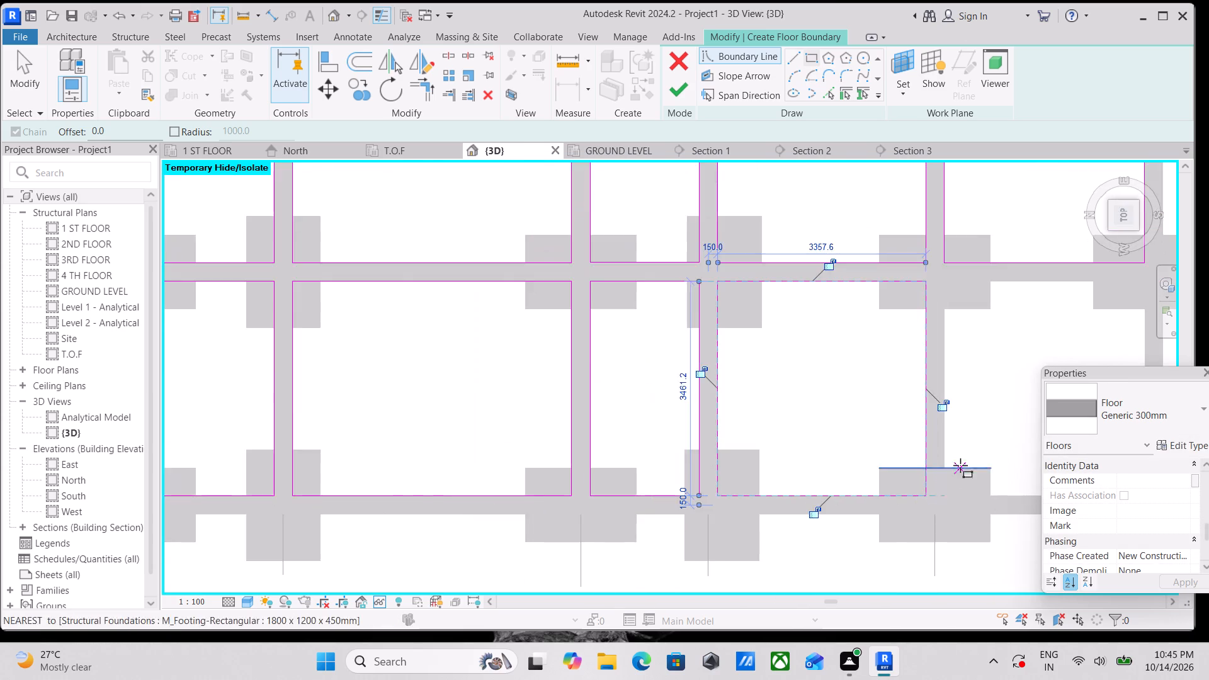
scroll(964, 460, down, 1)
middle_drag(975, 433, 824, 453)
scroll(807, 344, up, 4)
click(796, 326)
middle_drag(925, 440, 665, 241)
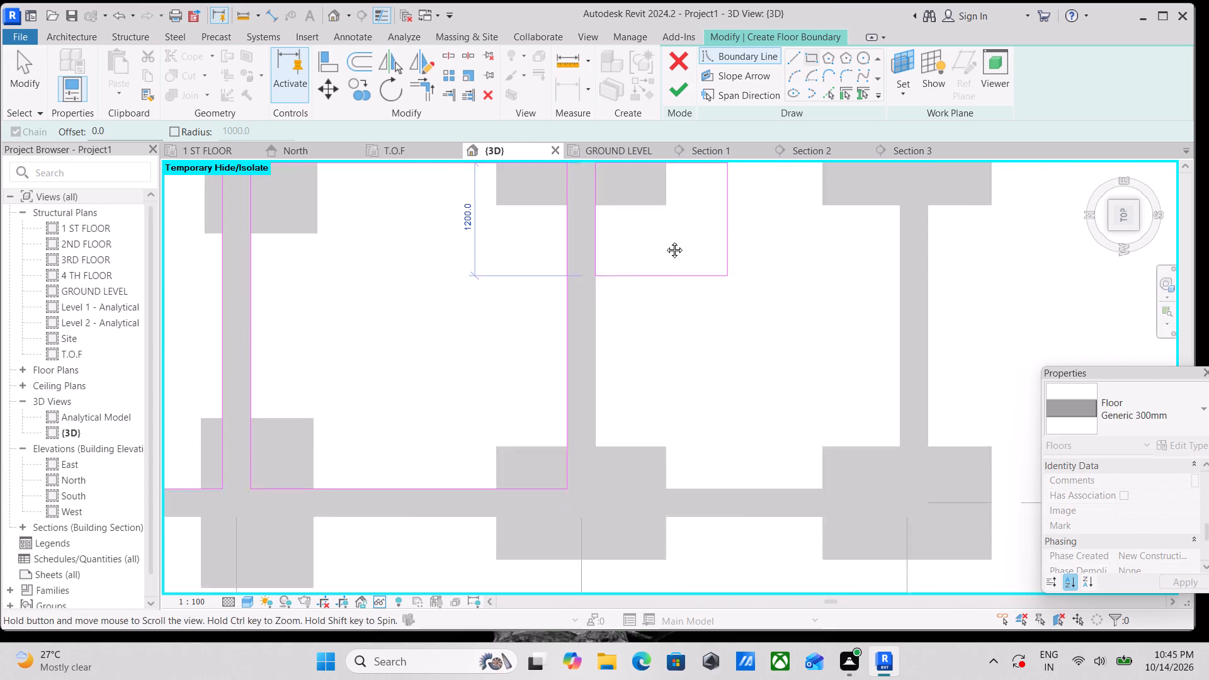
middle_drag(665, 241, 659, 237)
click(830, 448)
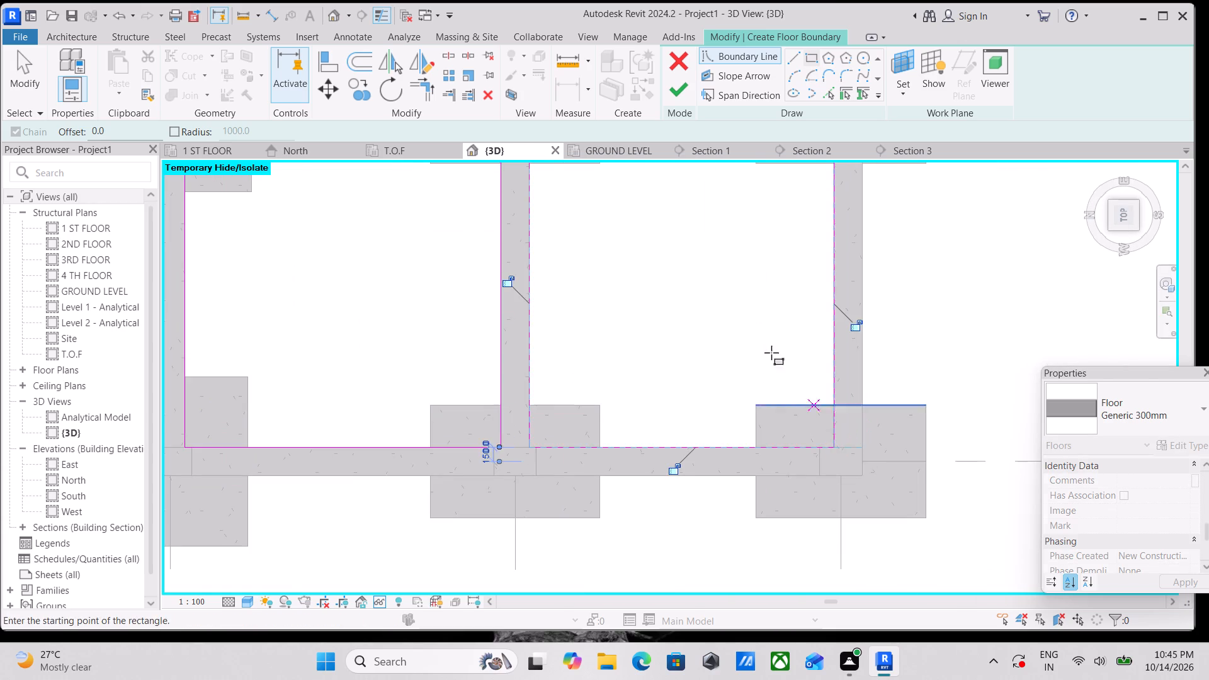
Finish the boundary sketch to create the Generic 300mm floor in all bays between the ground beams.
scroll(669, 266, down, 2)
middle_drag(671, 273, 783, 411)
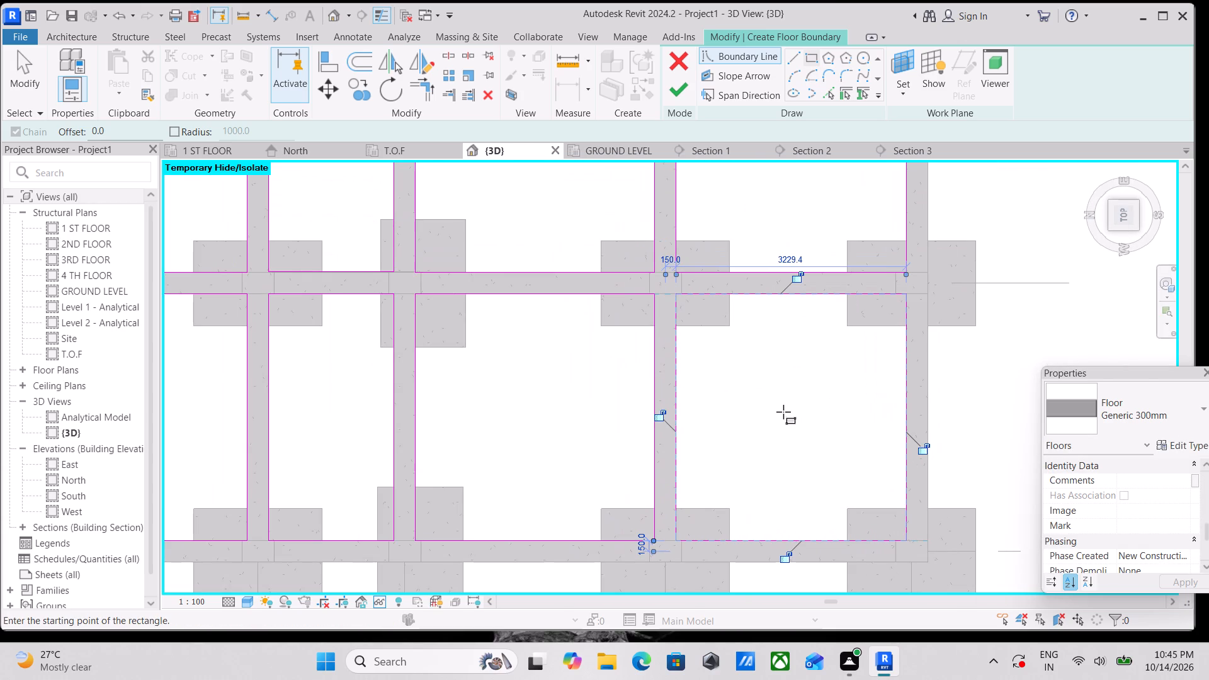
scroll(783, 412, down, 5)
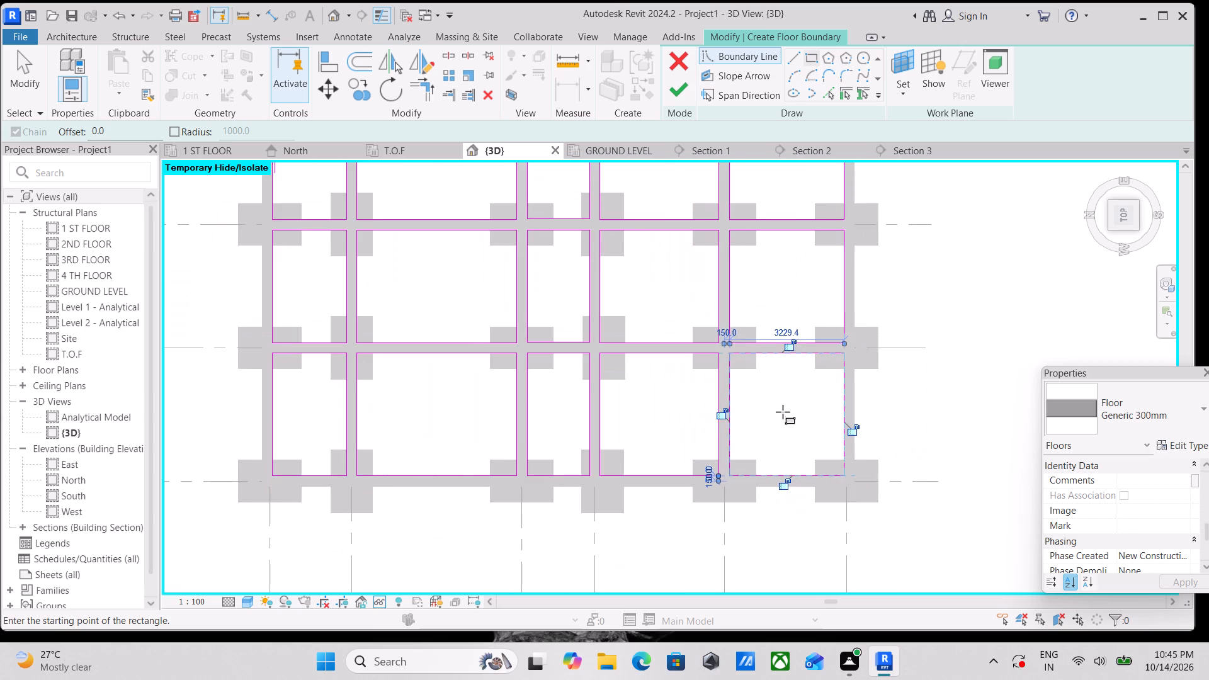
scroll(783, 412, down, 2)
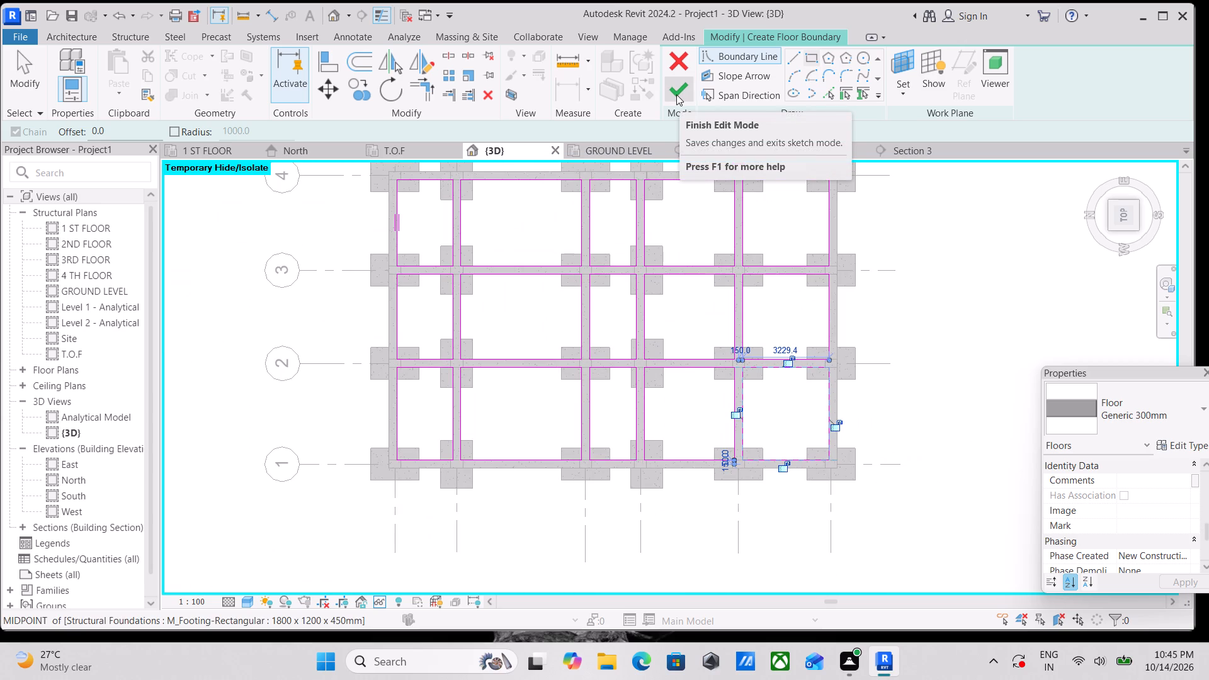
scroll(1031, 475, down, 3)
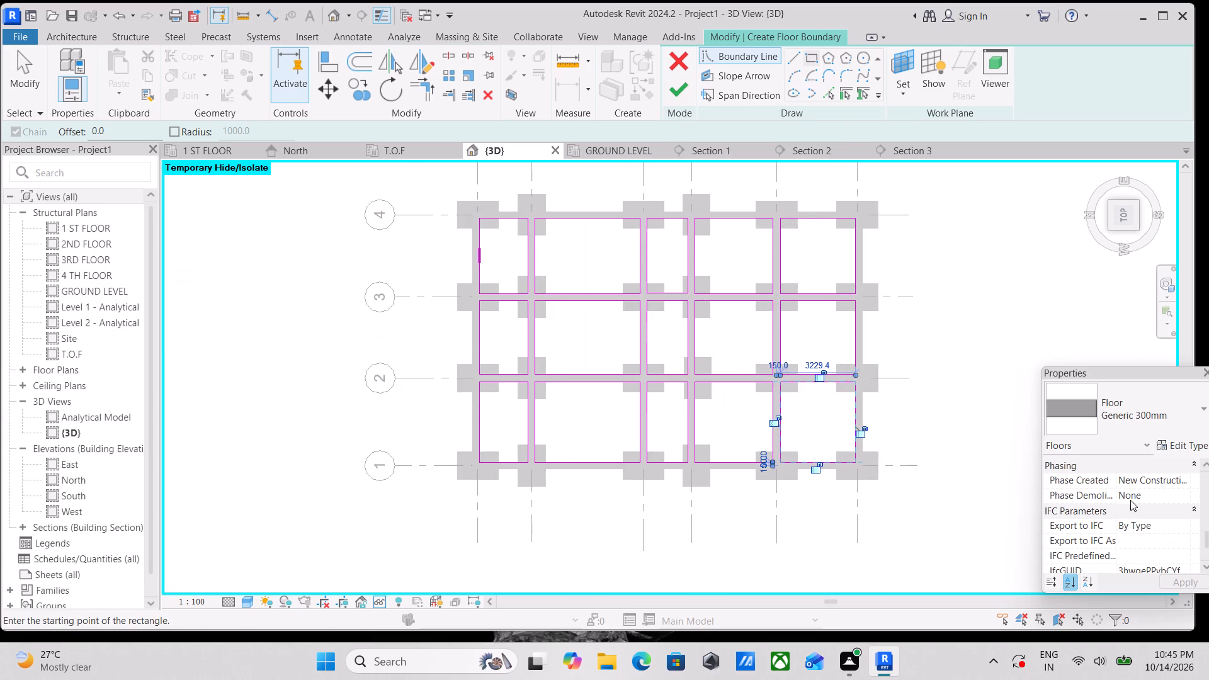
click(686, 92)
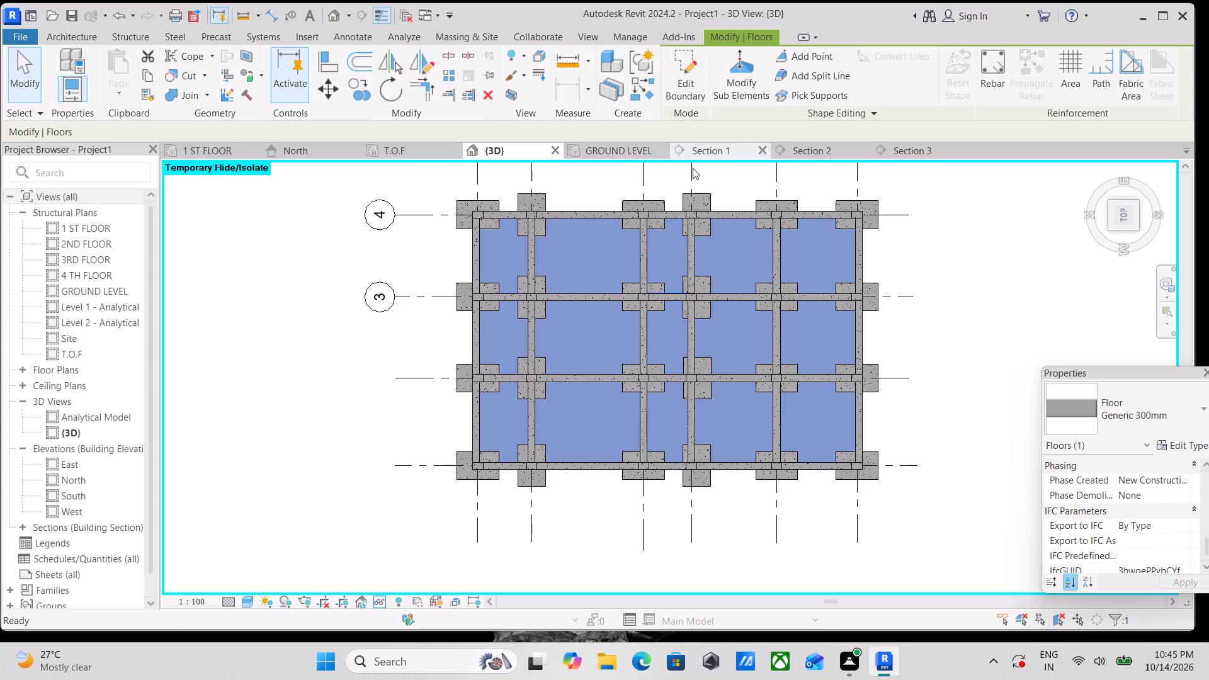
Copy the Generic 300mm floor lying at footing level and paste it aligned to the GROUND LEVEL level.
scroll(698, 417, up, 2)
shift+middle_drag(679, 457, 676, 448)
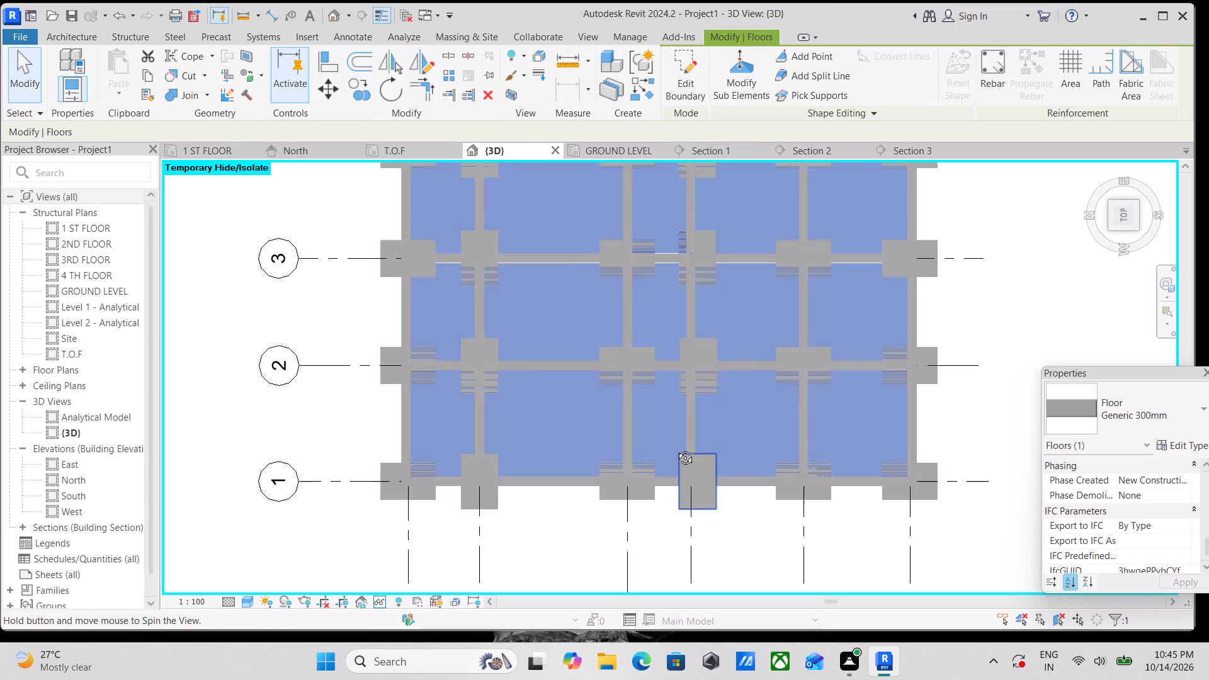
shift+middle_drag(676, 448, 772, 197)
shift+middle_drag(782, 436, 763, 256)
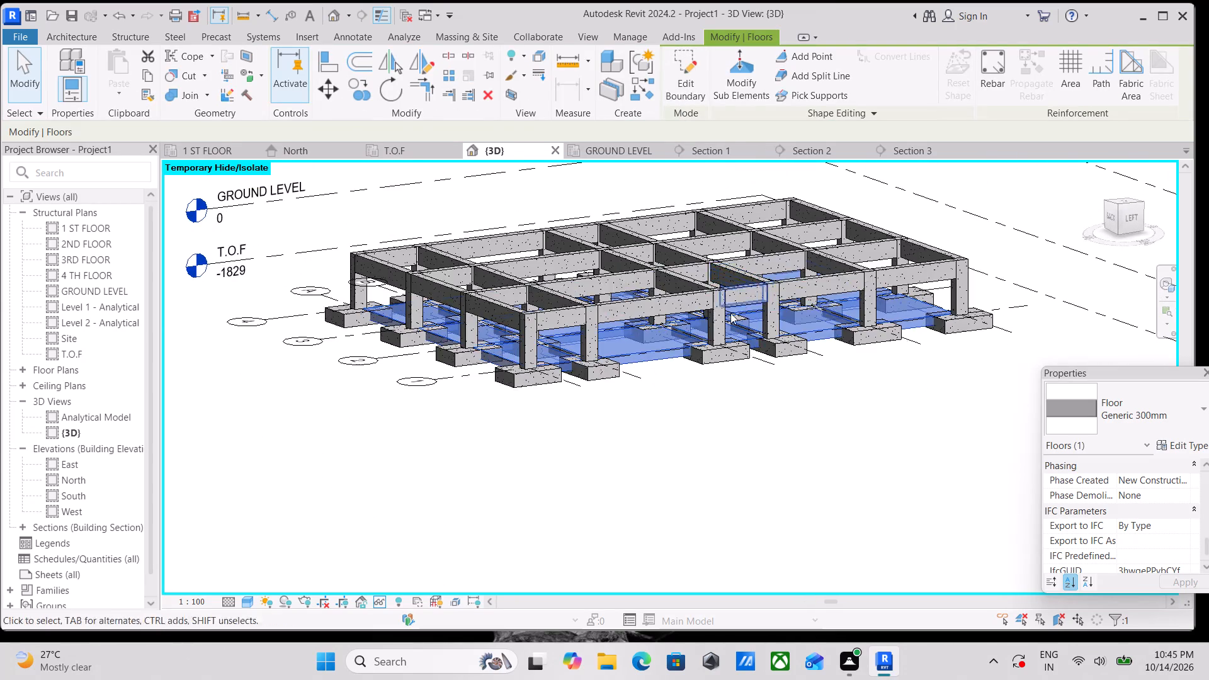
scroll(652, 365, up, 3)
click(640, 357)
scroll(641, 357, up, 2)
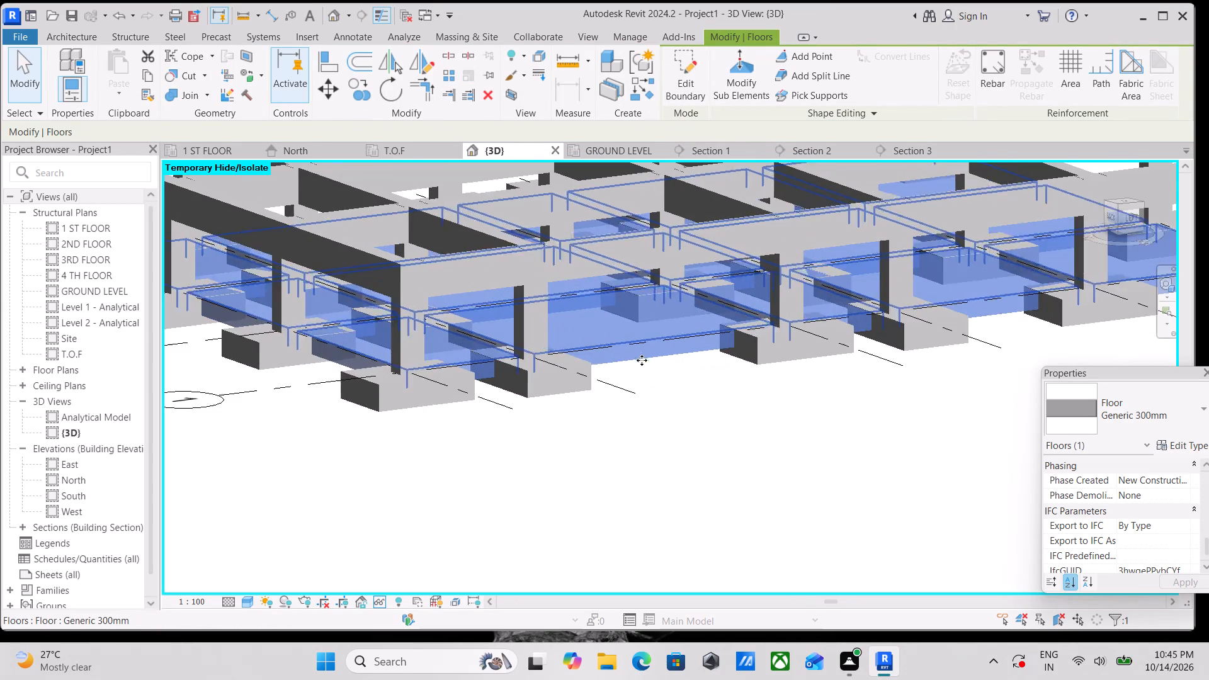
key(Escape)
click(644, 355)
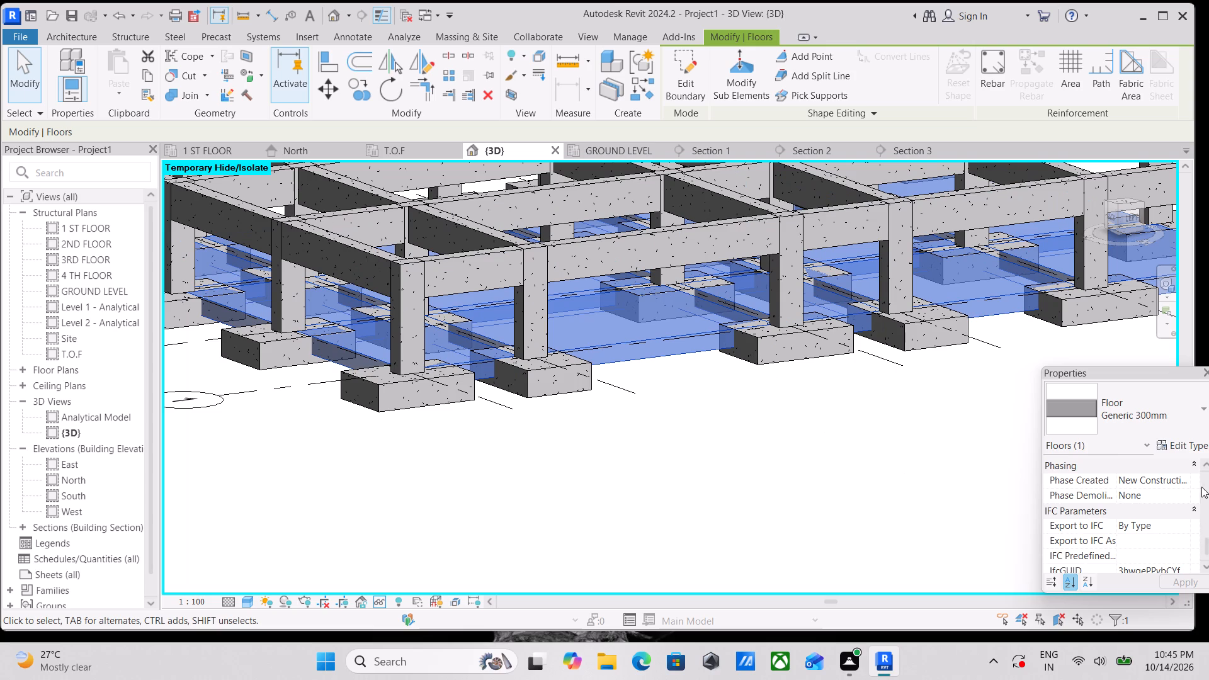
scroll(1200, 487, down, 2)
scroll(1145, 509, up, 5)
scroll(1145, 509, down, 2)
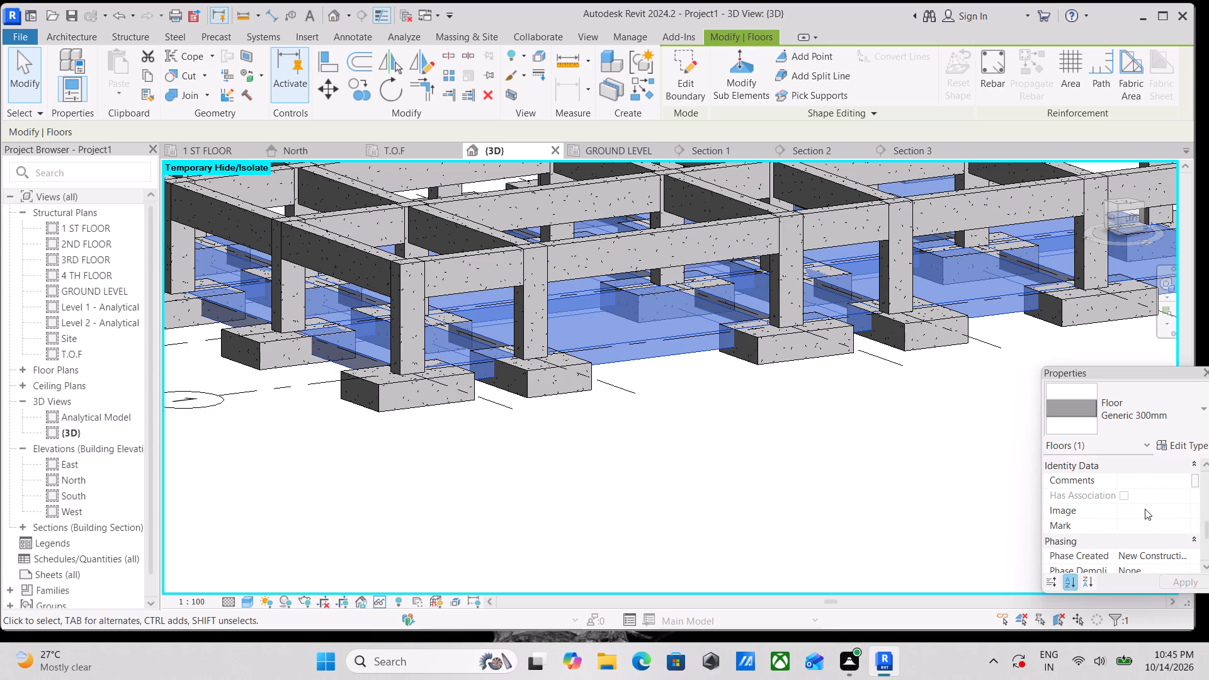
scroll(1145, 509, up, 3)
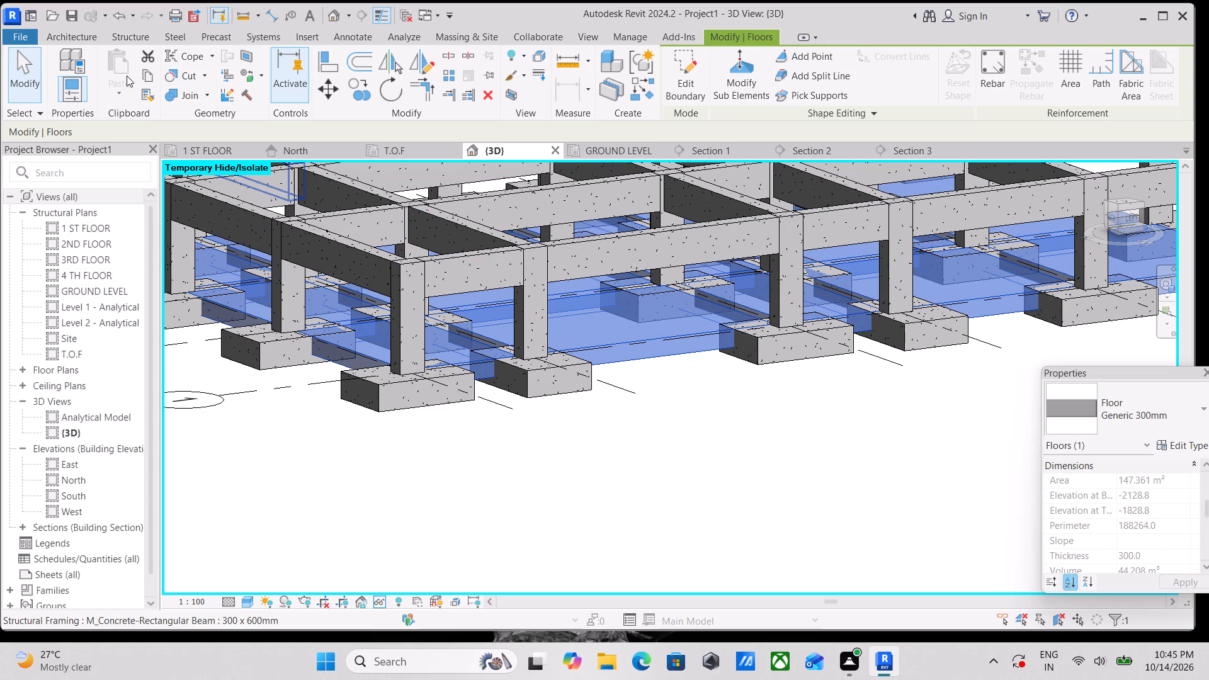
click(144, 74)
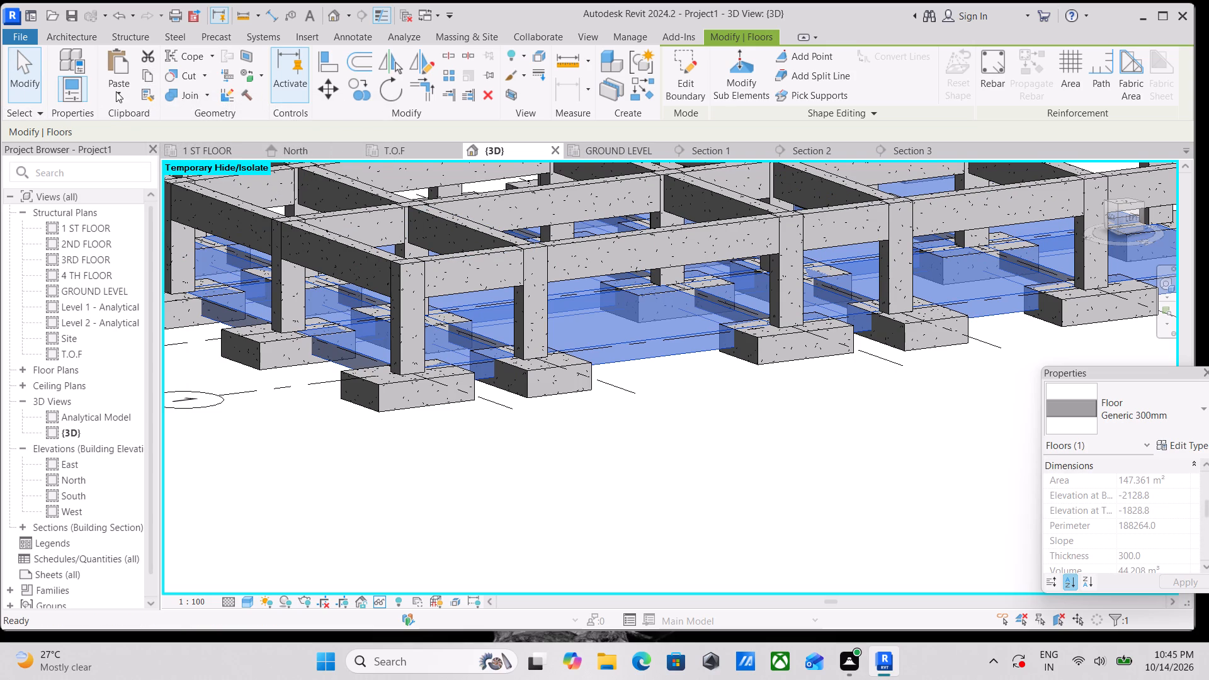
click(116, 91)
click(162, 145)
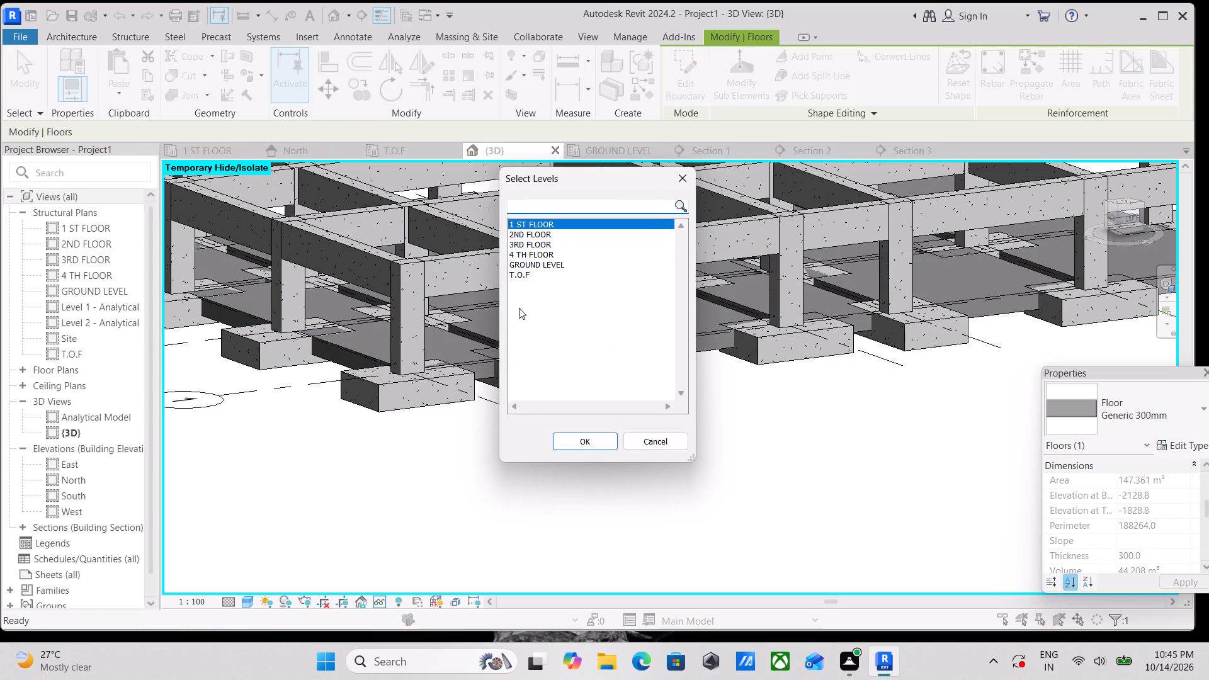
click(532, 265)
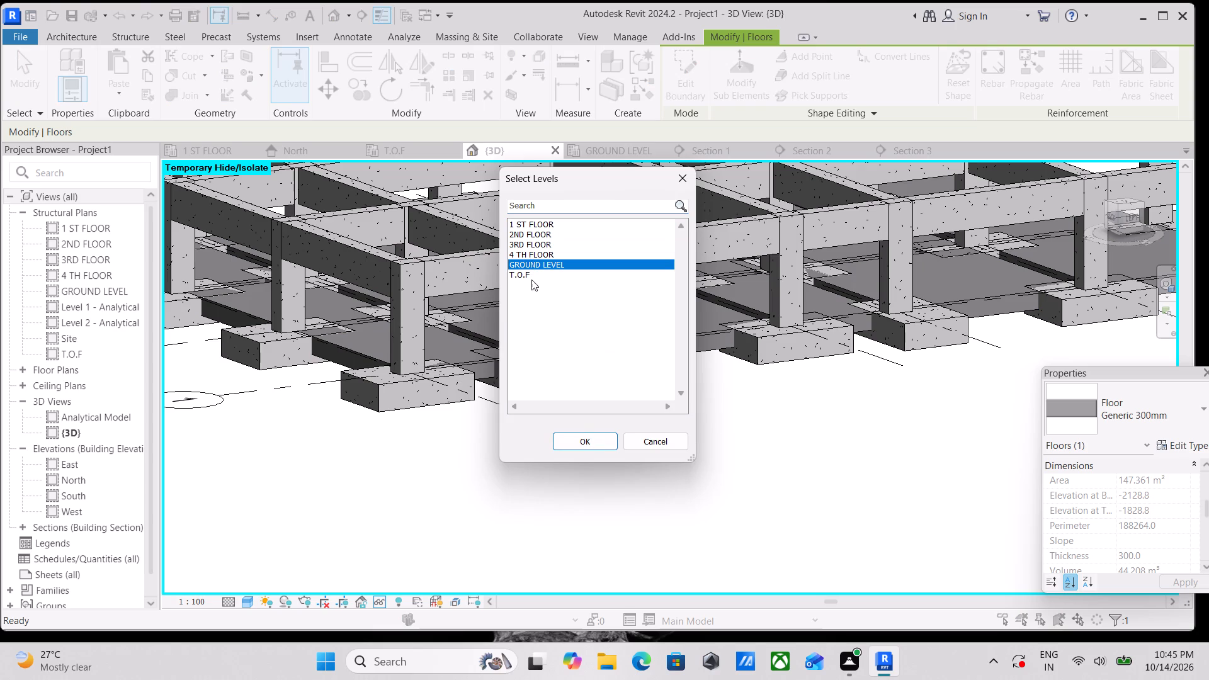
click(597, 439)
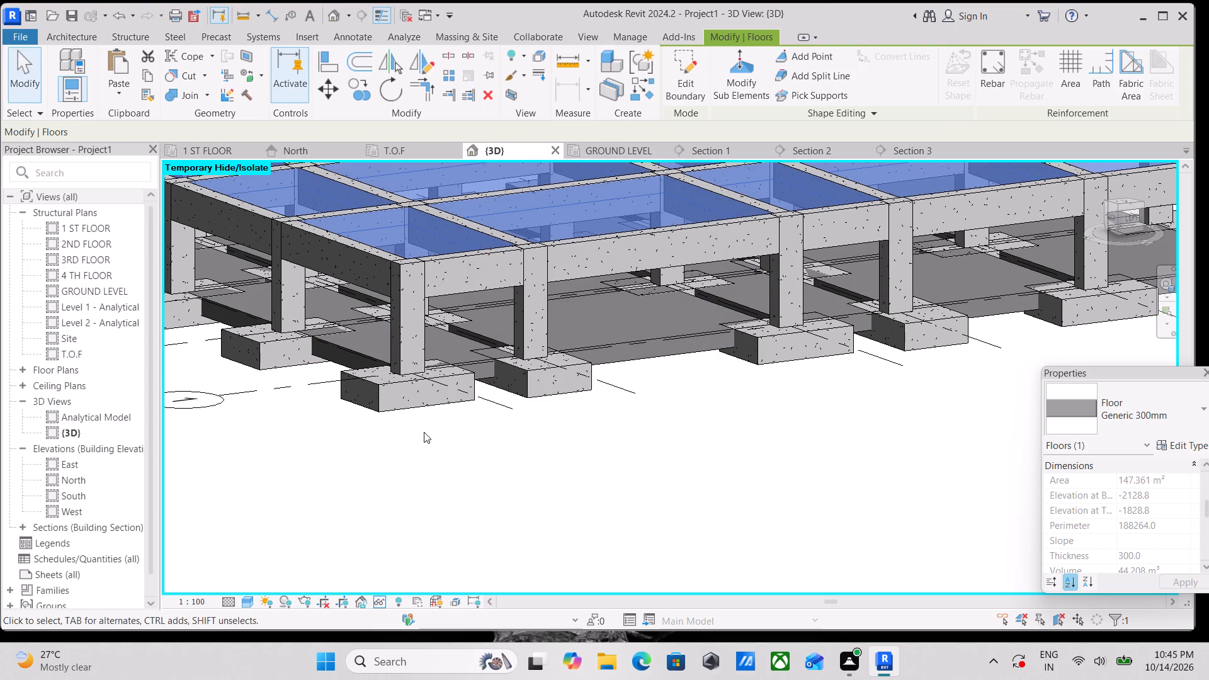
Delete the original Generic 300mm floor at the T.O.F level.
key(Escape)
scroll(623, 375, up, 2)
click(633, 334)
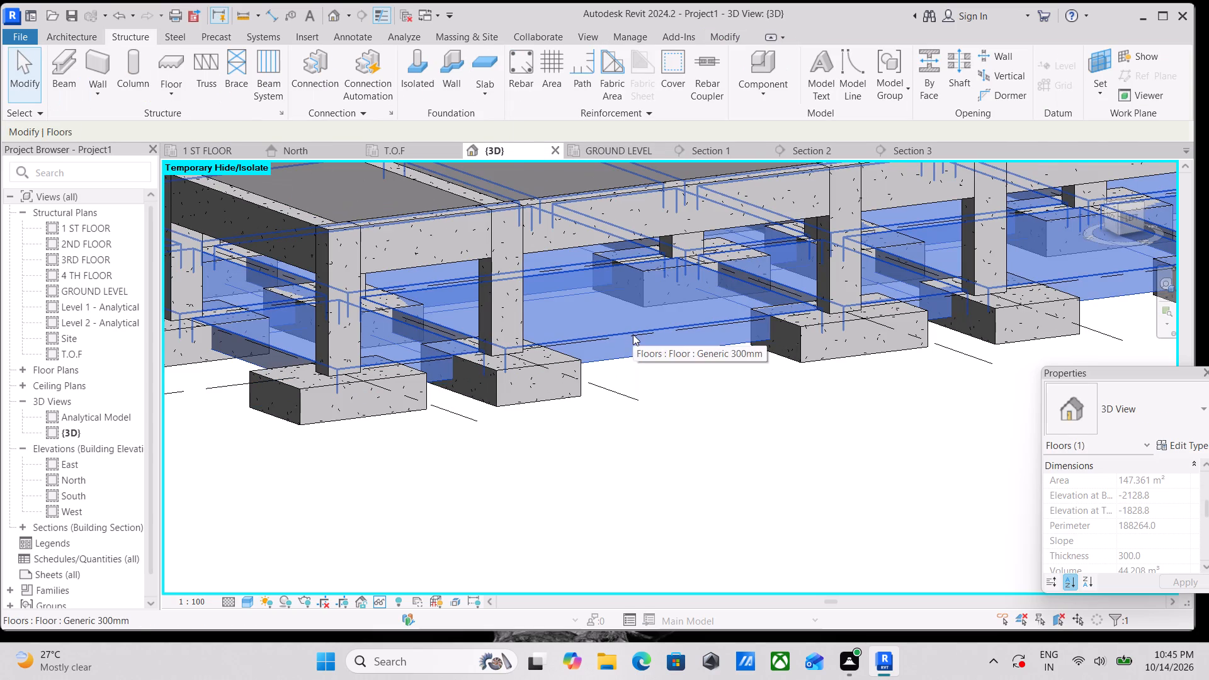
right_click(633, 334)
click(696, 388)
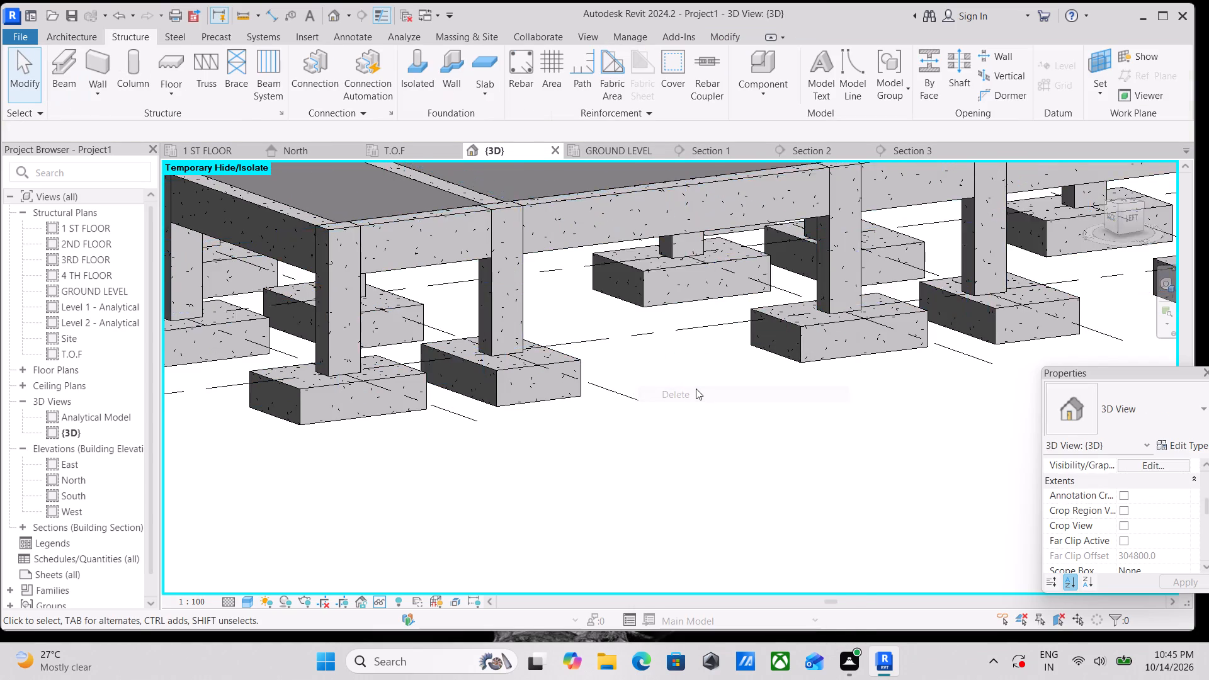
Examine the floor between the ground beams in 3D and side view, and check the GROUND LEVEL structural plan.
scroll(696, 388, down, 9)
scroll(605, 390, down, 3)
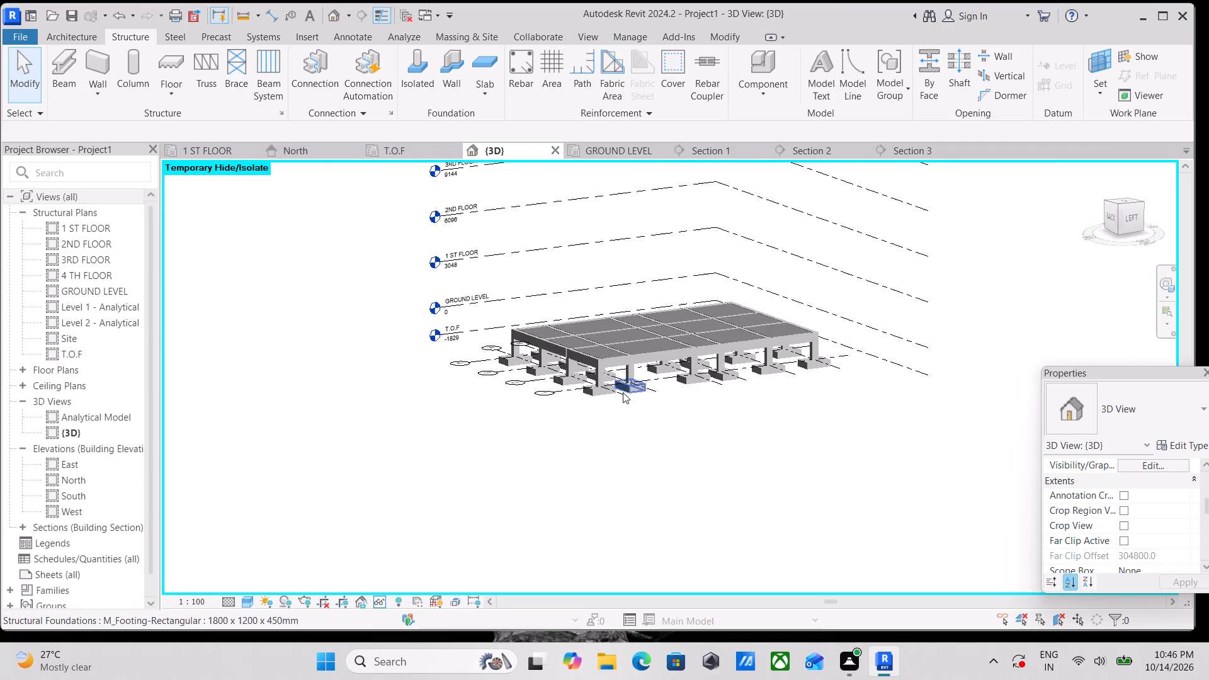
shift+middle_drag(603, 387, 587, 465)
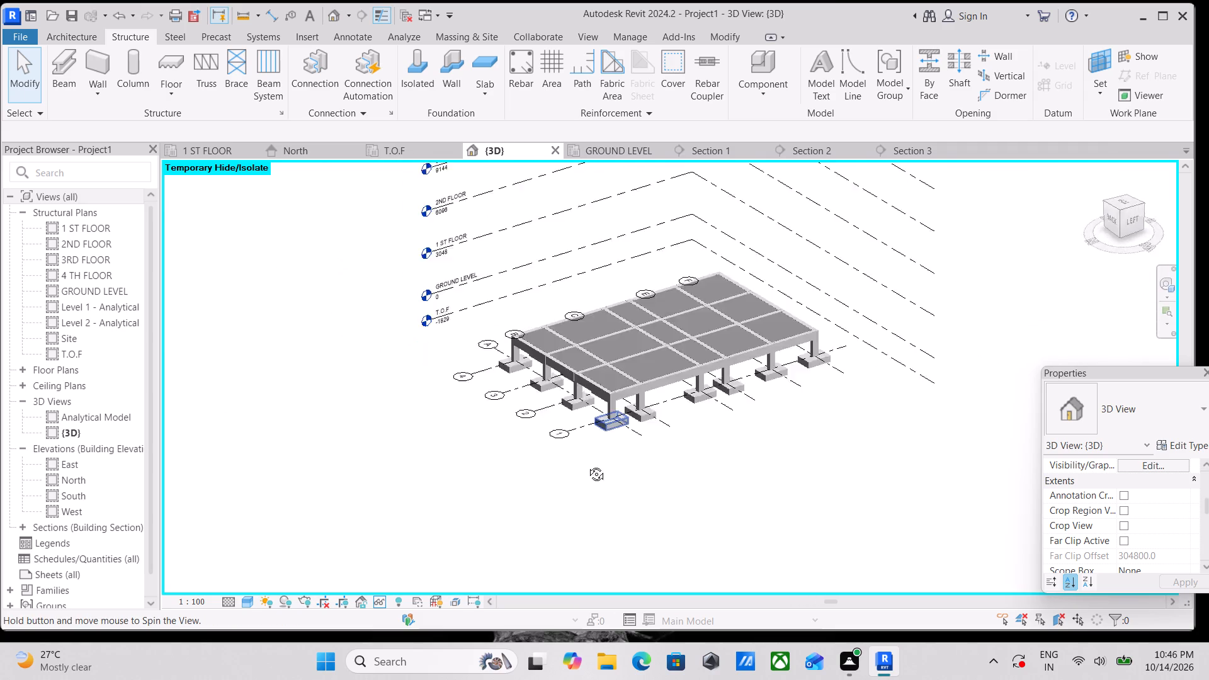
shift+middle_drag(587, 465, 678, 349)
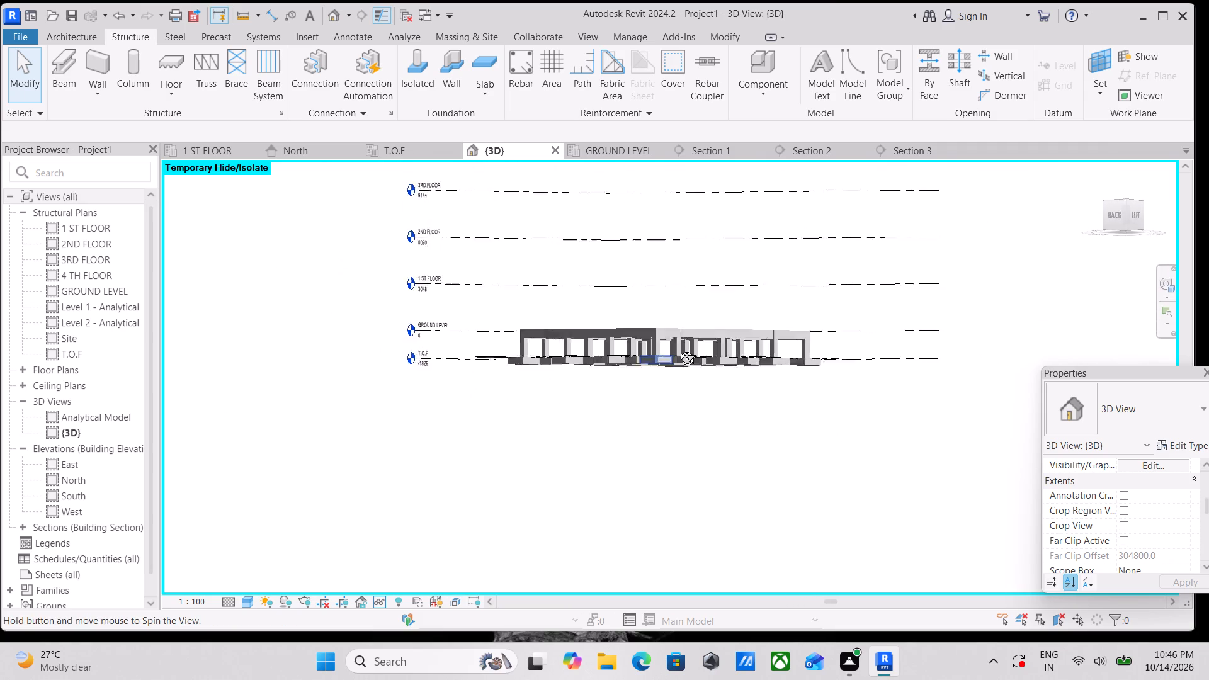
shift+middle_drag(678, 349, 550, 546)
shift+middle_drag(535, 334, 603, 468)
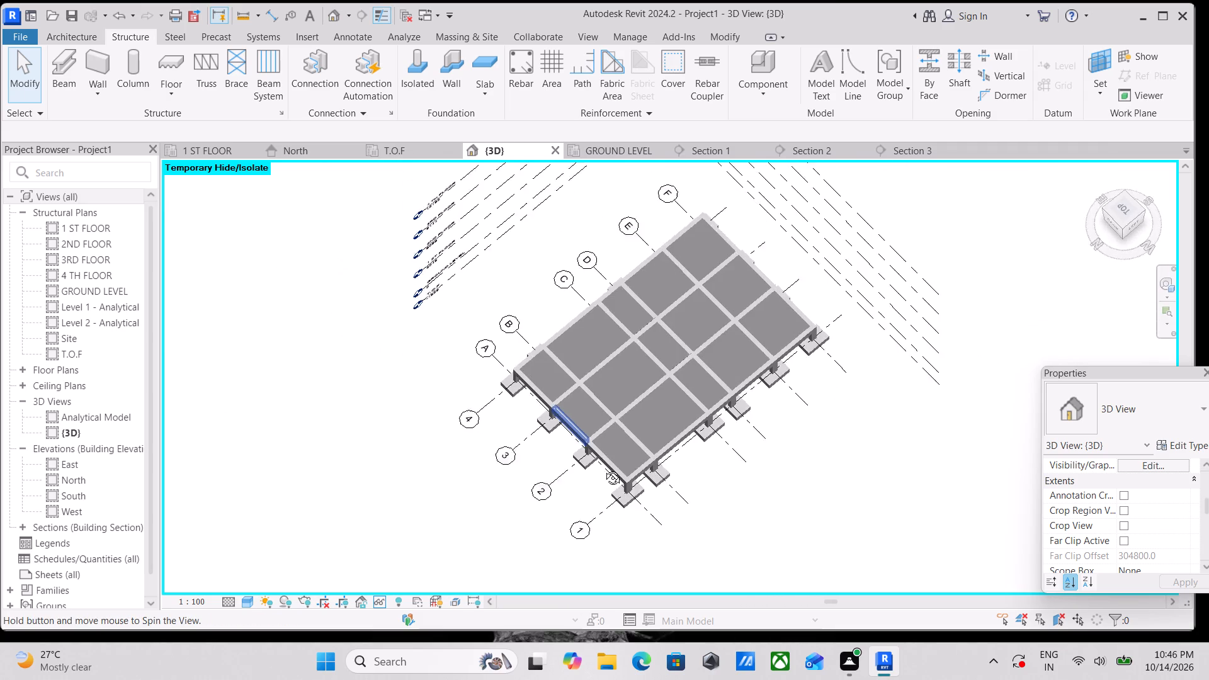
shift+middle_drag(603, 468, 479, 215)
shift+middle_drag(574, 389, 729, 266)
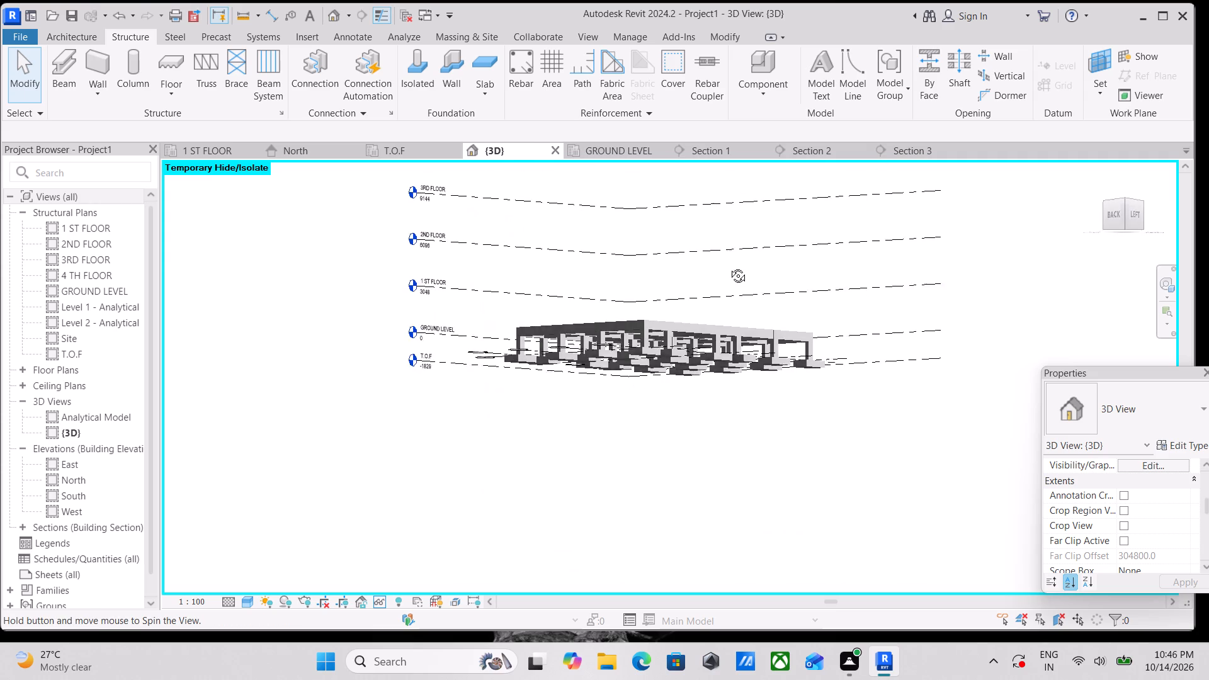
shift+middle_drag(729, 266, 627, 334)
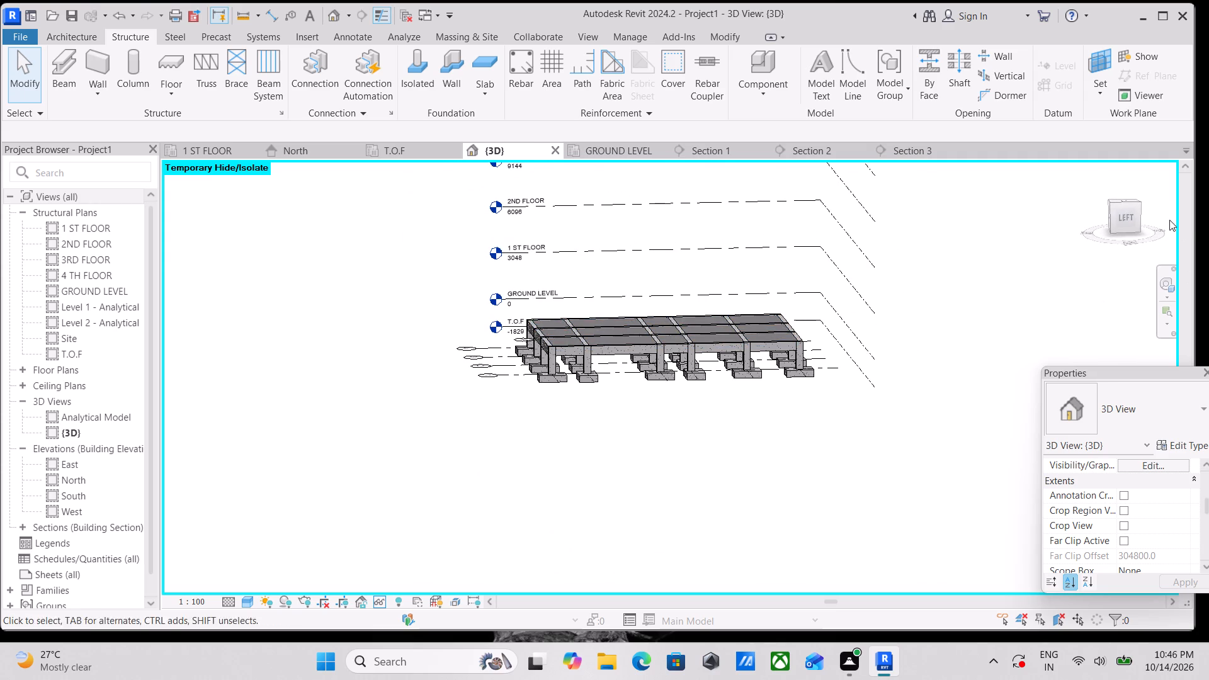
click(1121, 217)
scroll(801, 425, up, 3)
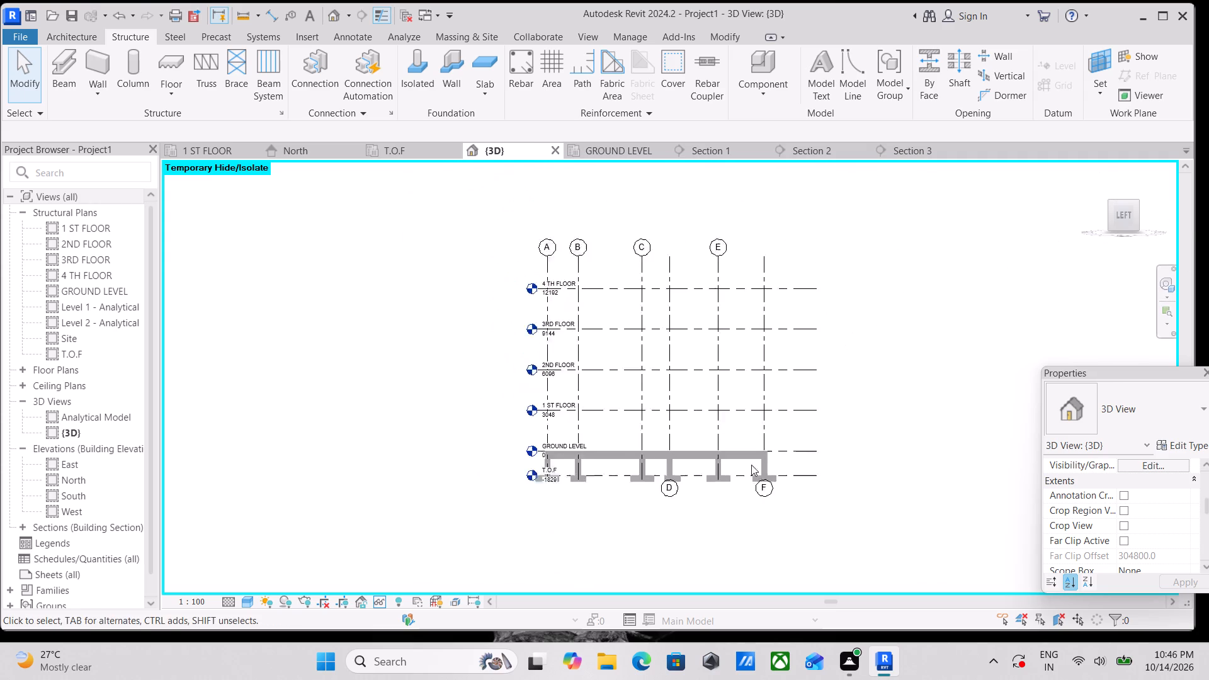
scroll(751, 465, up, 1)
scroll(625, 482, up, 4)
scroll(482, 448, up, 4)
scroll(484, 441, down, 4)
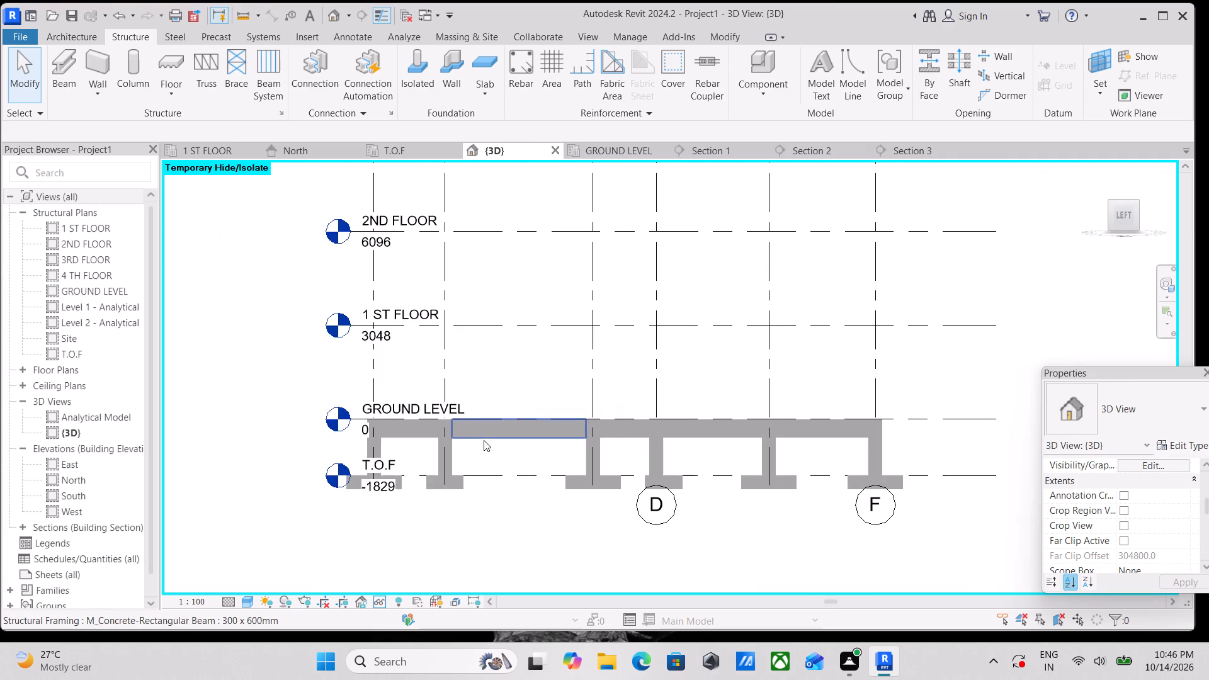
middle_drag(484, 440, 593, 469)
scroll(593, 462, up, 1)
click(614, 151)
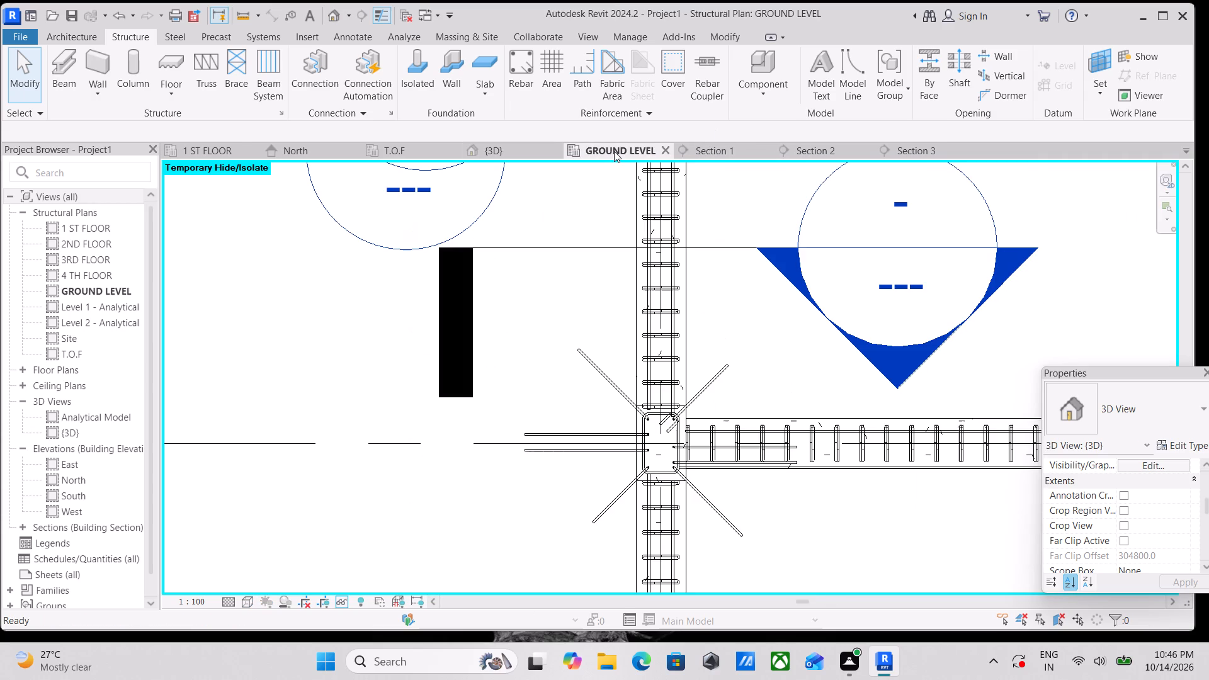
scroll(616, 205, down, 6)
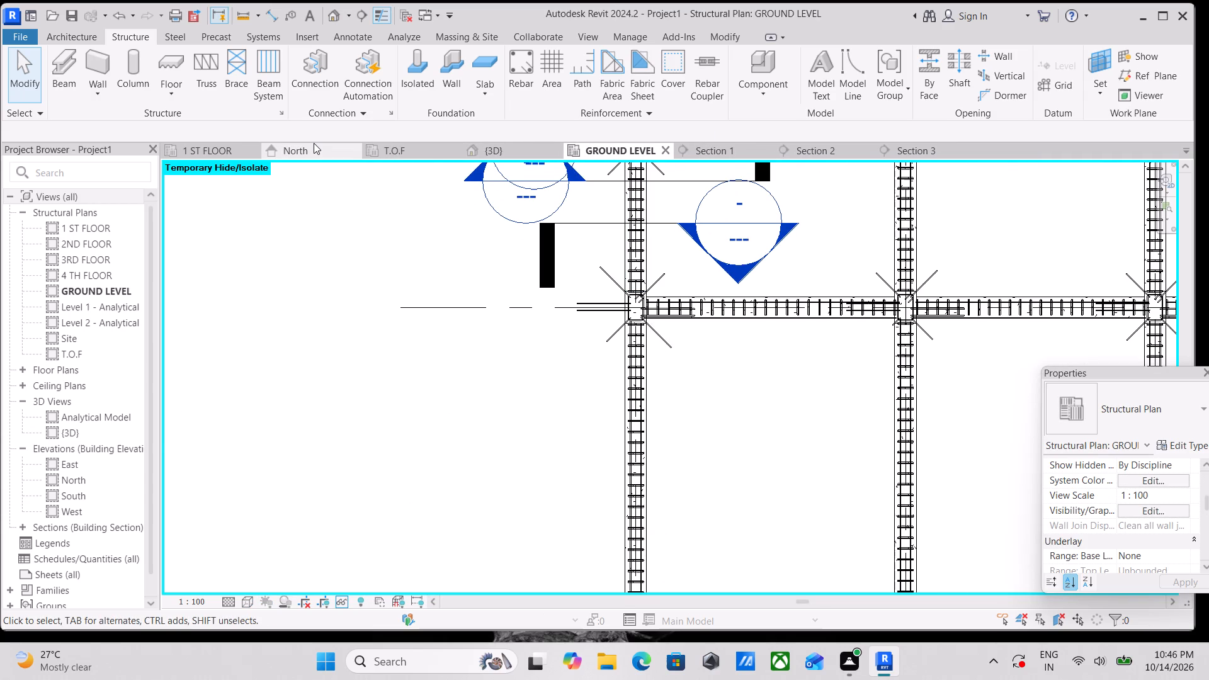
click(385, 149)
click(633, 149)
scroll(633, 149, down, 3)
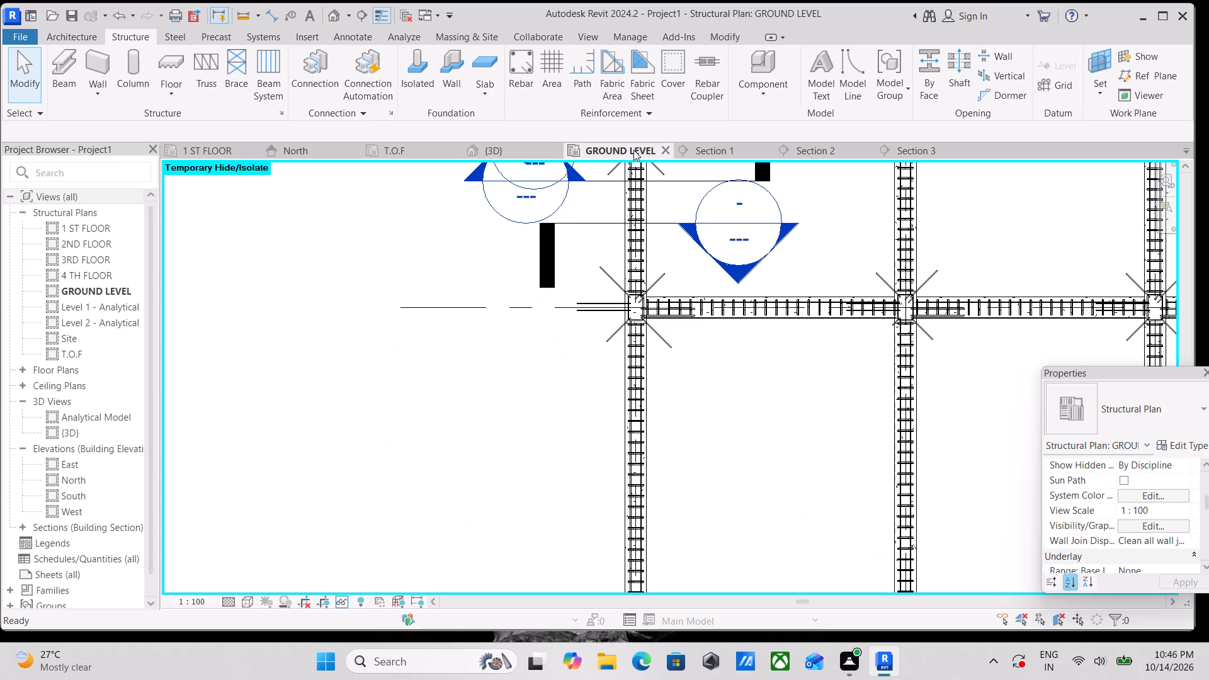
scroll(671, 155, down, 2)
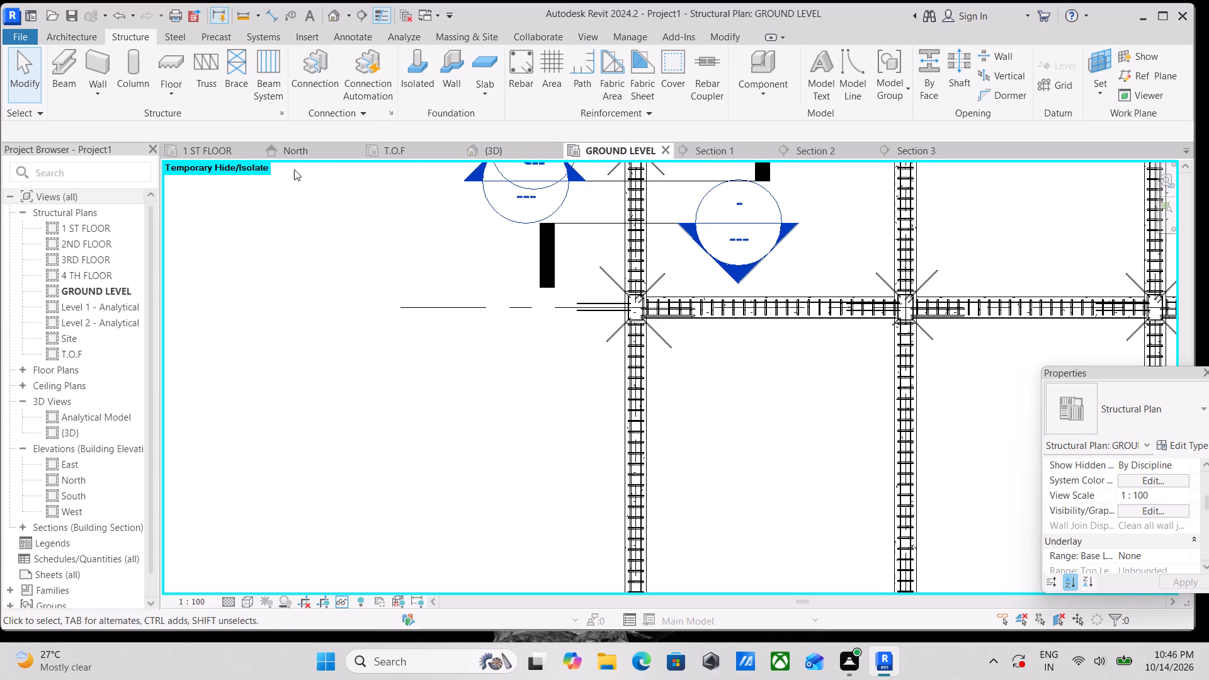
Place a 300 x 450mm concrete rectangular column at grid intersection 1–A in the 1 ST FLOOR plan, with its height to 2ND FLOOR.
click(236, 154)
scroll(449, 326, up, 9)
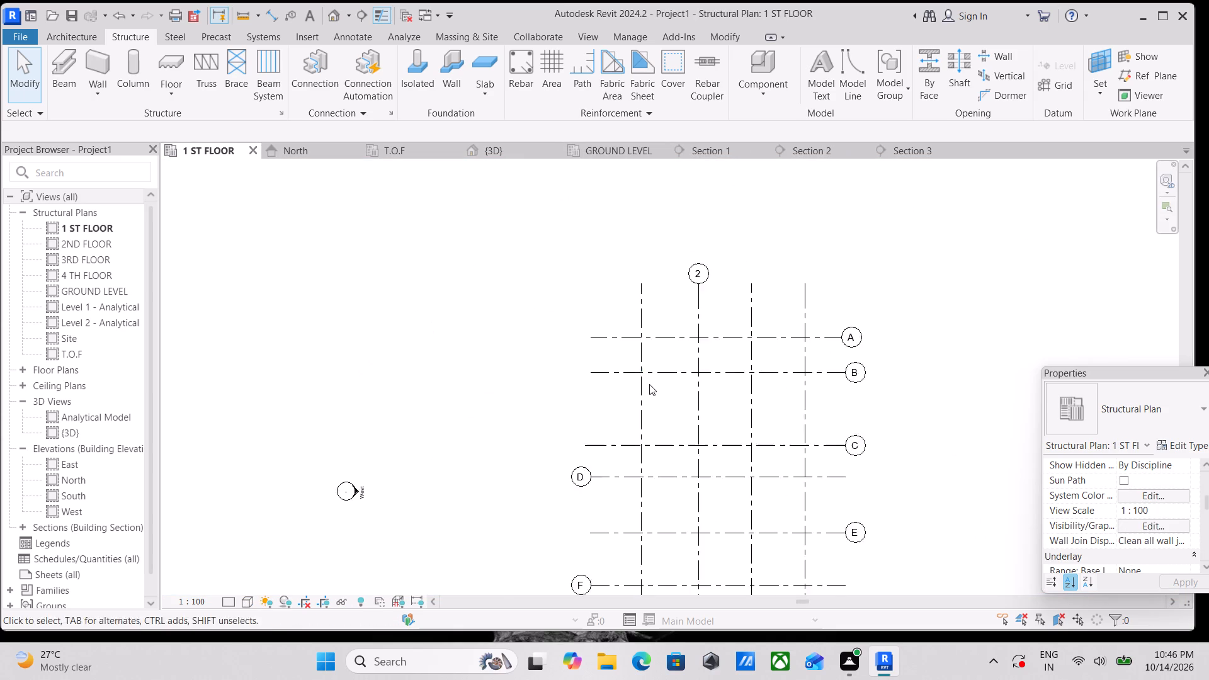
scroll(649, 384, up, 5)
scroll(616, 186, up, 3)
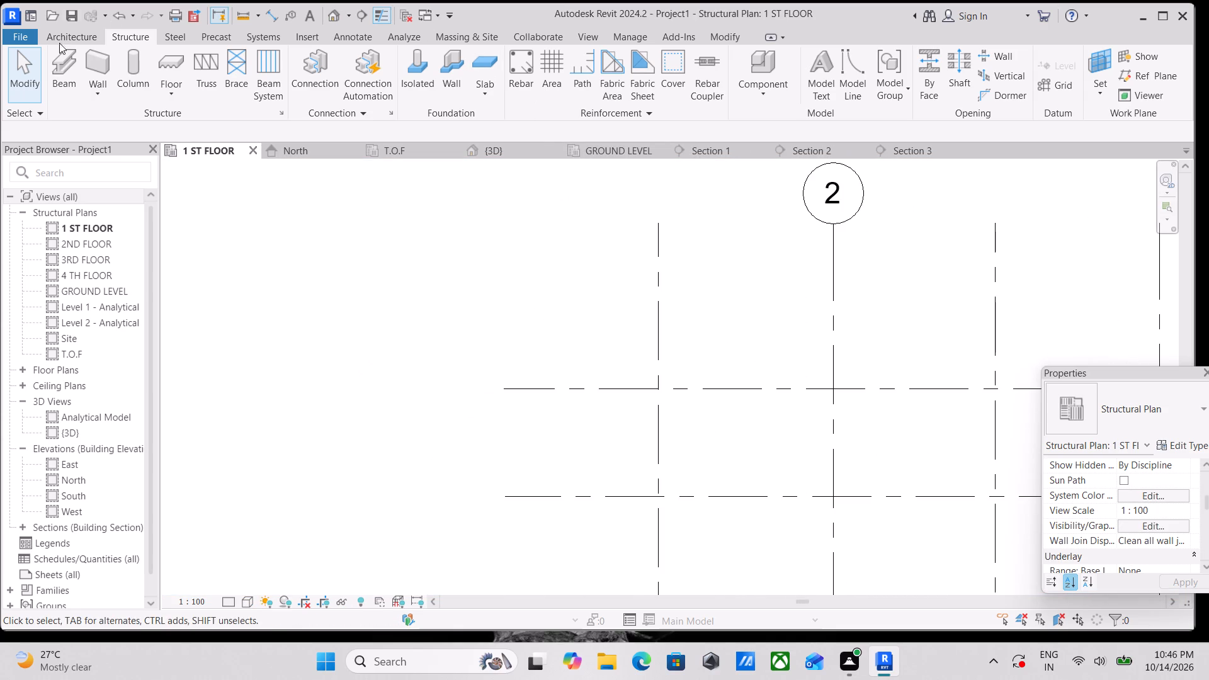
click(124, 80)
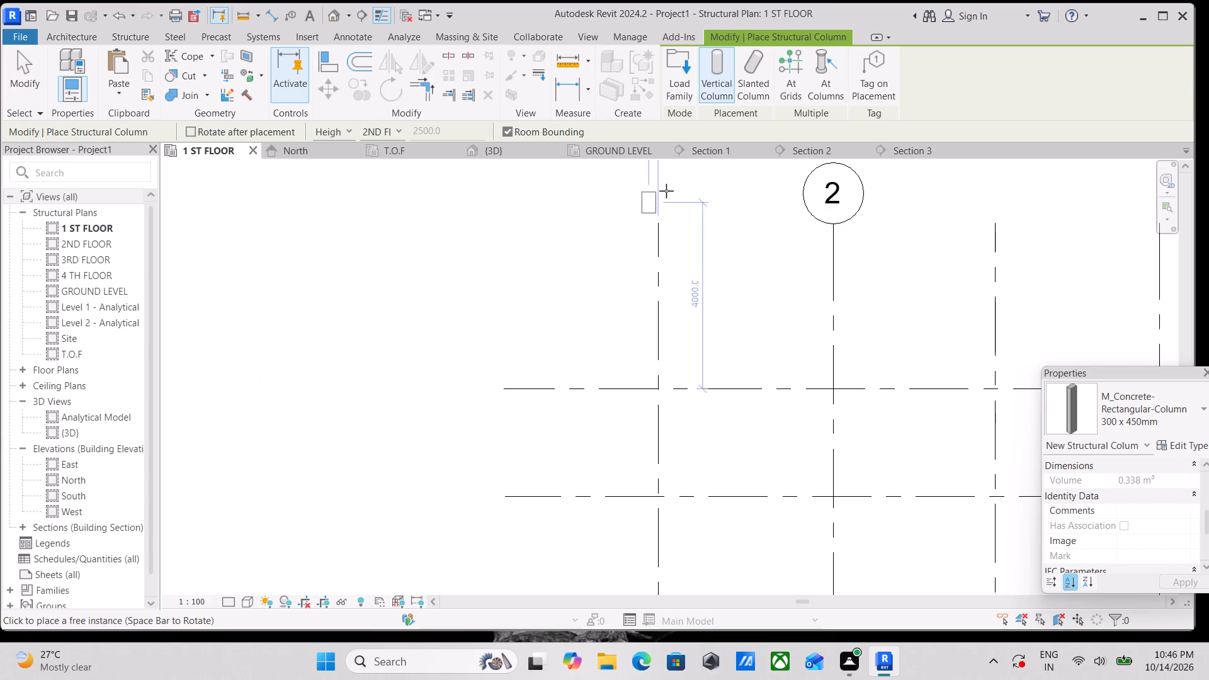
scroll(698, 354, up, 4)
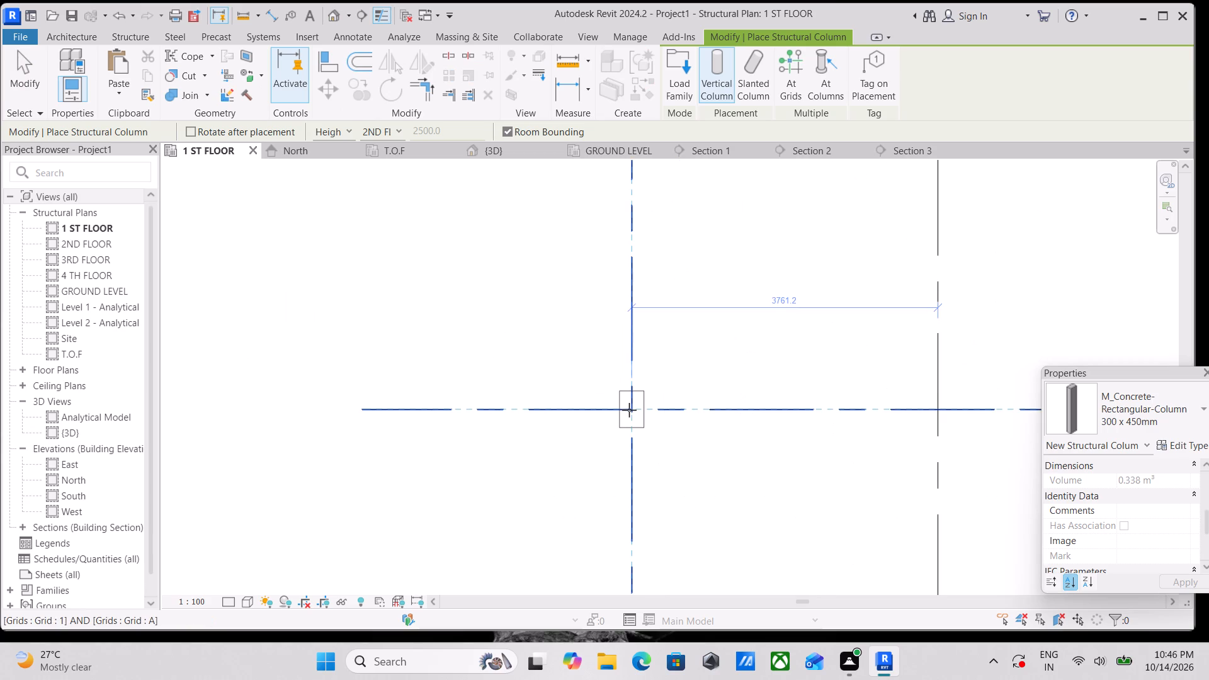
click(629, 410)
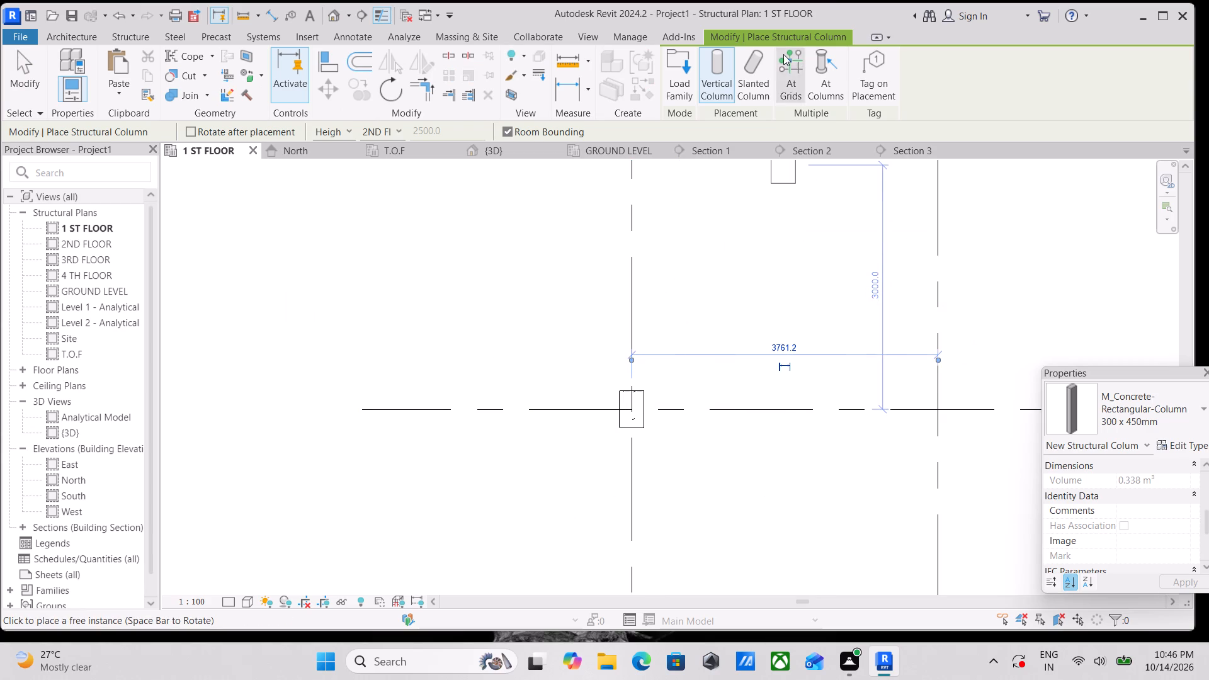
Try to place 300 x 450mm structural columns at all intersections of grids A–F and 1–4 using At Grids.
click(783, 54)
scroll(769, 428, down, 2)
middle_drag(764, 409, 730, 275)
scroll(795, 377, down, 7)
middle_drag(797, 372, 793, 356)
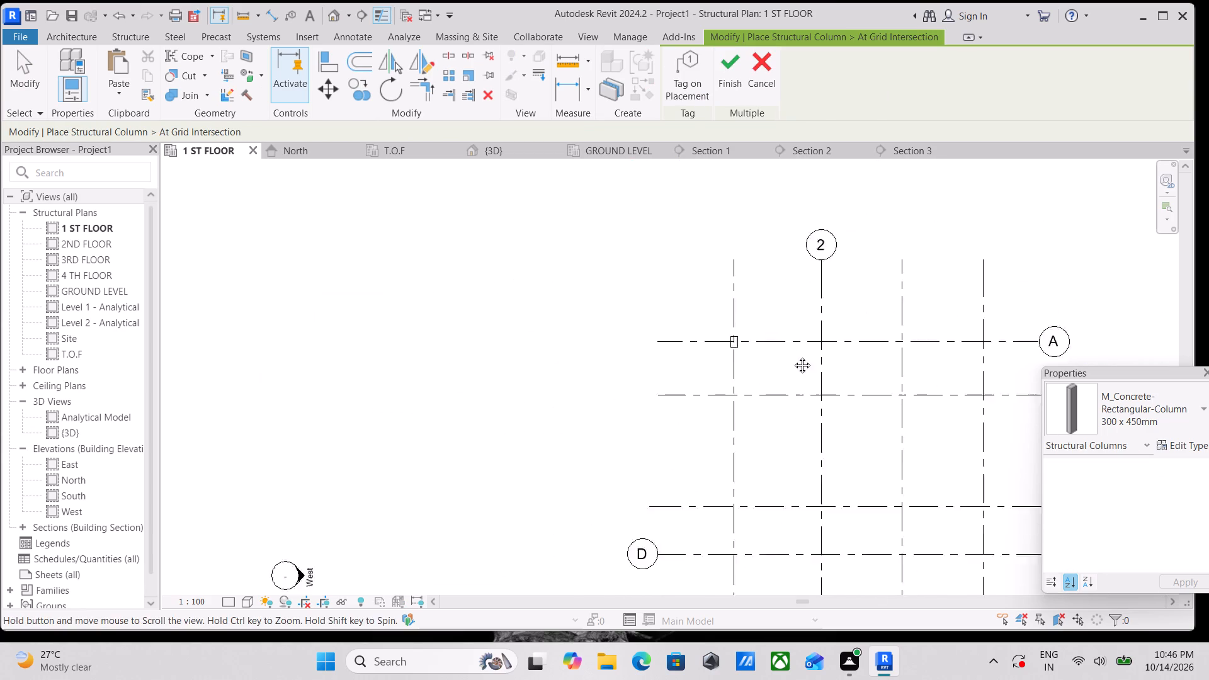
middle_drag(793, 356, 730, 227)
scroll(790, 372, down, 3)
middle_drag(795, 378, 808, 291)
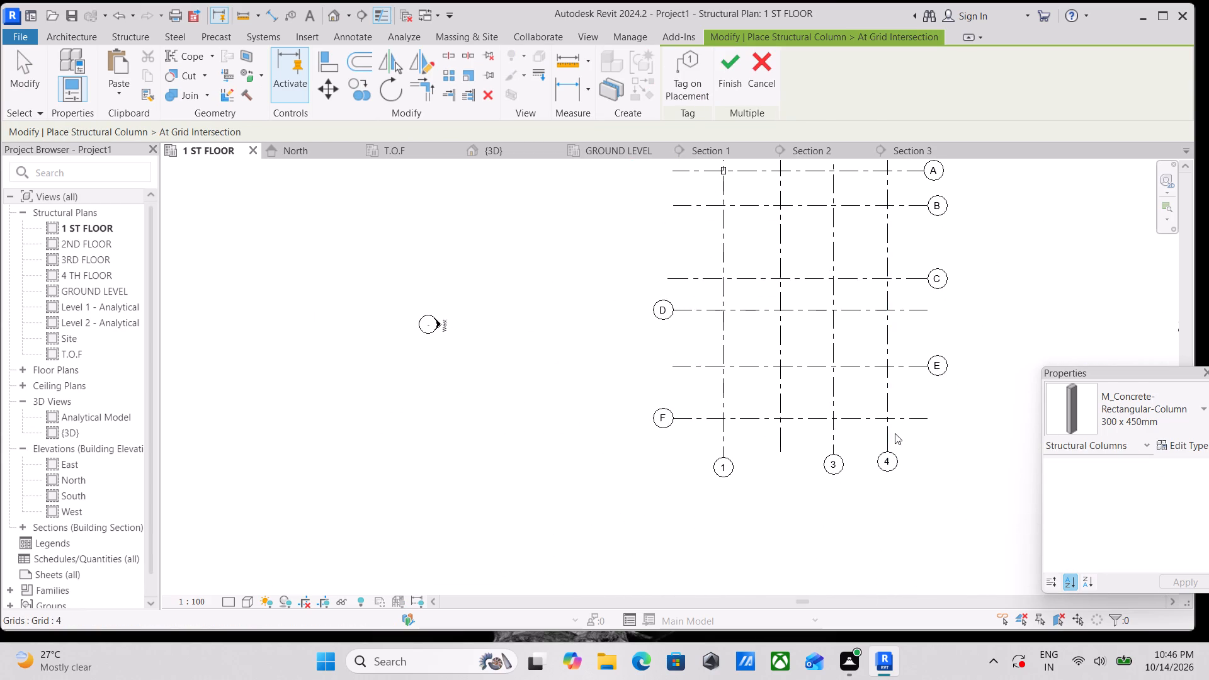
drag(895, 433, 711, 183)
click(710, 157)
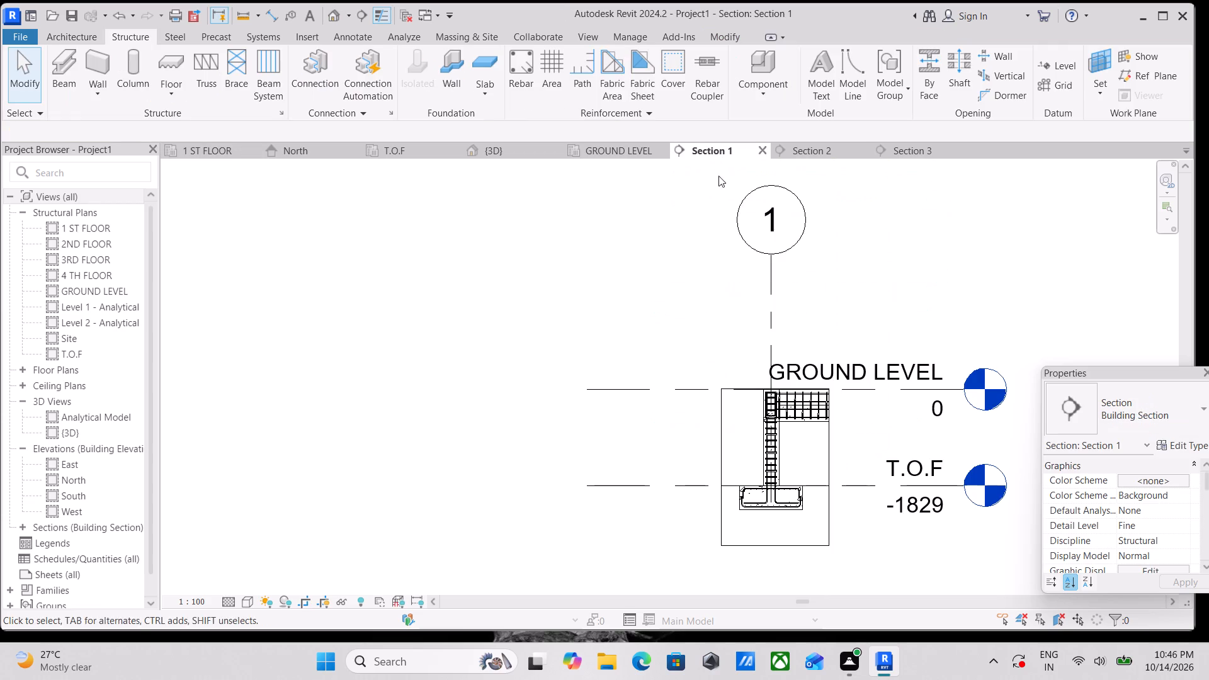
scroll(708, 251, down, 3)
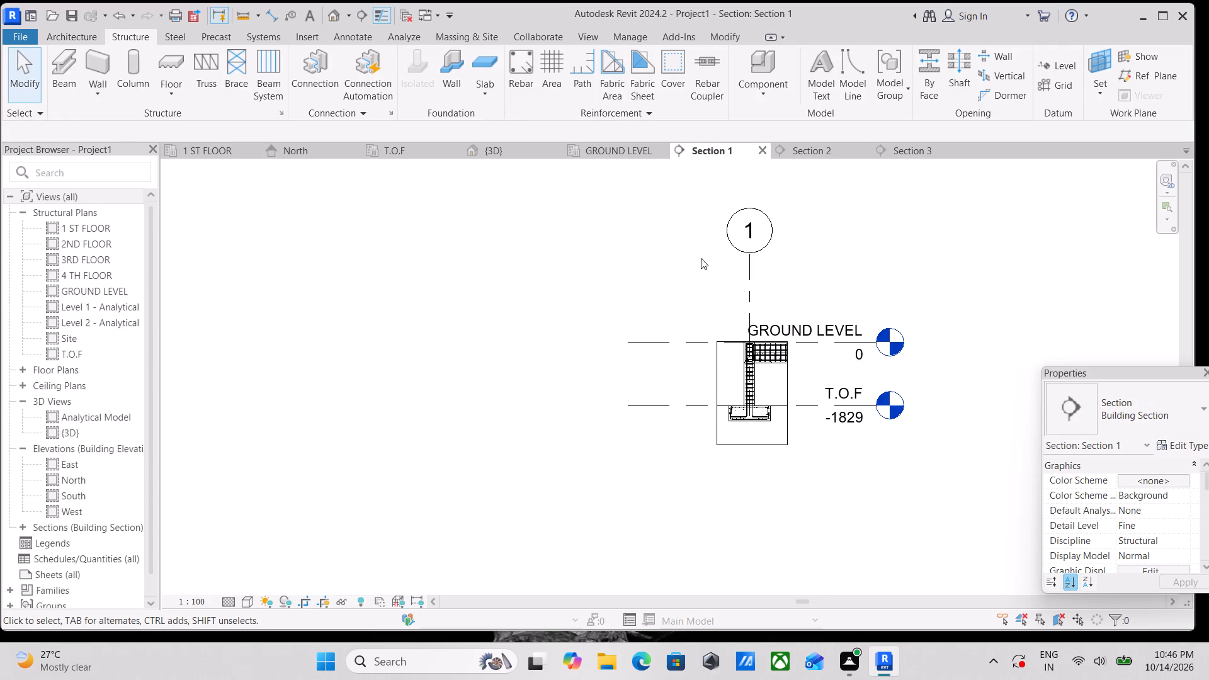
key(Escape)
Delete the 300 x 450mm structural column at grid intersection 1–A in the 1 ST FLOOR plan.
click(202, 152)
scroll(593, 310, down, 2)
middle_drag(593, 310, 588, 342)
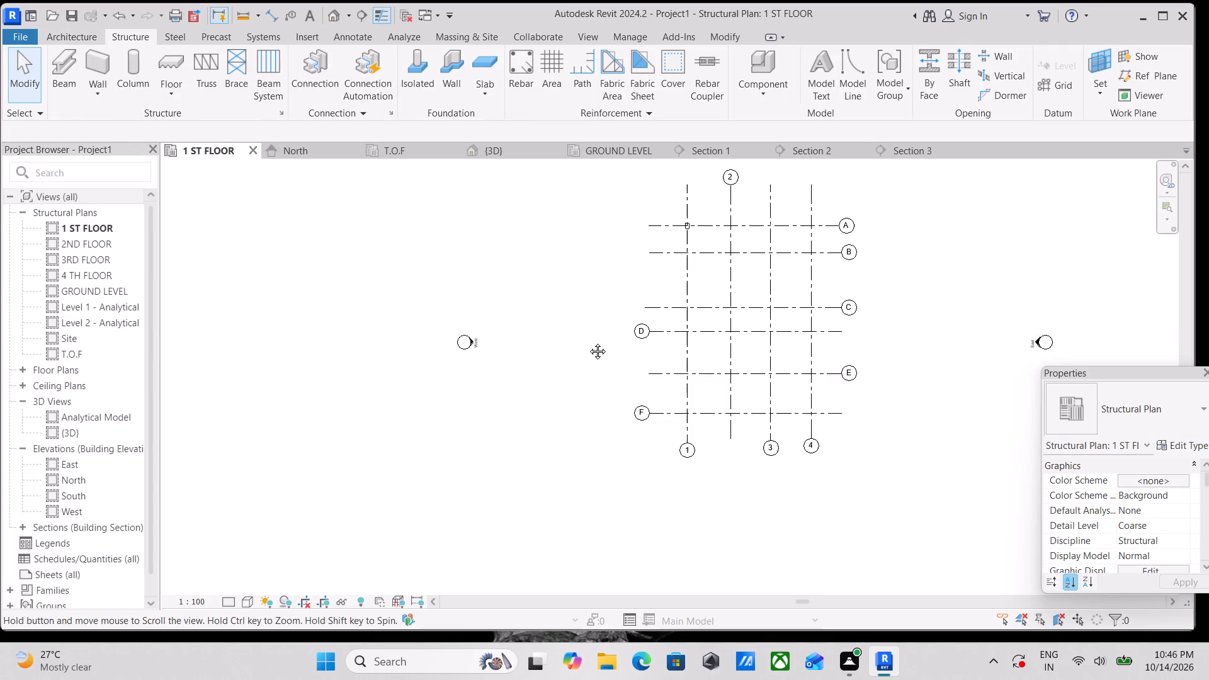
middle_drag(588, 342, 588, 345)
scroll(680, 181, up, 3)
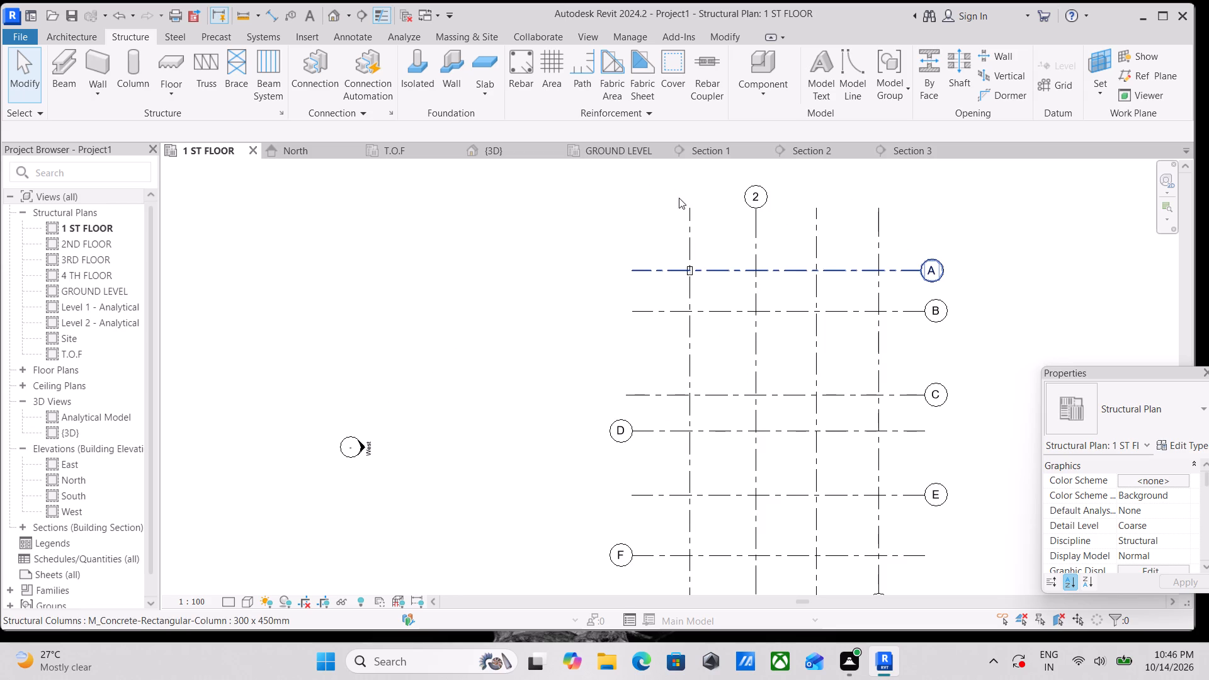
click(694, 273)
right_click(693, 273)
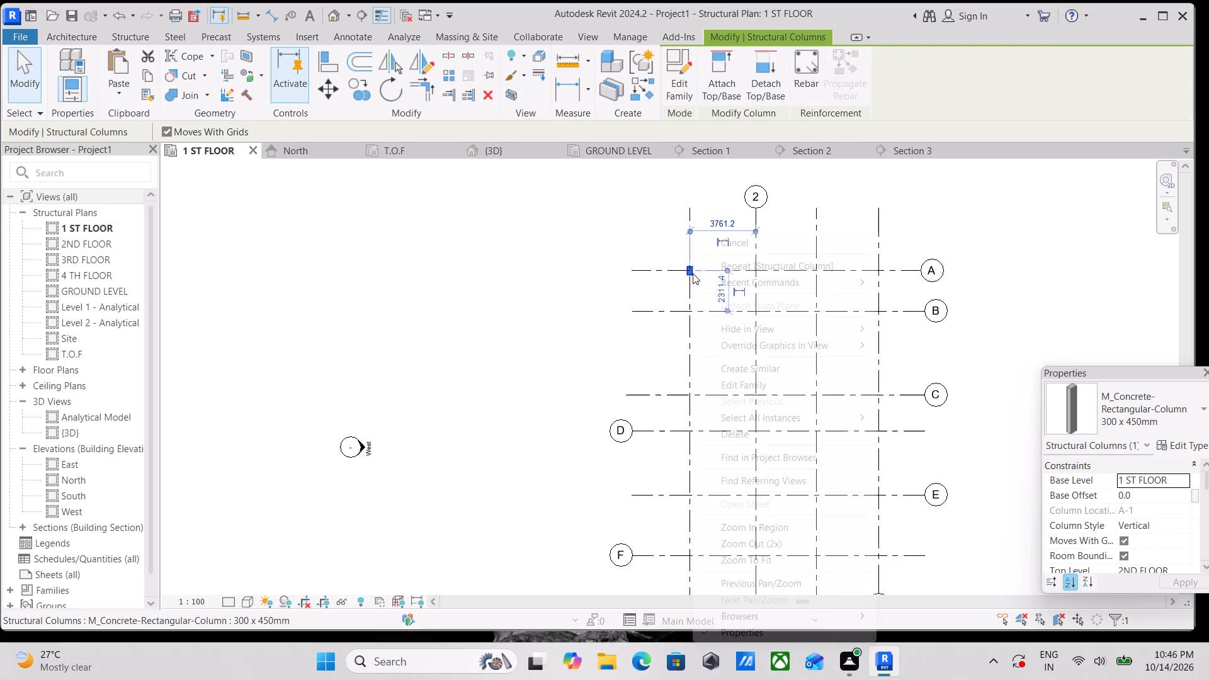
click(728, 434)
scroll(661, 207, up, 2)
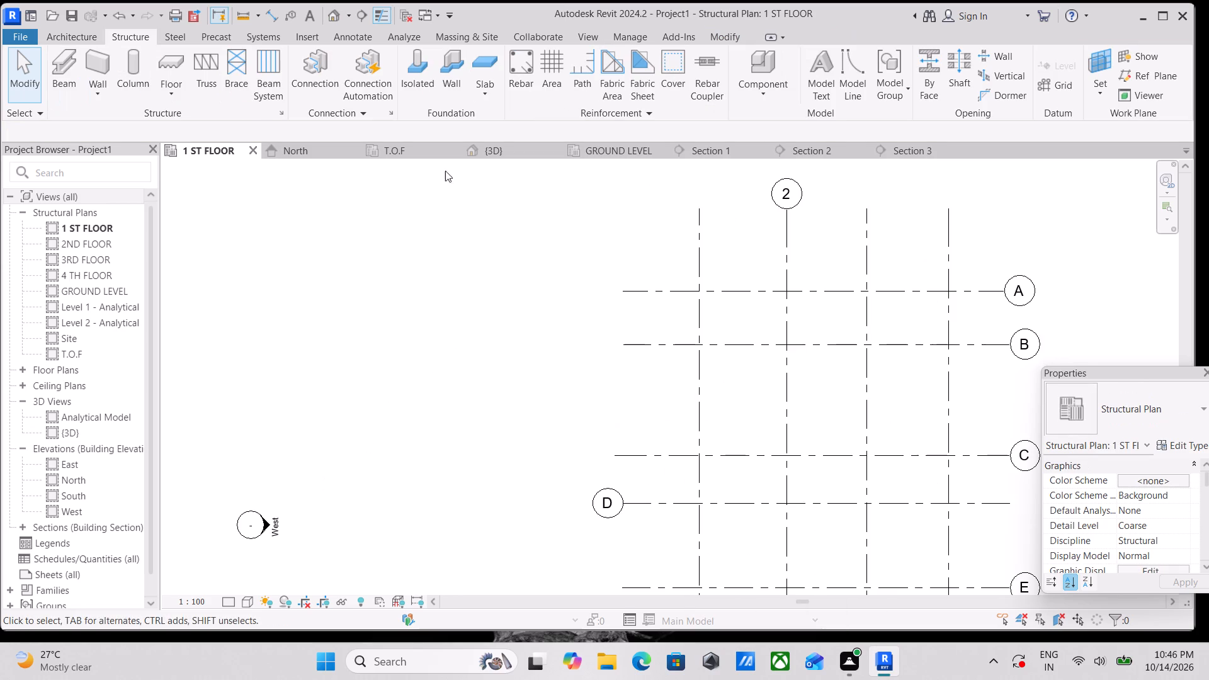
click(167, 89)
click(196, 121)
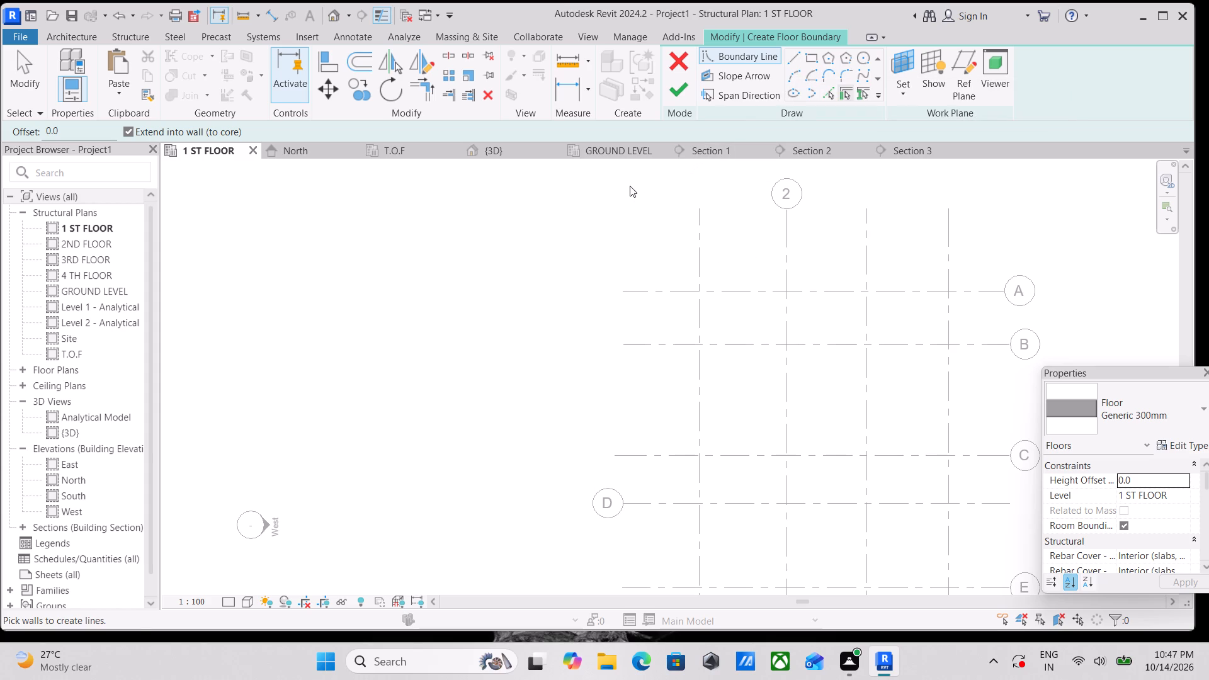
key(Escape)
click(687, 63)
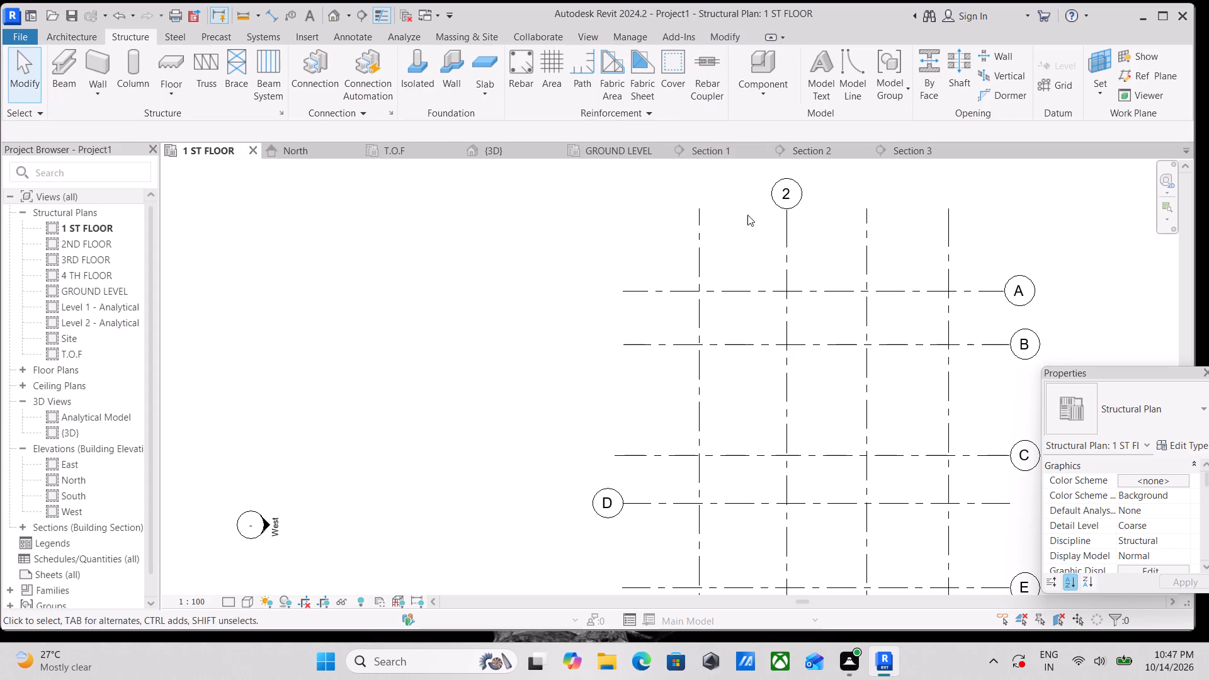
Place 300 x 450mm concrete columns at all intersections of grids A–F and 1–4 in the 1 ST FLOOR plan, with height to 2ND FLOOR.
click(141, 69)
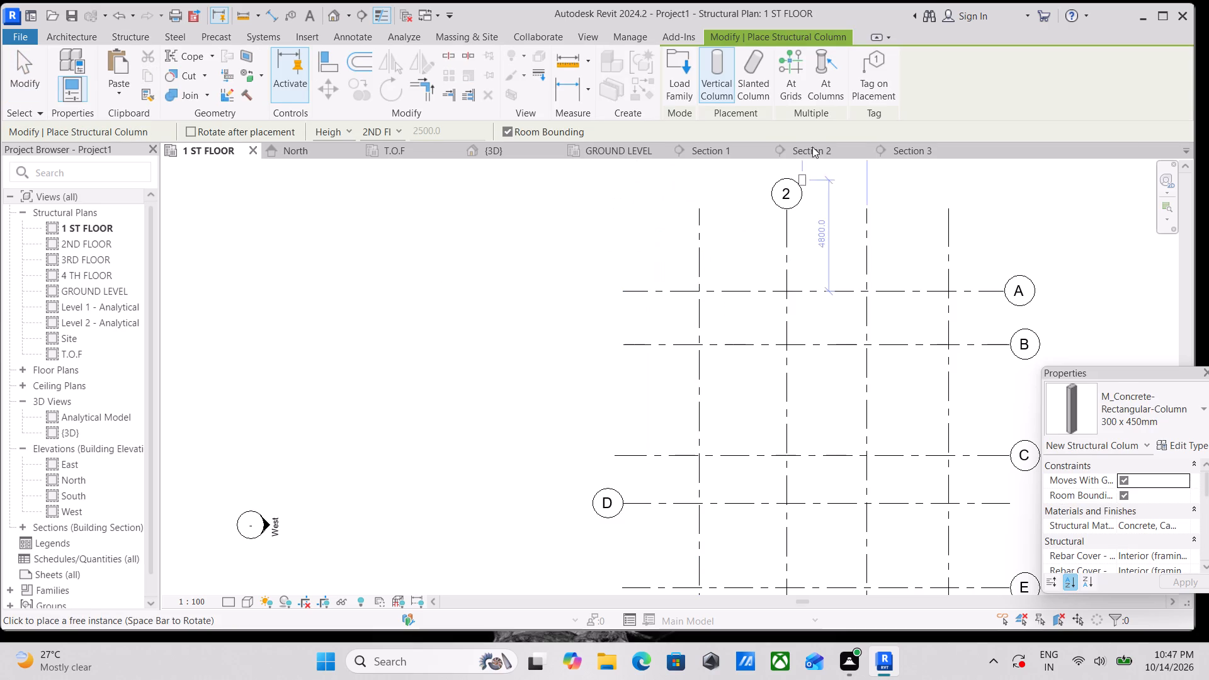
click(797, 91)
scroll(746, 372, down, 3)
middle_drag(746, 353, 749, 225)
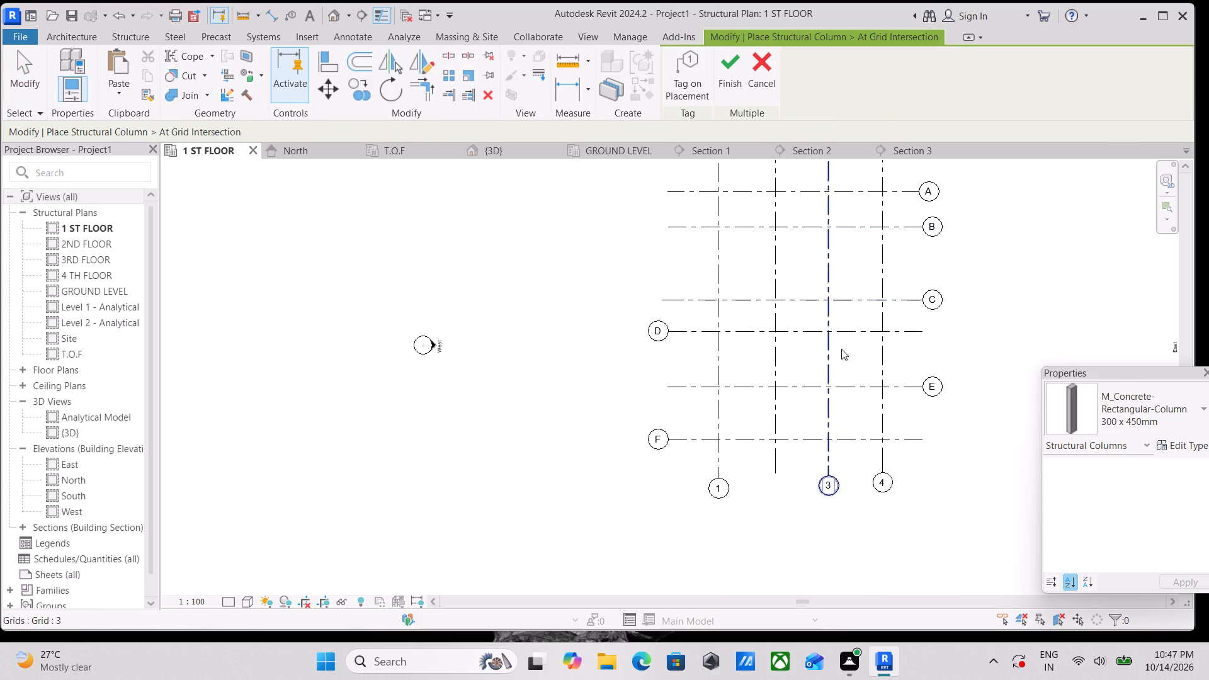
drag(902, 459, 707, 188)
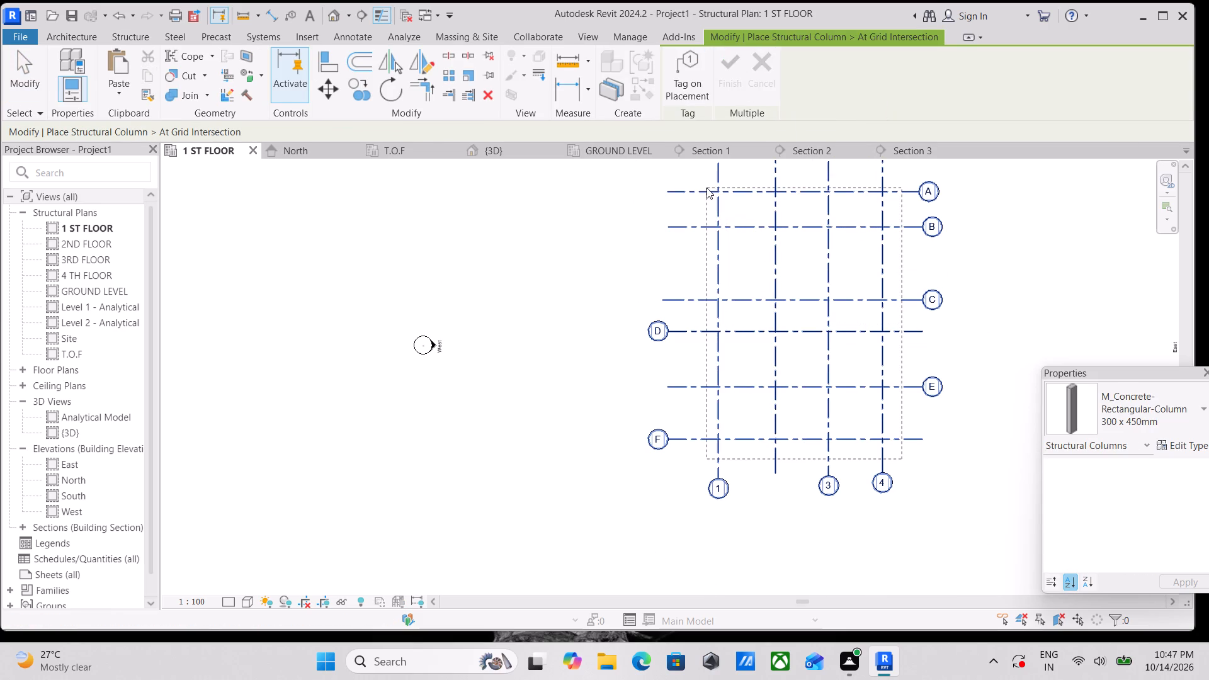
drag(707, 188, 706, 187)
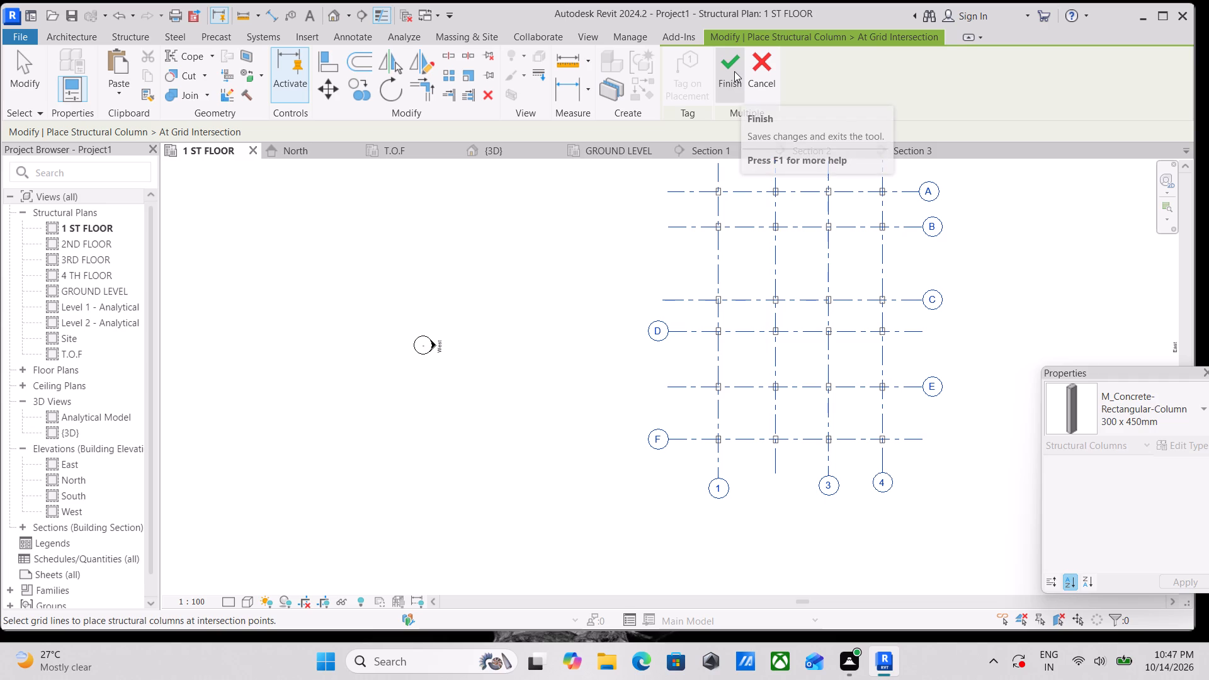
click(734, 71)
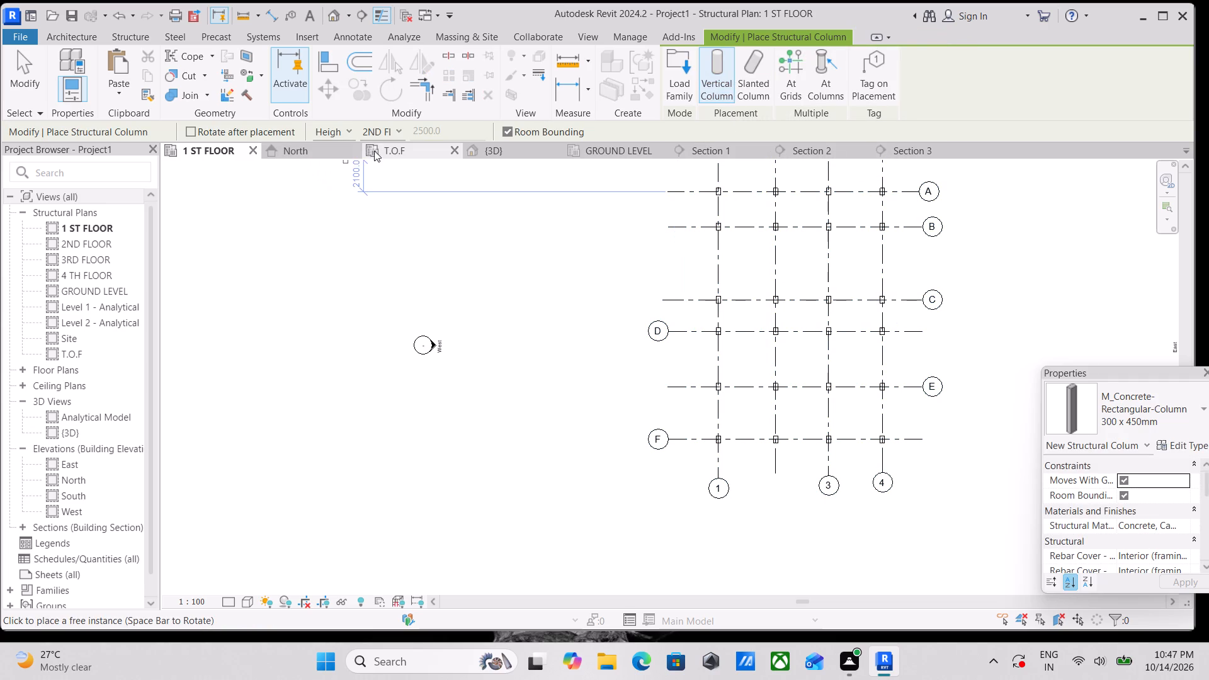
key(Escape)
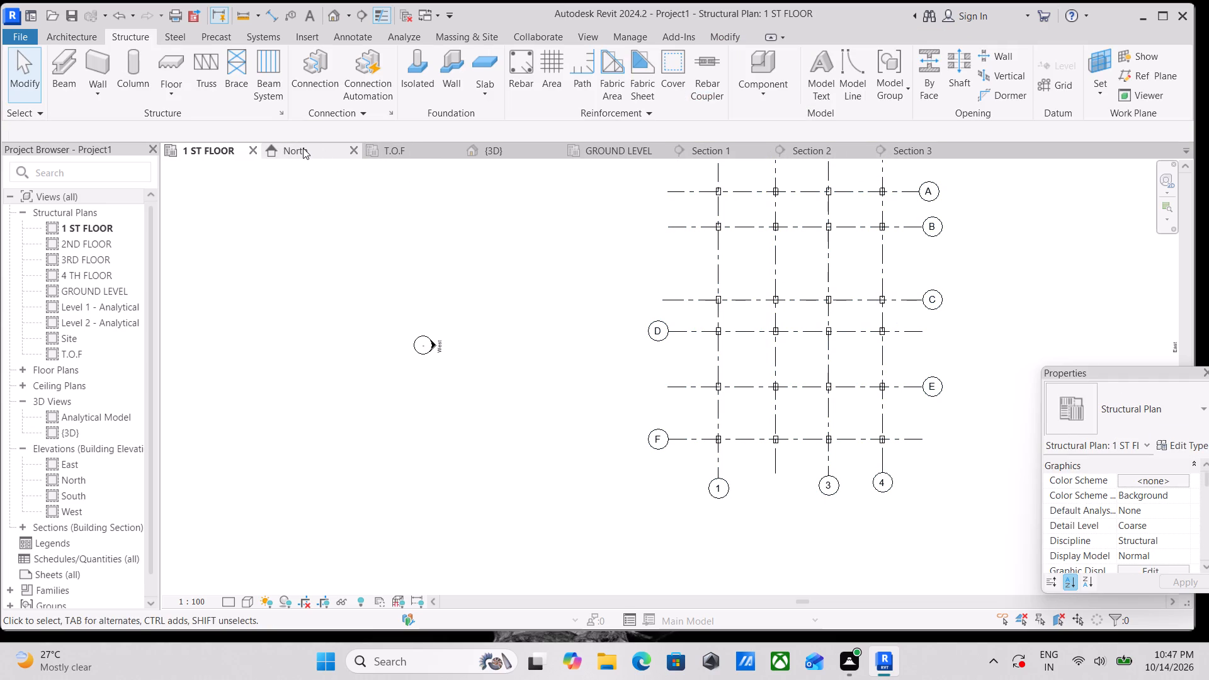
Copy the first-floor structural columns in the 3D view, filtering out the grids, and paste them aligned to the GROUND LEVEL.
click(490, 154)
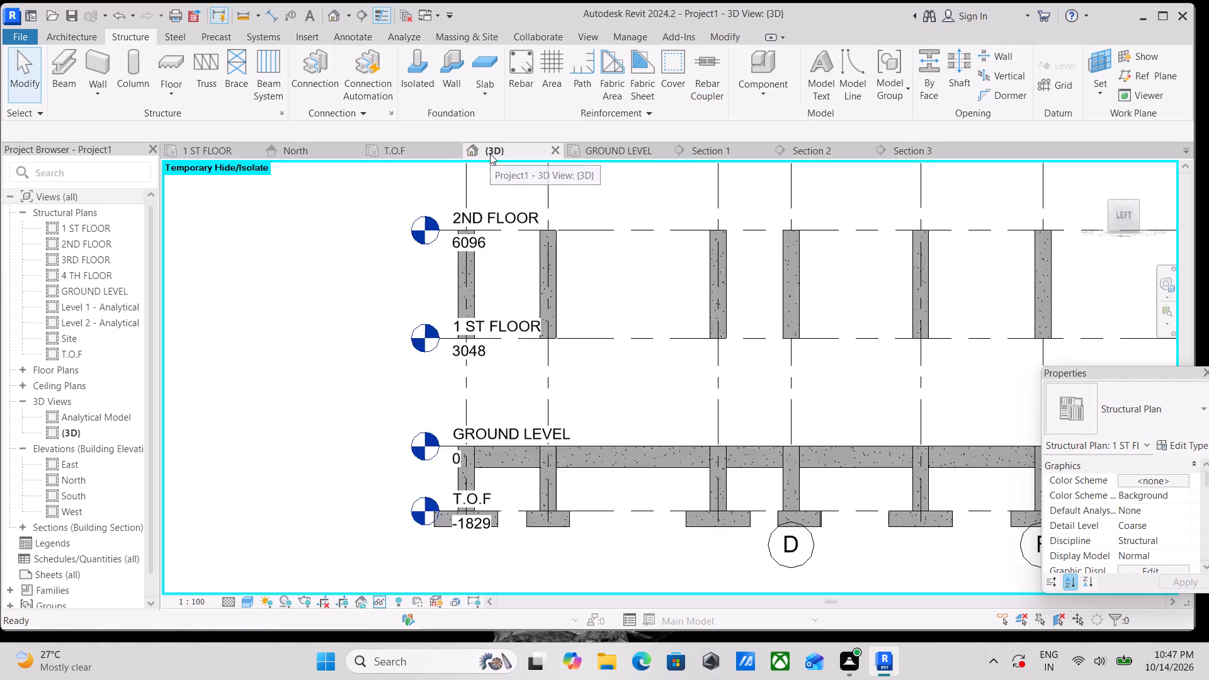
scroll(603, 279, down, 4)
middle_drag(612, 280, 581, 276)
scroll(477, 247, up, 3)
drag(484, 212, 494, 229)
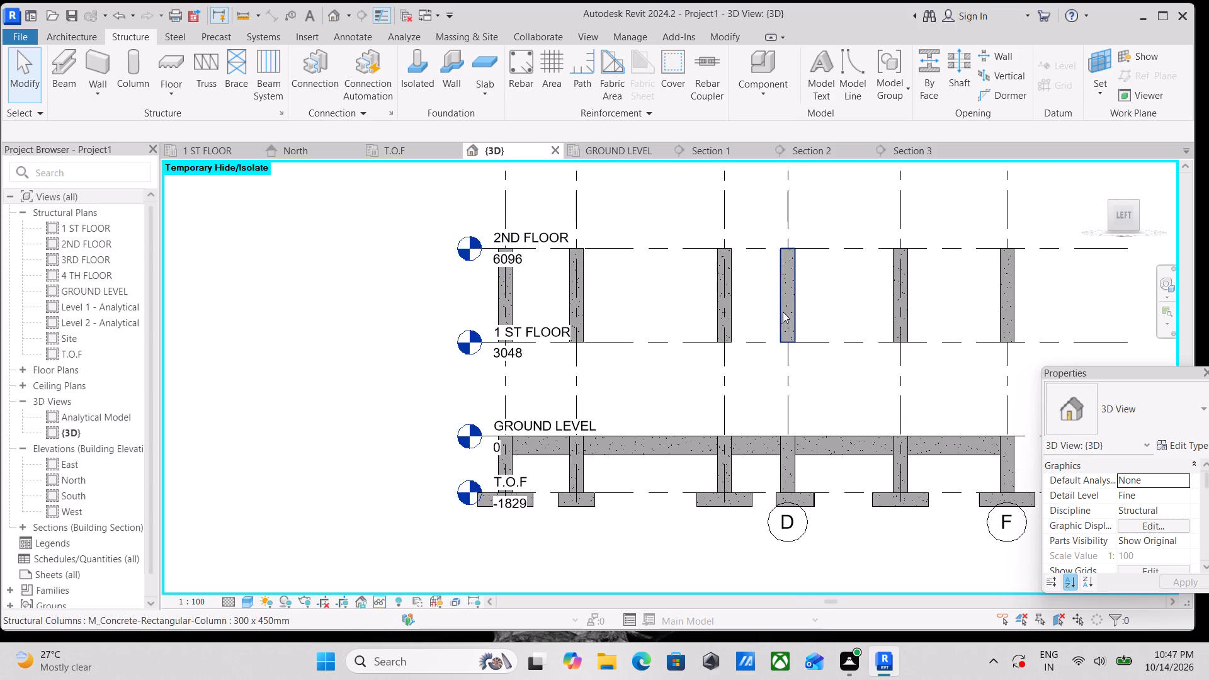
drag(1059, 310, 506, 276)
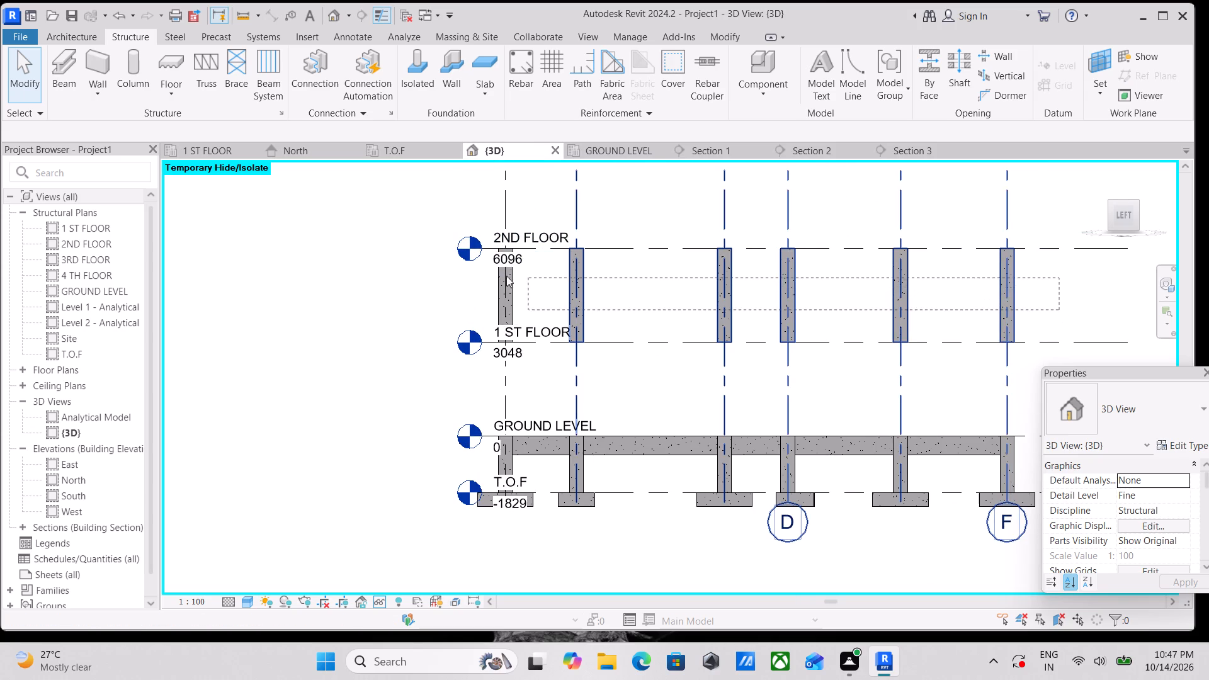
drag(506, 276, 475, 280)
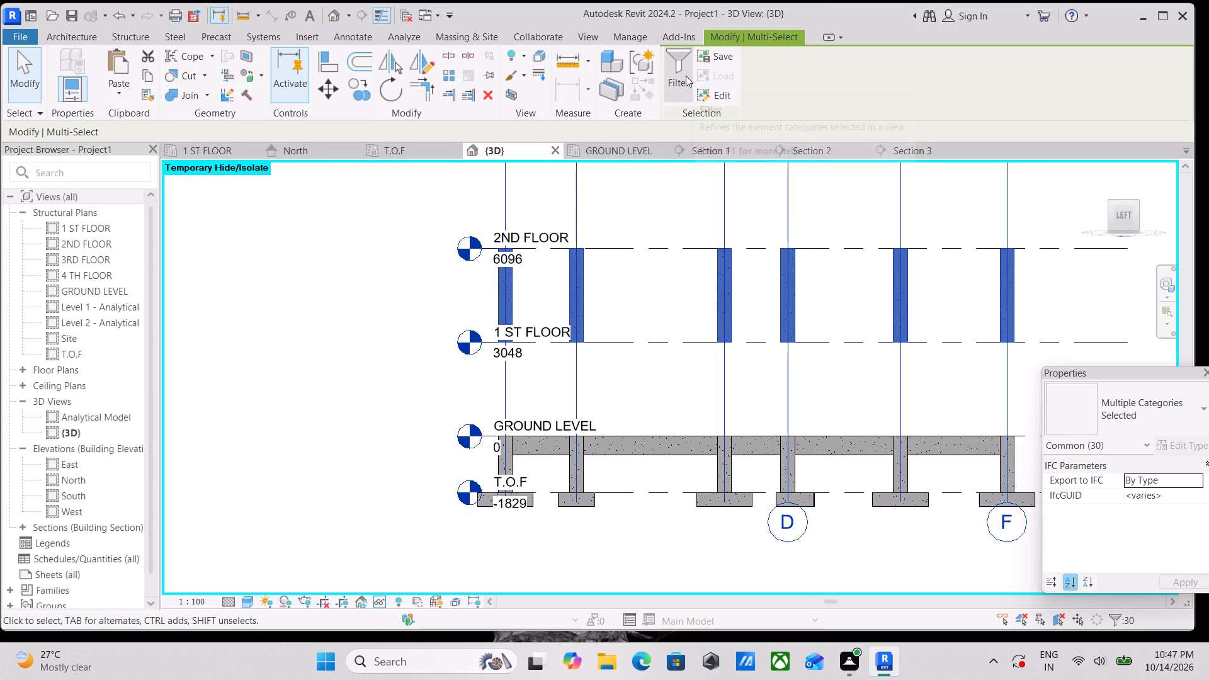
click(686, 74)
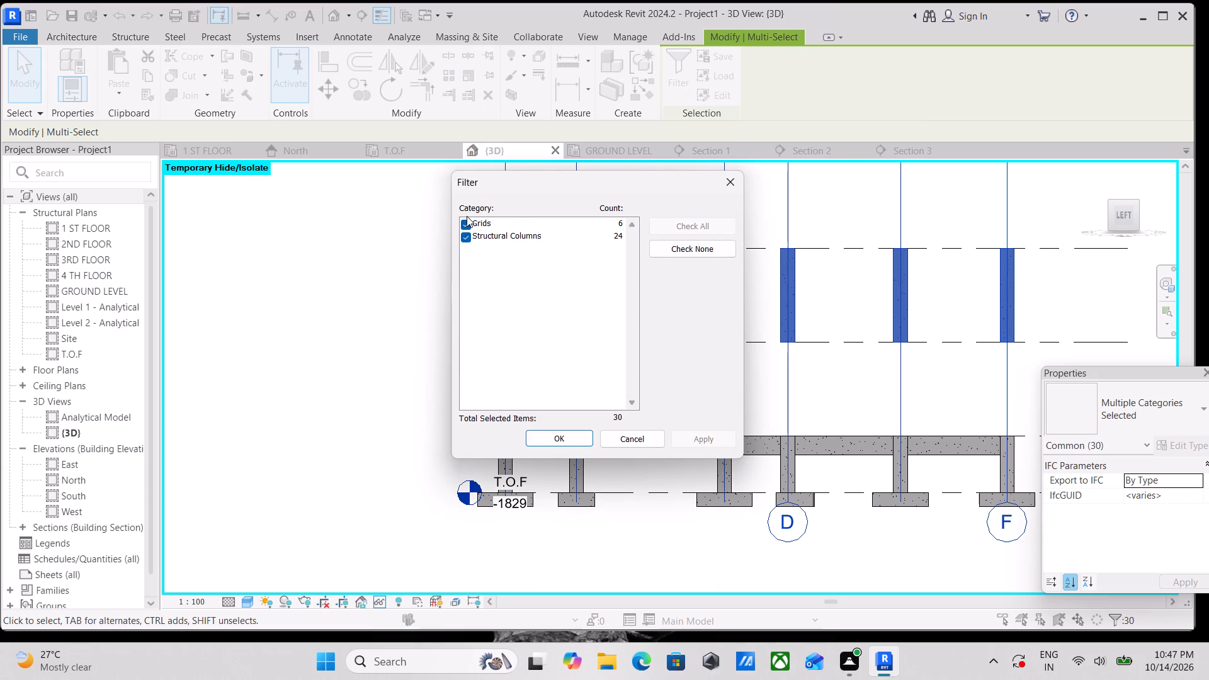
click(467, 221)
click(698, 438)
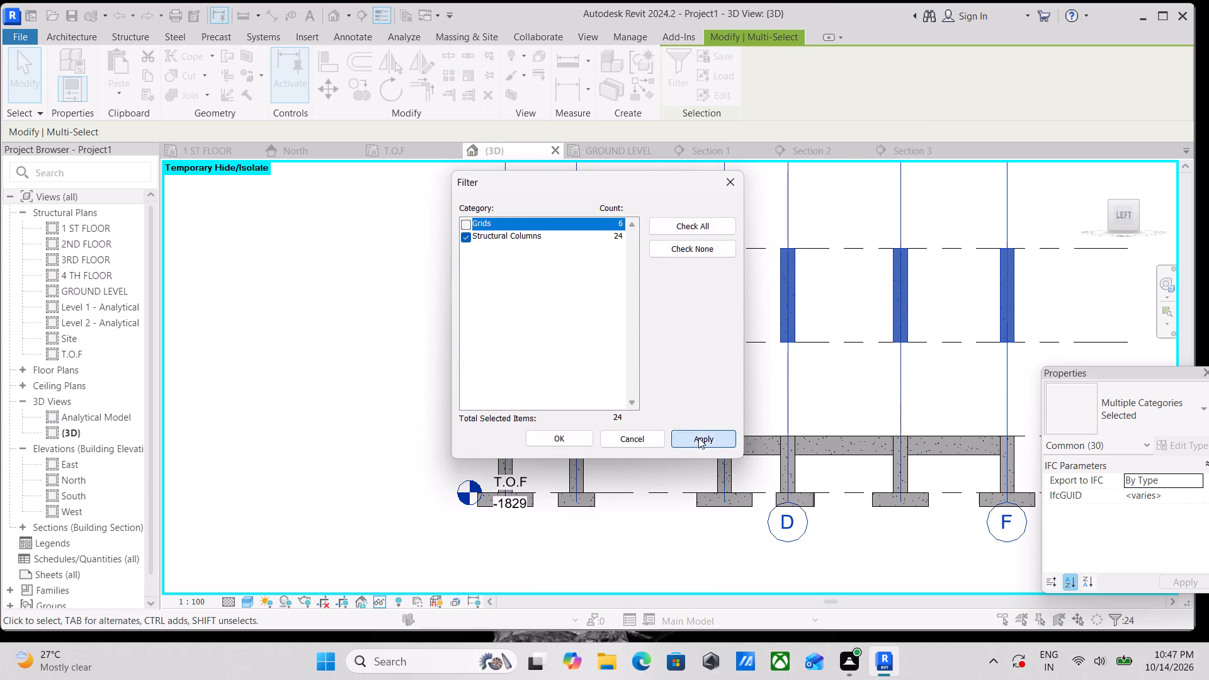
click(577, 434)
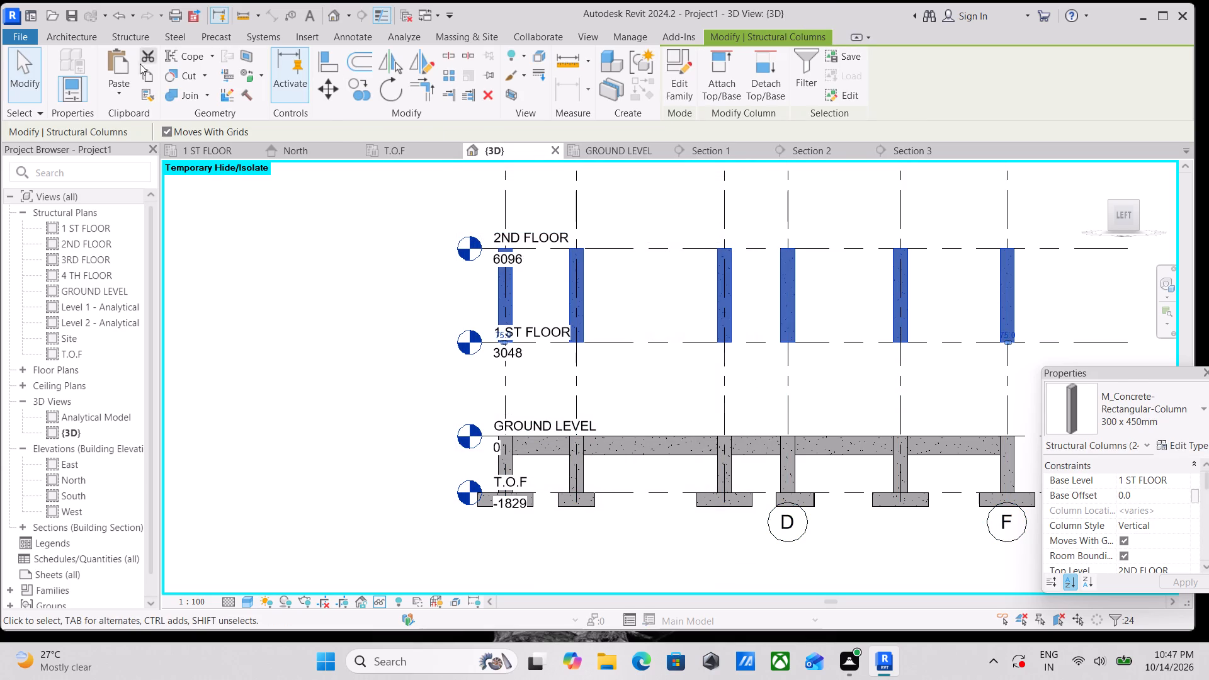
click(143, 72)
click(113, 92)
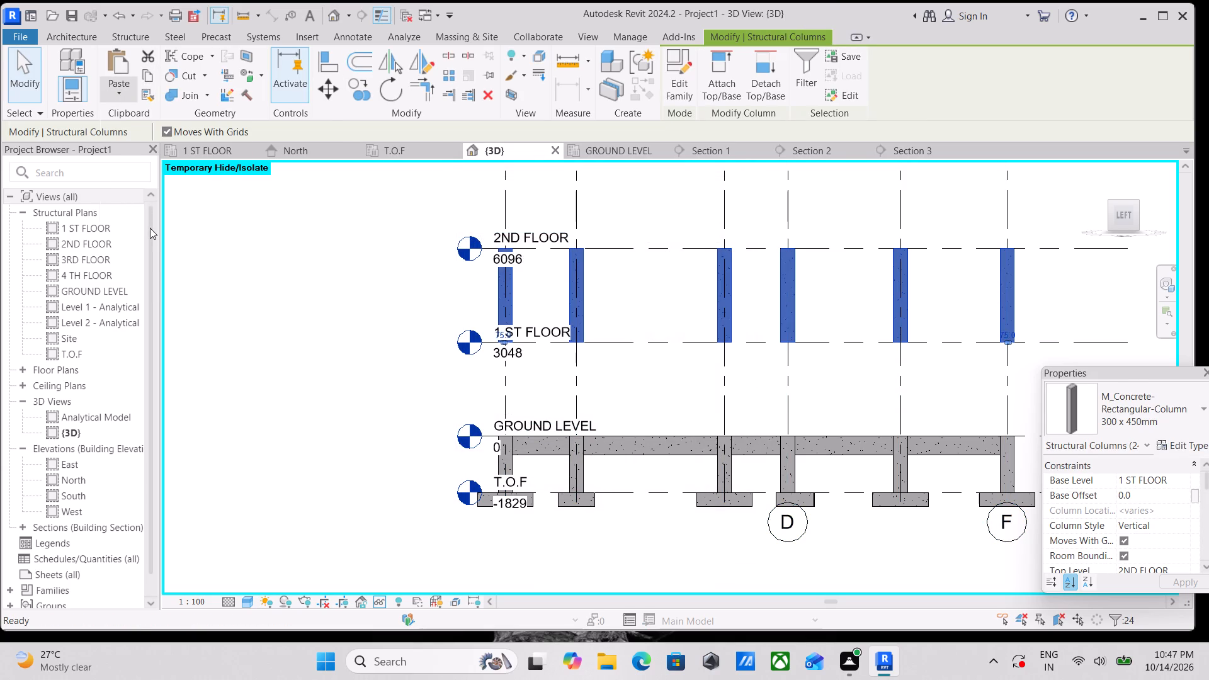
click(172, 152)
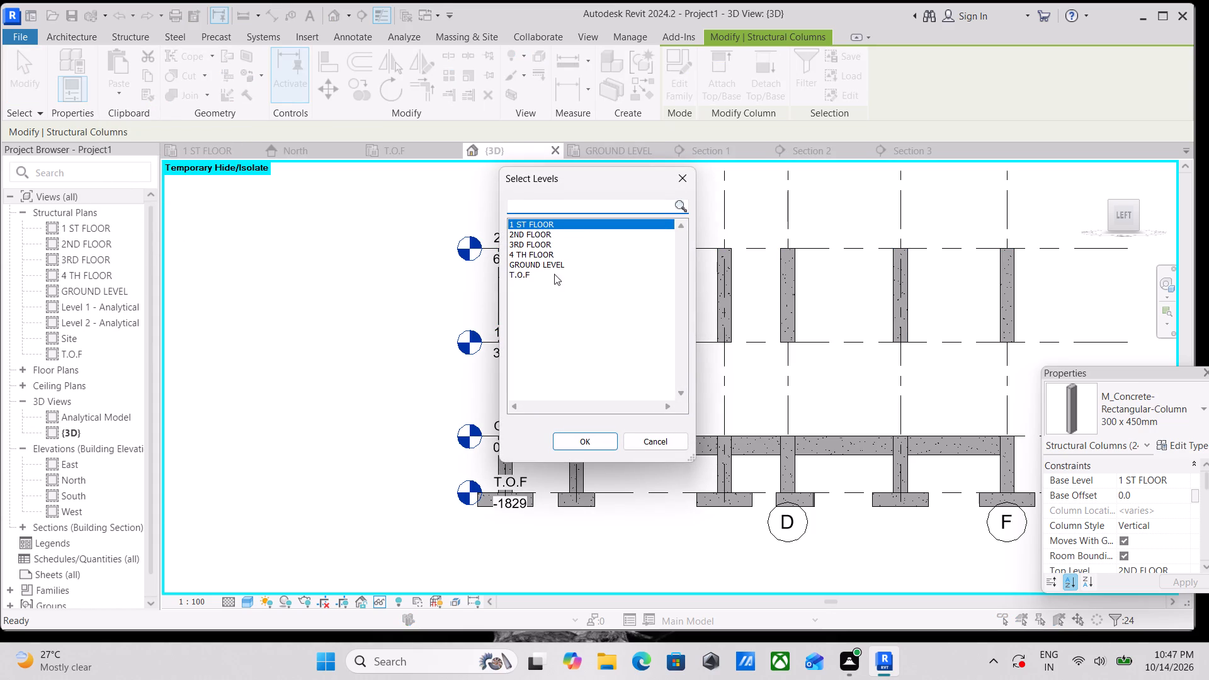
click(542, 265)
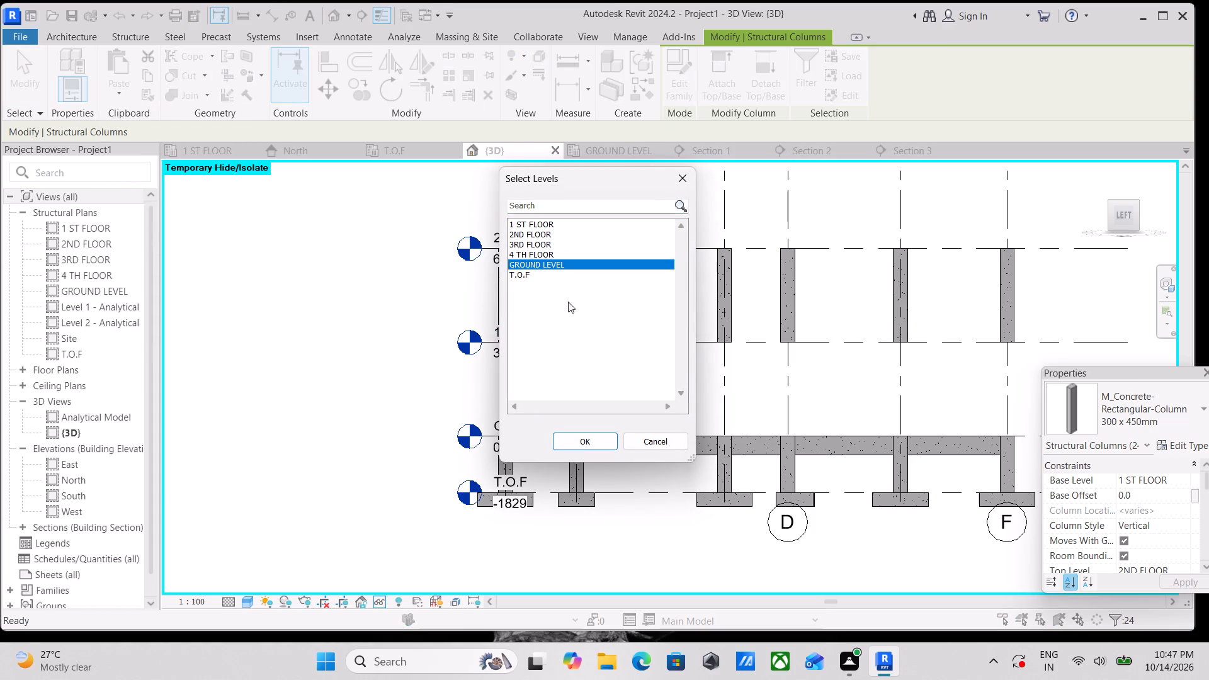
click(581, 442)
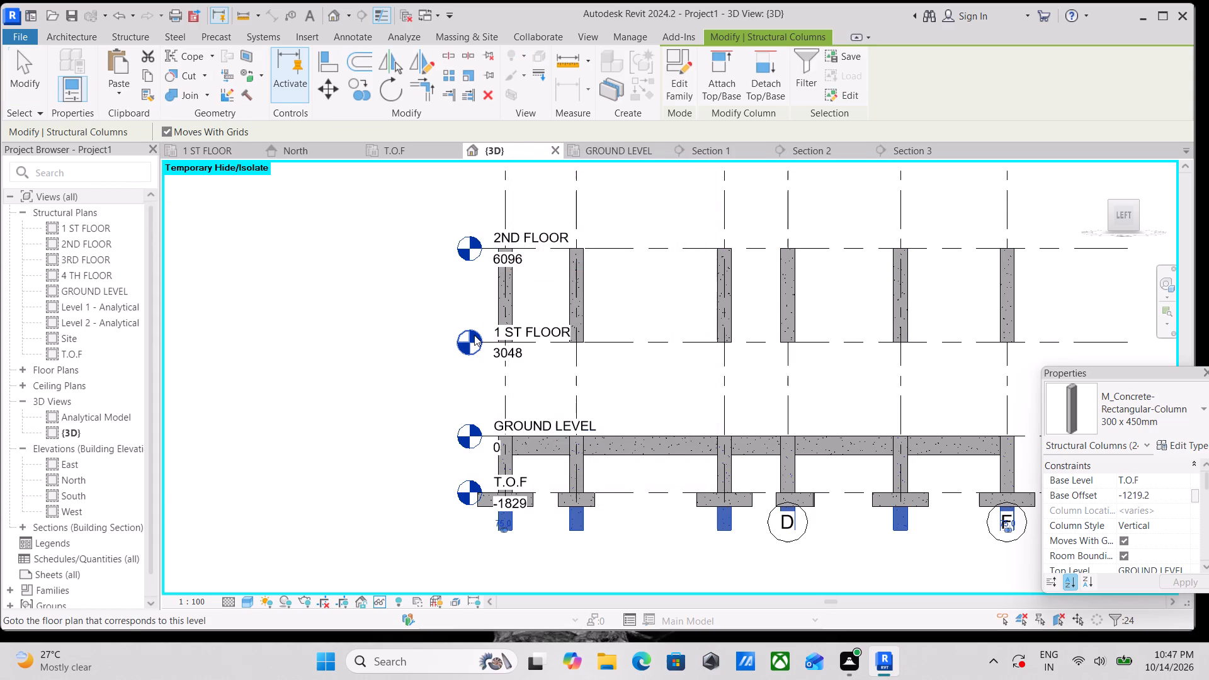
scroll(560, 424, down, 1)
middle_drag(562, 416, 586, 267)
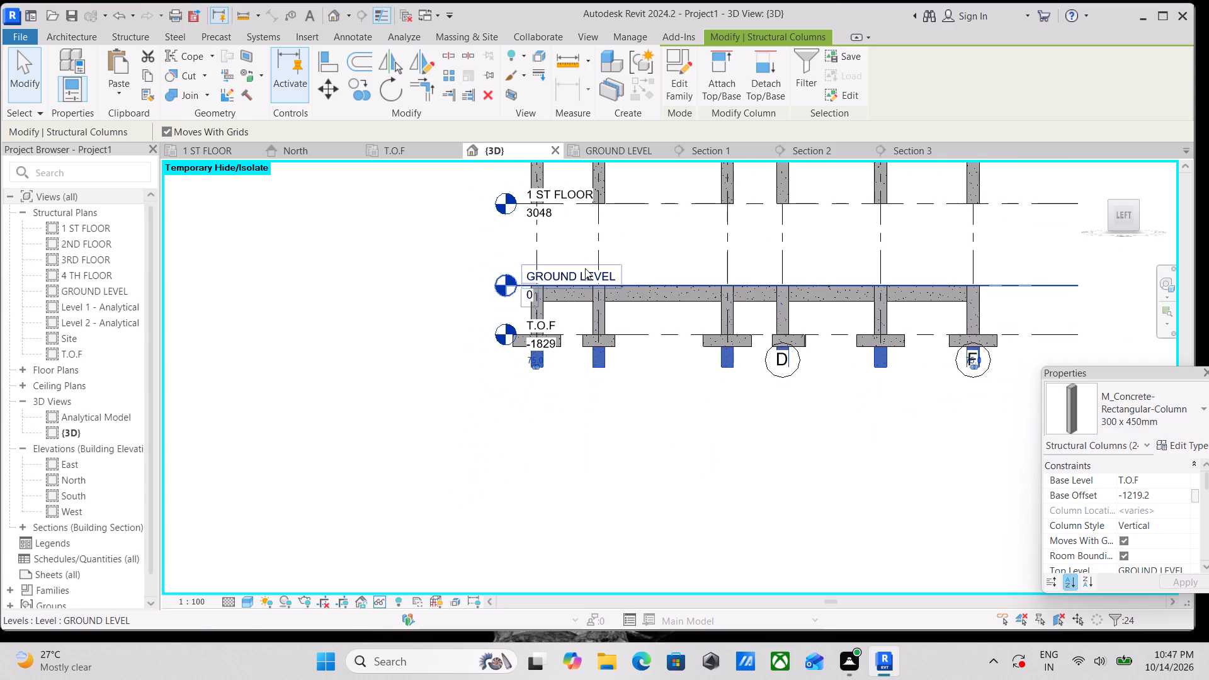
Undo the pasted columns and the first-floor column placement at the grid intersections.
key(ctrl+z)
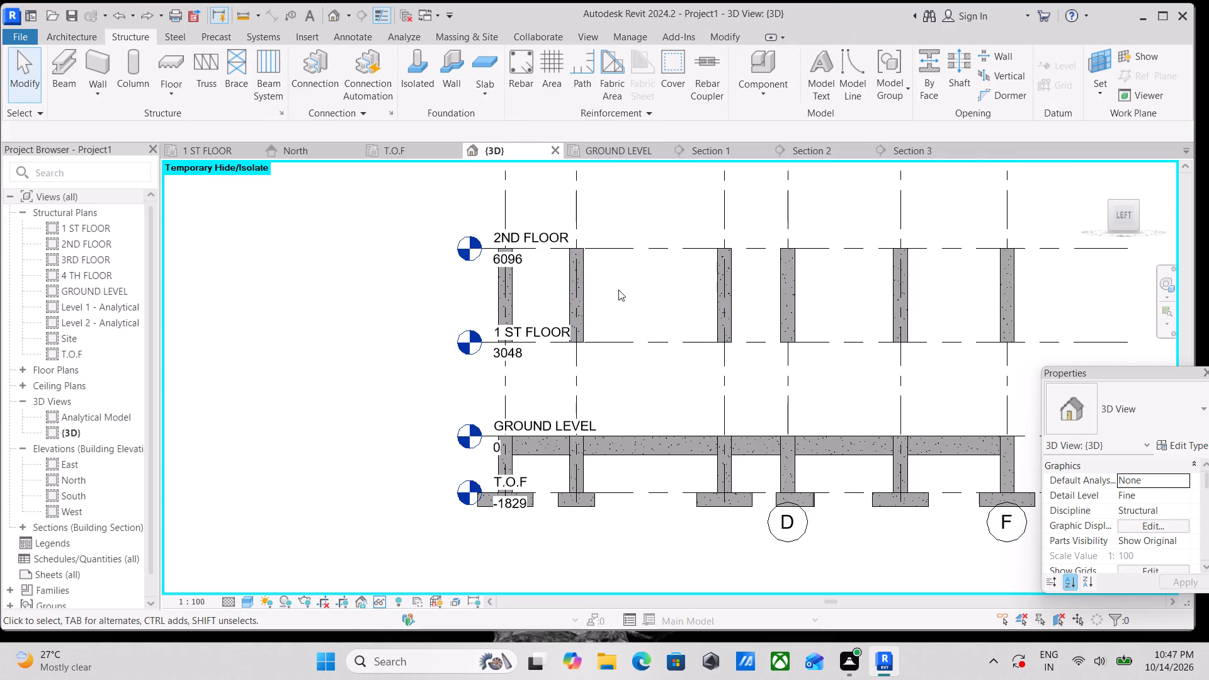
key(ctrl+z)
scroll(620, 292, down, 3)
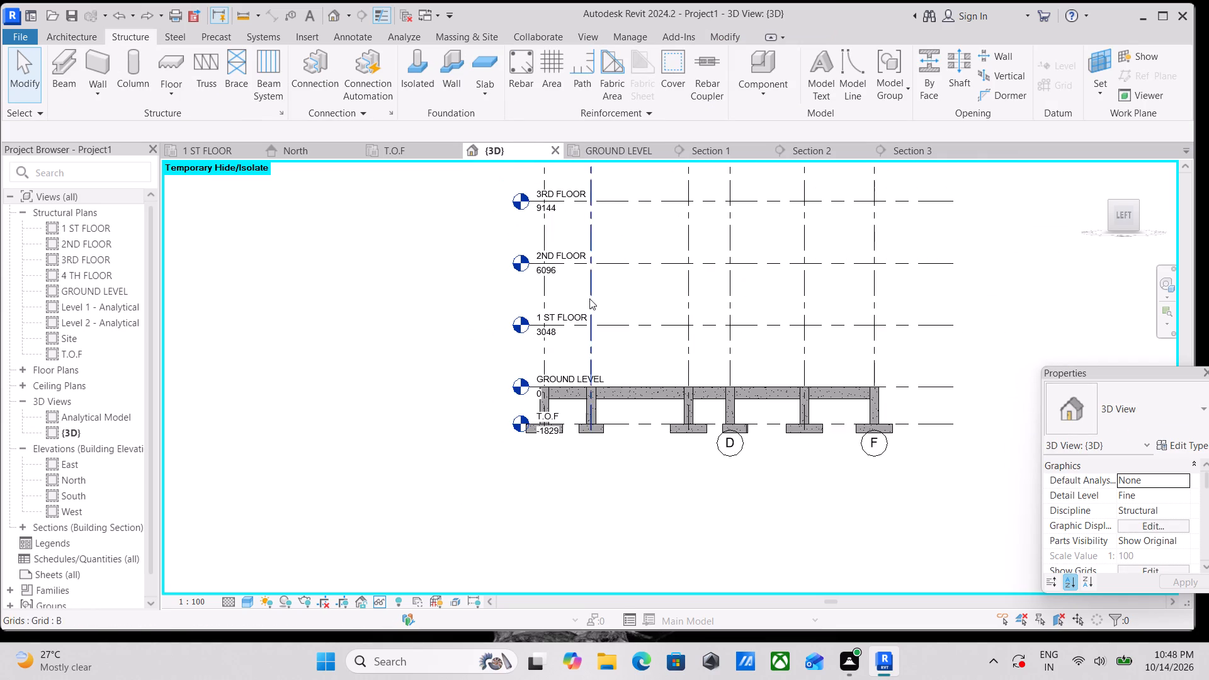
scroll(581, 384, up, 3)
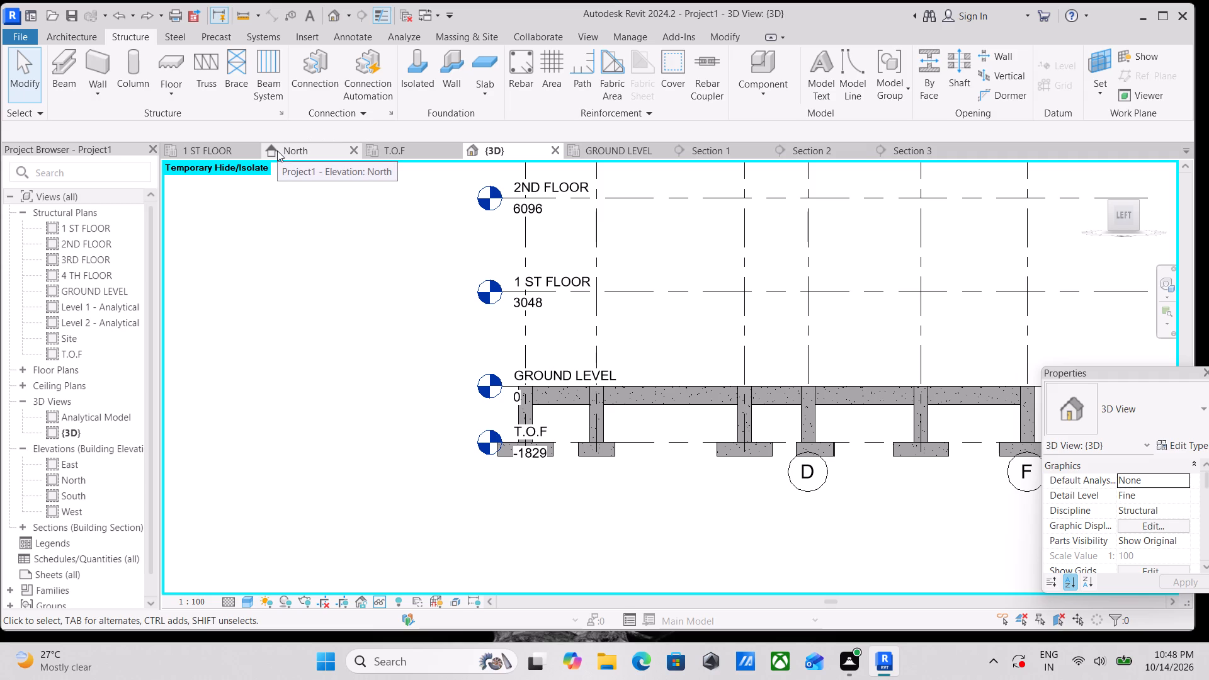
Place 300 x 450mm concrete columns at all intersections of grids A–F and 1–4 in the GROUND LEVEL plan, with height to 1 ST FLOOR.
click(617, 154)
scroll(651, 290, down, 9)
middle_drag(668, 284, 664, 267)
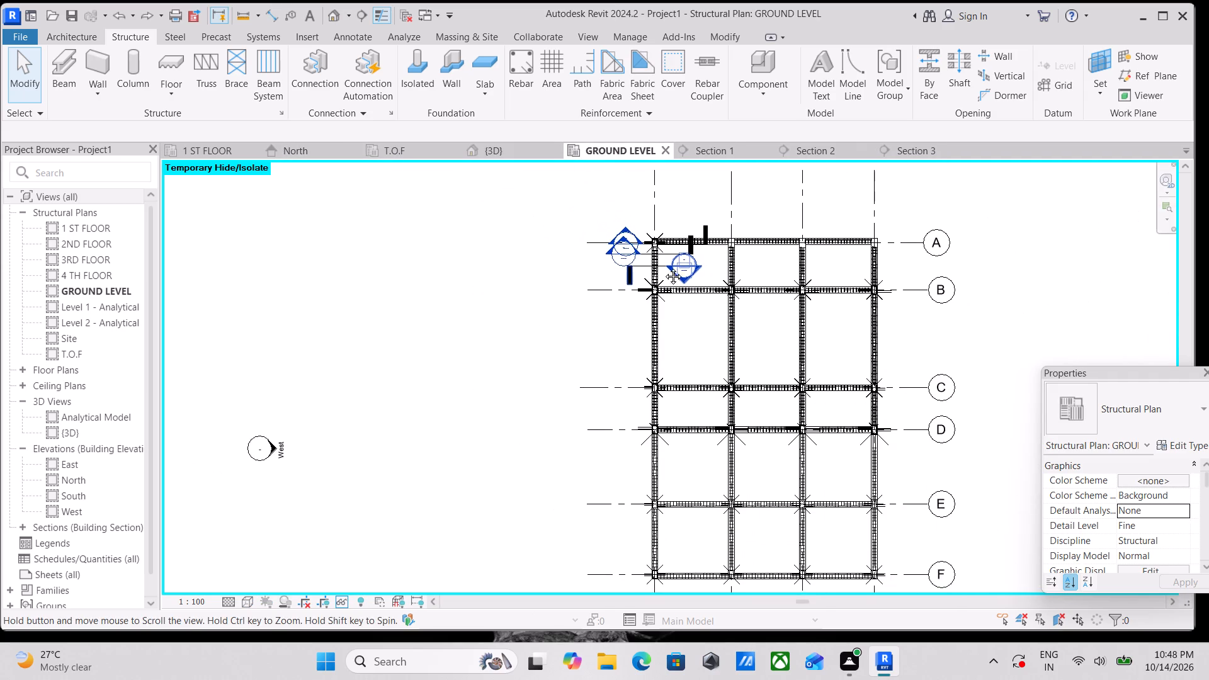
middle_drag(664, 267, 635, 207)
middle_drag(635, 206, 609, 260)
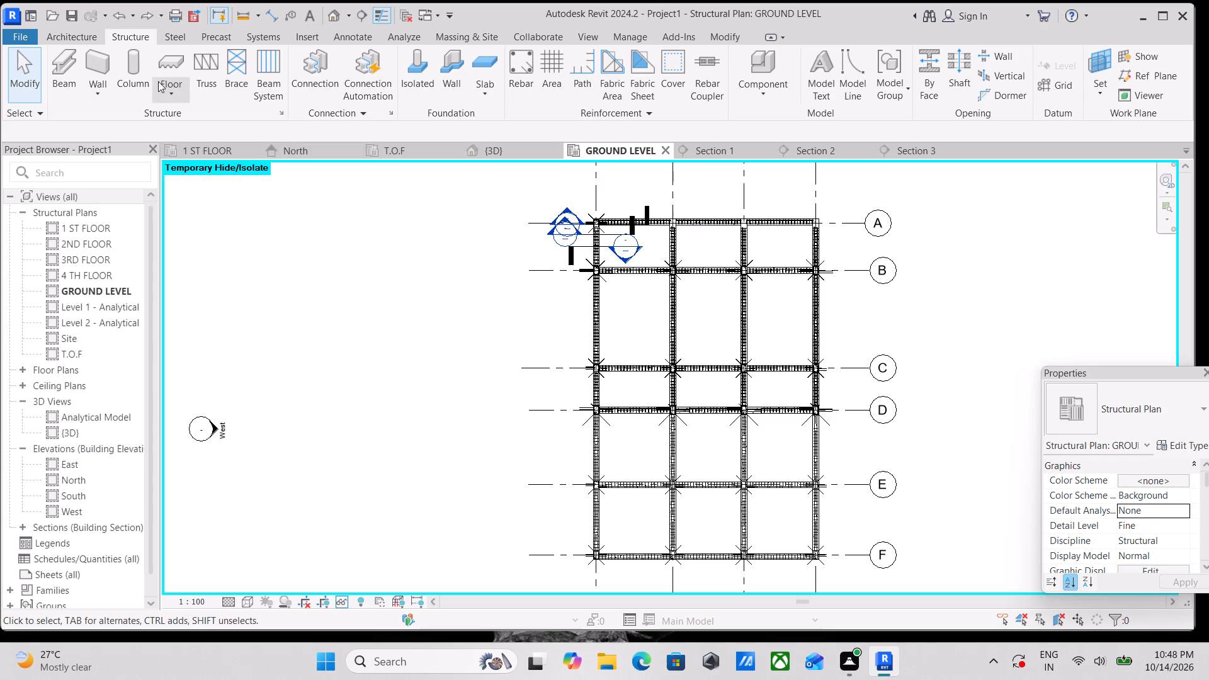
click(133, 79)
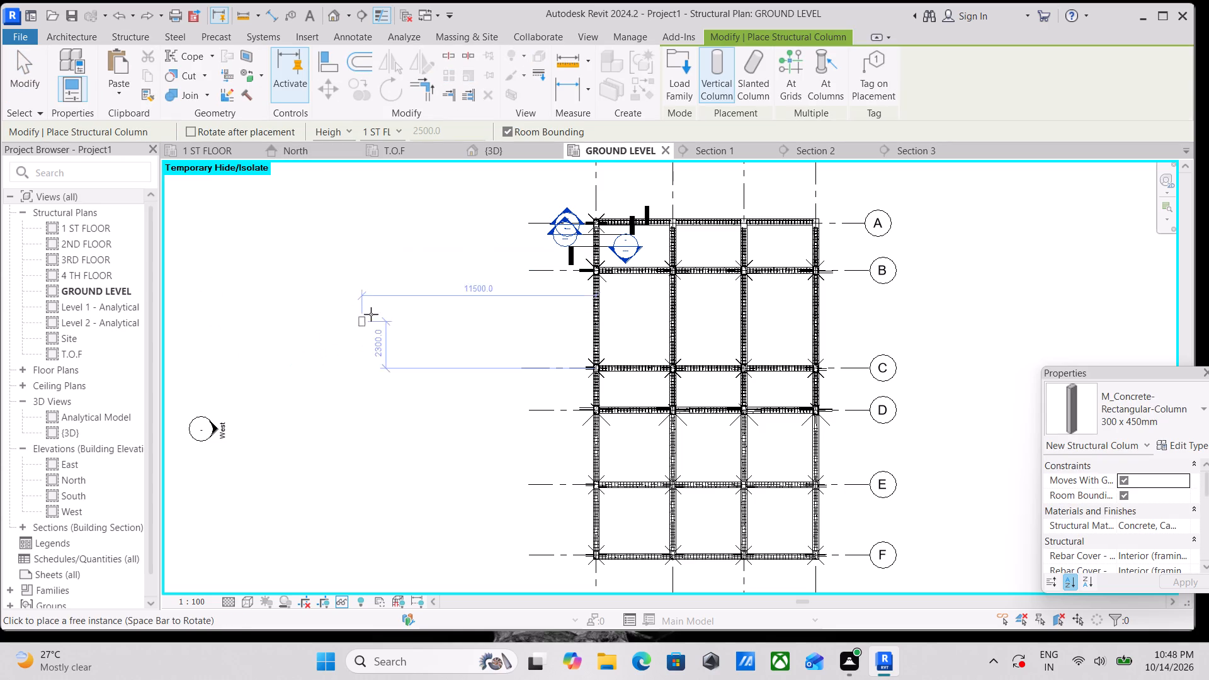
scroll(596, 229, up, 3)
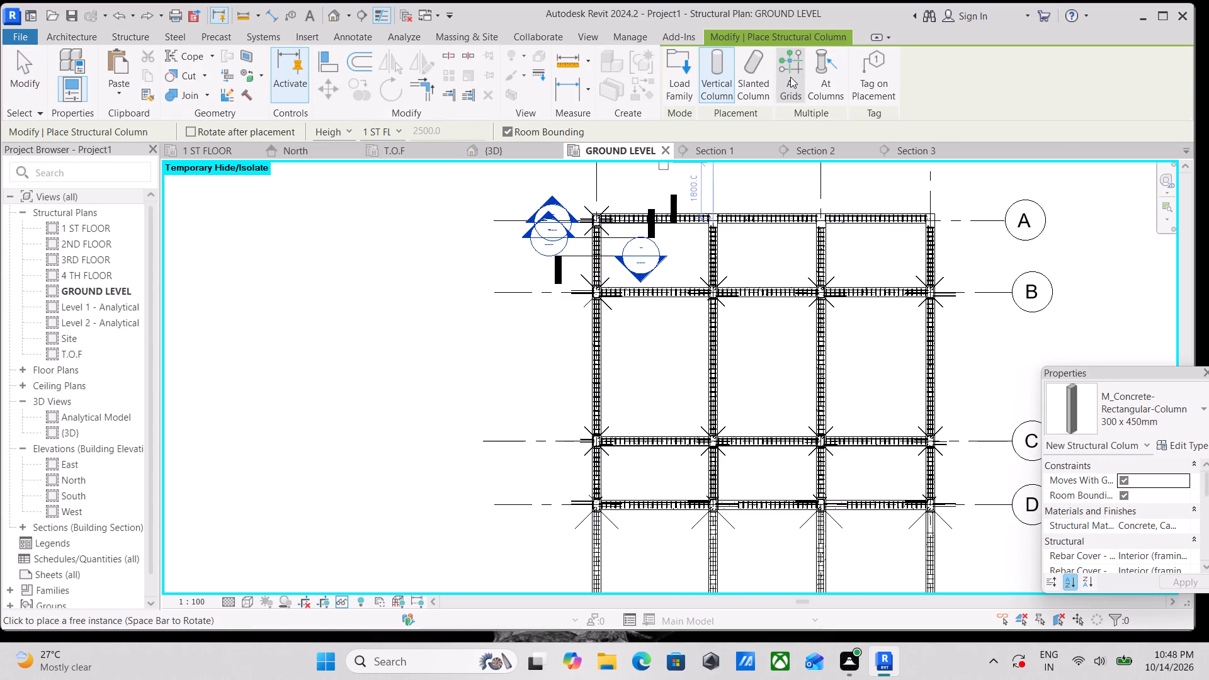
click(790, 77)
scroll(849, 249, down, 4)
scroll(924, 341, down, 2)
middle_drag(921, 338, 921, 329)
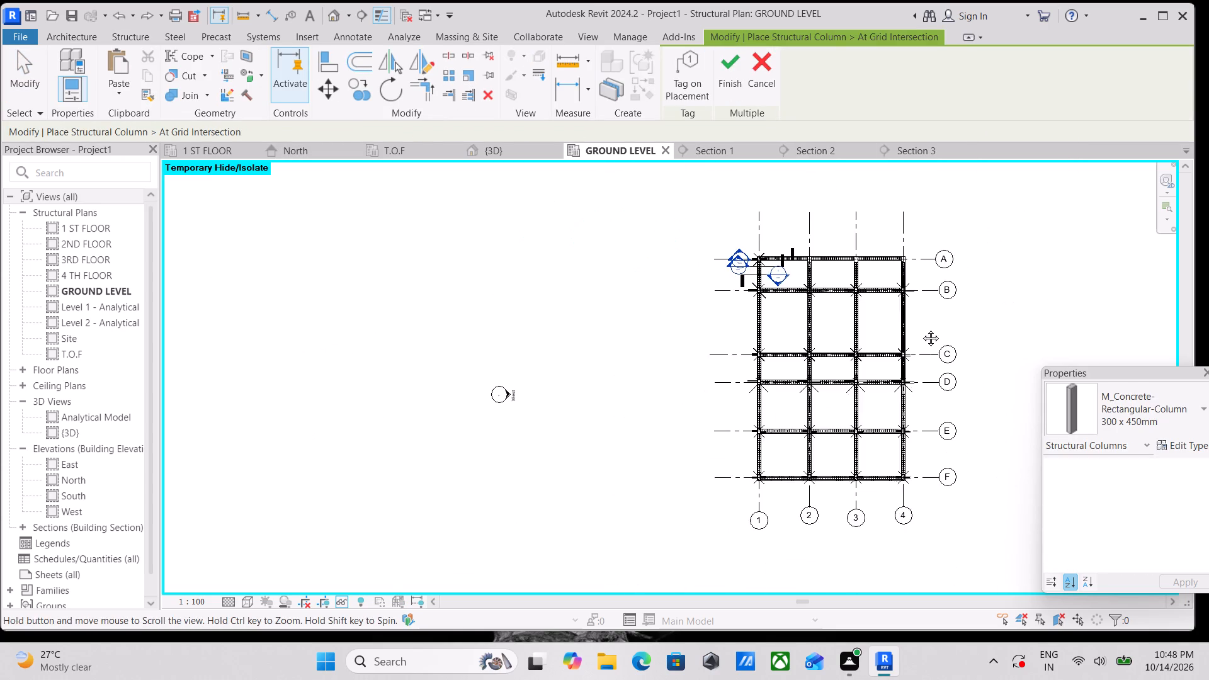
middle_drag(921, 329, 919, 225)
drag(914, 383, 752, 193)
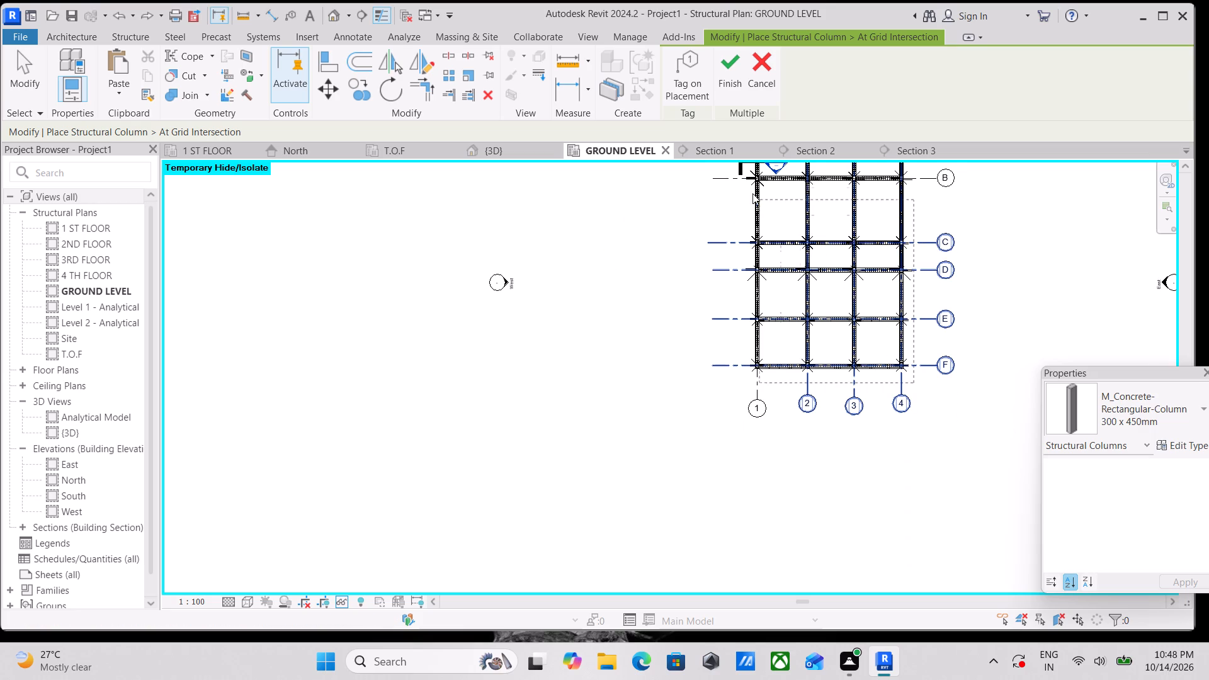
drag(752, 193, 732, 182)
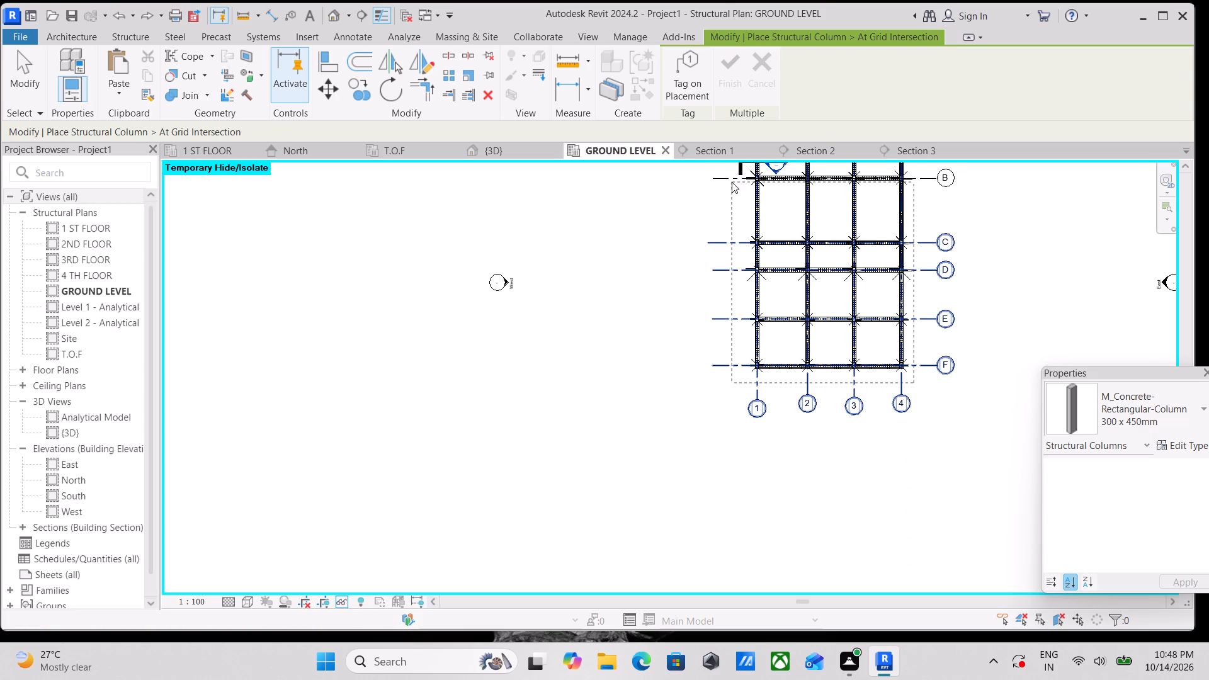
drag(732, 182, 734, 129)
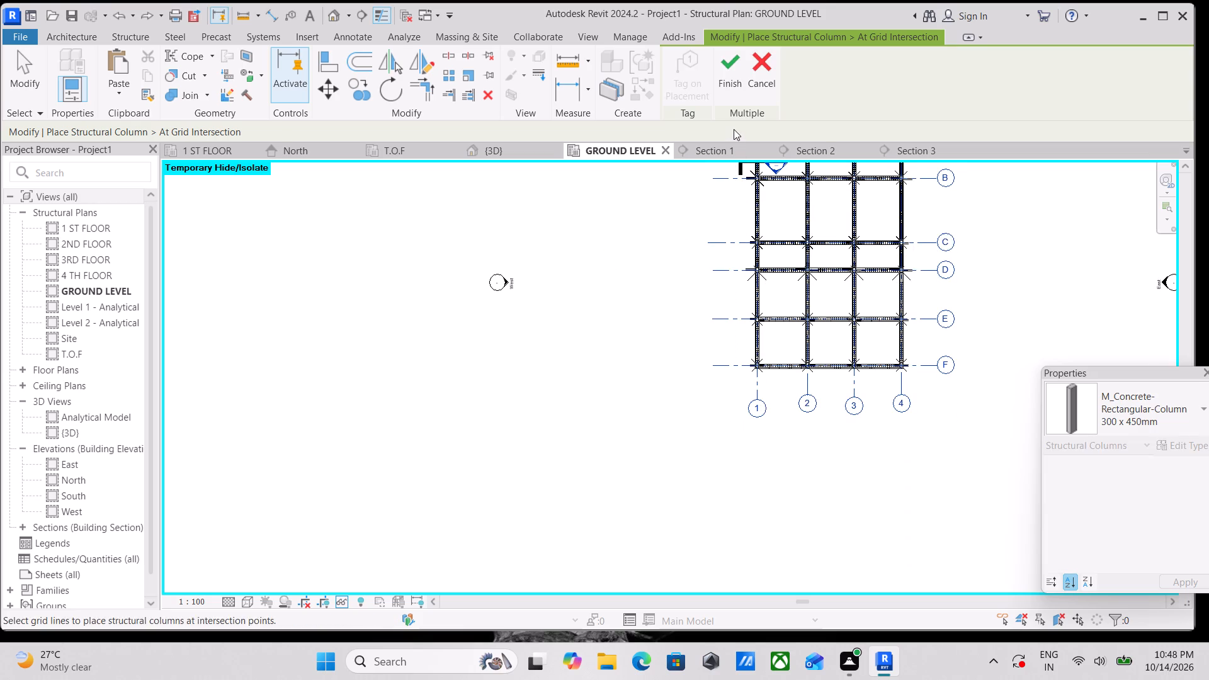
middle_drag(681, 278, 661, 439)
click(737, 65)
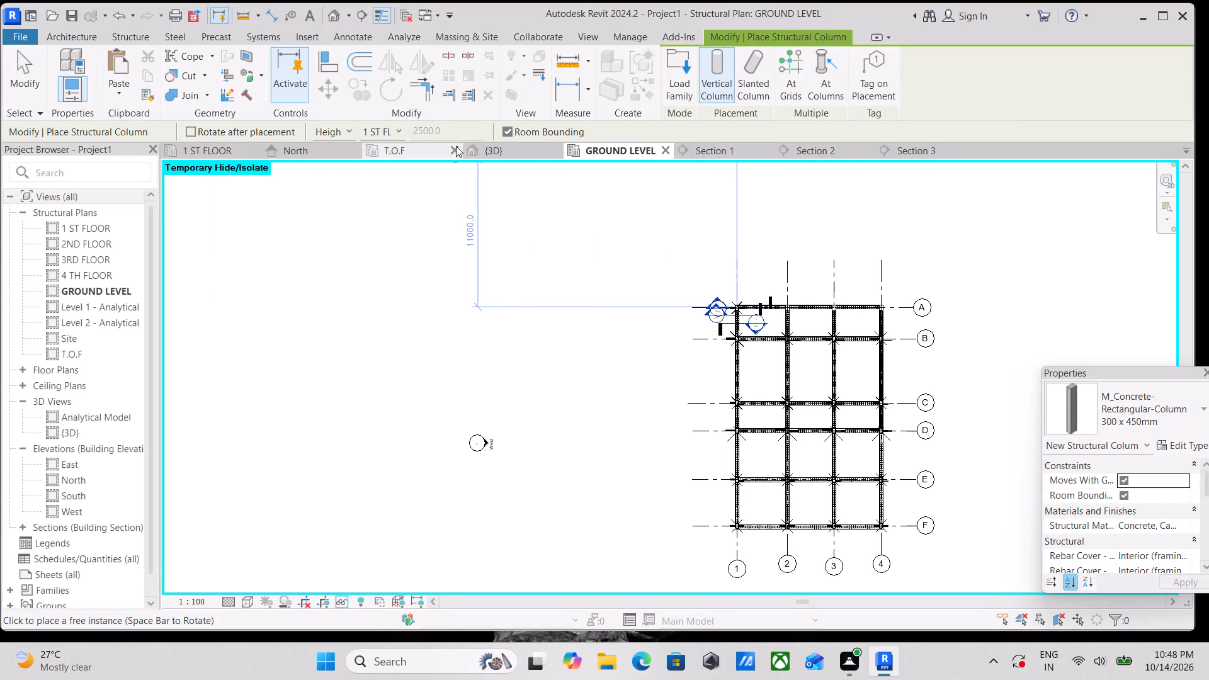
click(501, 154)
scroll(590, 247, down, 2)
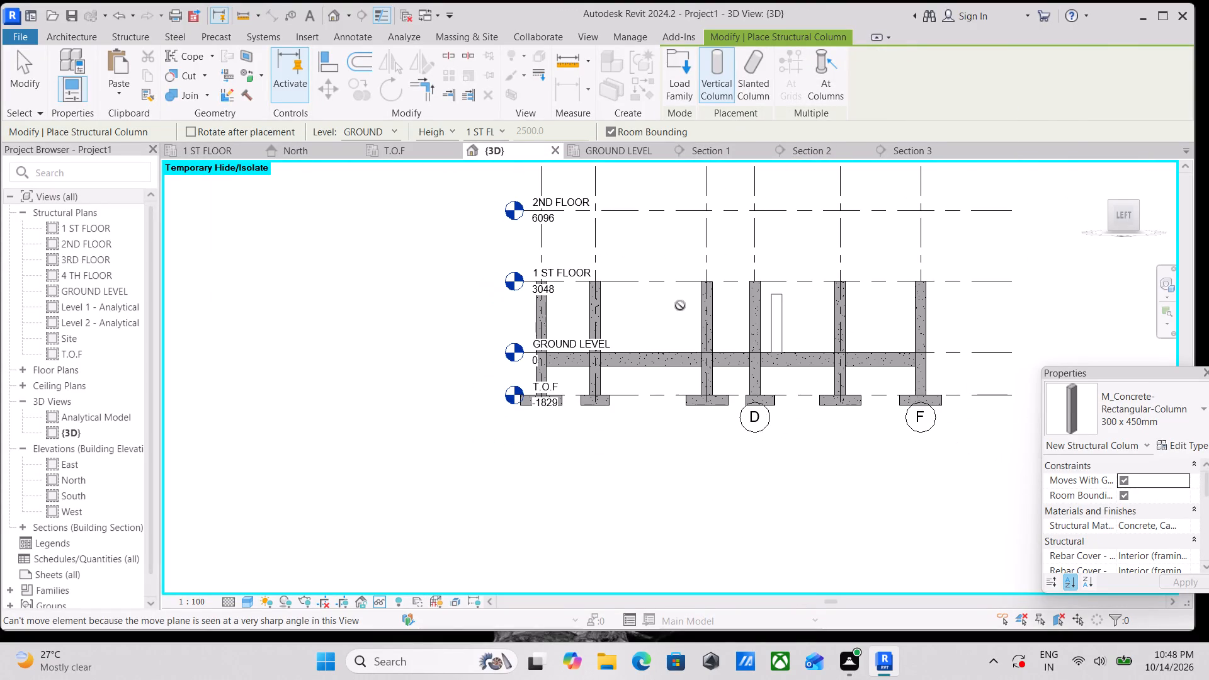
scroll(666, 330, down, 2)
key(Escape)
Examine the columns placed between GROUND LEVEL and 1 ST FLOOR from several angles in the 3D view.
scroll(670, 327, down, 2)
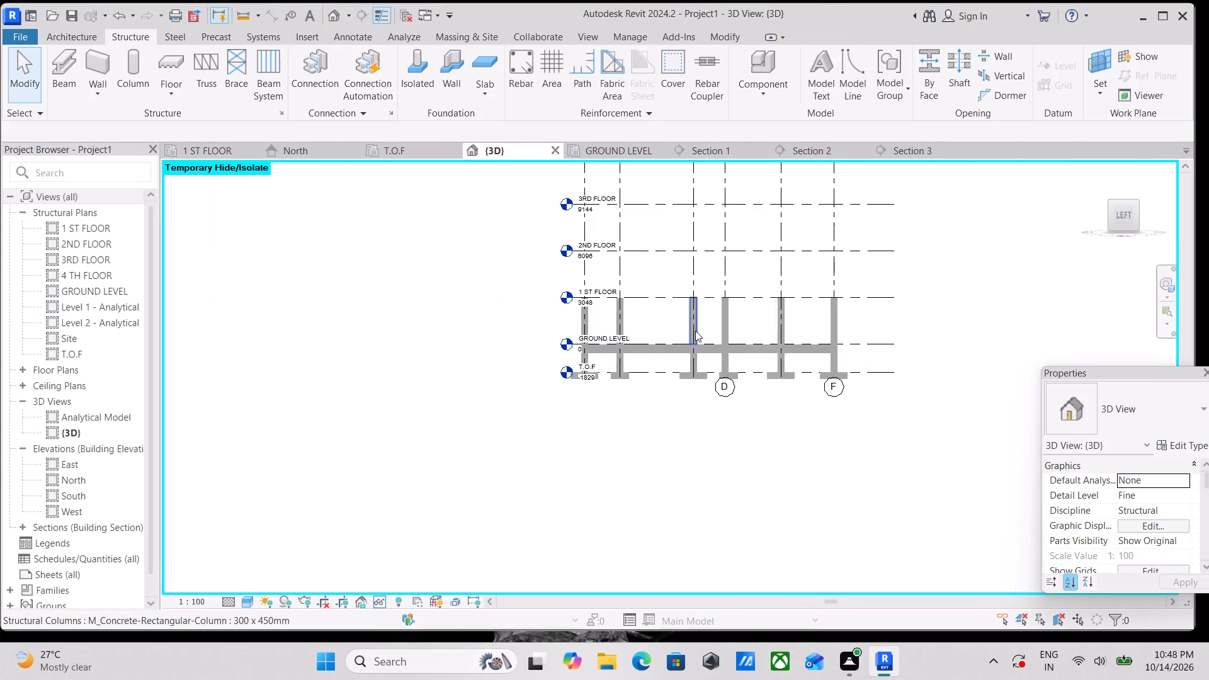
shift+middle_drag(750, 358, 836, 507)
shift+middle_drag(733, 414, 766, 444)
shift+middle_drag(660, 315, 569, 143)
shift+middle_drag(674, 323, 644, 325)
scroll(651, 363, up, 3)
scroll(651, 348, down, 2)
shift+middle_drag(652, 348, 671, 426)
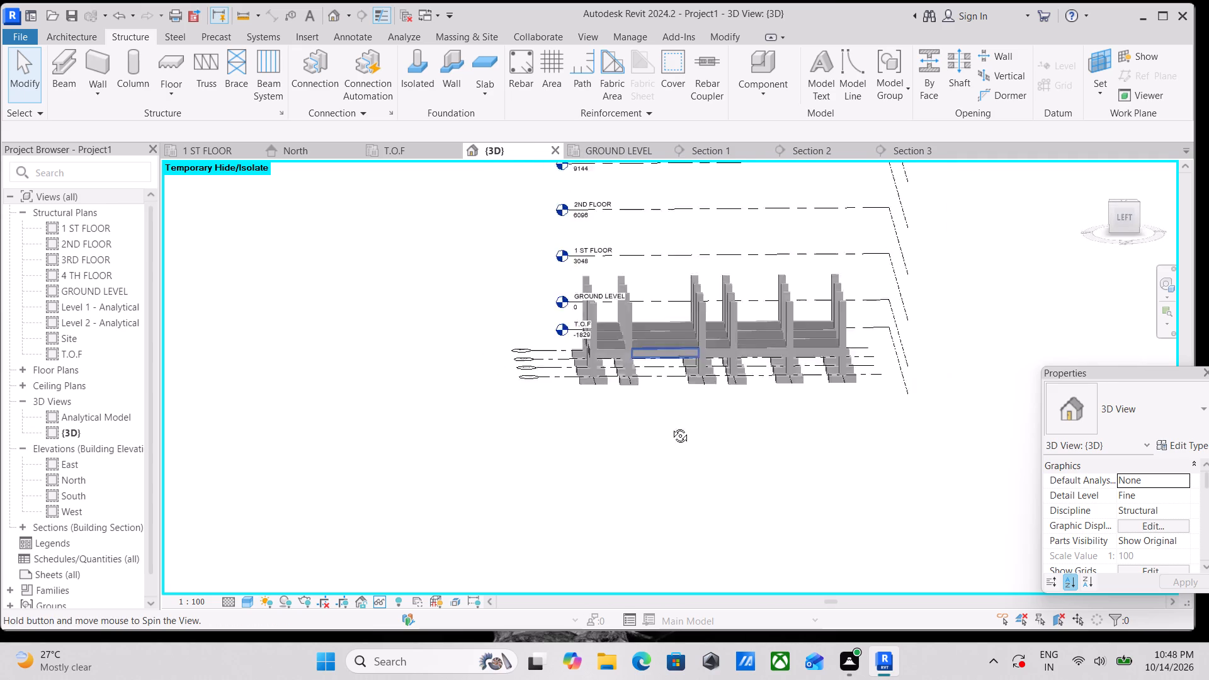
shift+middle_drag(671, 426, 695, 475)
shift+middle_drag(722, 375, 693, 462)
shift+scroll(683, 485, down, 1)
shift+middle_drag(694, 366, 682, 421)
shift+middle_drag(691, 357, 701, 293)
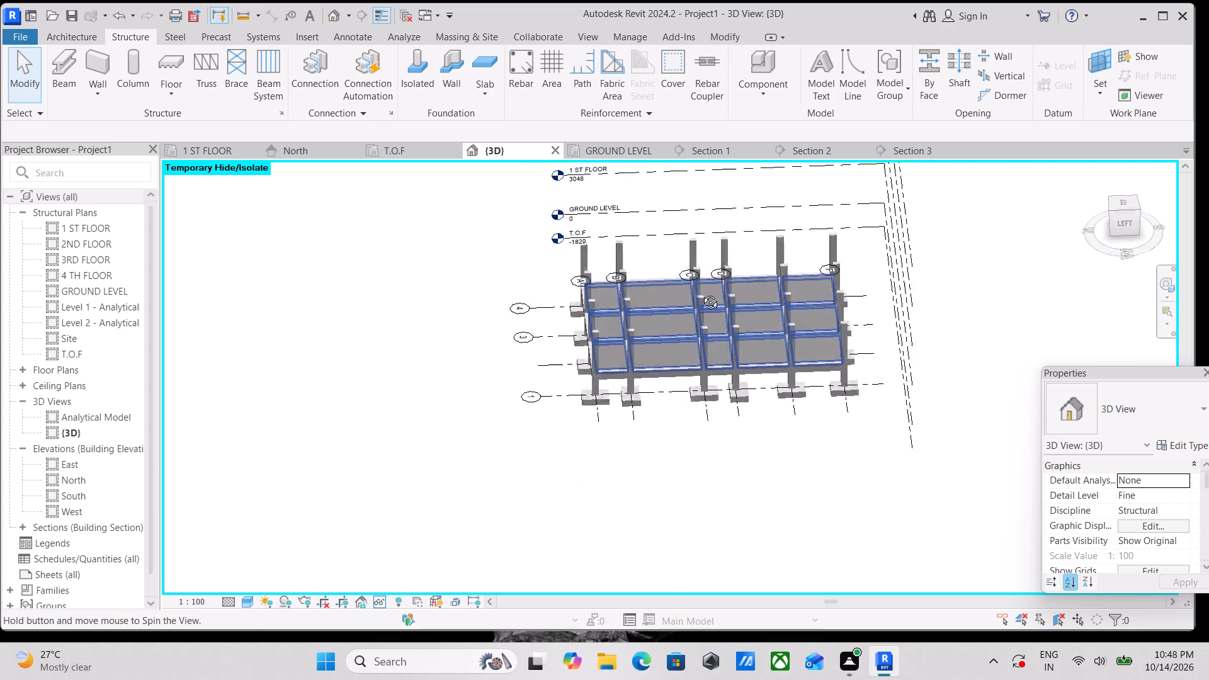
shift+middle_drag(701, 293, 700, 299)
Reset the temporary hide/isolate in the 3D view.
key(h)
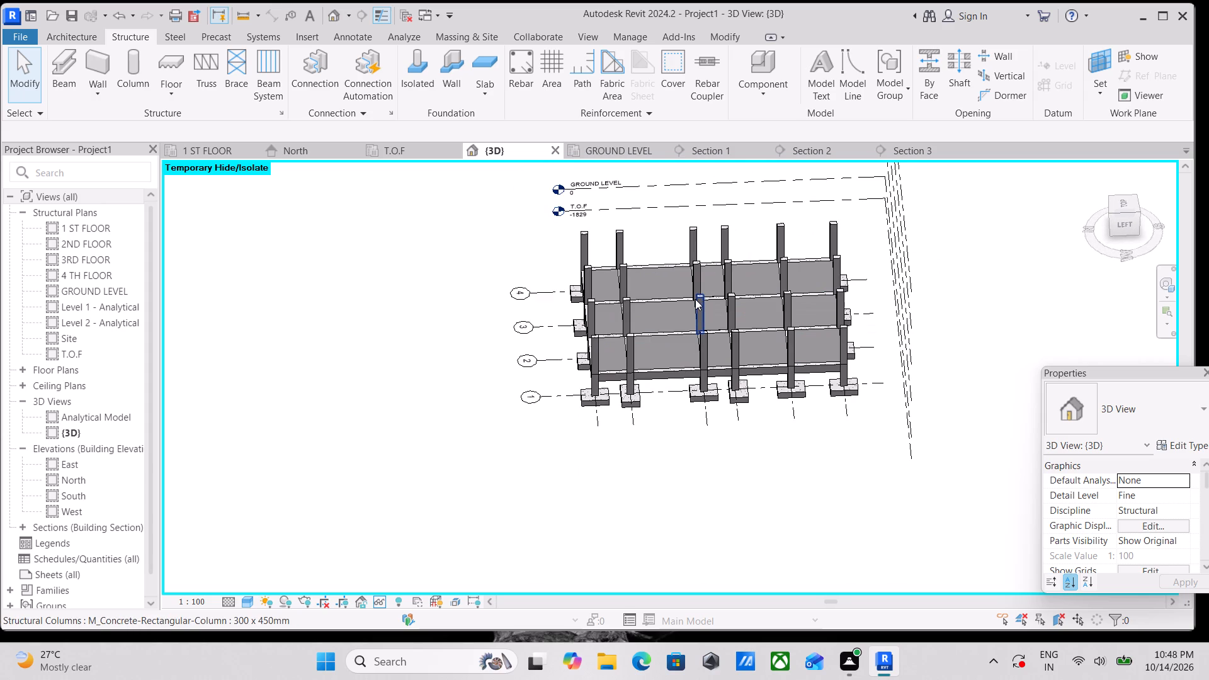
key(r)
scroll(696, 302, up, 3)
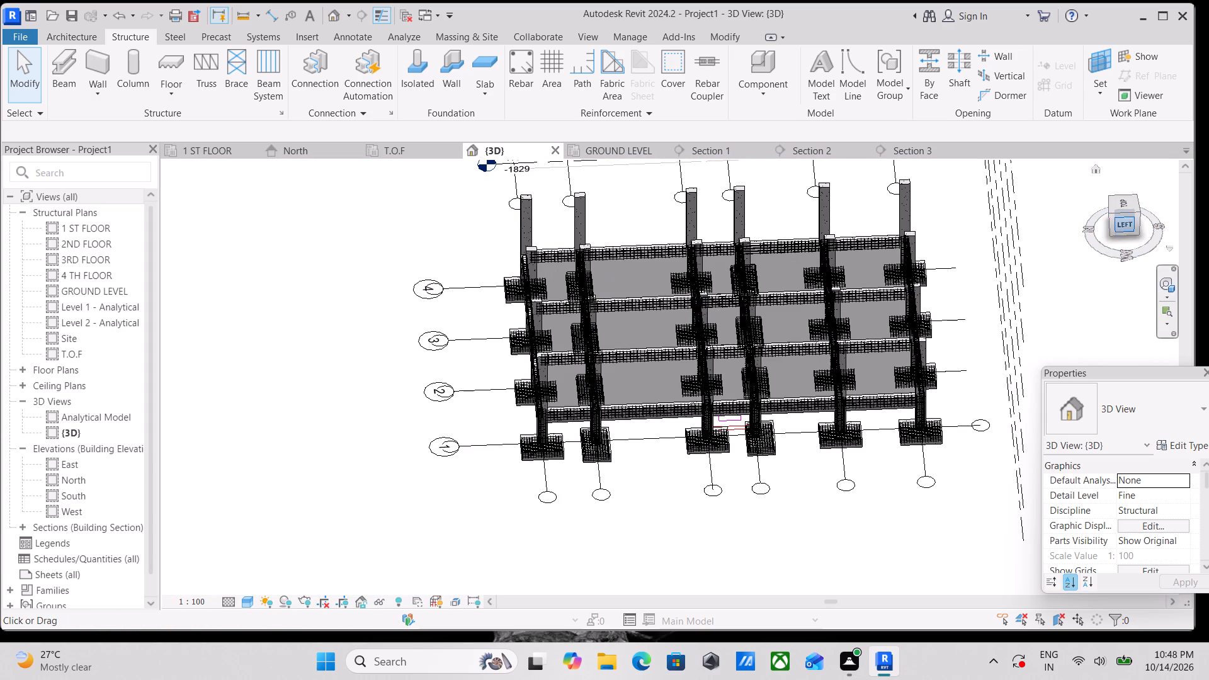
Examine where the imported CAD floor plan drawing lies relative to the structure and levels in the 3D view.
click(1120, 223)
scroll(828, 317, up, 3)
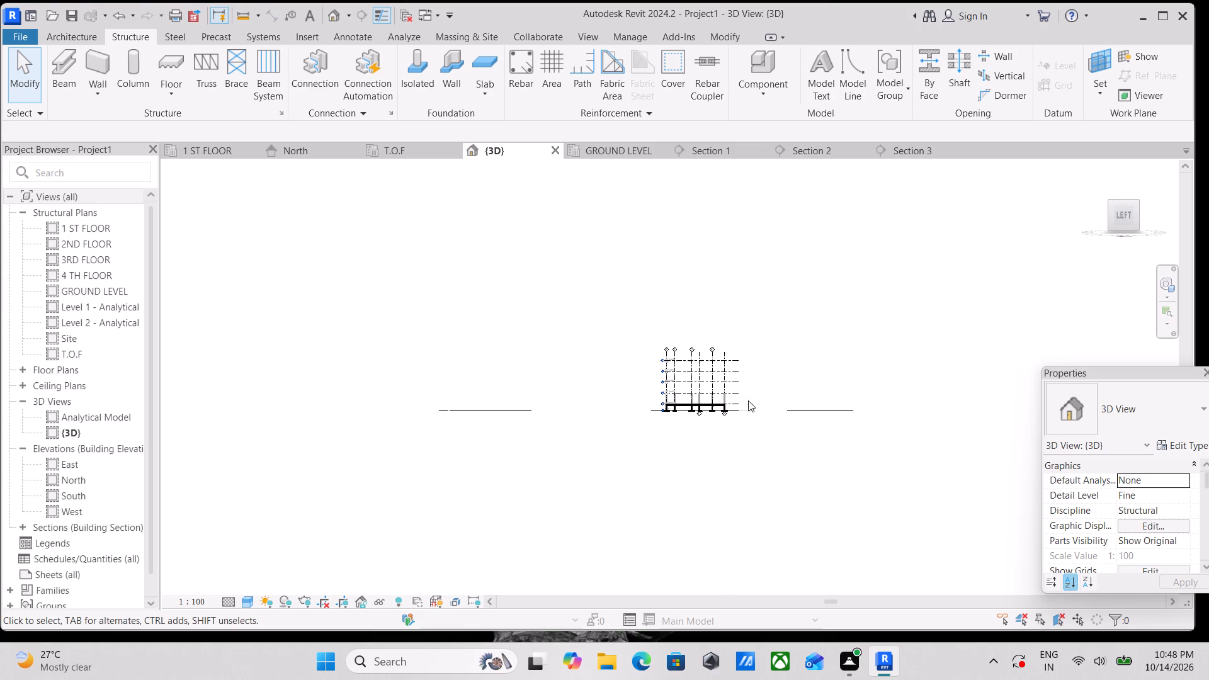
scroll(517, 398, up, 1)
click(502, 406)
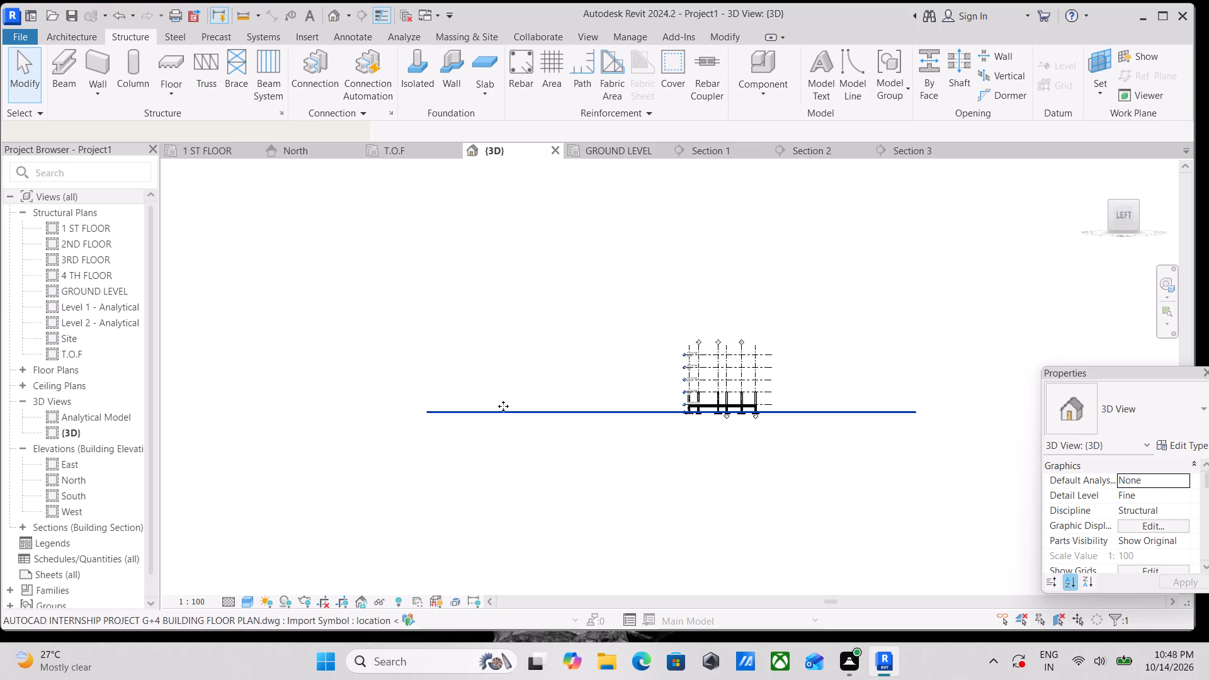
scroll(572, 407, up, 3)
click(518, 419)
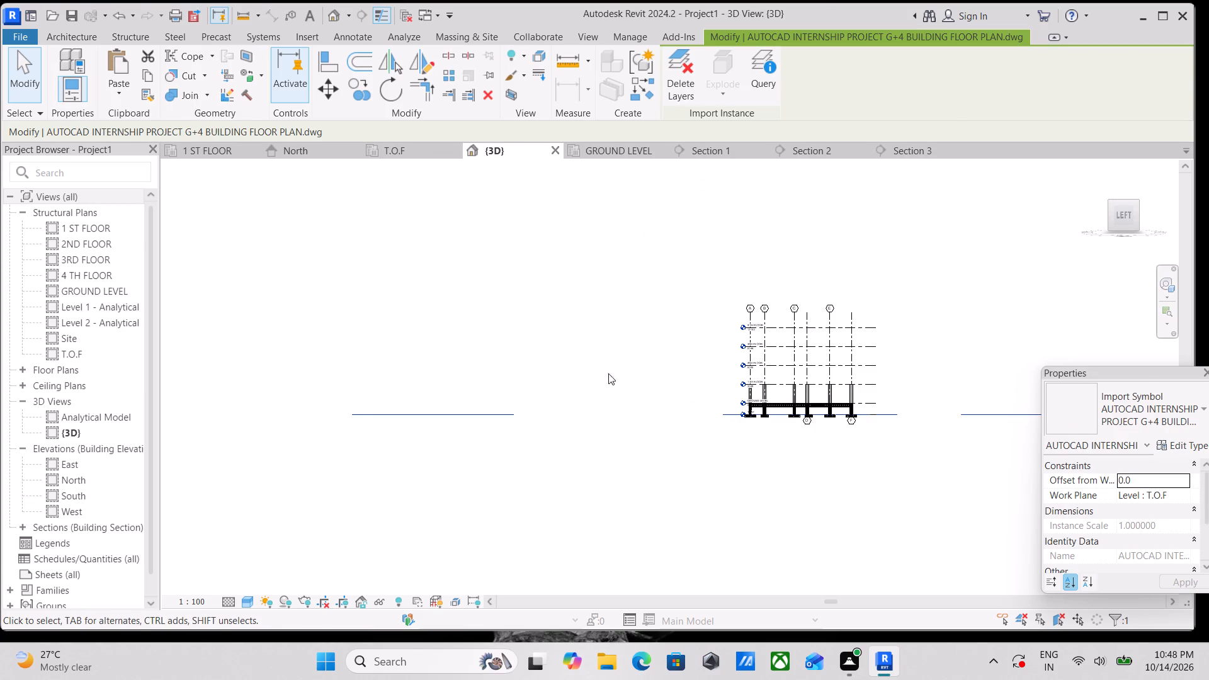
key(Escape)
click(514, 417)
scroll(536, 411, down, 3)
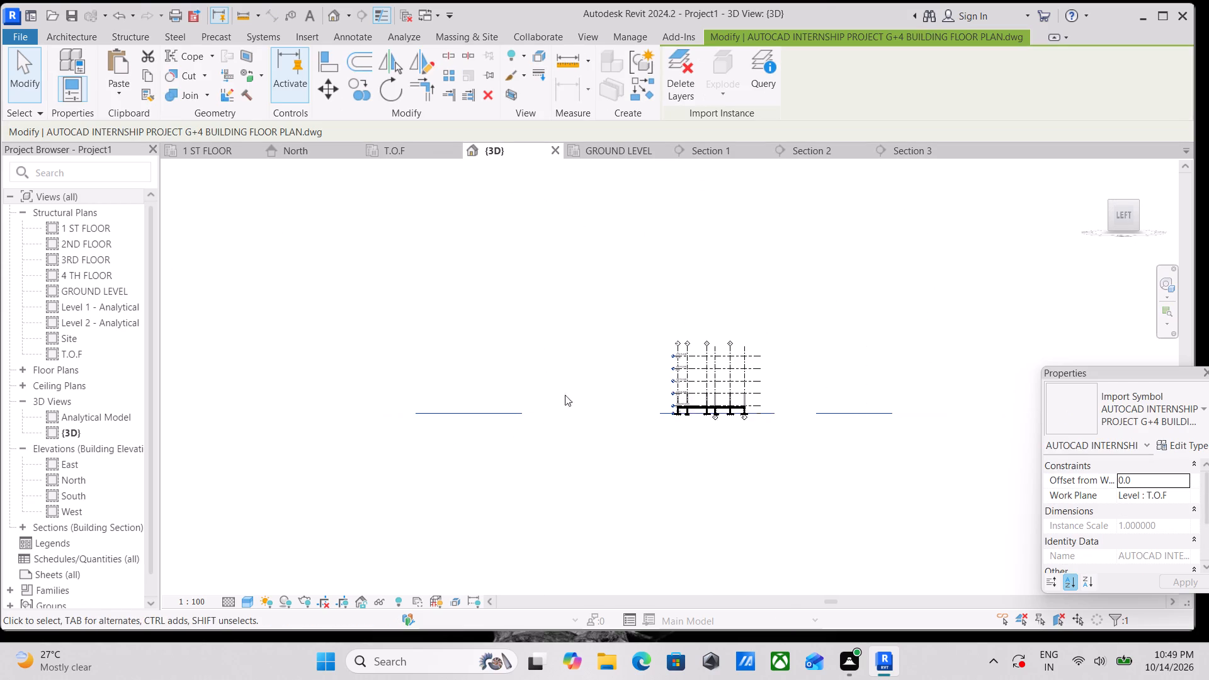
shift+middle_drag(580, 370, 586, 549)
shift+middle_drag(594, 429, 446, 395)
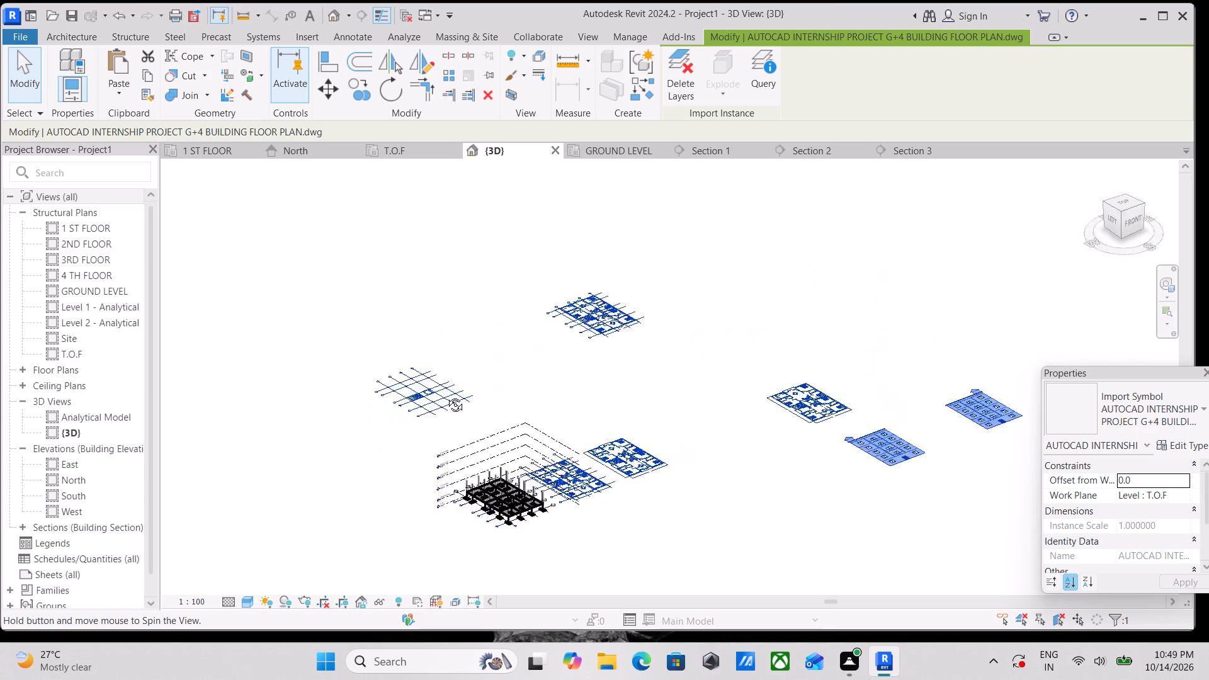
shift+middle_drag(446, 395, 358, 394)
scroll(609, 399, up, 2)
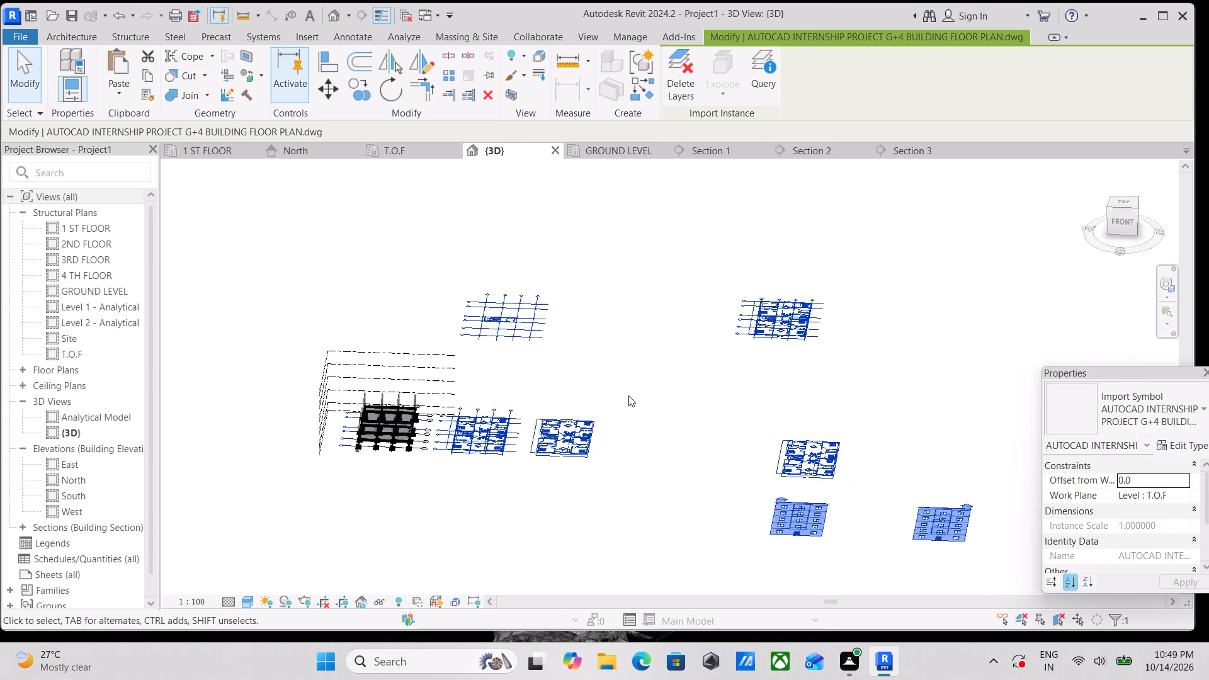
scroll(571, 390, up, 3)
middle_drag(512, 403, 618, 298)
scroll(608, 307, up, 1)
scroll(594, 391, up, 2)
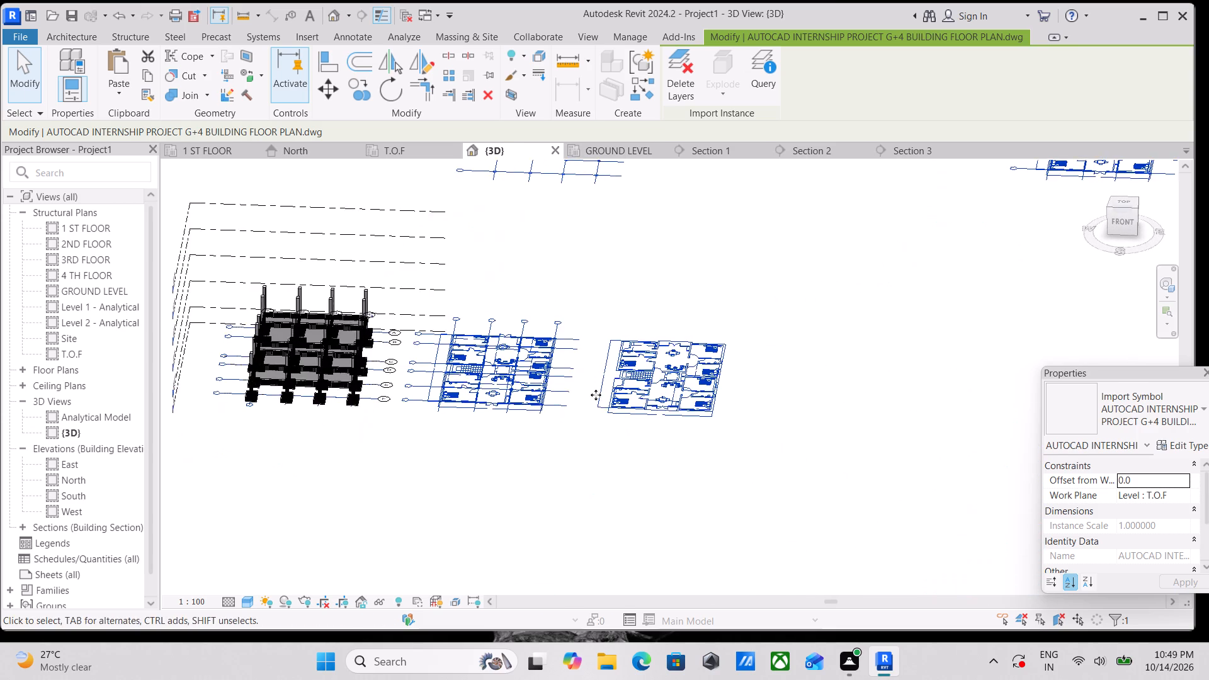
scroll(596, 395, up, 1)
key(Escape)
middle_drag(506, 408, 633, 358)
scroll(325, 363, up, 3)
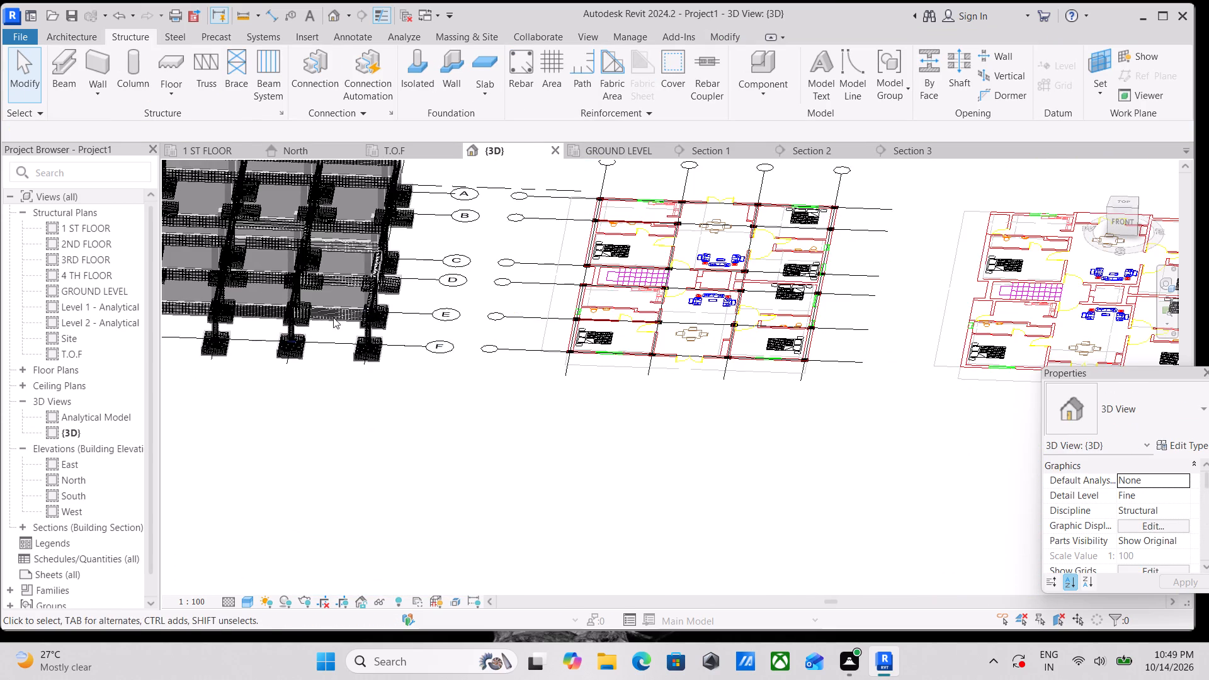
scroll(307, 302, up, 4)
scroll(332, 334, down, 4)
scroll(633, 355, down, 2)
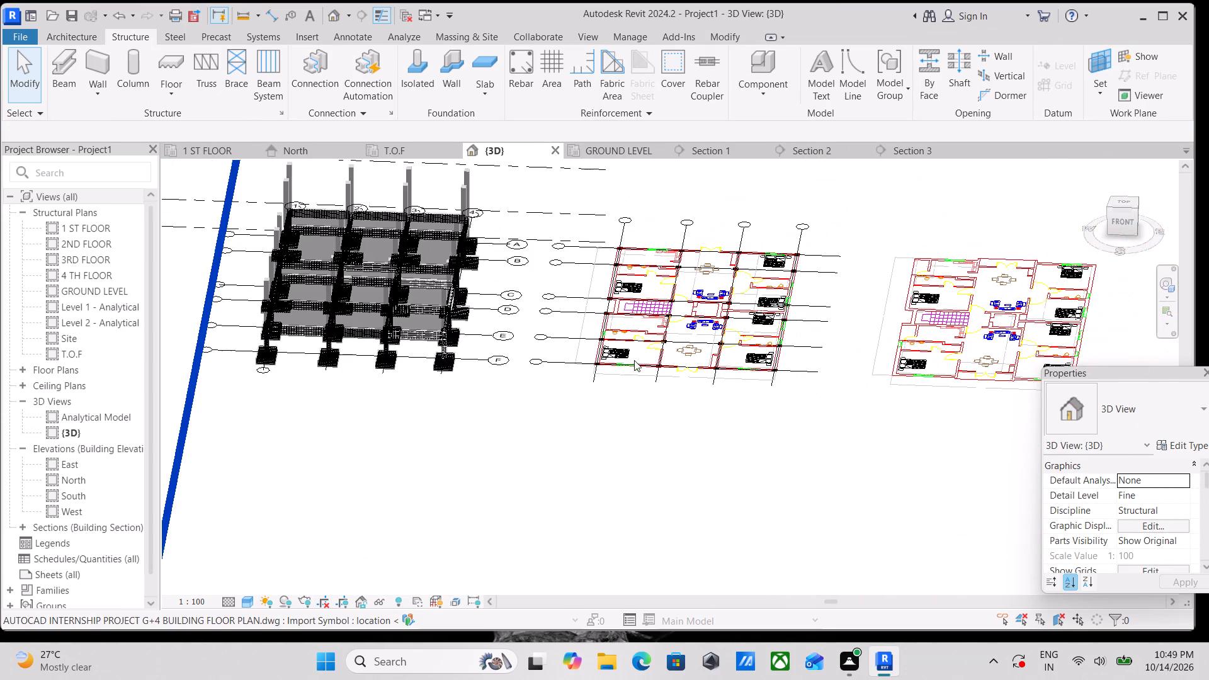
Copy the imported G+4 building floor plan DWG and paste it aligned to the GROUND LEVEL.
click(634, 371)
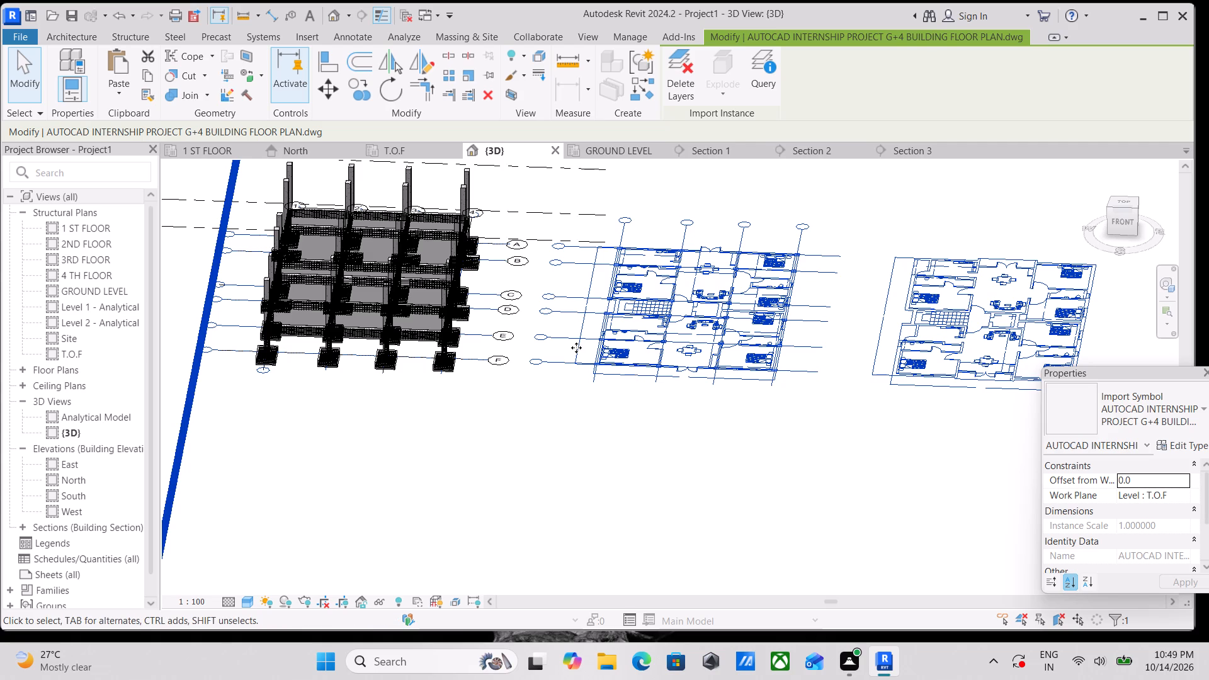
scroll(676, 402, up, 2)
scroll(750, 354, down, 5)
middle_drag(750, 356, 780, 444)
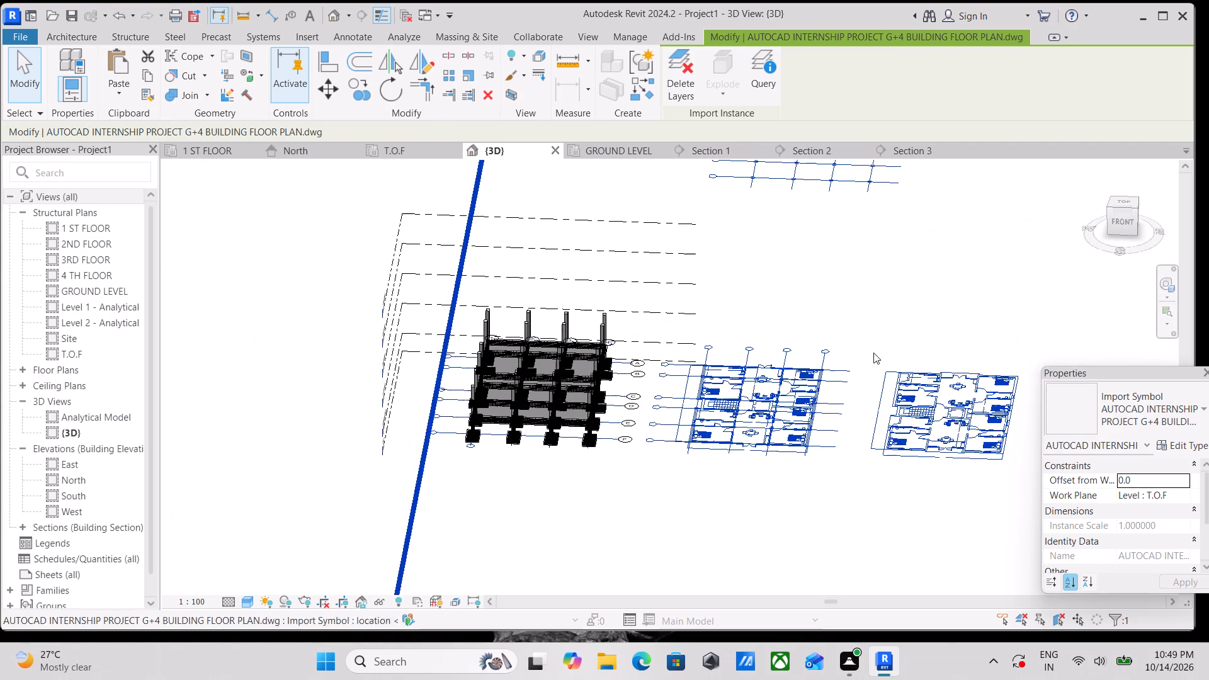
click(1120, 224)
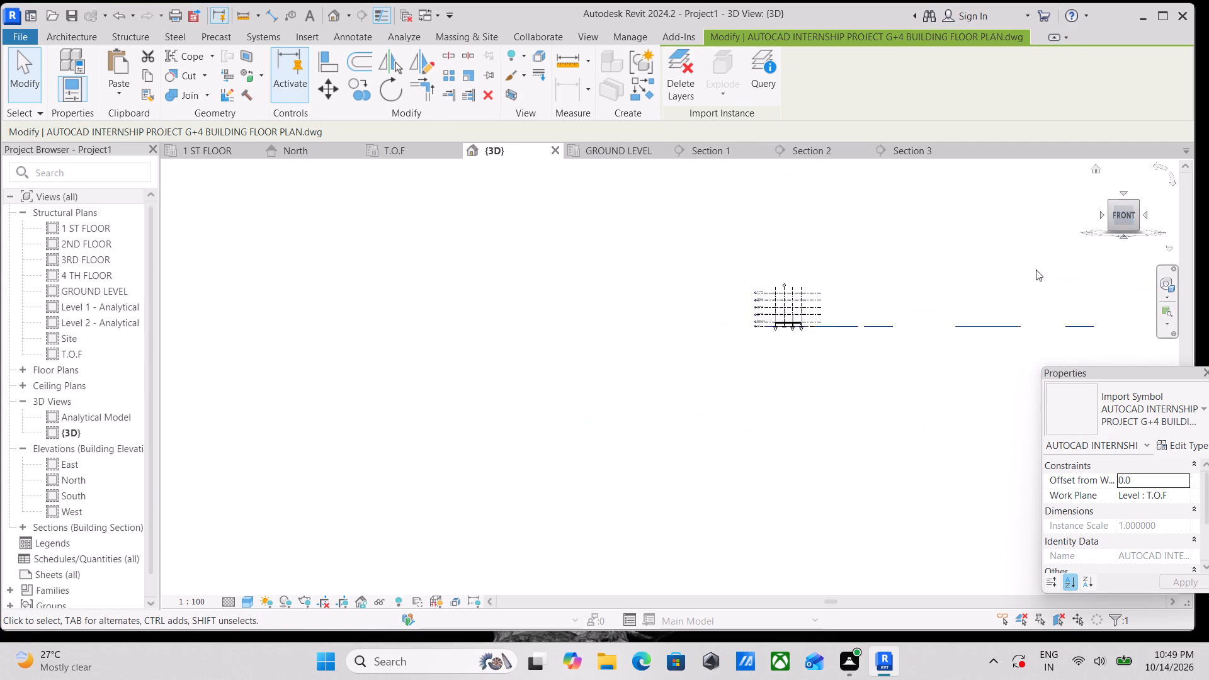
scroll(680, 383, up, 4)
scroll(432, 381, up, 2)
scroll(326, 336, up, 3)
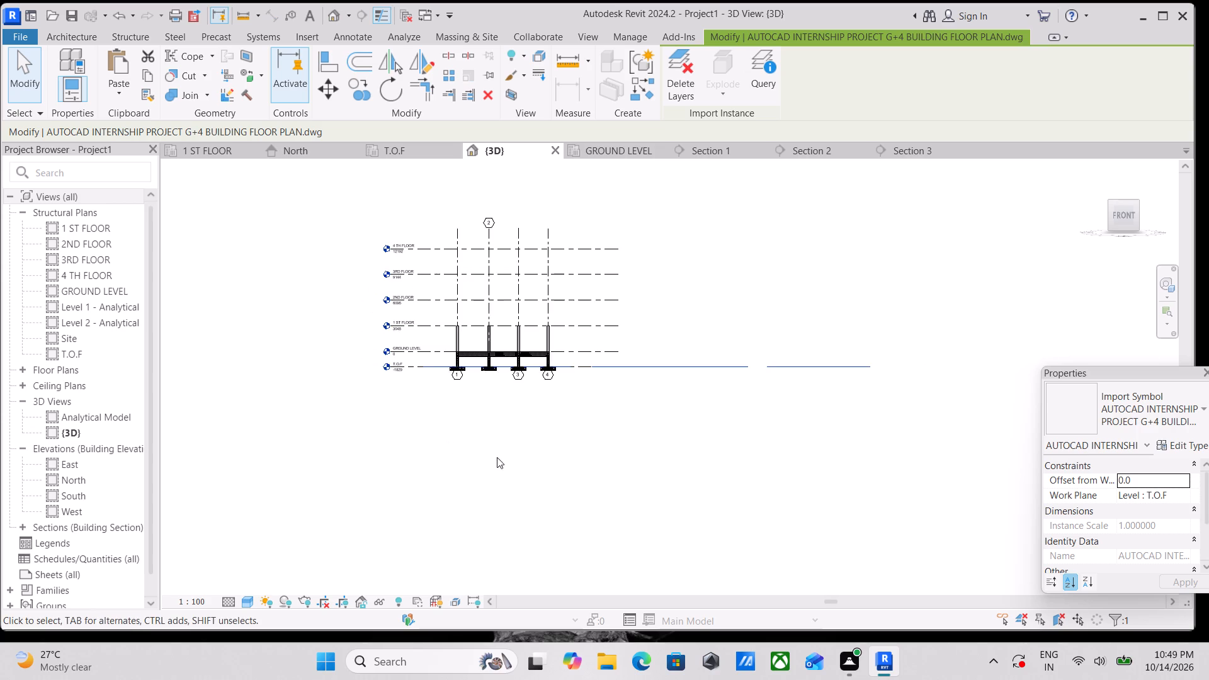
scroll(505, 458, up, 3)
middle_drag(606, 469, 620, 521)
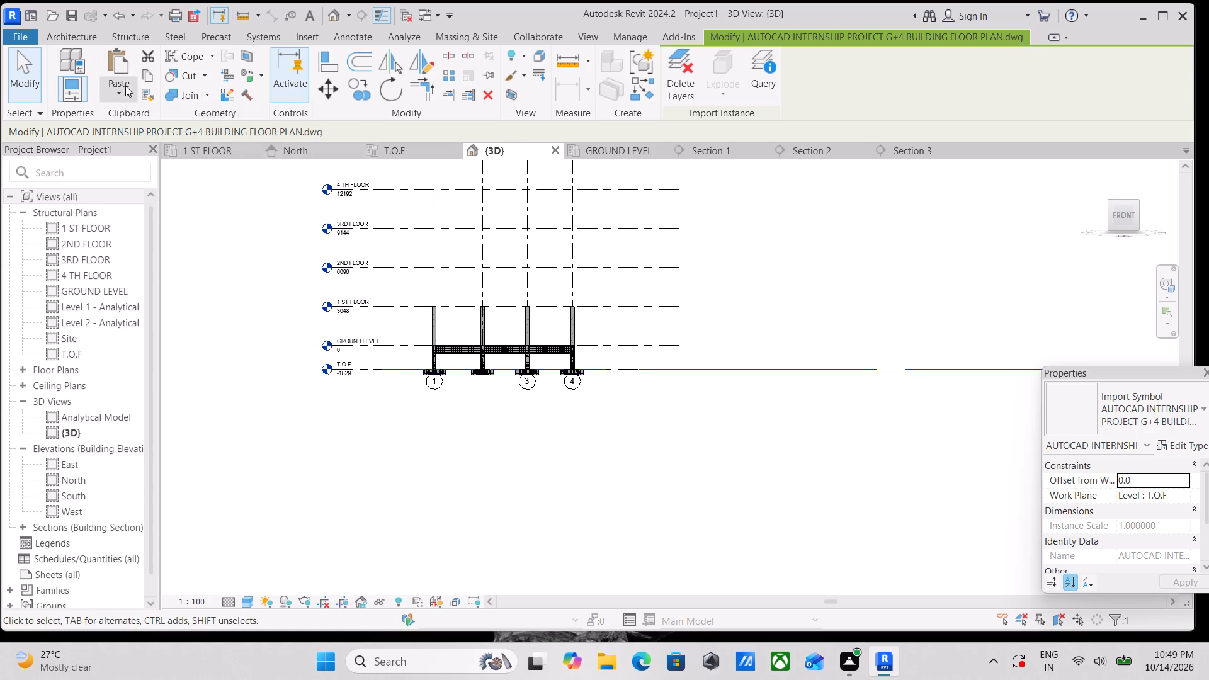
click(145, 74)
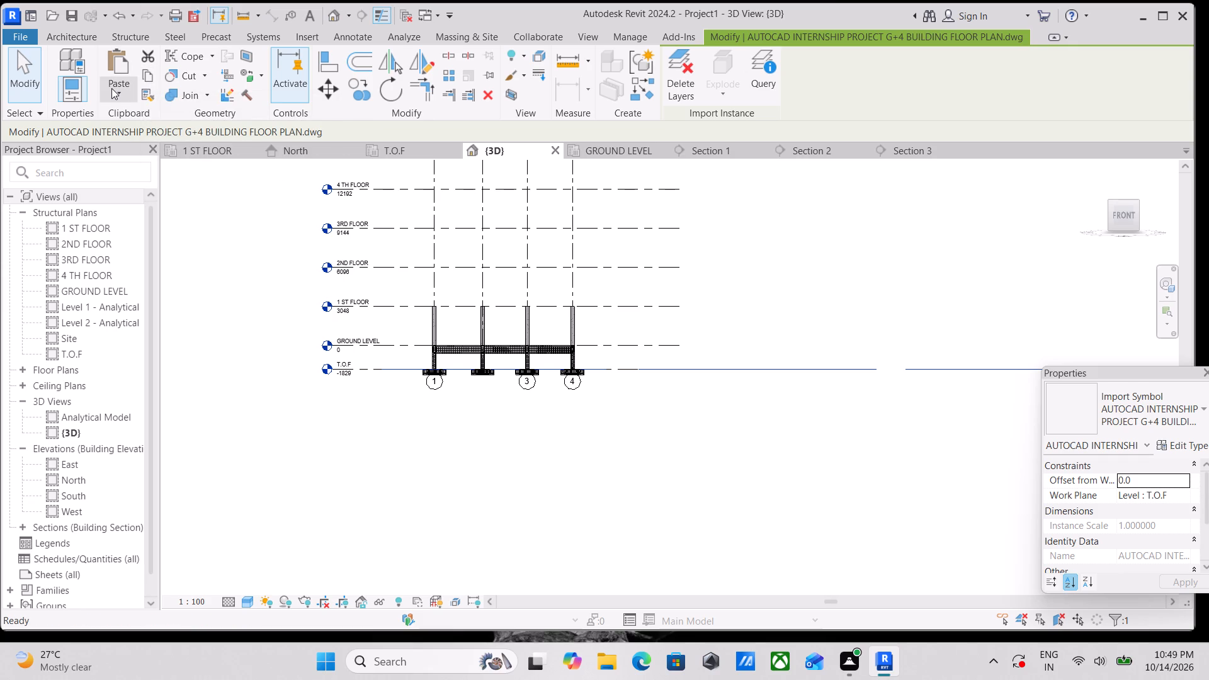
click(111, 88)
click(171, 154)
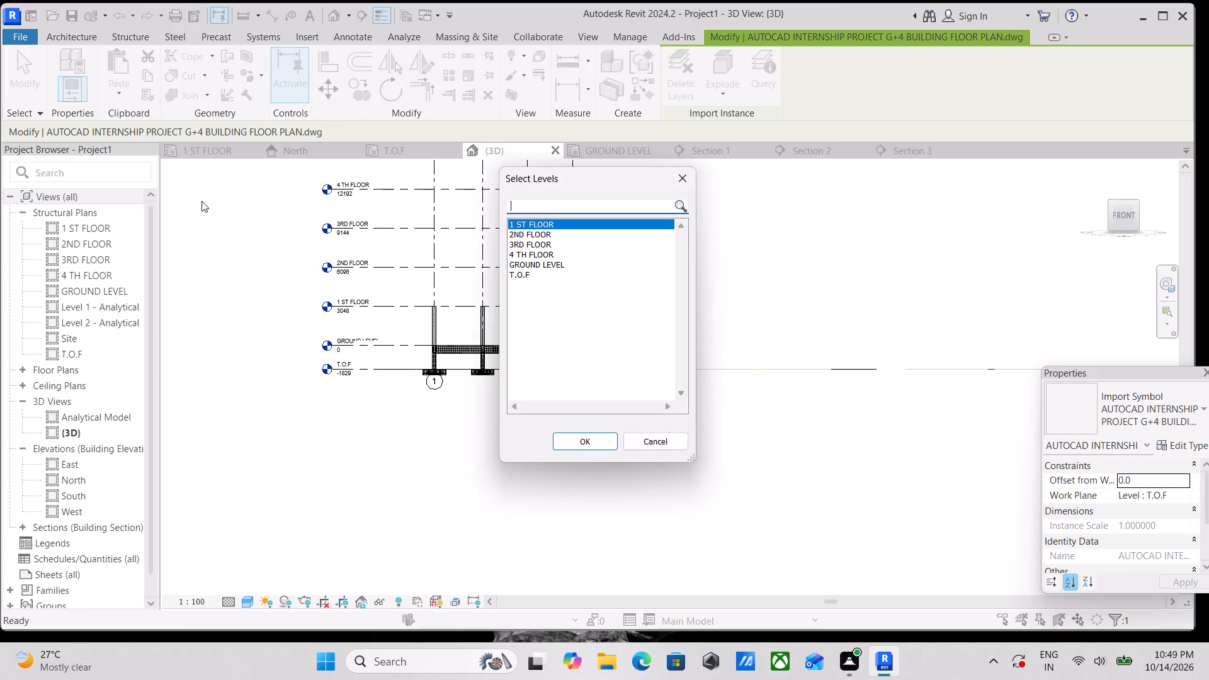
click(535, 265)
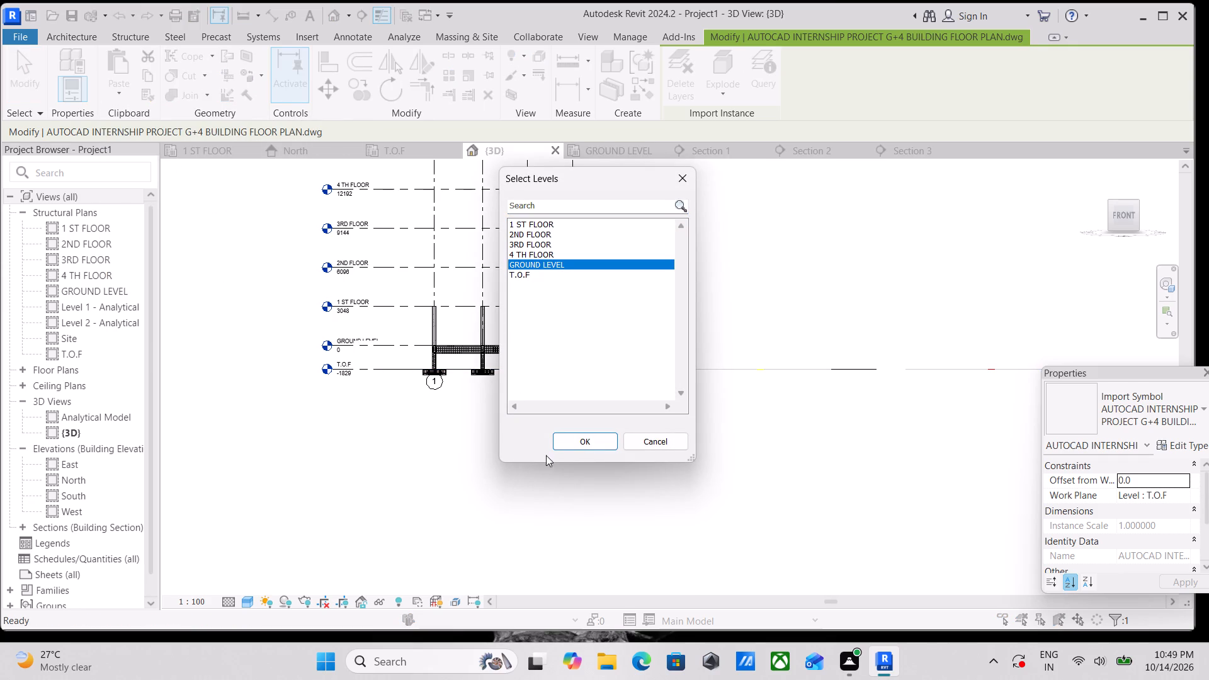
click(572, 441)
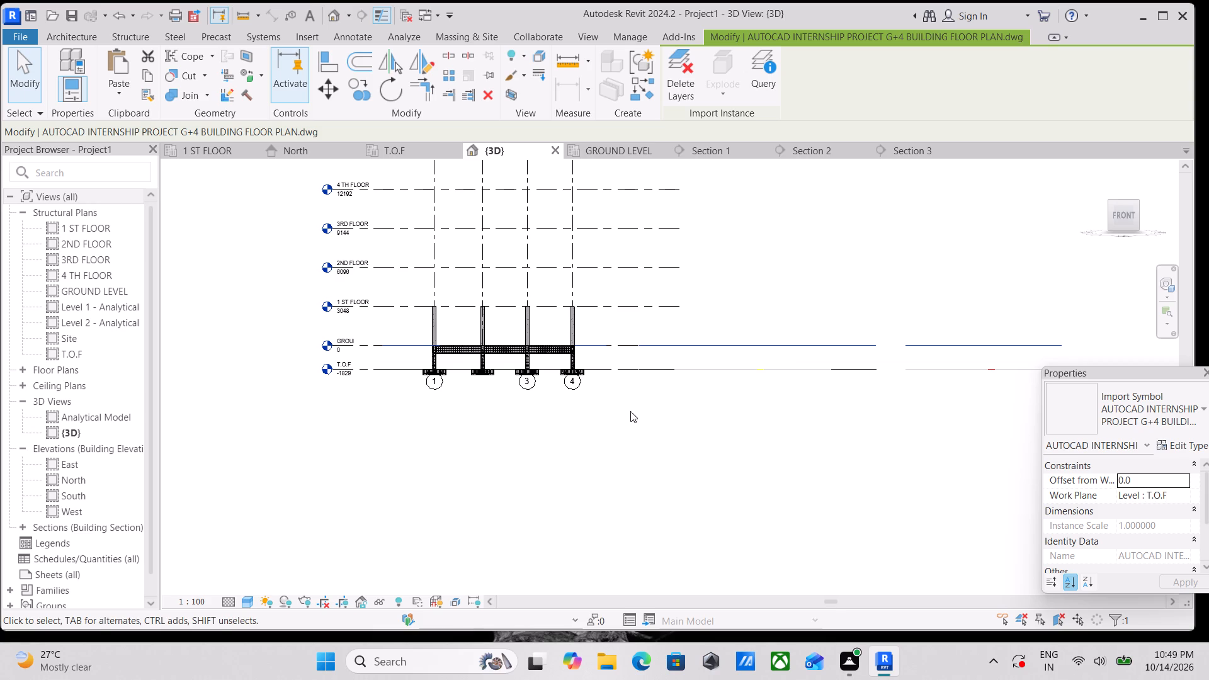
scroll(645, 469, up, 2)
key(Escape)
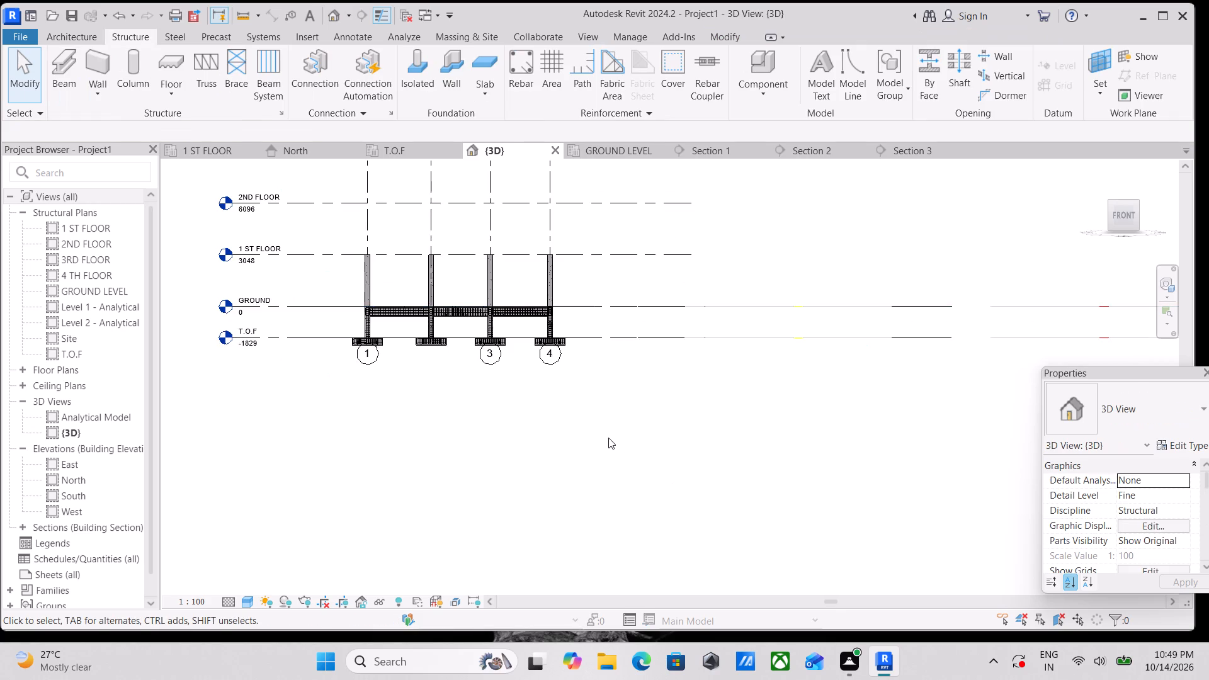
Examine the pasted CAD floor plan against the ground-level structure in the 3D view.
scroll(608, 438, down, 7)
shift+middle_drag(599, 395, 627, 631)
shift+scroll(627, 627, up, 1)
shift+middle_drag(620, 506, 649, 679)
middle_drag(695, 523, 603, 390)
scroll(680, 480, down, 1)
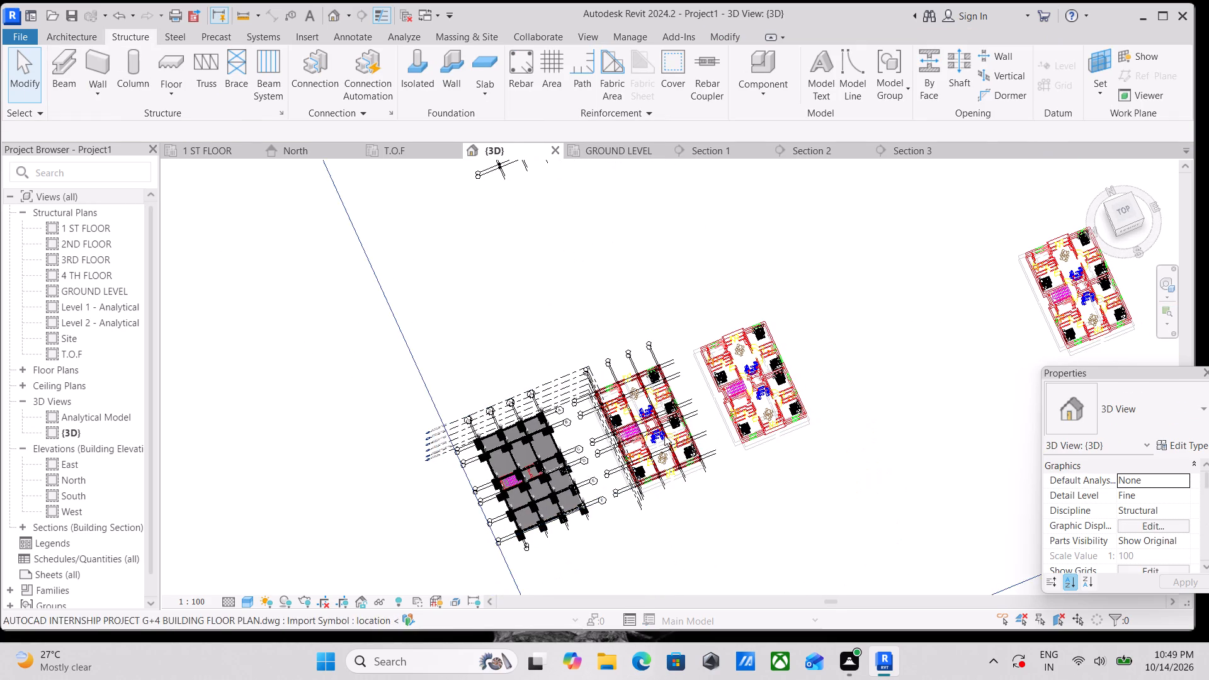
Examine the STAIRS bay of the structure and its underlying CAD plan from the top in the 3D view.
click(1130, 213)
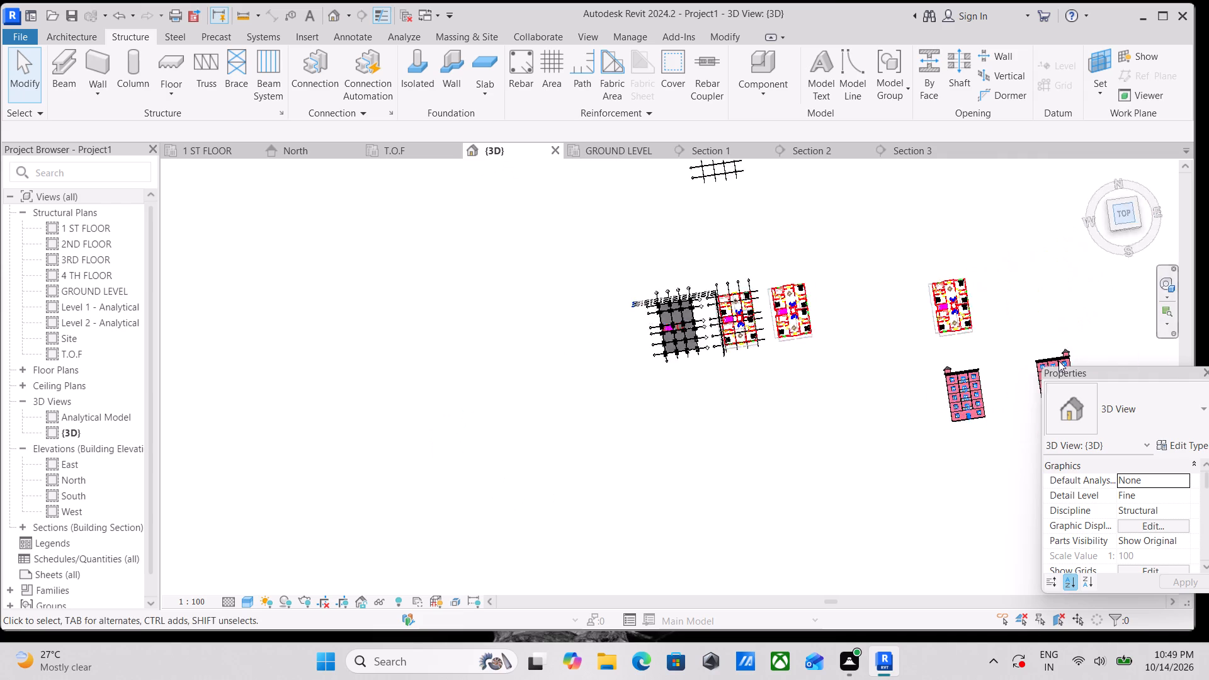
scroll(701, 337, up, 6)
scroll(504, 414, up, 6)
scroll(395, 477, up, 5)
middle_drag(217, 421, 218, 421)
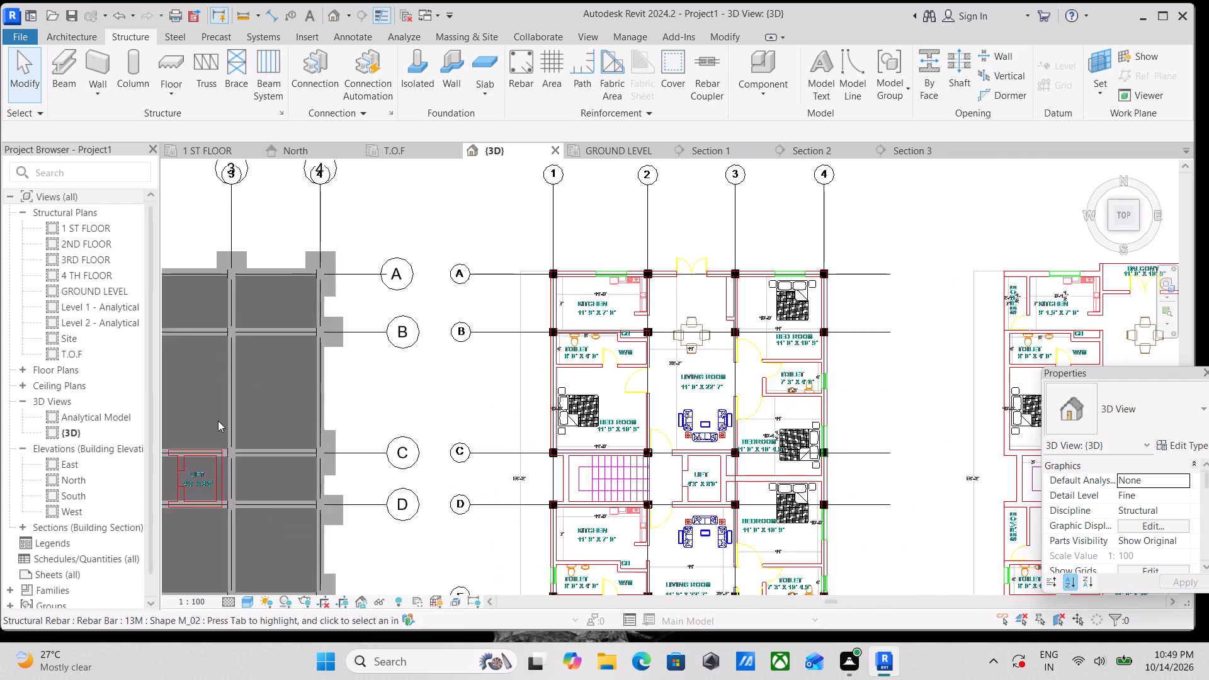
middle_drag(218, 421, 676, 349)
scroll(524, 424, up, 12)
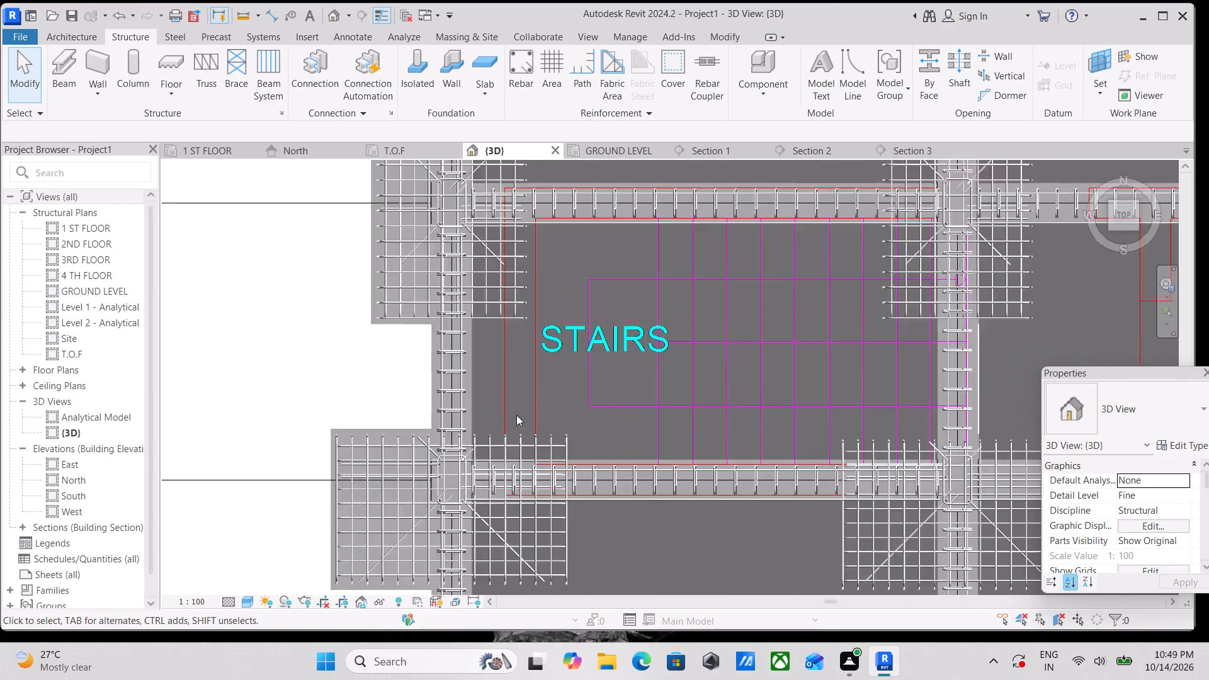
scroll(516, 415, up, 2)
scroll(528, 389, down, 3)
middle_drag(531, 387, 527, 431)
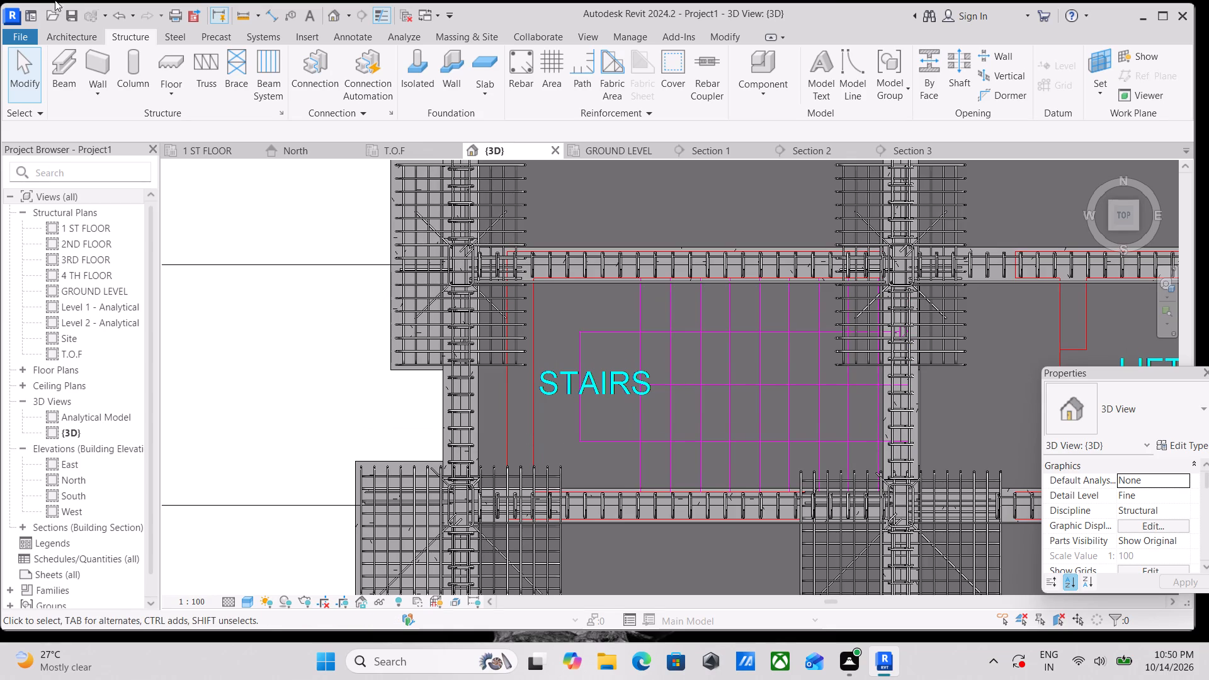
Start a stair with a sketched run and draw its first boundary line along the south beam of the STAIRS bay.
click(60, 33)
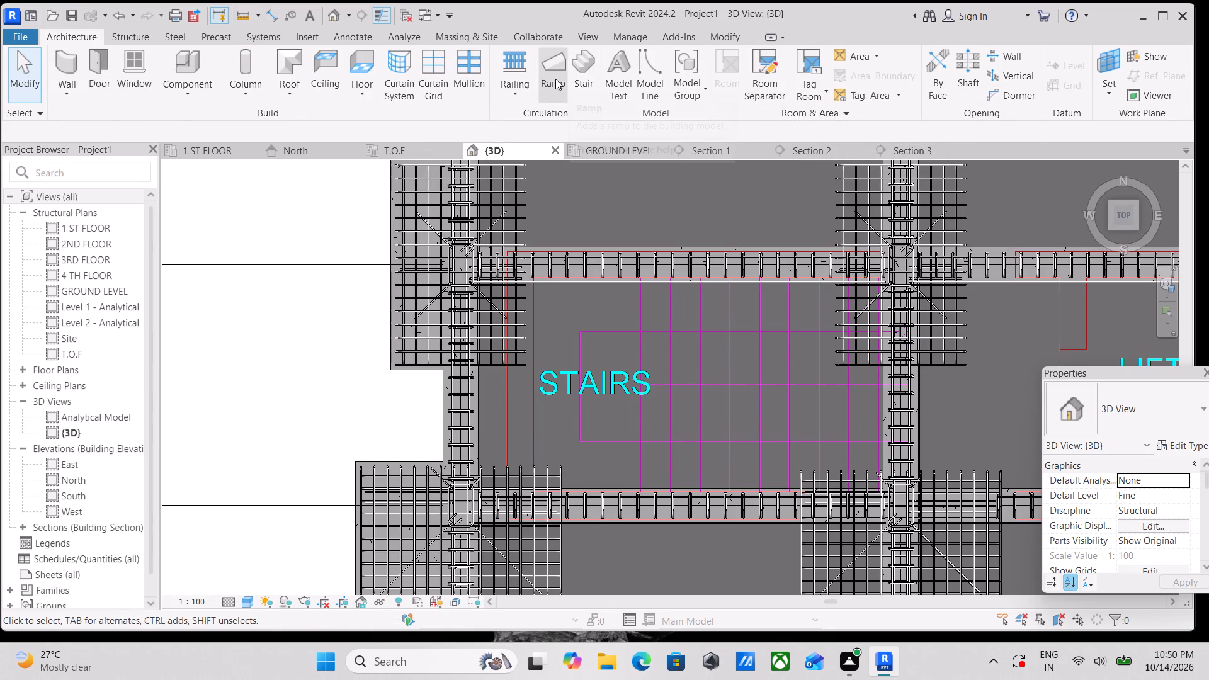
click(587, 84)
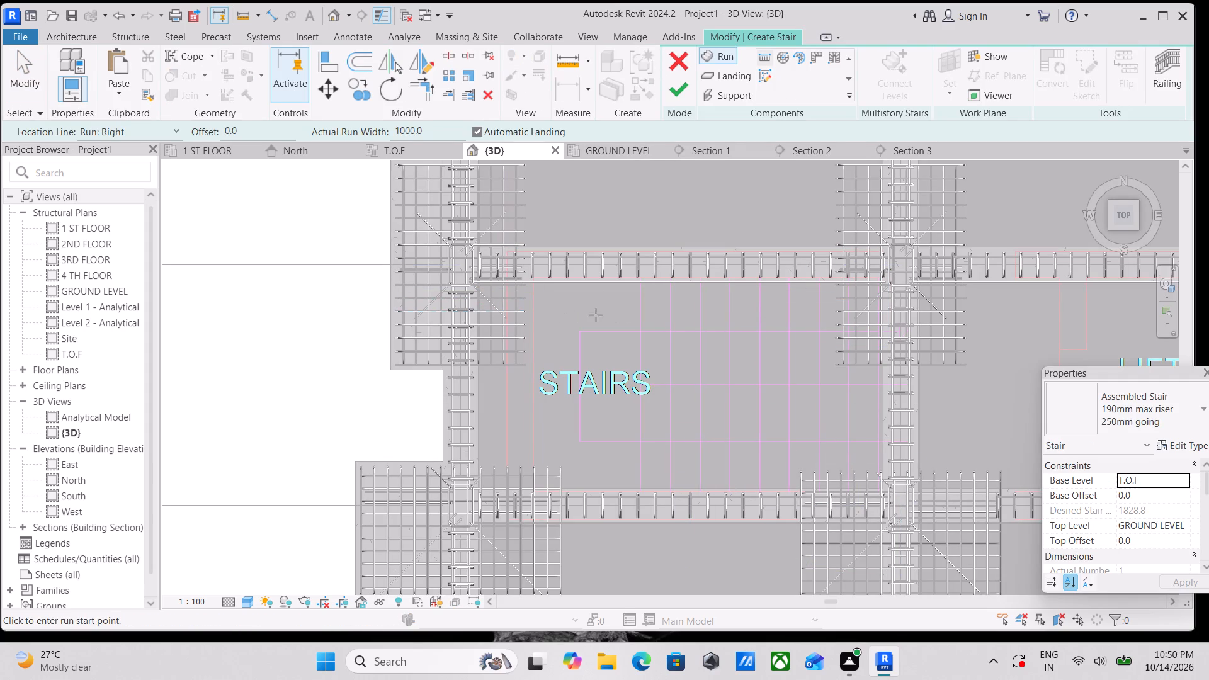
click(769, 76)
scroll(854, 471, up, 2)
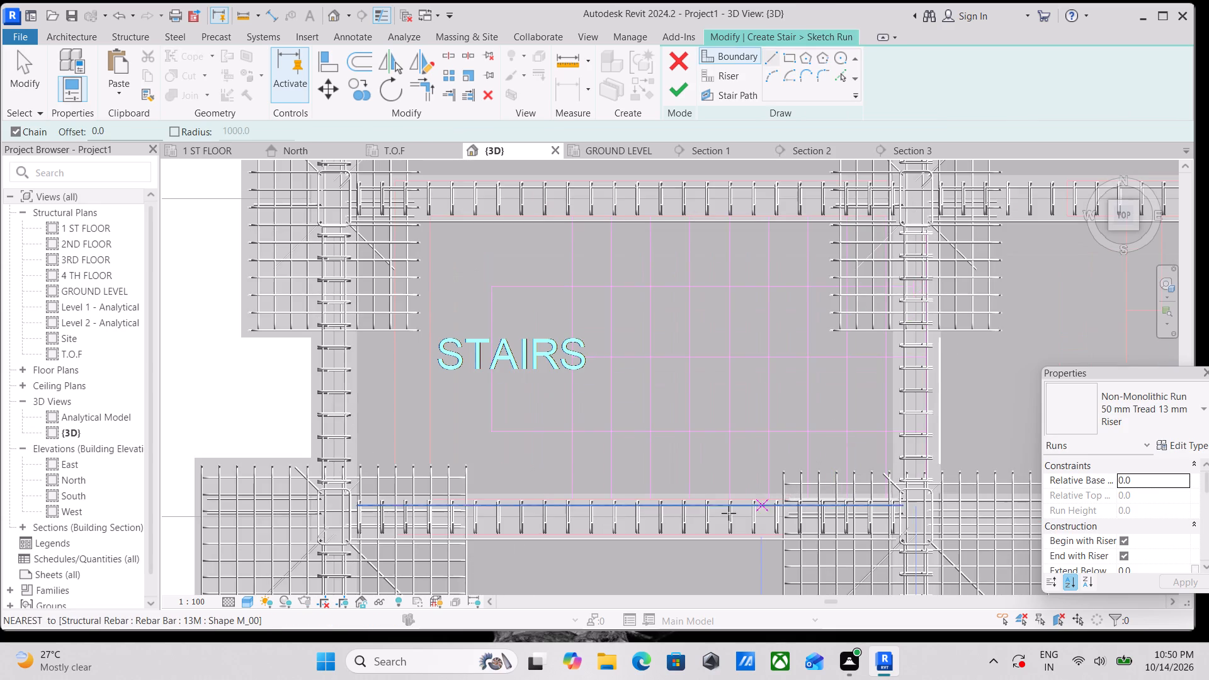
scroll(598, 515, up, 3)
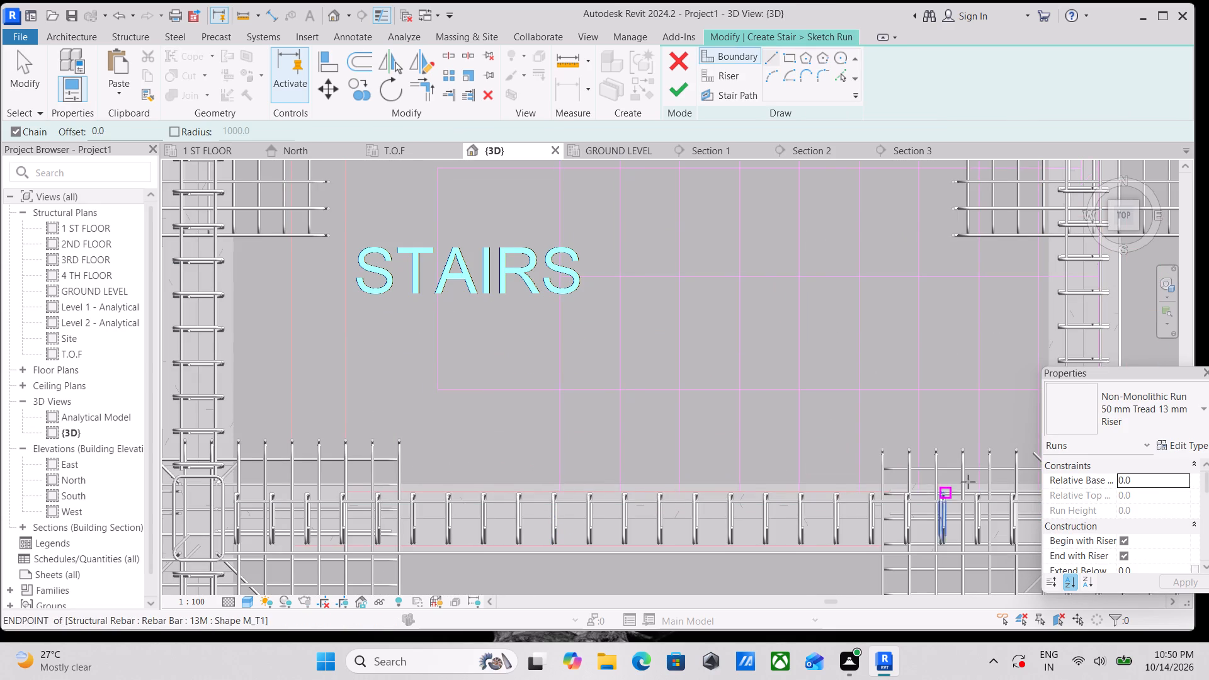
scroll(962, 479, down, 2)
middle_drag(955, 478, 771, 460)
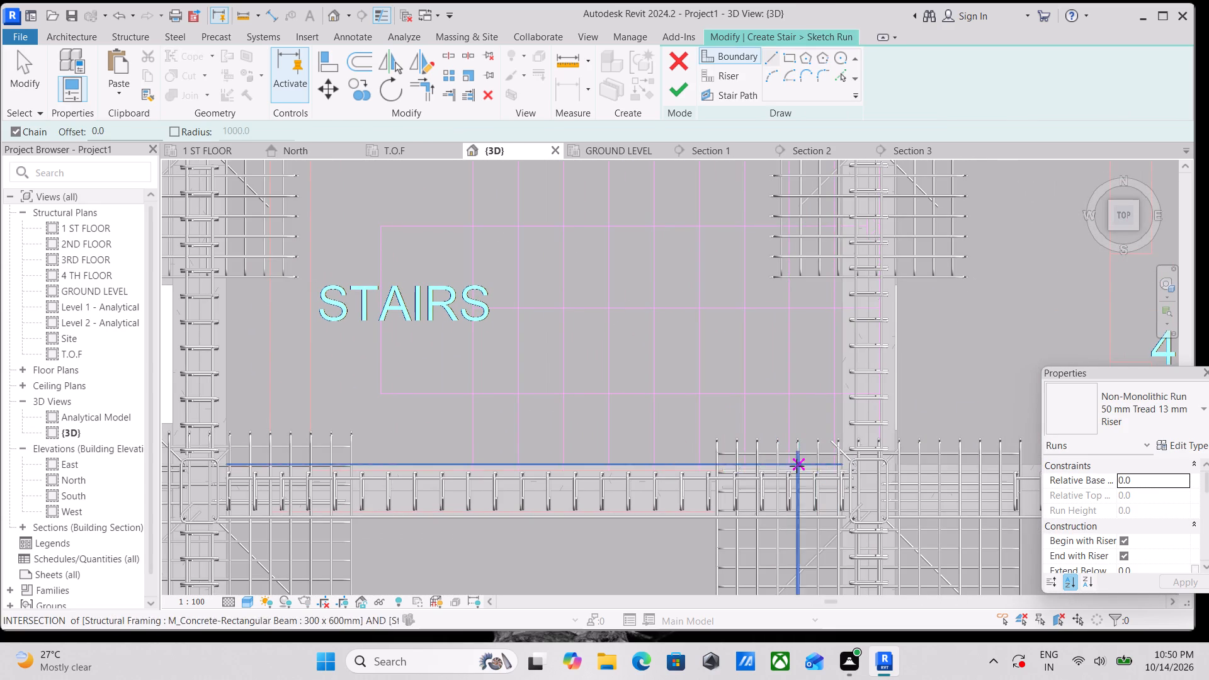
scroll(789, 467, up, 9)
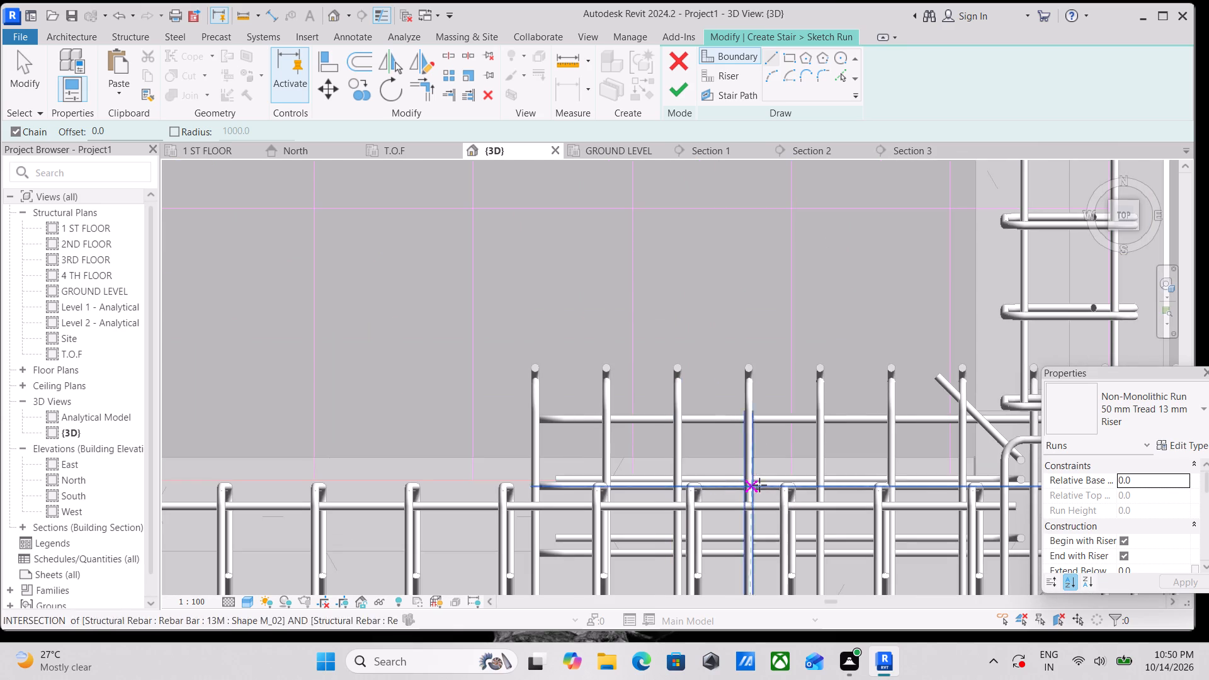
click(793, 475)
scroll(423, 473, down, 1)
middle_drag(423, 473, 734, 356)
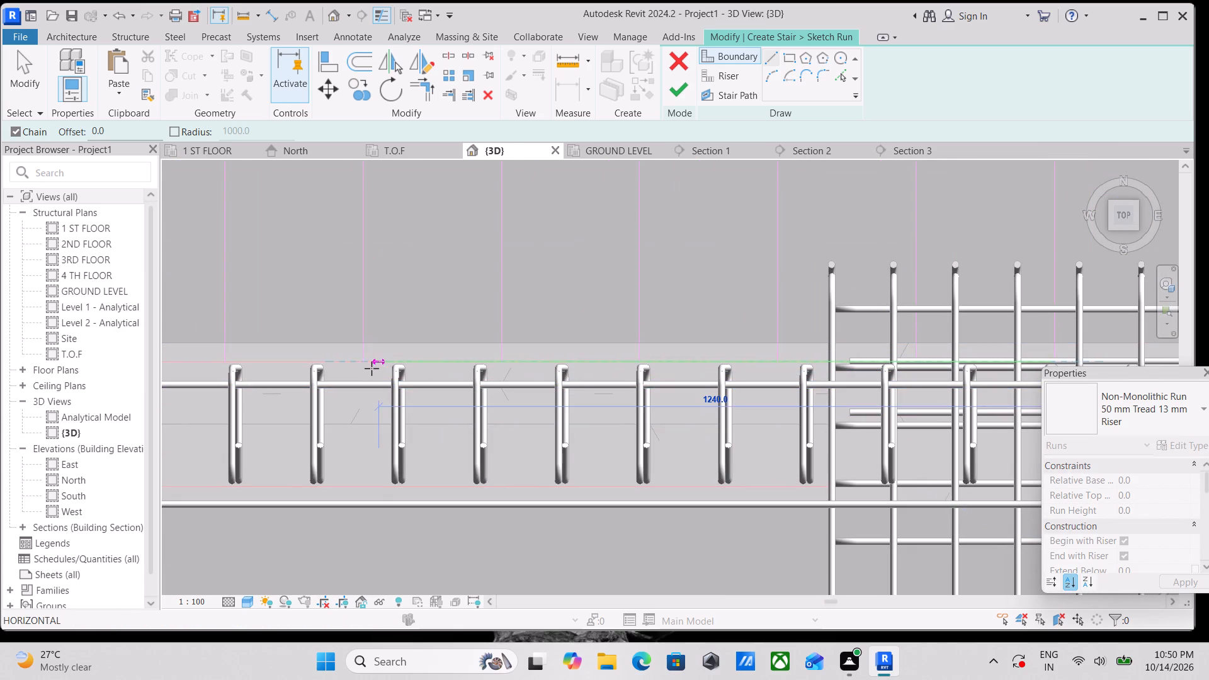
middle_drag(372, 368, 637, 385)
scroll(456, 388, down, 3)
middle_drag(456, 388, 684, 400)
scroll(684, 401, down, 2)
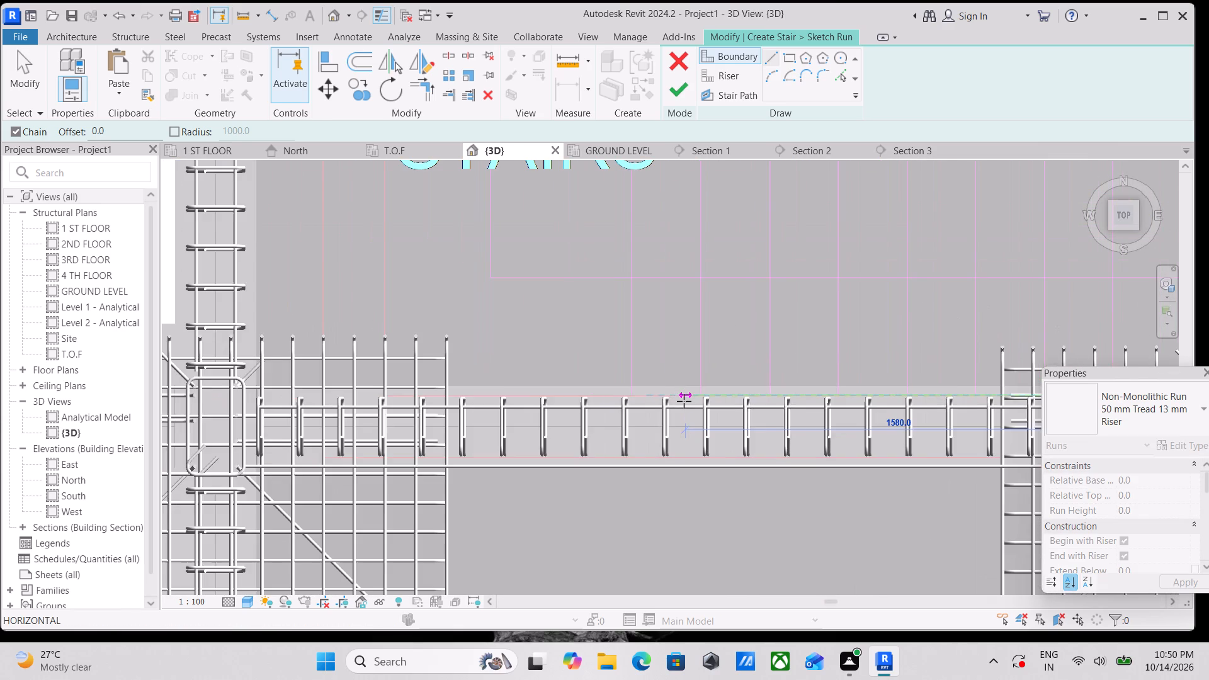
middle_drag(457, 404, 623, 407)
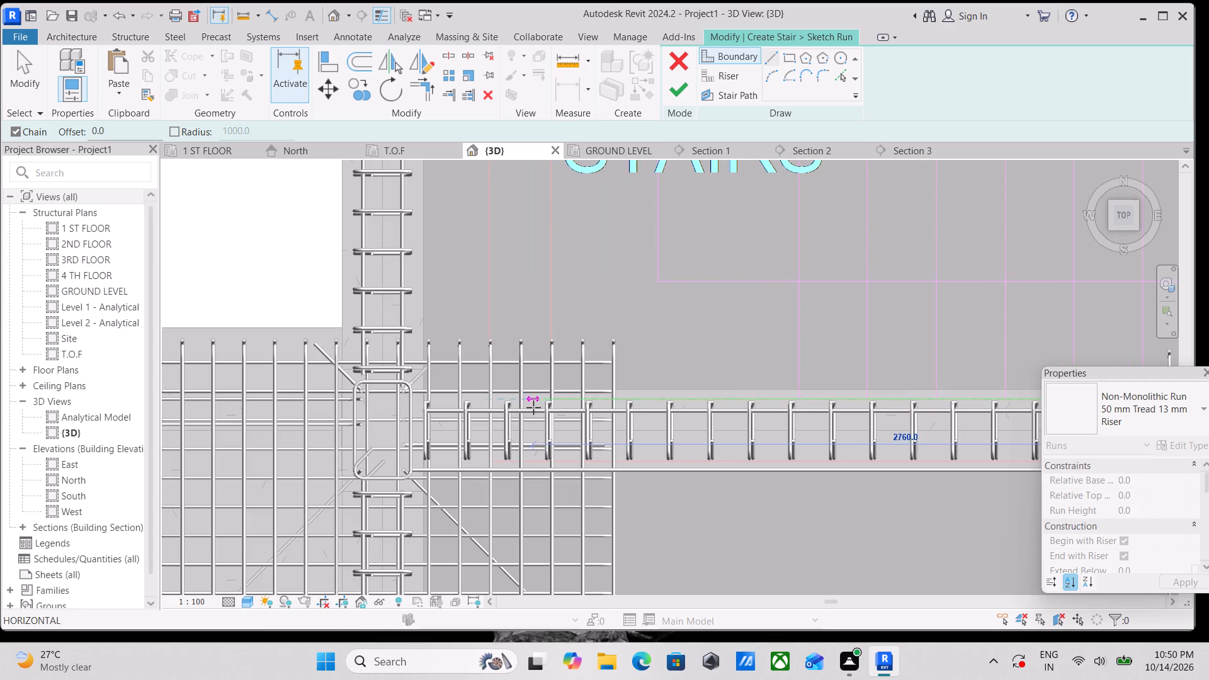
scroll(558, 405, up, 4)
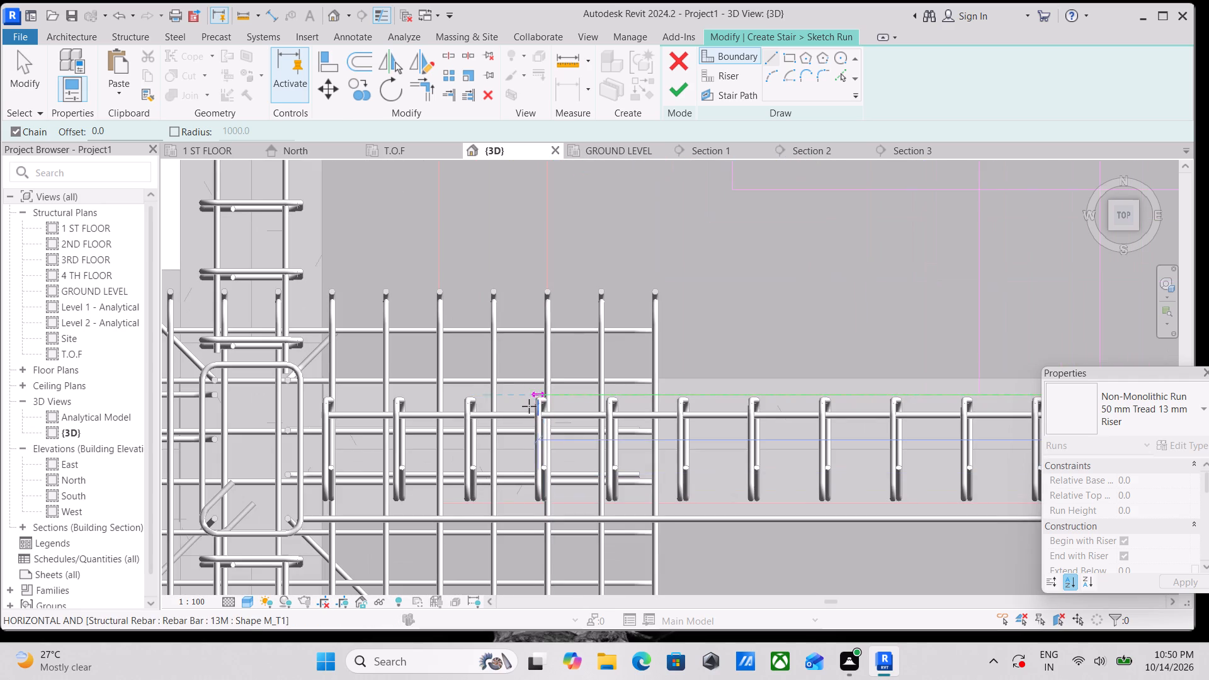
scroll(581, 394, down, 1)
middle_click(581, 394)
scroll(578, 394, down, 3)
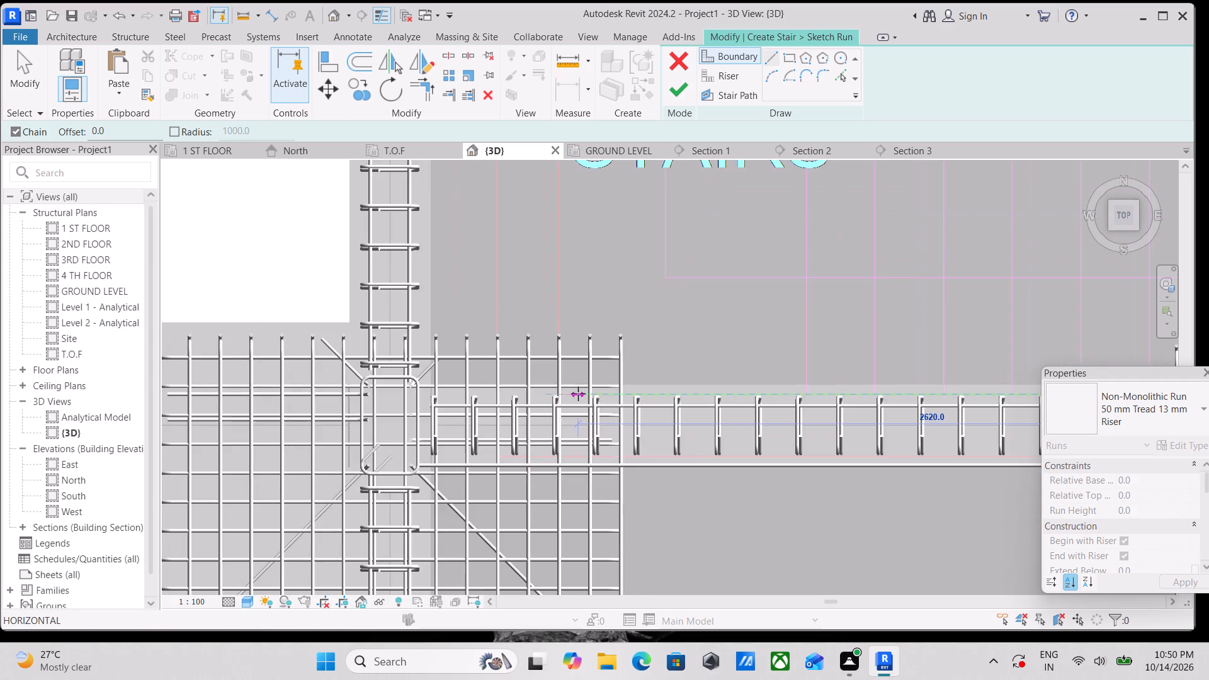
scroll(578, 394, down, 7)
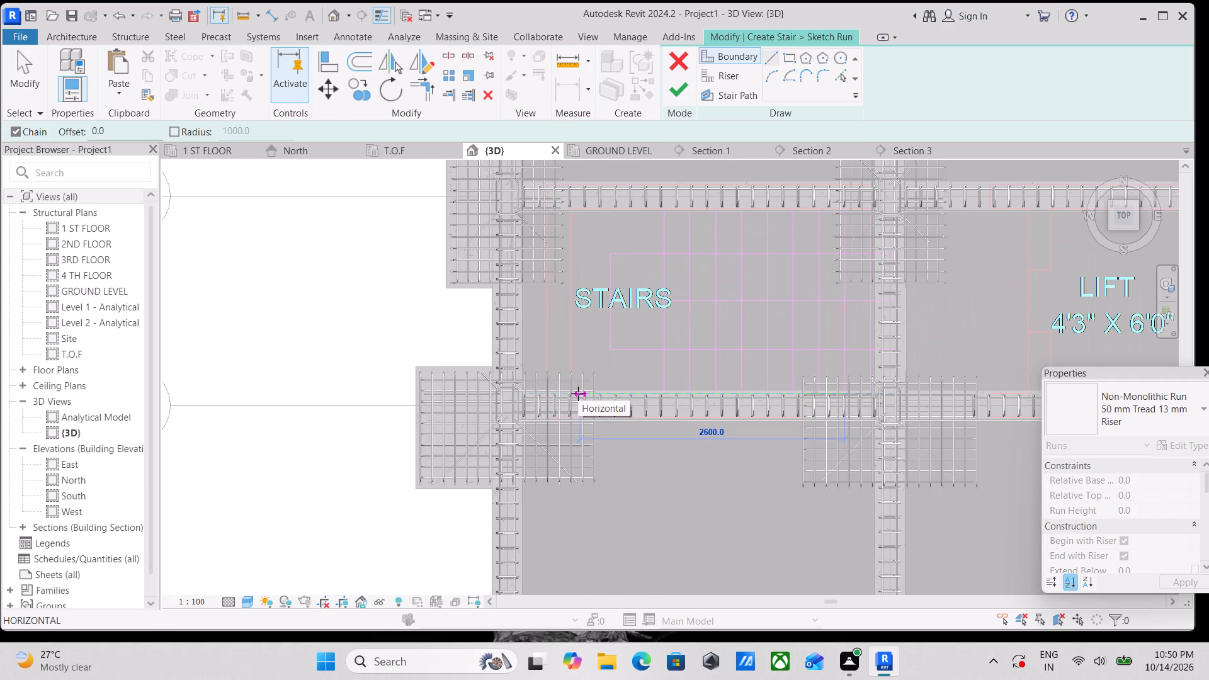
scroll(578, 394, up, 12)
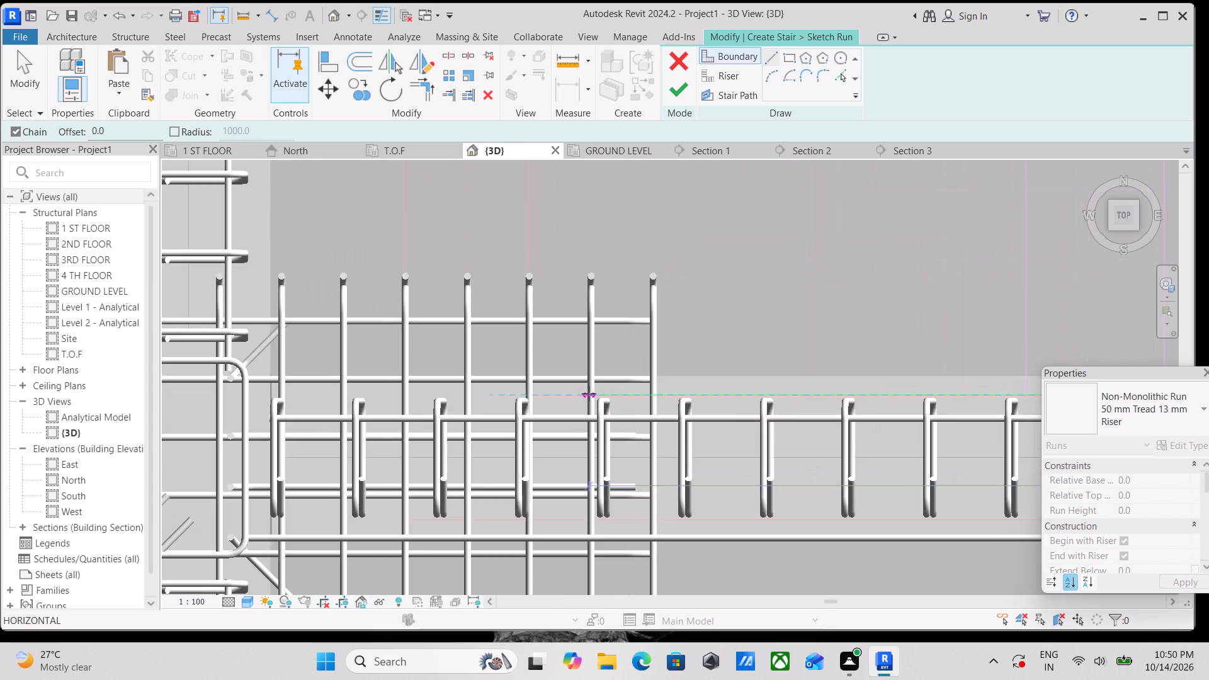
scroll(589, 394, up, 3)
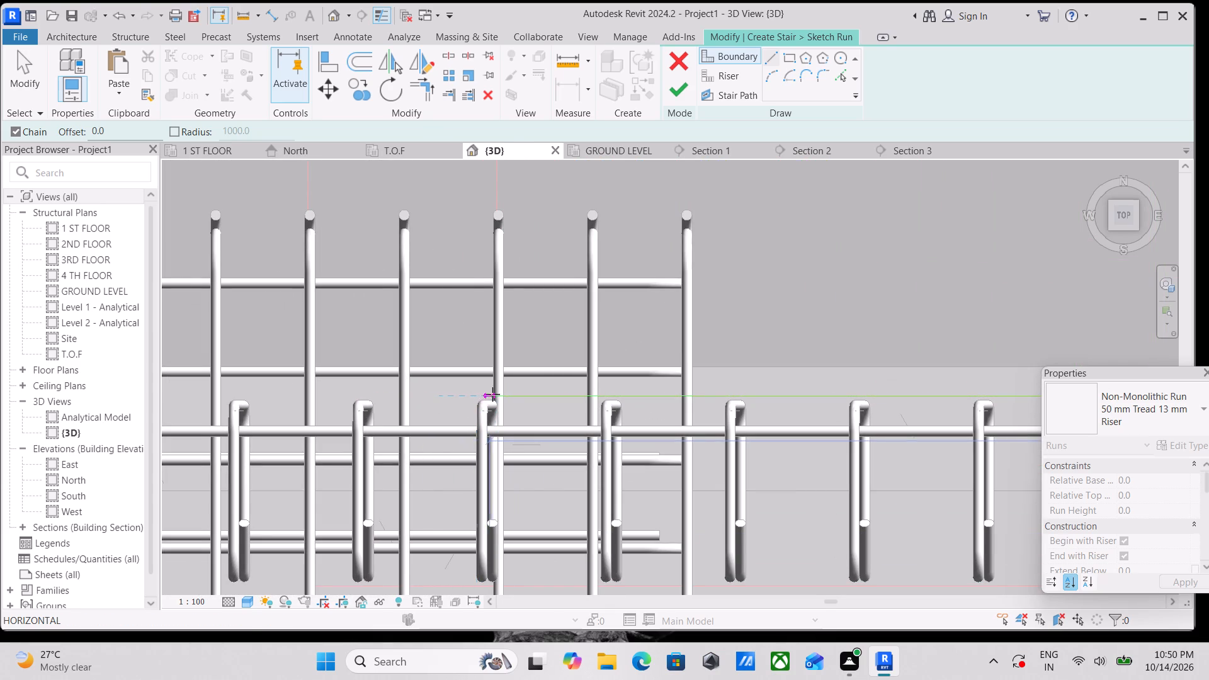
click(495, 394)
Continue the run boundary with a perpendicular line across the west end of the STAIRS bay to its north beam.
middle_drag(510, 322, 513, 420)
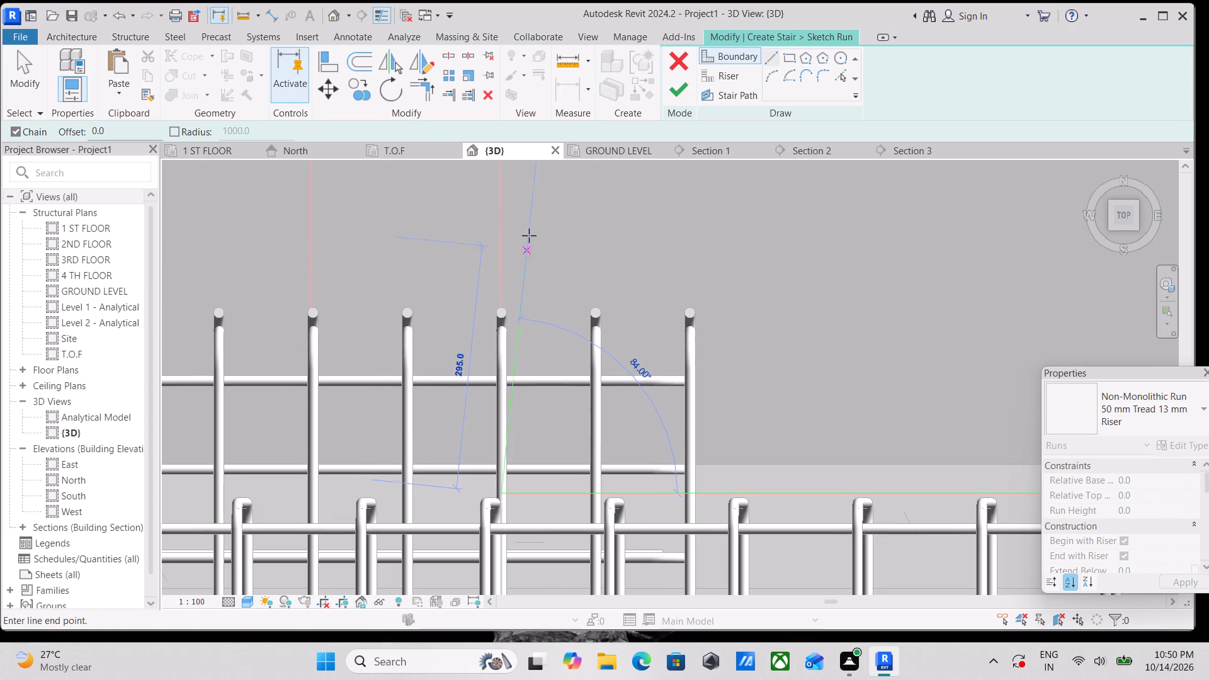
scroll(484, 225, down, 1)
middle_drag(492, 238, 499, 344)
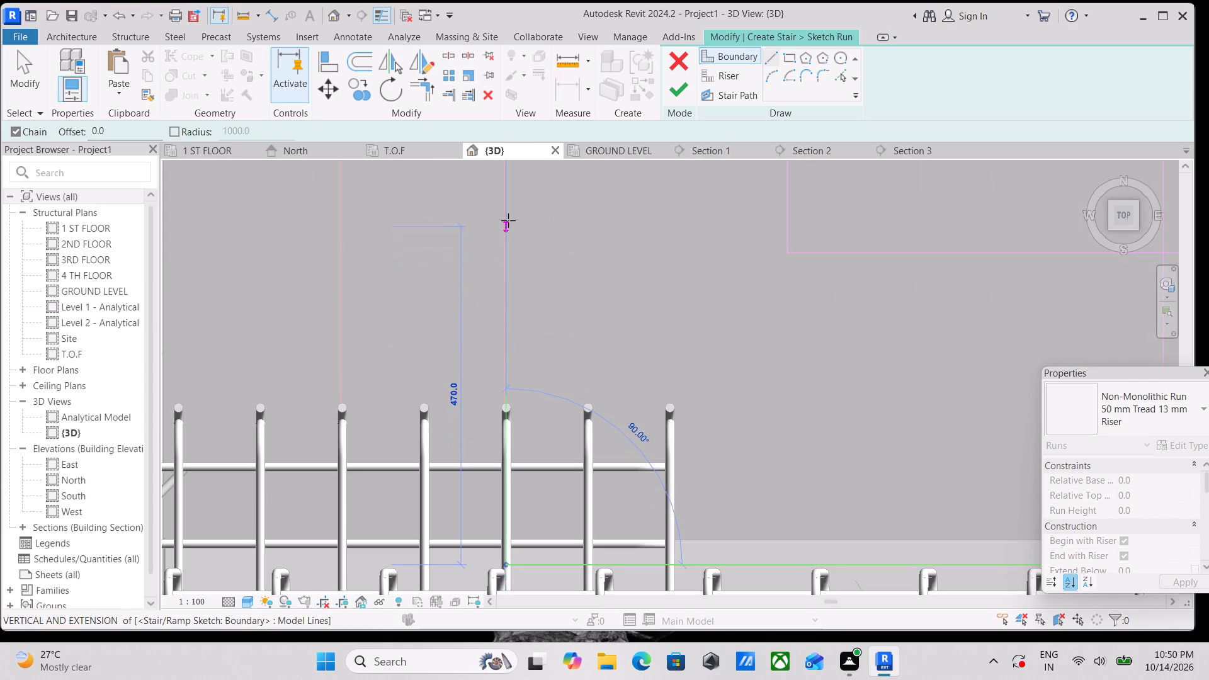
scroll(497, 415, down, 1)
scroll(514, 299, down, 1)
middle_drag(514, 299, 513, 388)
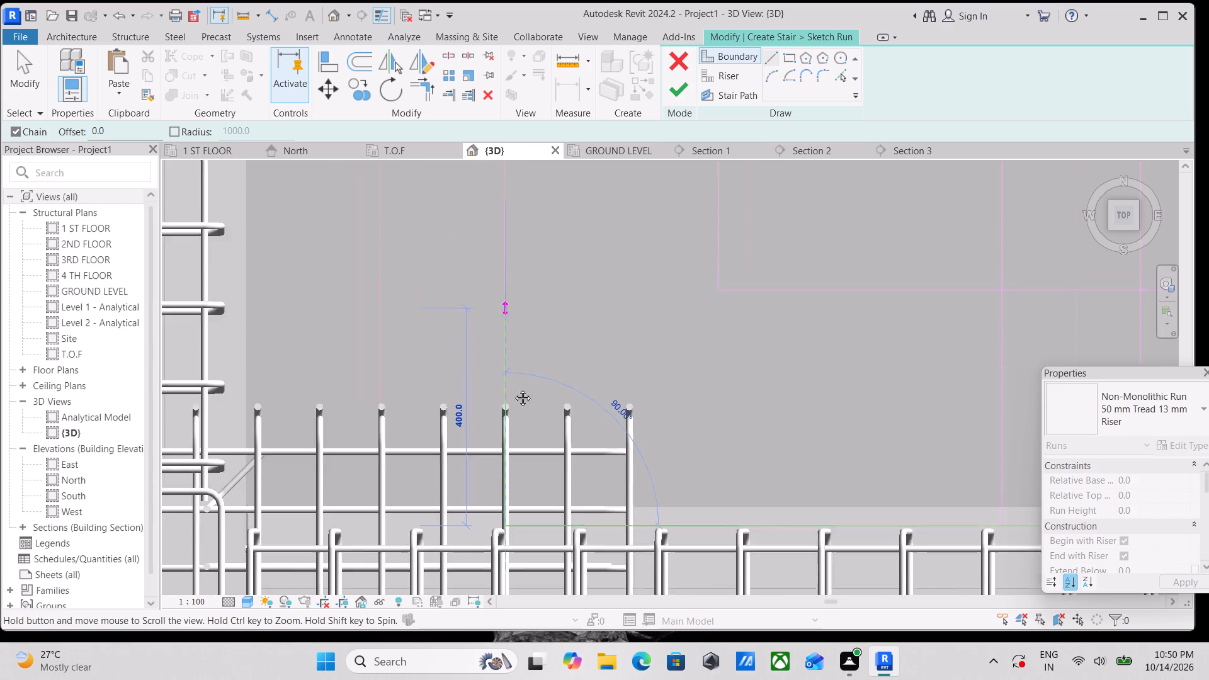
middle_drag(513, 388, 510, 494)
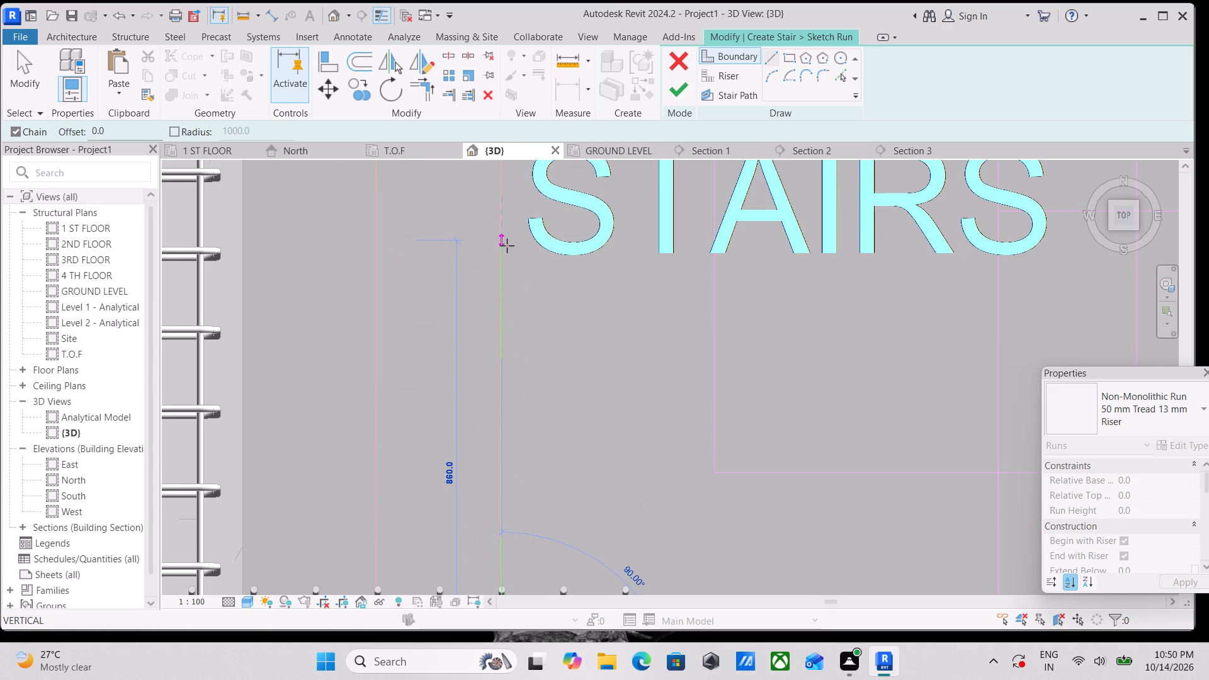
middle_drag(507, 245, 505, 443)
scroll(512, 284, down, 2)
middle_drag(511, 288, 504, 468)
scroll(509, 322, down, 1)
middle_drag(509, 322, 497, 436)
scroll(491, 327, up, 3)
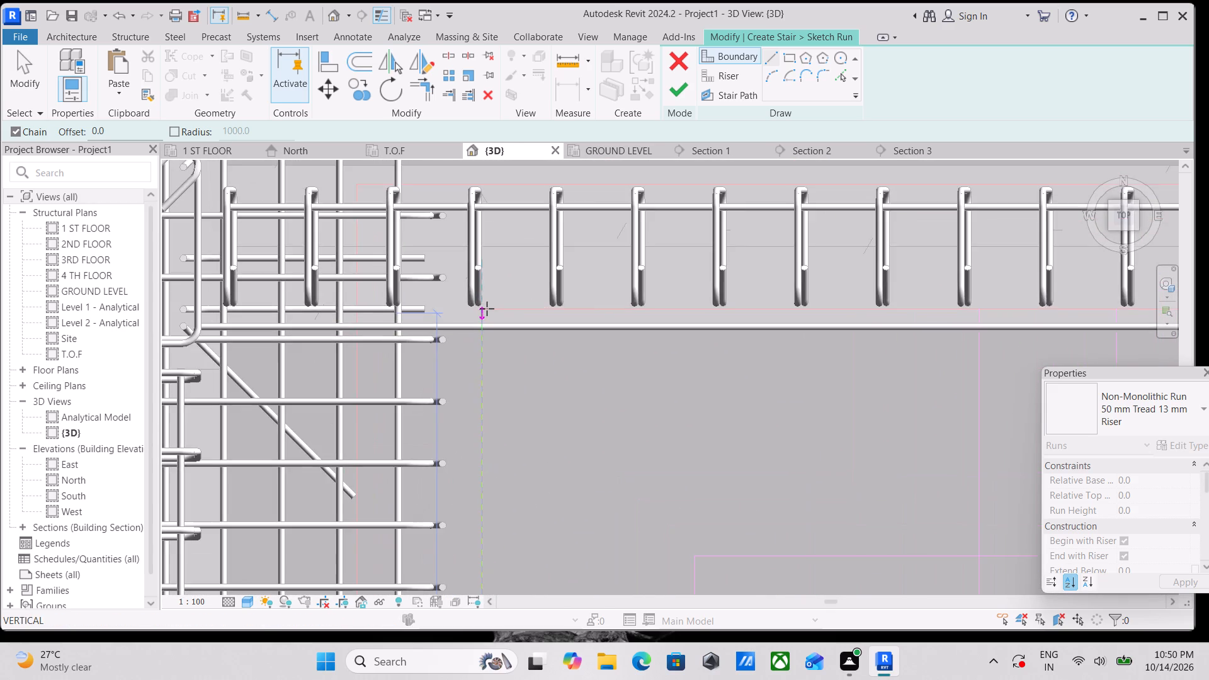
scroll(485, 309, up, 3)
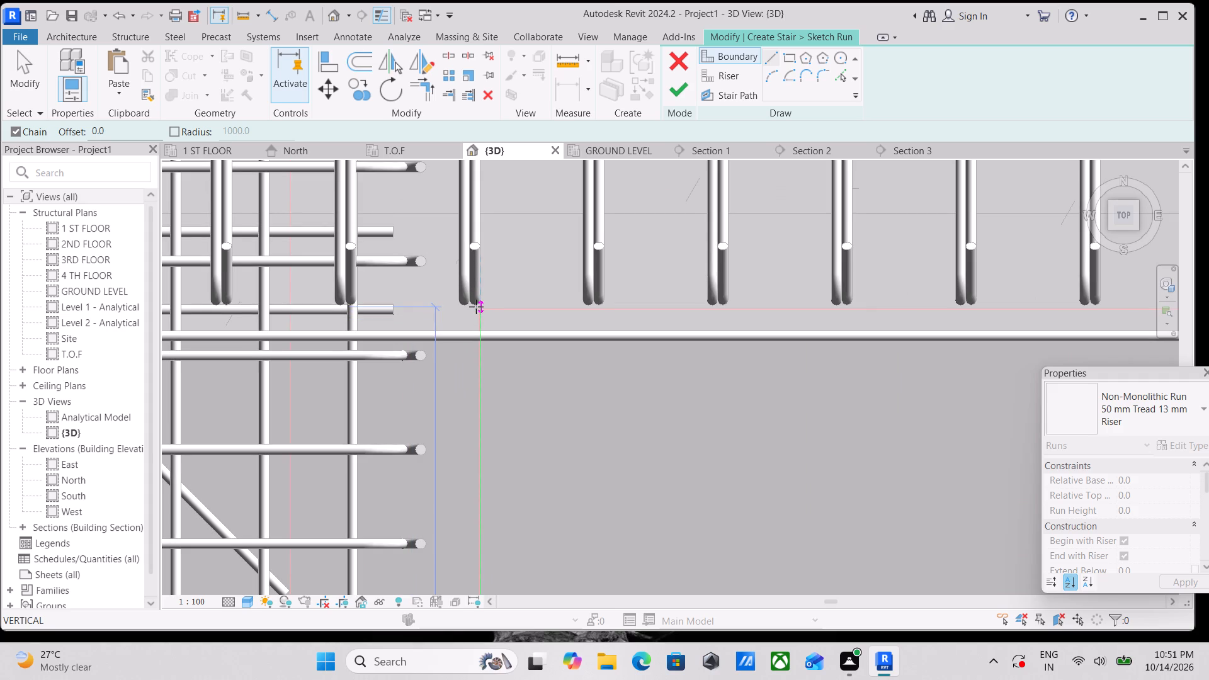
click(478, 309)
Draw the north boundary line of the stair run eastward along the beam, about 2680 mm long, and end the chain.
middle_drag(584, 314, 502, 378)
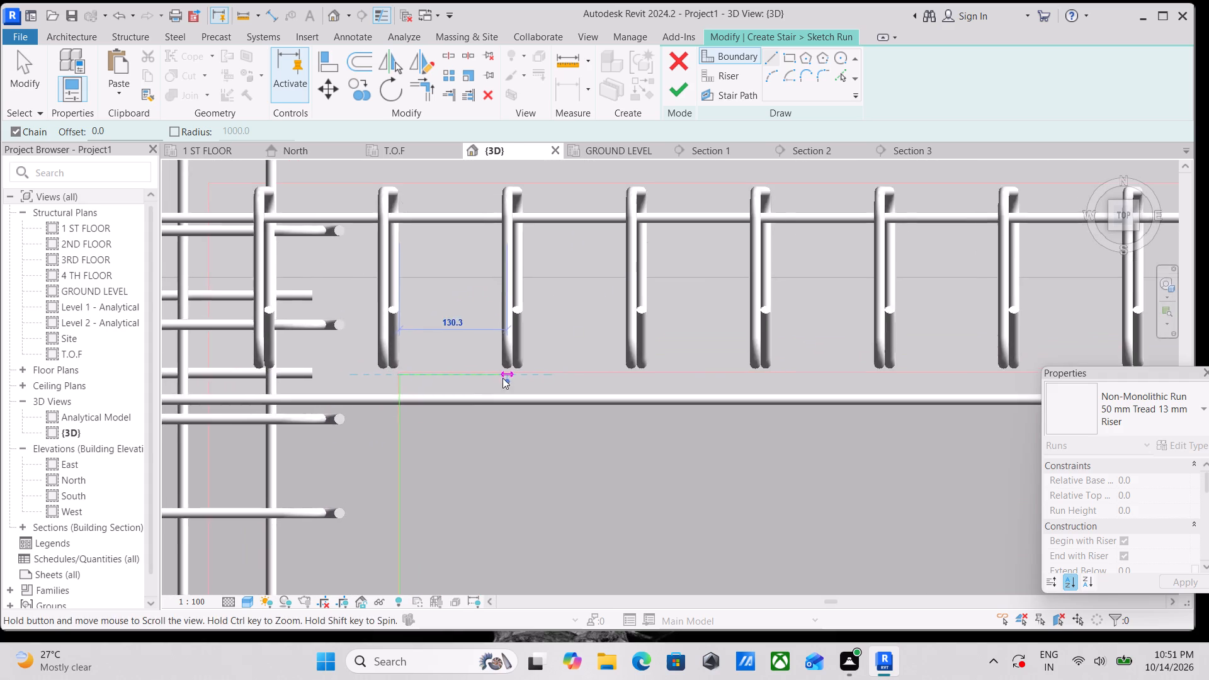
middle_drag(699, 369, 470, 380)
scroll(811, 361, down, 2)
middle_drag(811, 361, 428, 365)
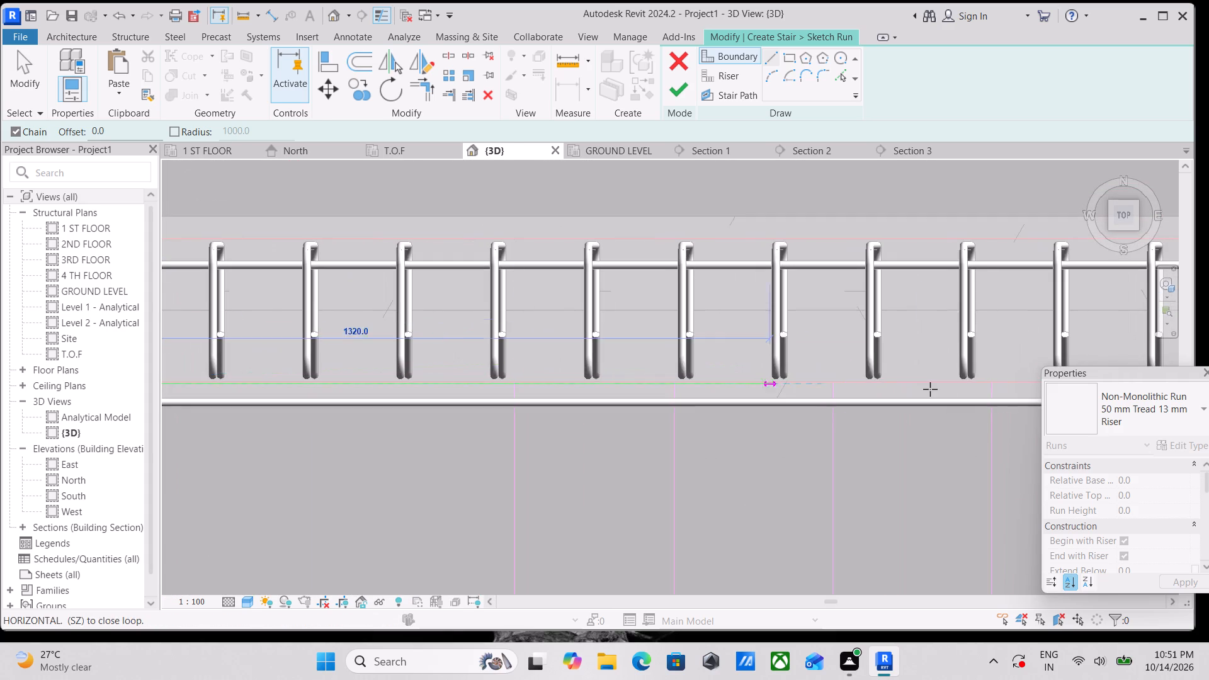
middle_drag(951, 387, 542, 381)
middle_drag(907, 382, 450, 380)
scroll(720, 385, down, 6)
middle_drag(739, 382, 610, 295)
scroll(687, 294, down, 3)
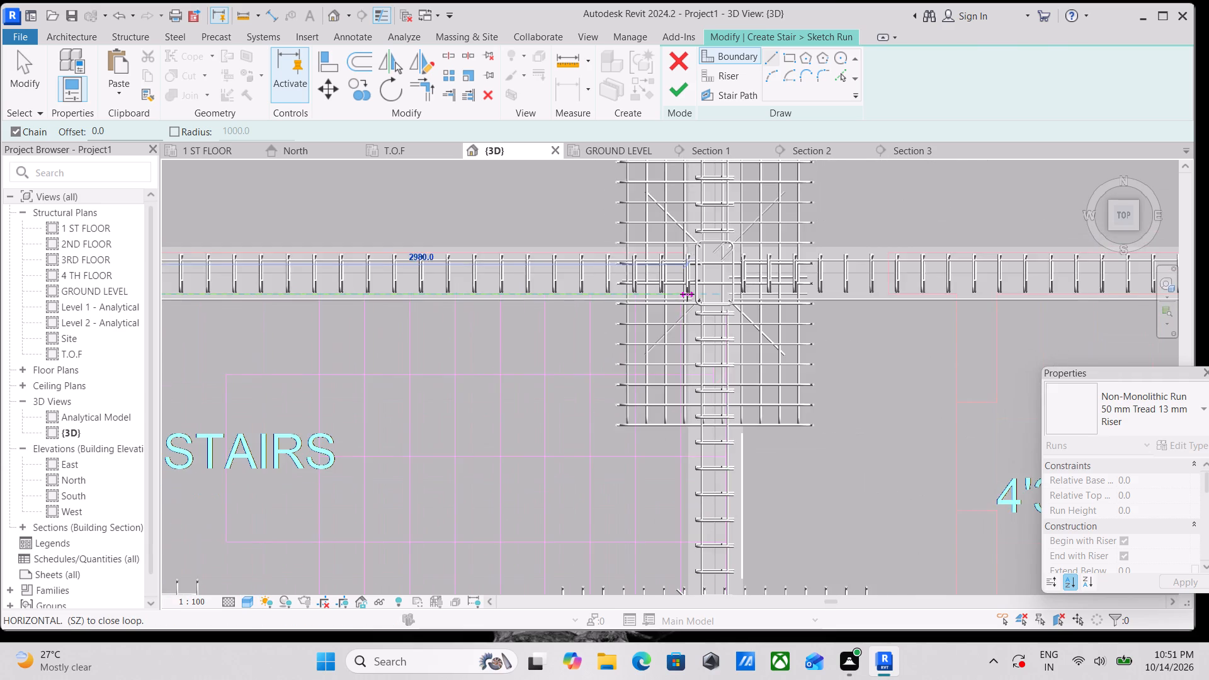
scroll(679, 297, down, 2)
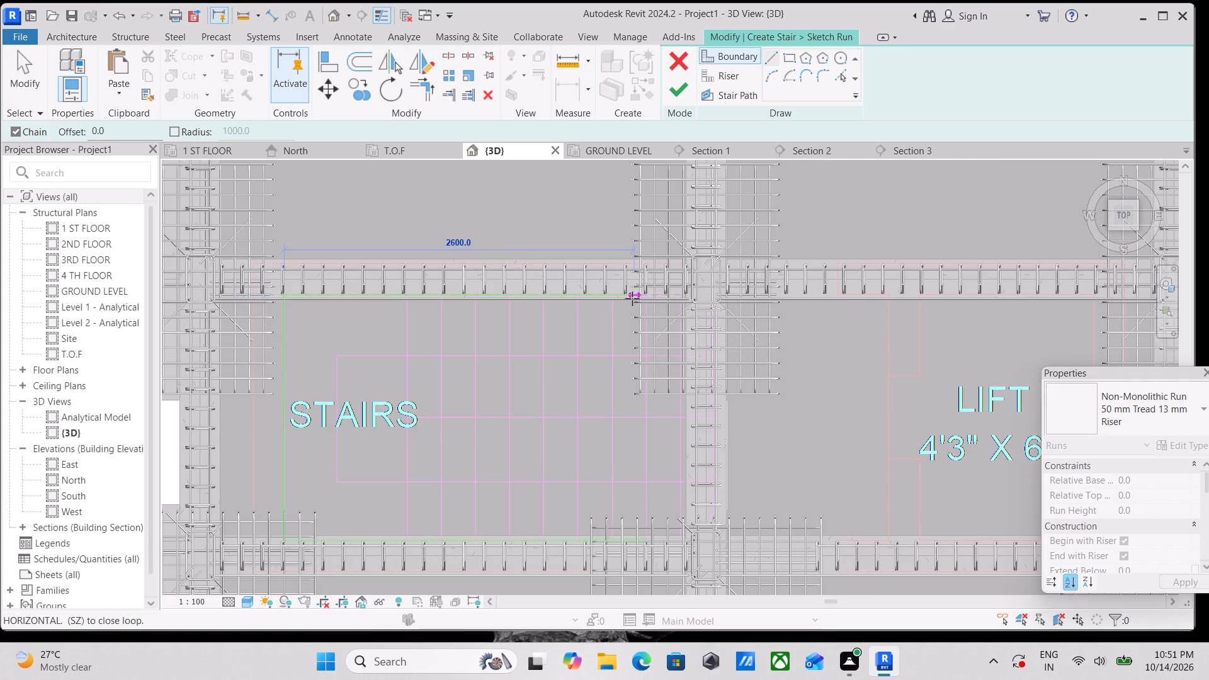
scroll(644, 297, up, 3)
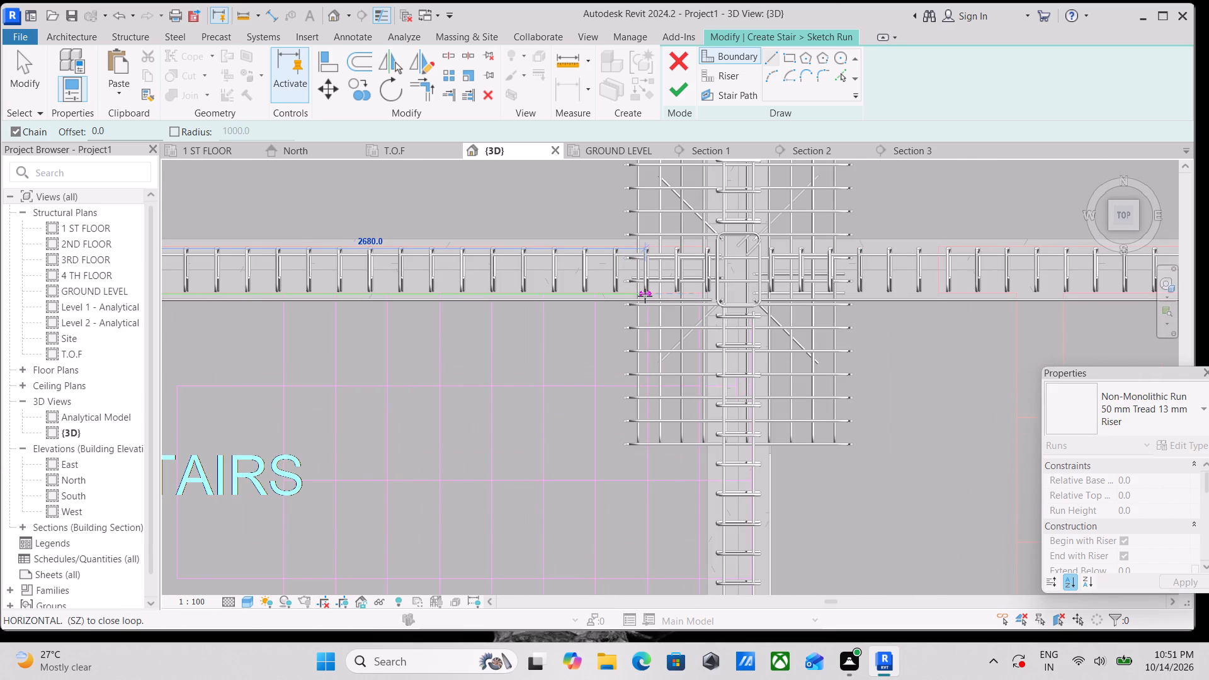
click(647, 295)
key(Escape)
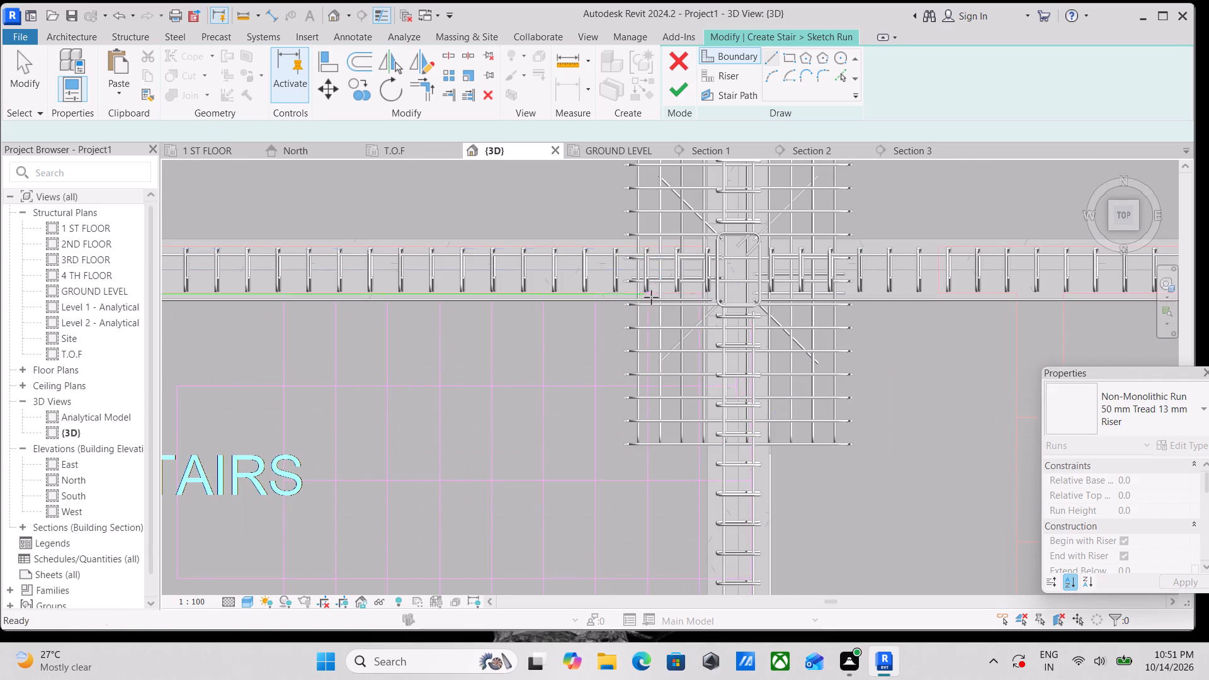
Draw a 2032 mm boundary line westward along the CAD stair's centreline, from the east end to the first tread line.
scroll(635, 416, down, 3)
scroll(604, 538, down, 2)
middle_drag(604, 528, 625, 342)
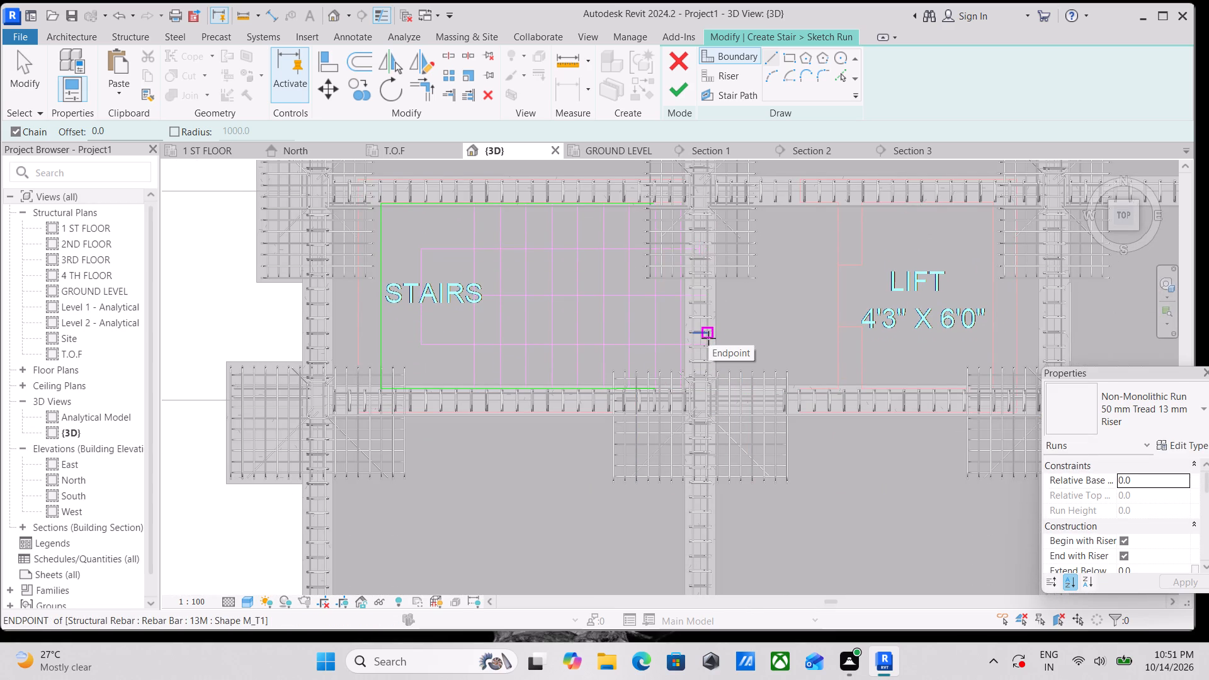
scroll(671, 293, up, 5)
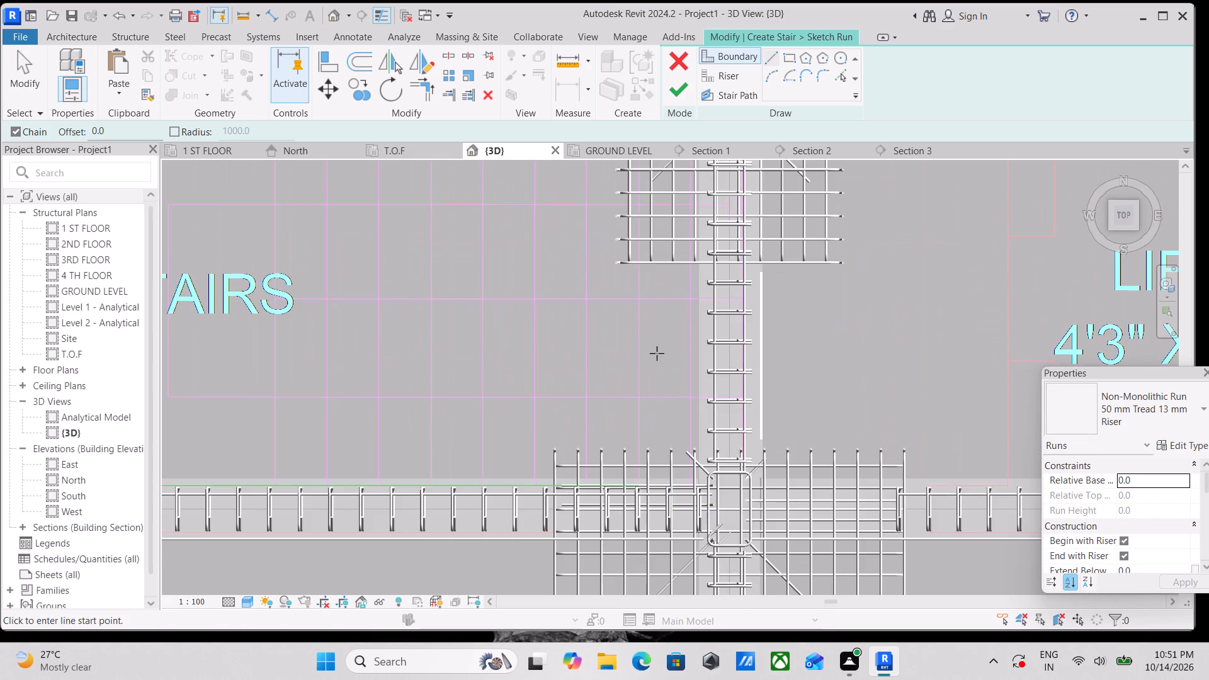
click(690, 299)
middle_drag(515, 299, 773, 293)
scroll(404, 292, down, 1)
middle_drag(404, 292, 531, 317)
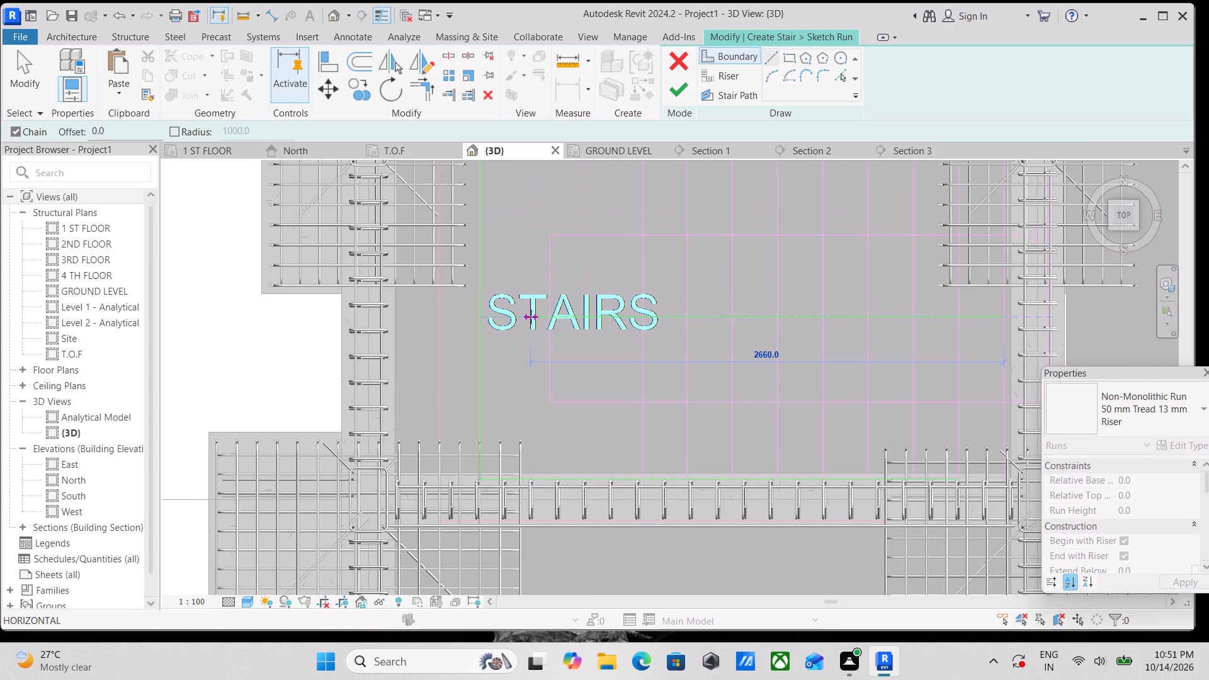
click(639, 319)
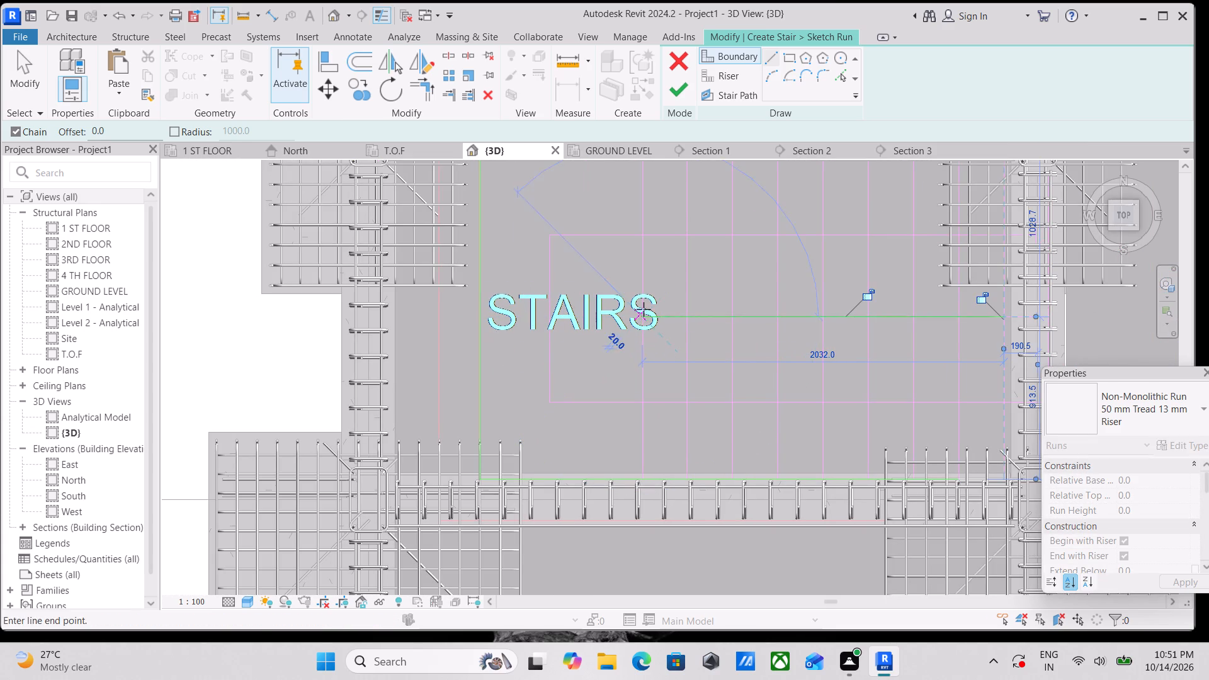
Create two boundary lines parallel to the stair centreline, one on its north and one on its south side, at a 1" (25.4 mm) offset.
key(Escape)
key(Escape)
key(Escape)
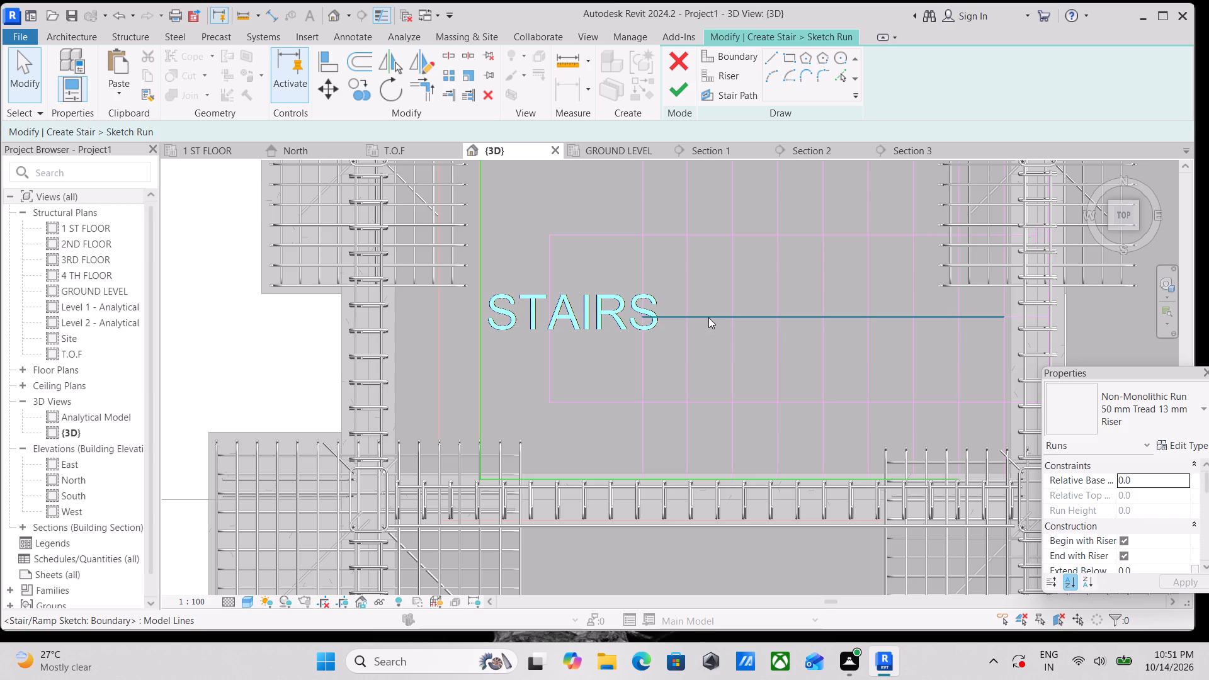
click(708, 317)
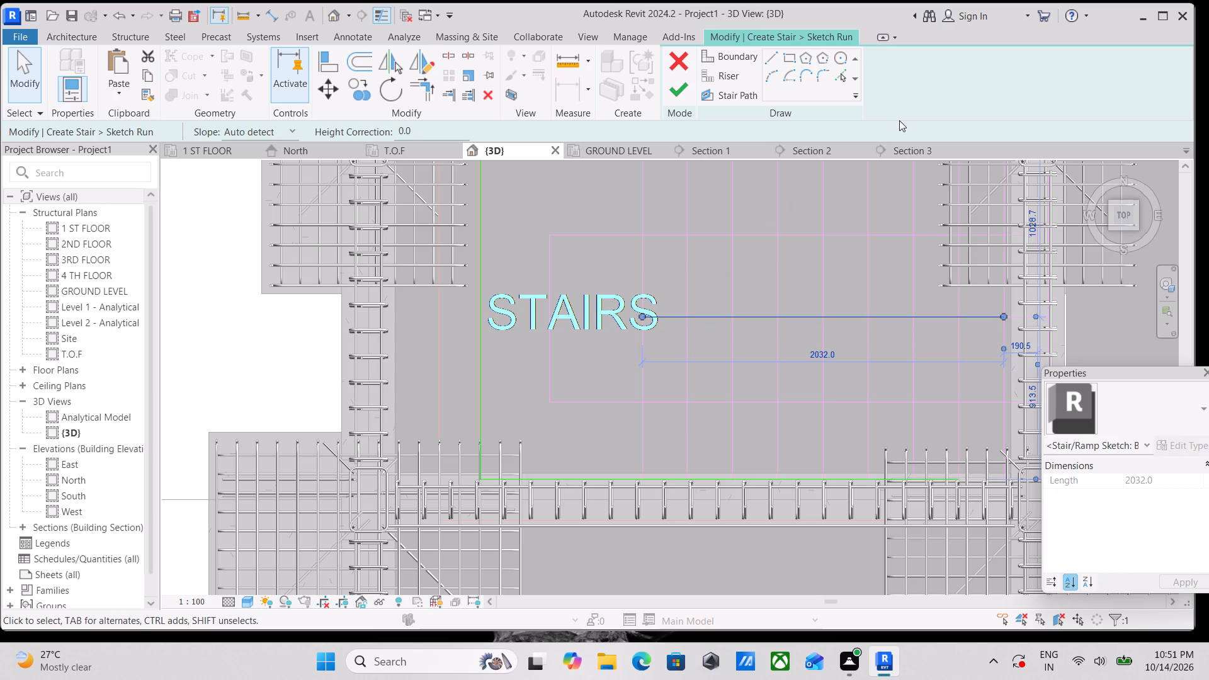
click(842, 81)
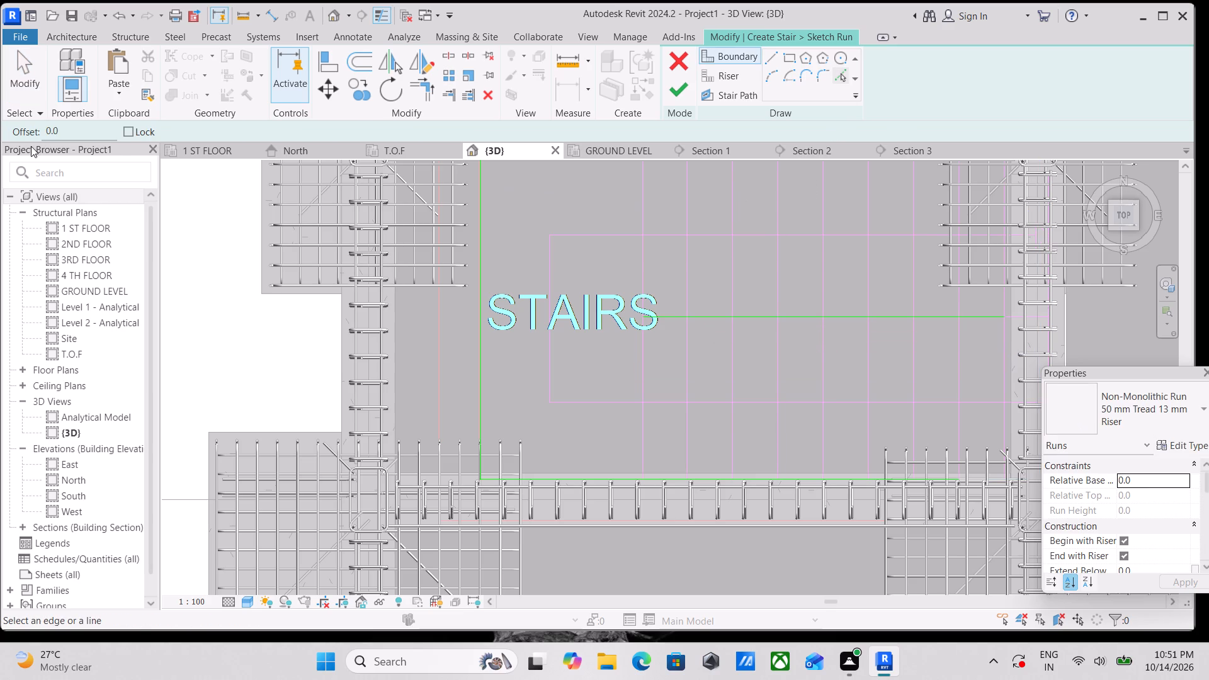
drag(64, 137, 37, 131)
key(1)
key(Return)
drag(85, 134, 24, 130)
key(1)
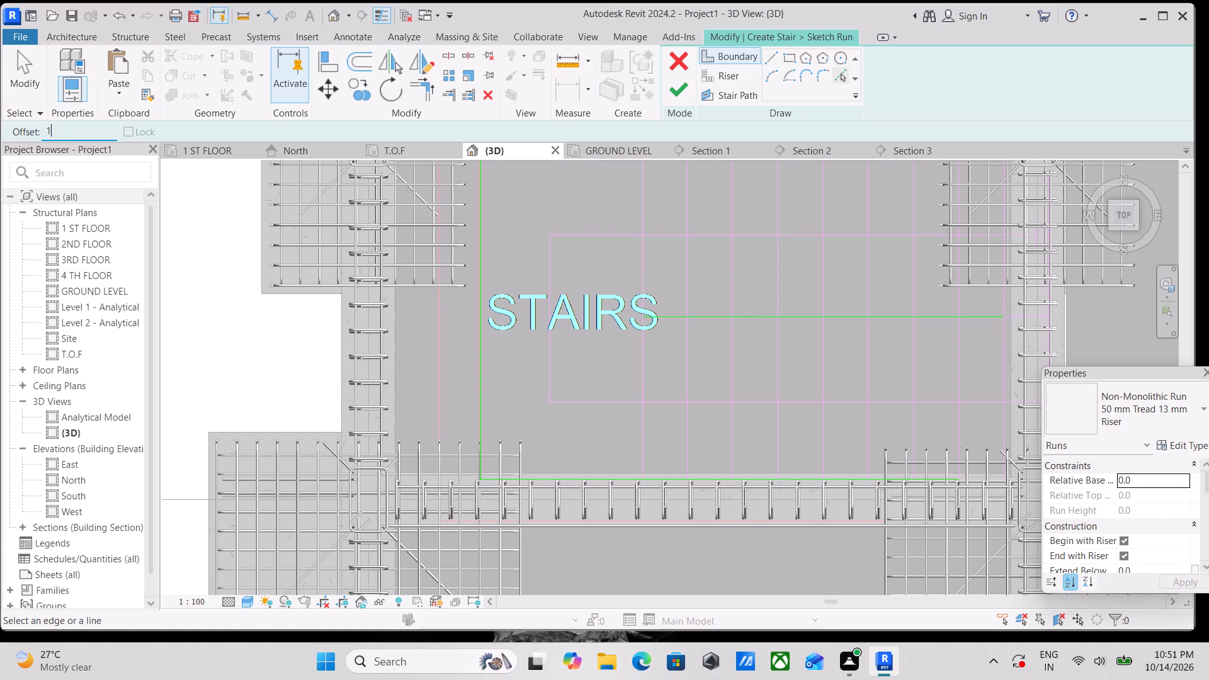
key(shift+quotedbl)
key(Return)
click(702, 316)
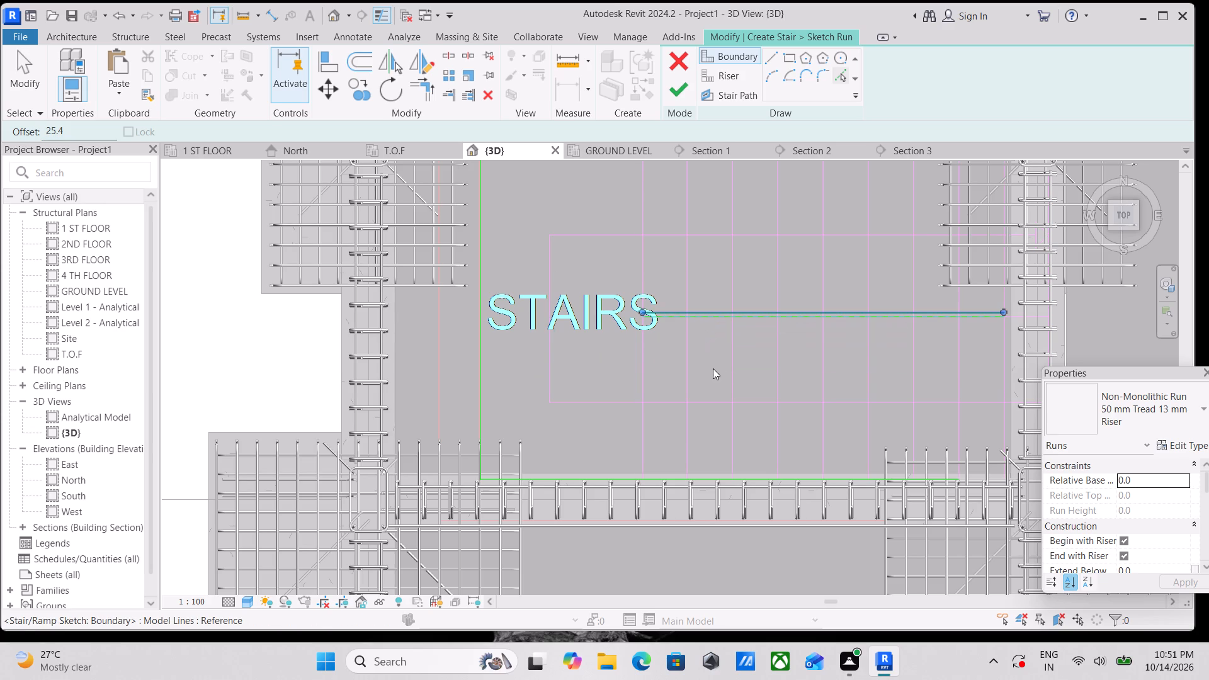
click(748, 321)
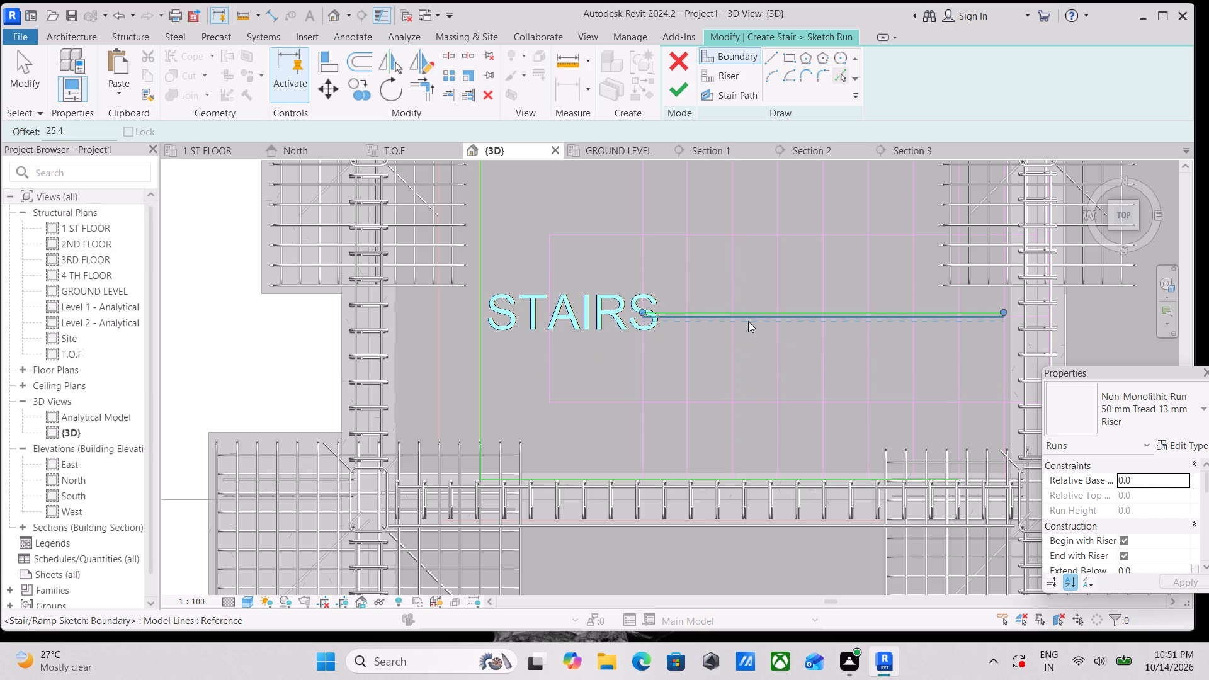
Draw a boundary line about 51 mm long between the west ends of the two offset lines, keeping the 25.4 mm offset.
scroll(849, 334, up, 3)
scroll(509, 326, up, 3)
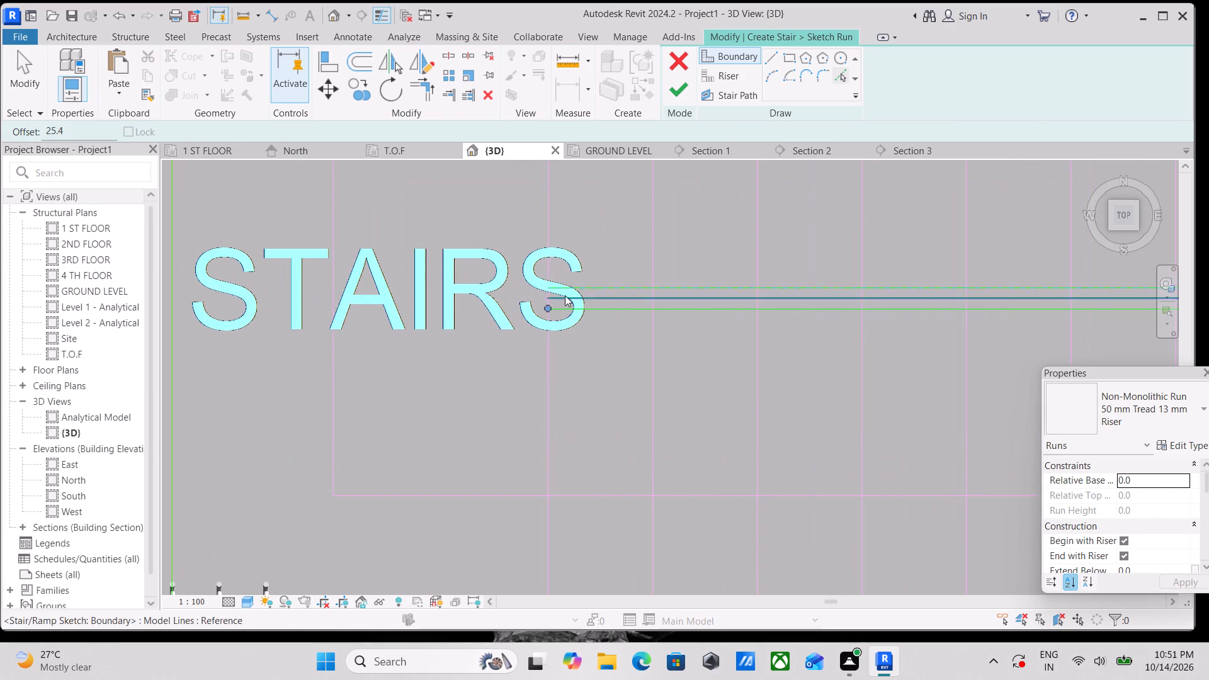
scroll(554, 305, up, 2)
click(773, 60)
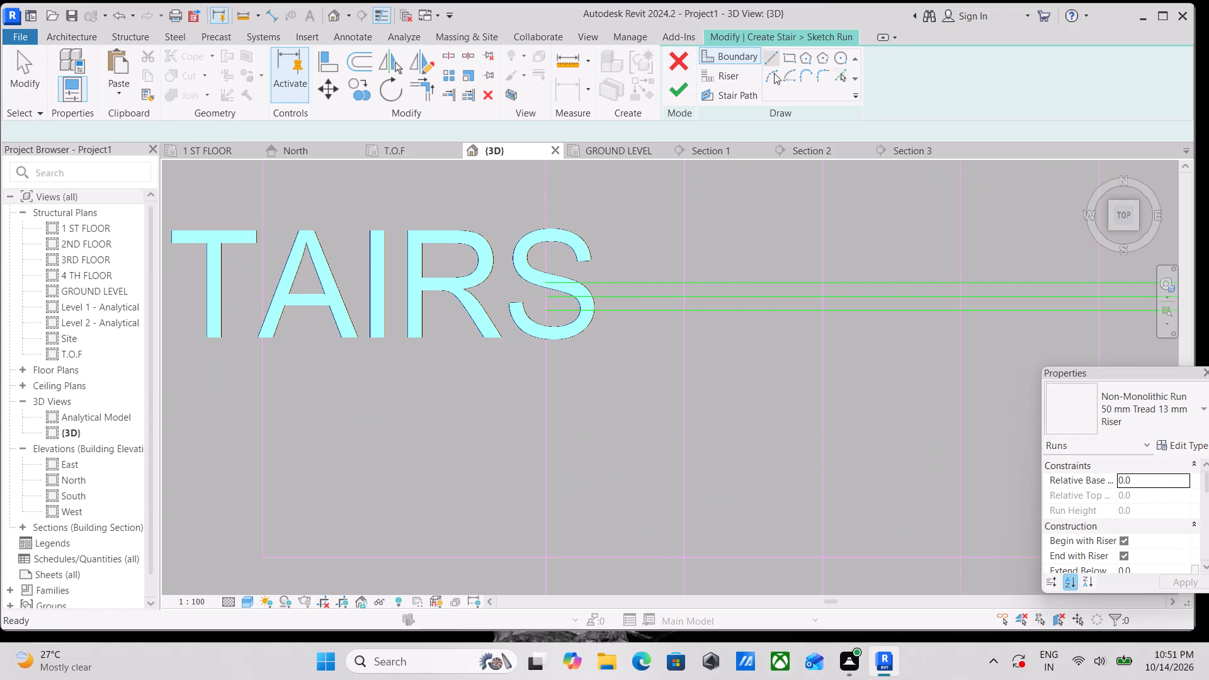
click(545, 309)
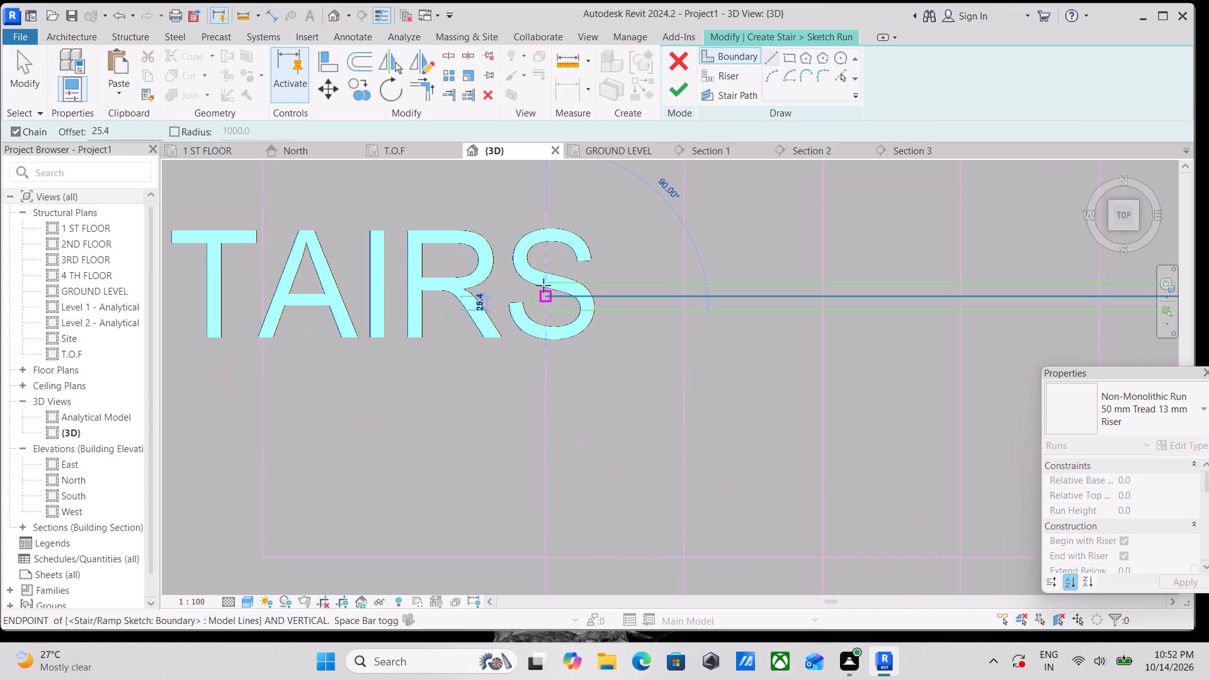
click(543, 283)
scroll(547, 286, down, 3)
key(Escape)
scroll(620, 304, down, 2)
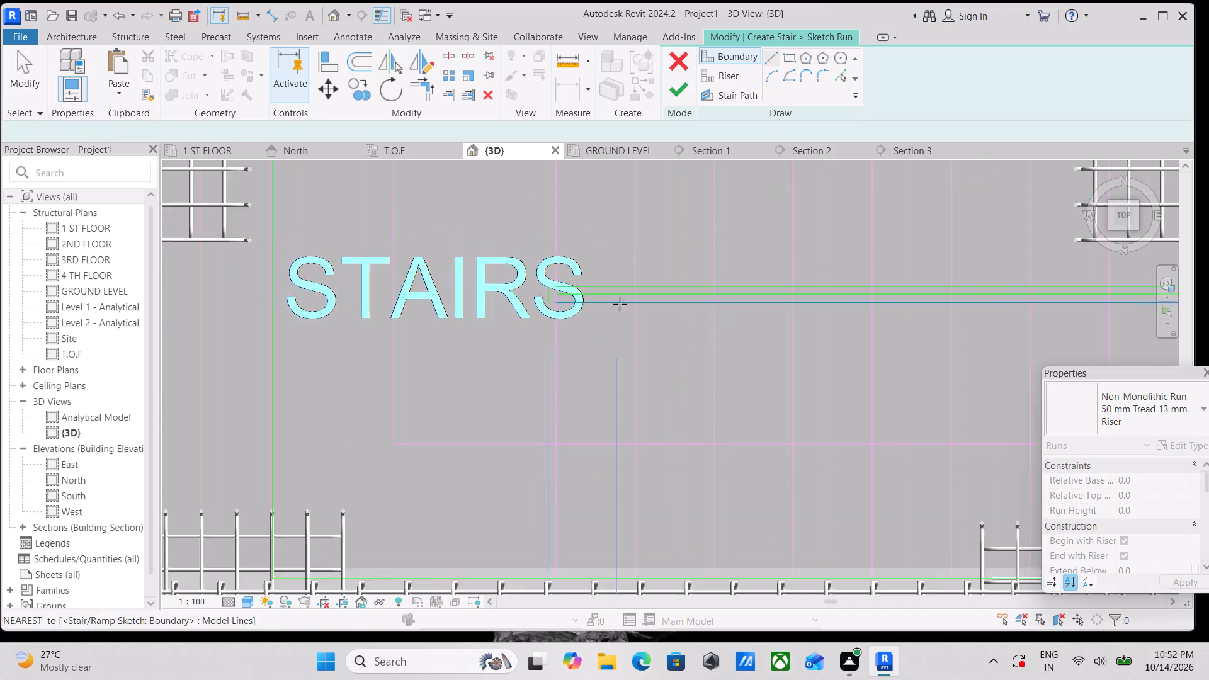
scroll(620, 304, down, 2)
key(Escape)
key(Escape)
scroll(877, 296, up, 3)
key(Escape)
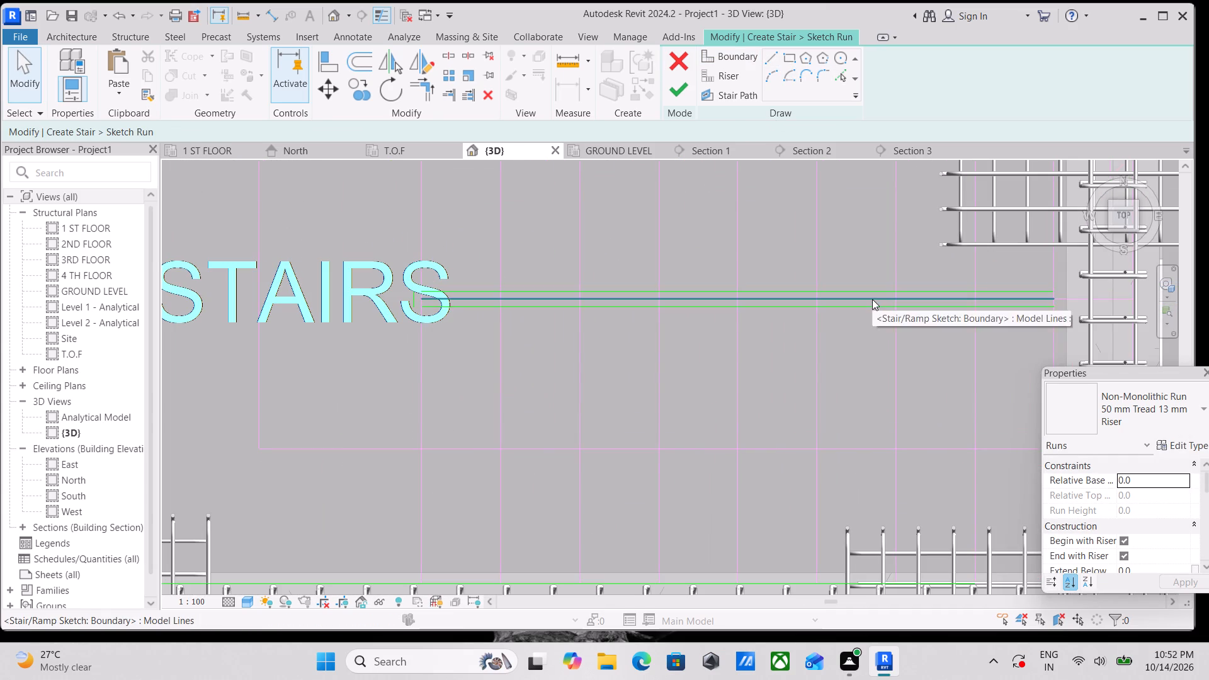
key(Escape)
Delete the original centreline boundary between the two offset lines.
click(859, 298)
right_click(857, 298)
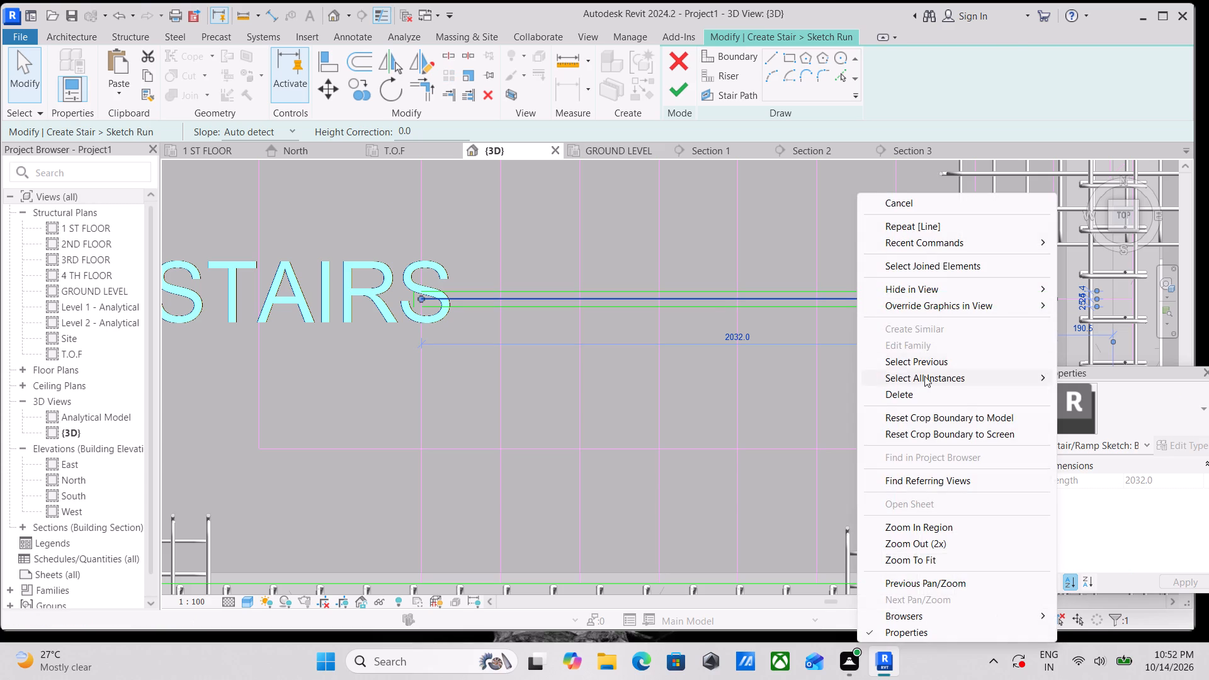
click(918, 394)
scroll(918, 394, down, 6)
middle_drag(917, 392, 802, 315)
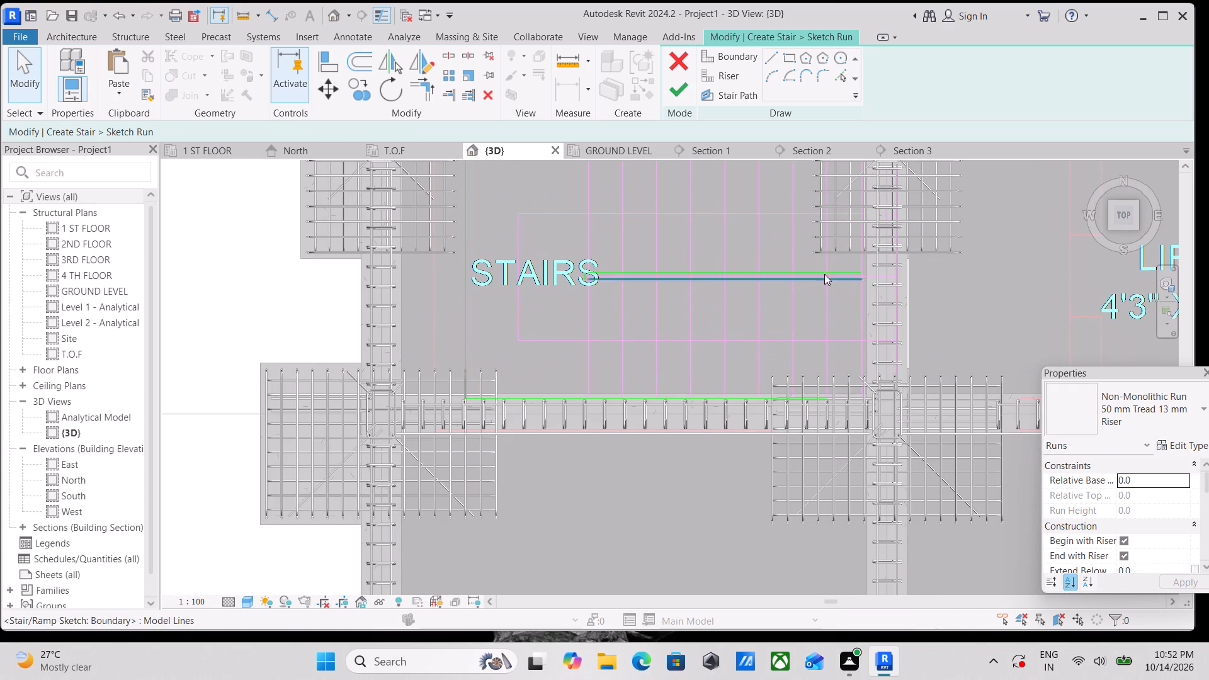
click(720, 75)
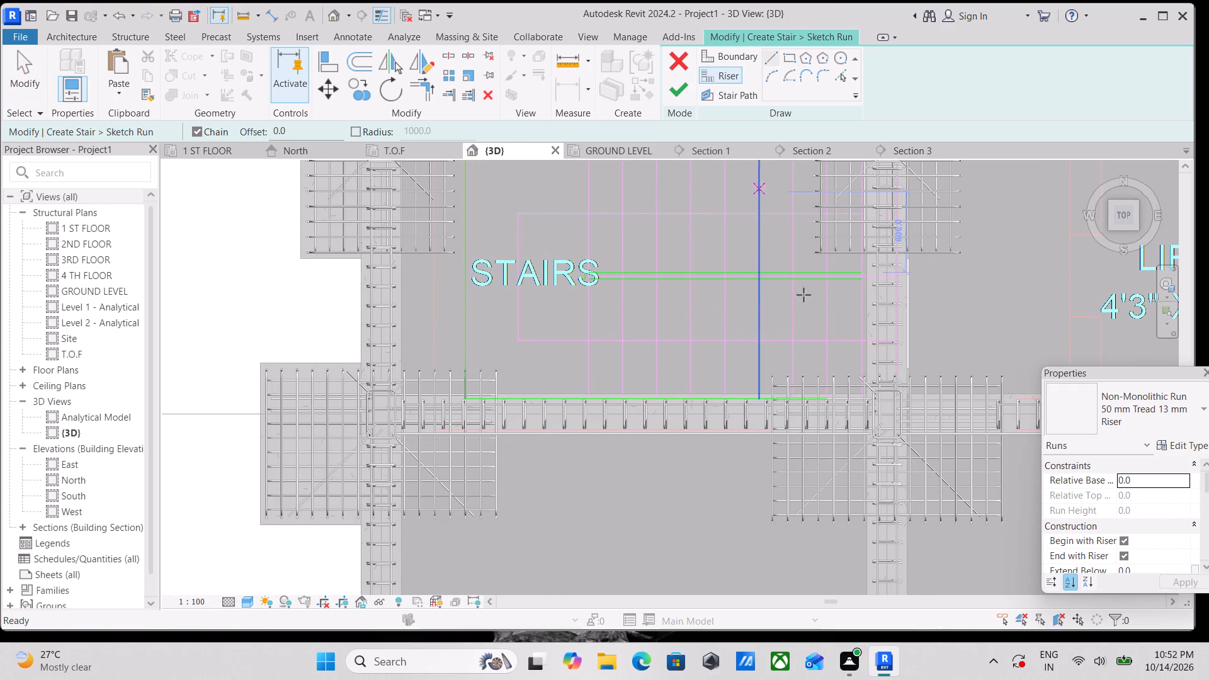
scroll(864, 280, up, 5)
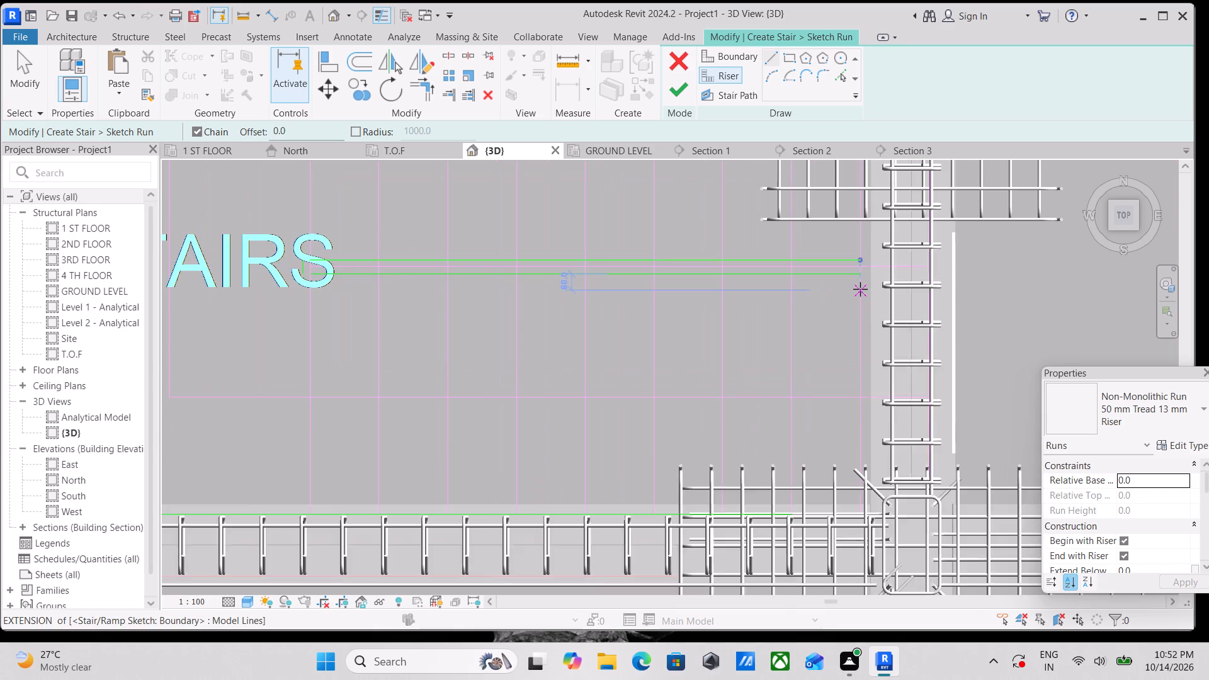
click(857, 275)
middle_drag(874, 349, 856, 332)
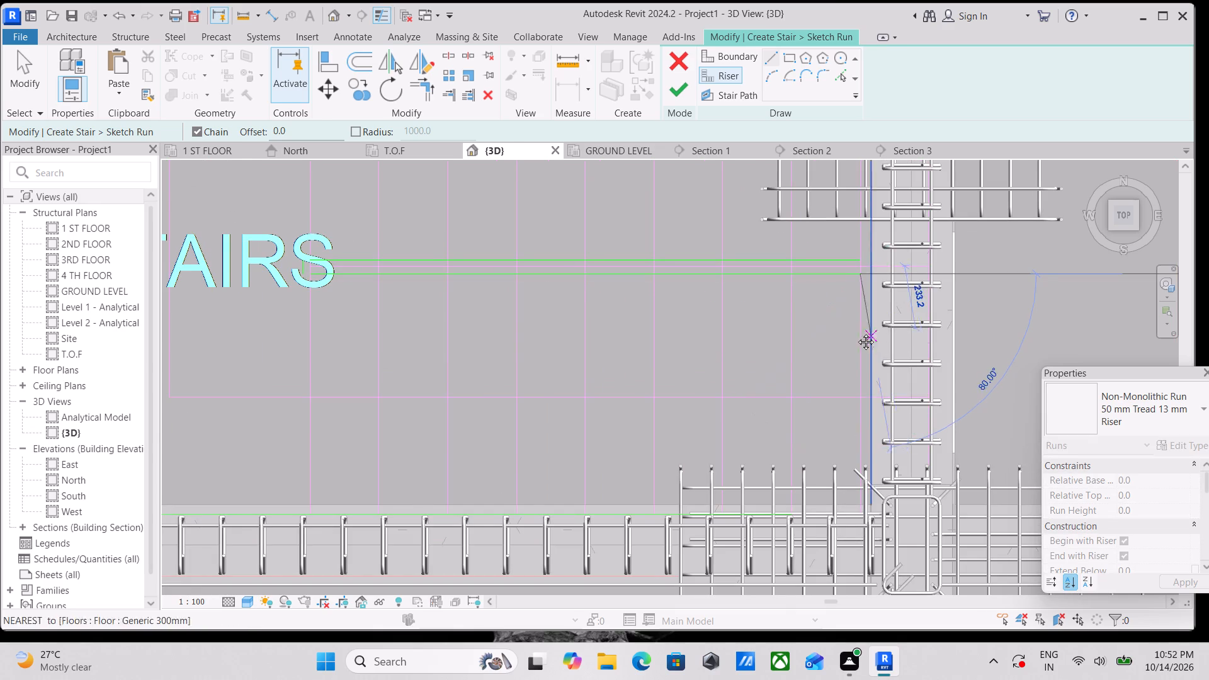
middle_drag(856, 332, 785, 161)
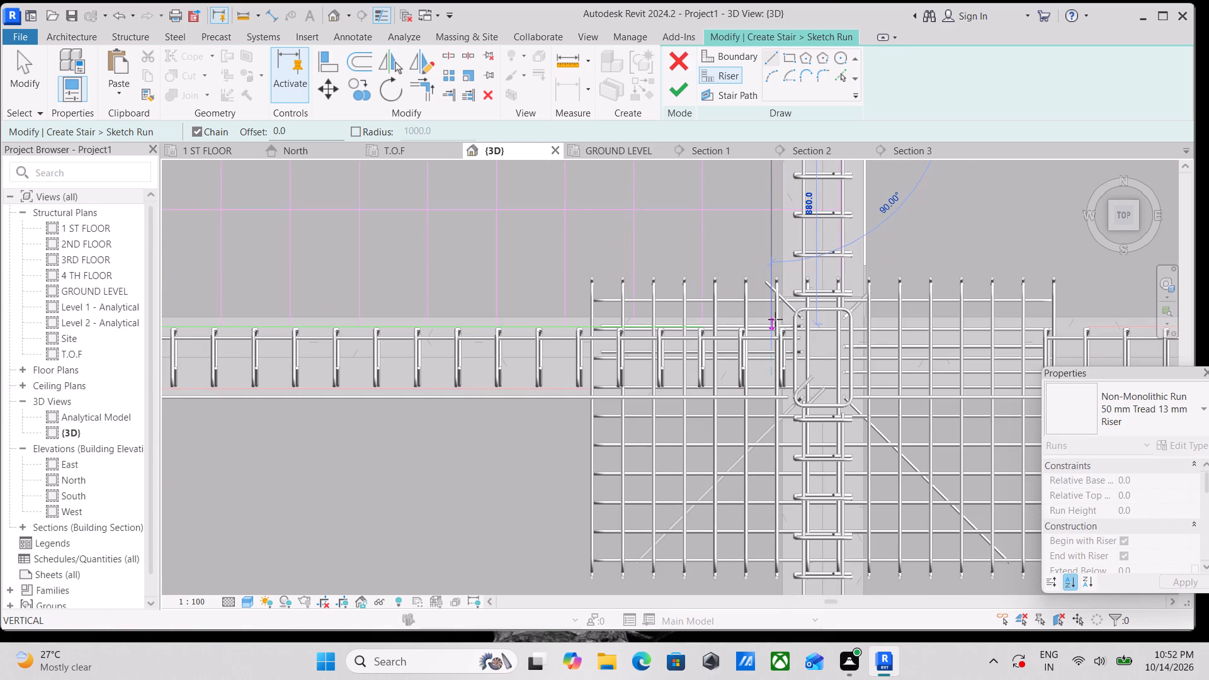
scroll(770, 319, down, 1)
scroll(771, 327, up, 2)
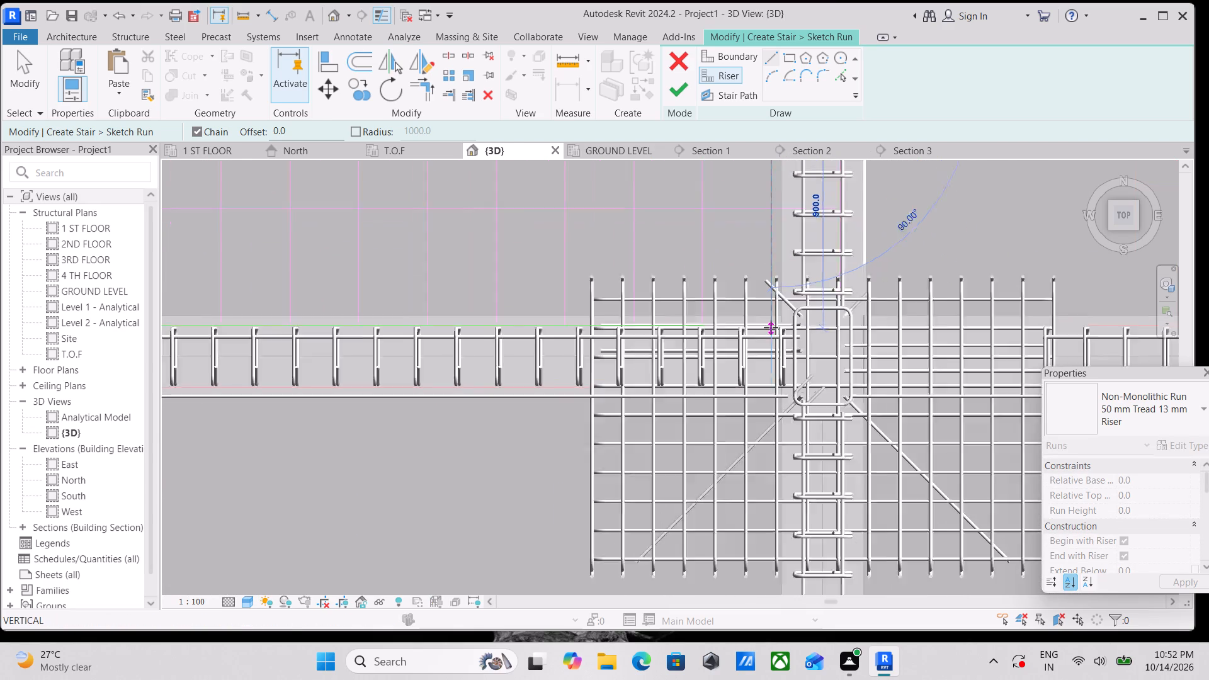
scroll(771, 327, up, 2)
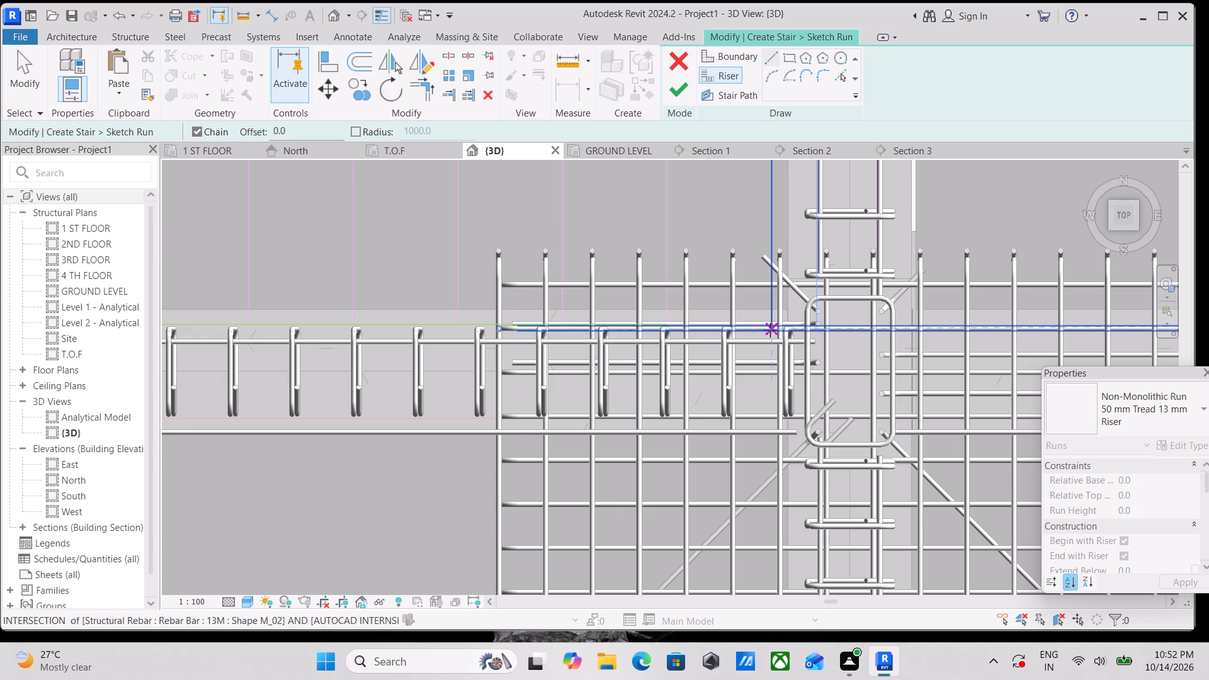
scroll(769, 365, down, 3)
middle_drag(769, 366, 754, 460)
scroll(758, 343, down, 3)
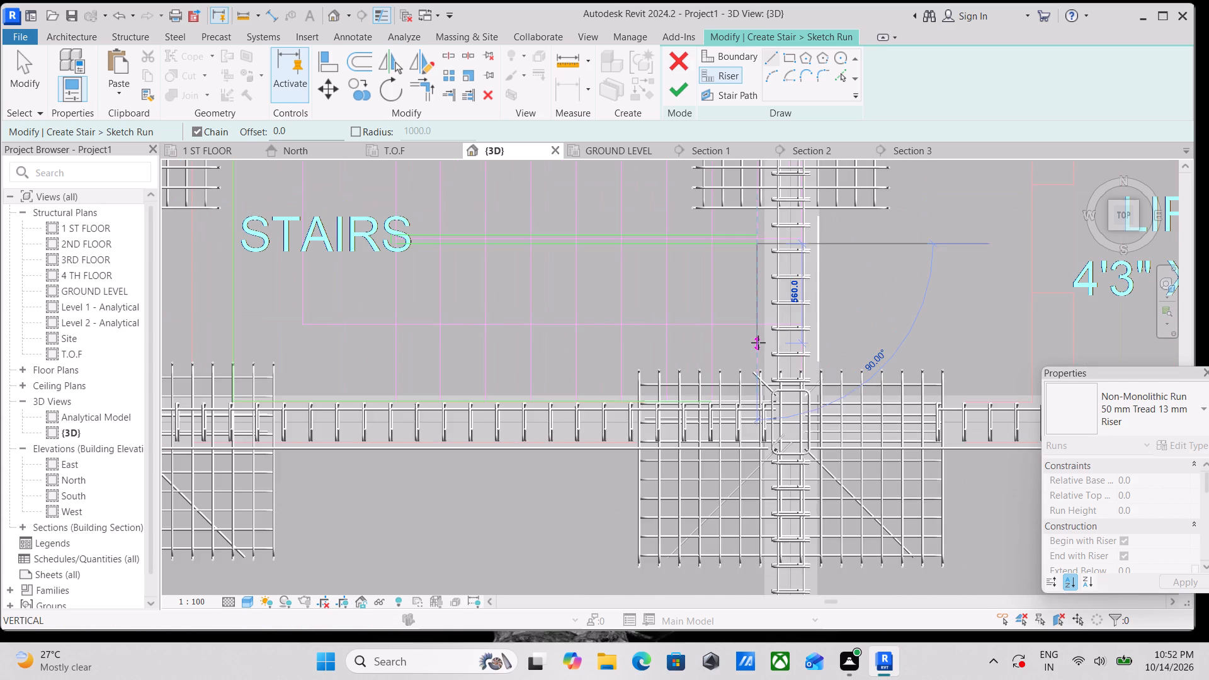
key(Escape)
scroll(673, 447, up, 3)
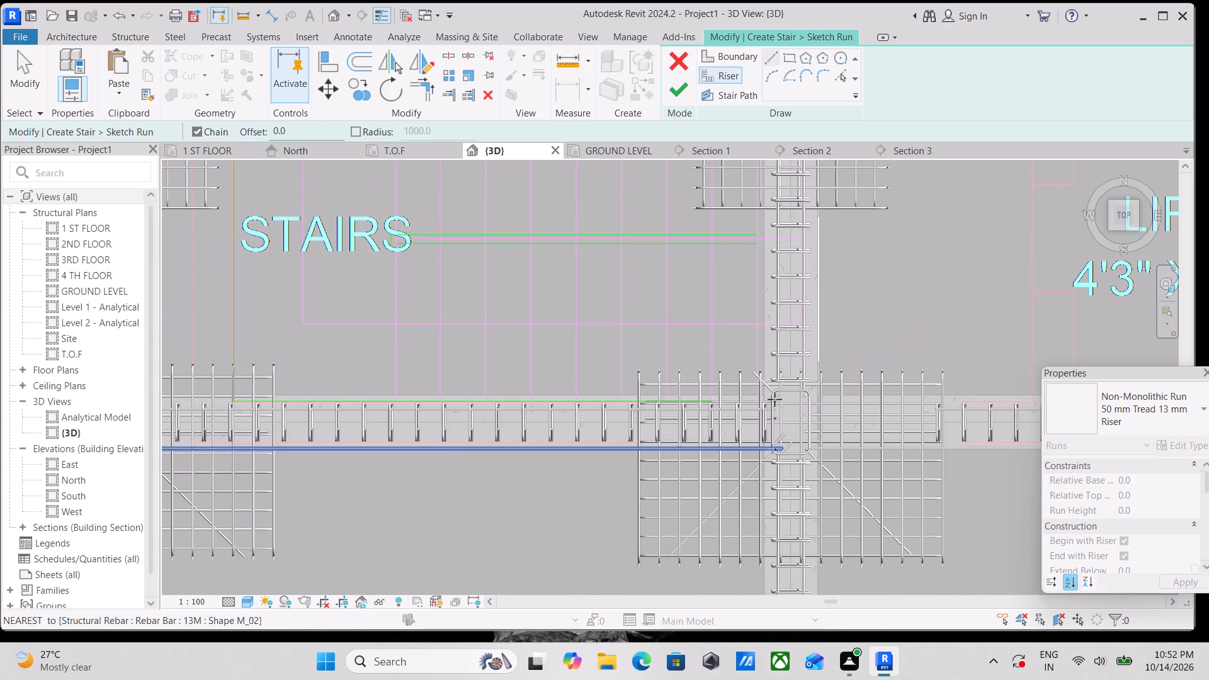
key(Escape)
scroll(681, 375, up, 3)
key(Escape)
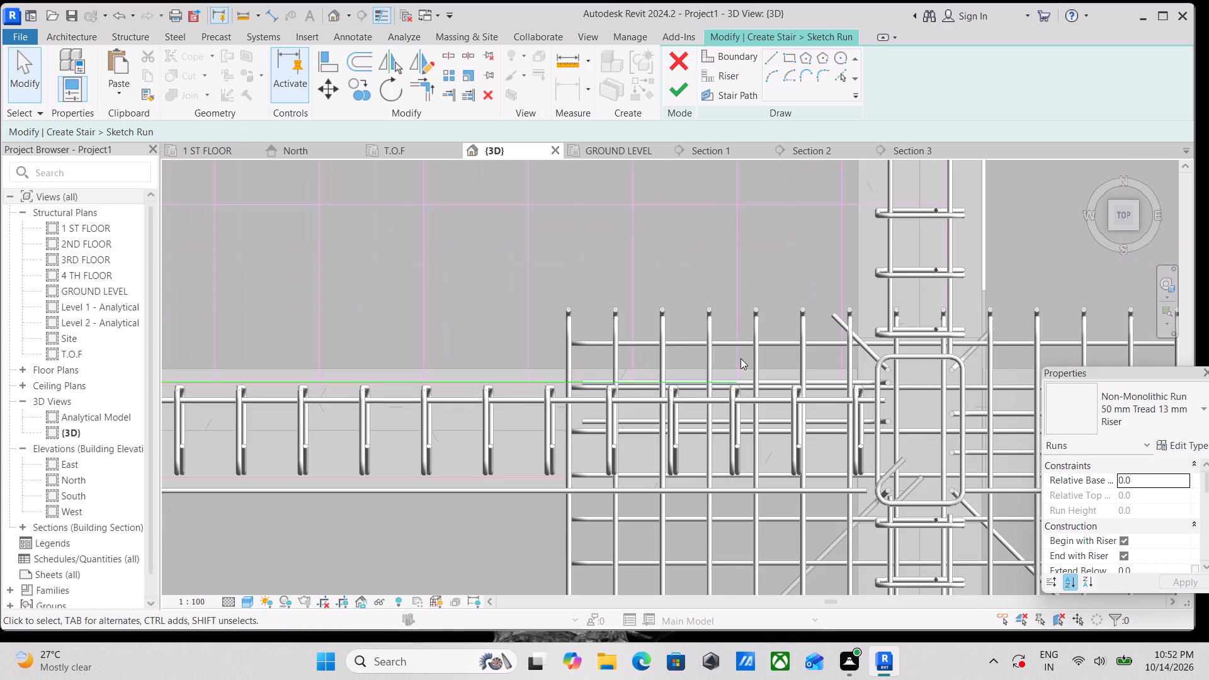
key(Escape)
Shorten both centre boundary lines at their east ends to about 1777 mm, in line with the south boundary's east end.
scroll(744, 349, down, 3)
middle_drag(744, 349, 715, 482)
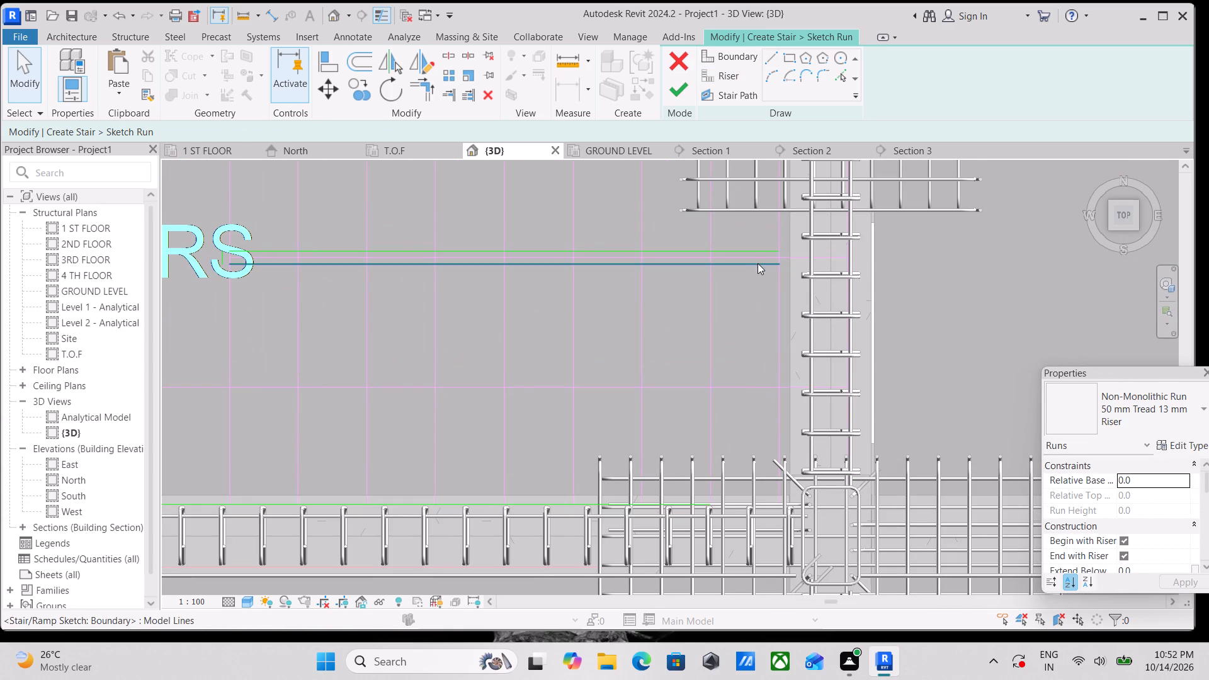
click(758, 263)
drag(779, 264, 717, 264)
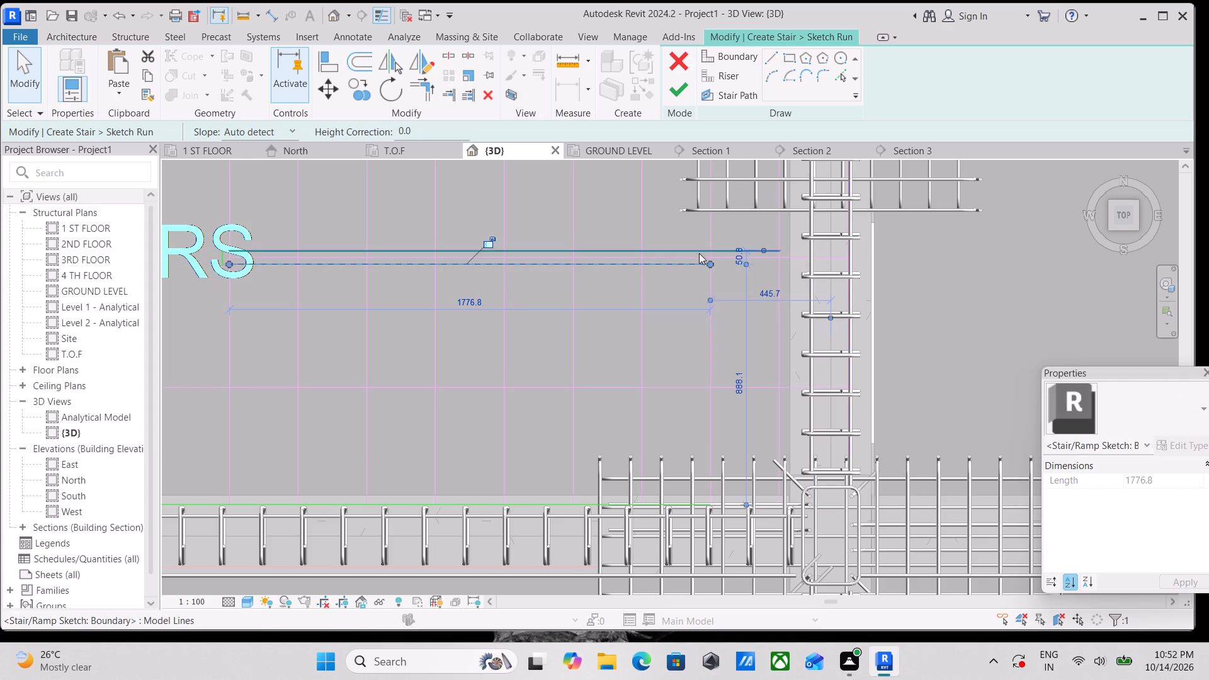
scroll(699, 253, up, 2)
key(Escape)
click(725, 252)
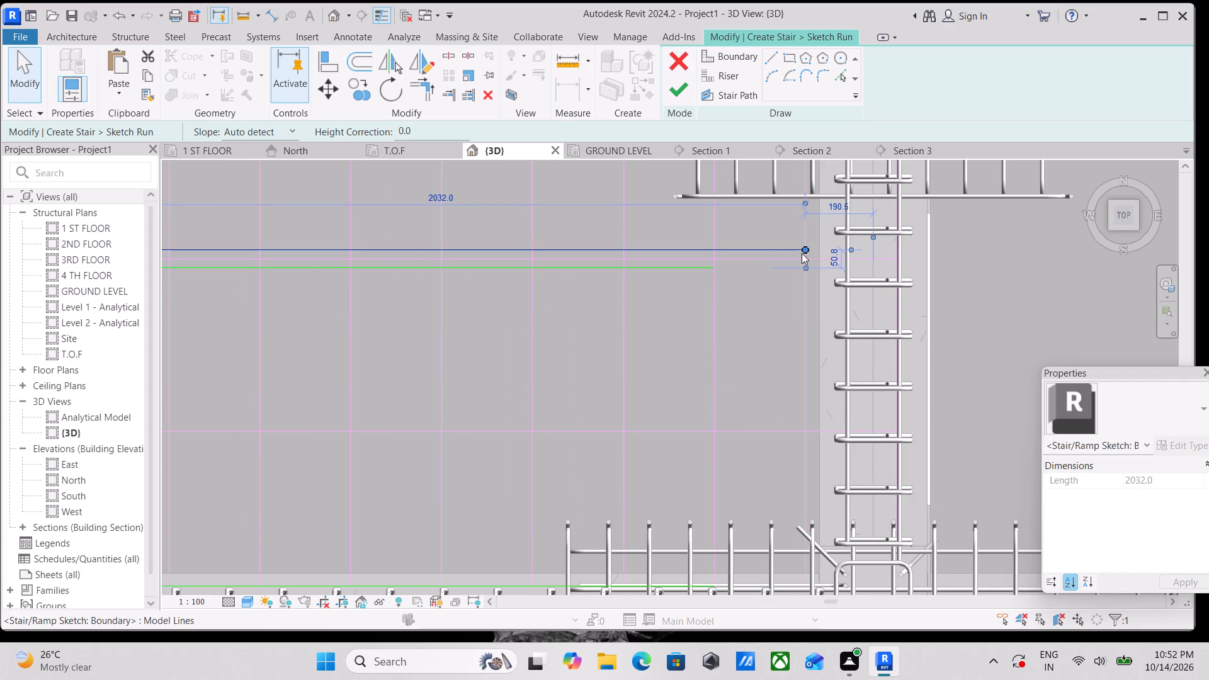
drag(805, 250, 718, 246)
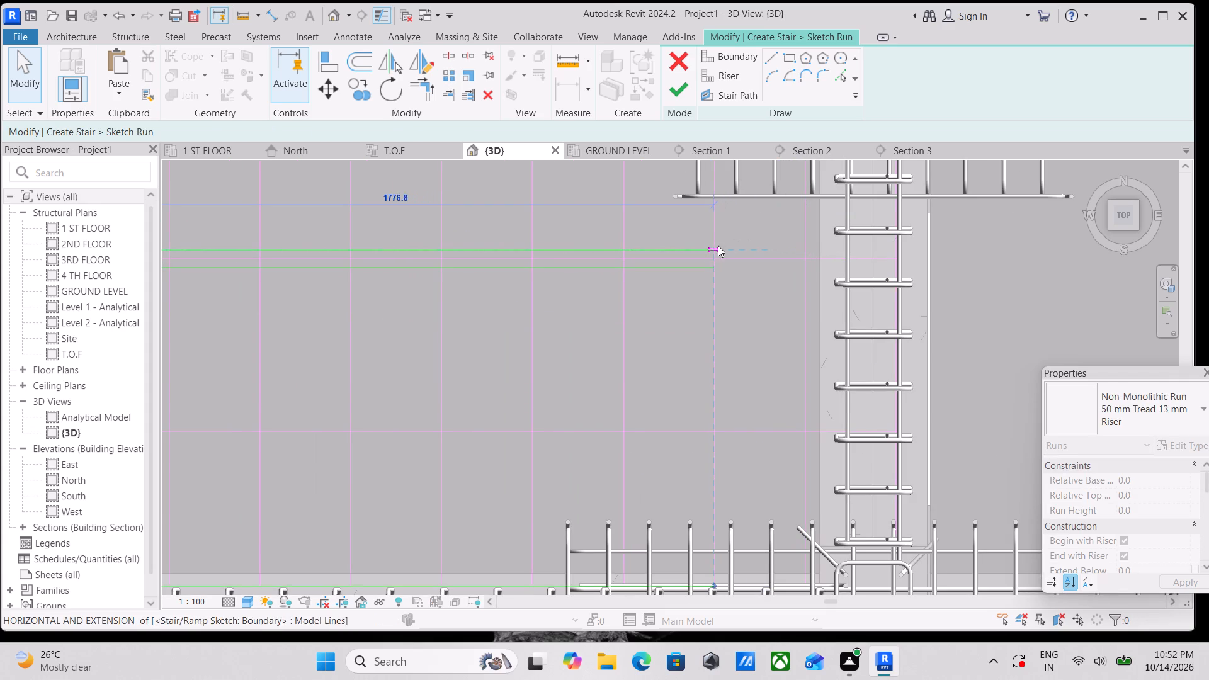
scroll(737, 244, down, 5)
key(Escape)
Shorten the north boundary line of the run at its east end to about 2645 mm.
middle_drag(736, 244, 725, 375)
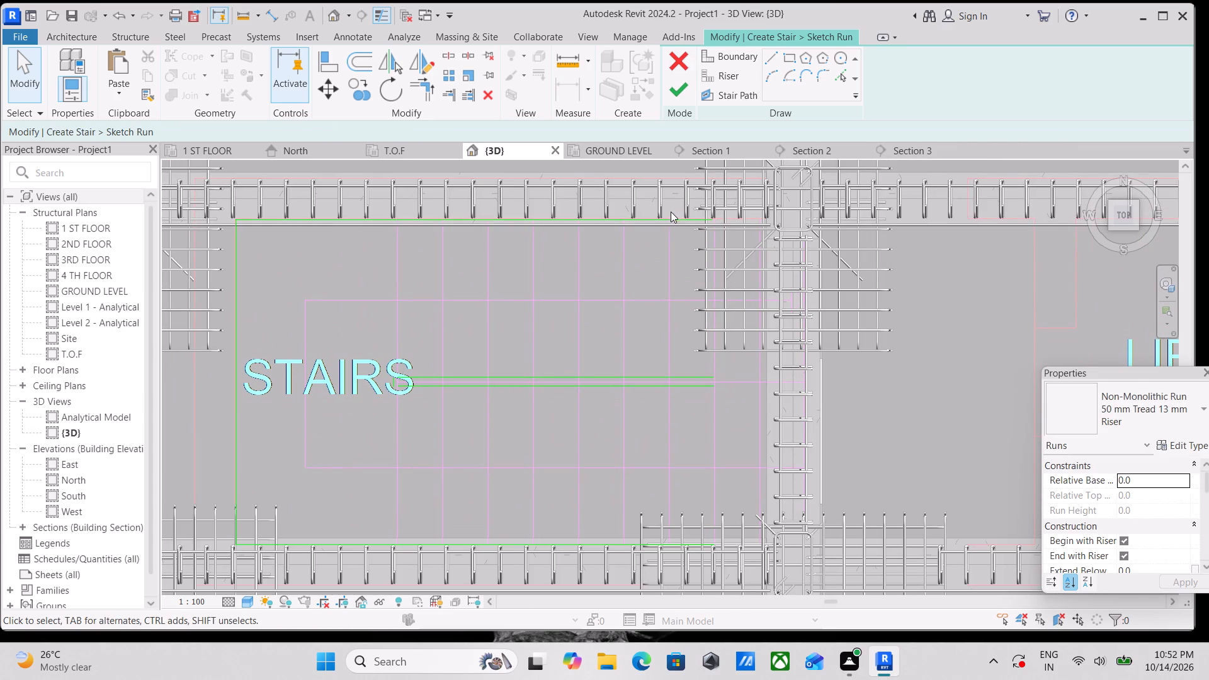
click(678, 218)
scroll(724, 223, up, 7)
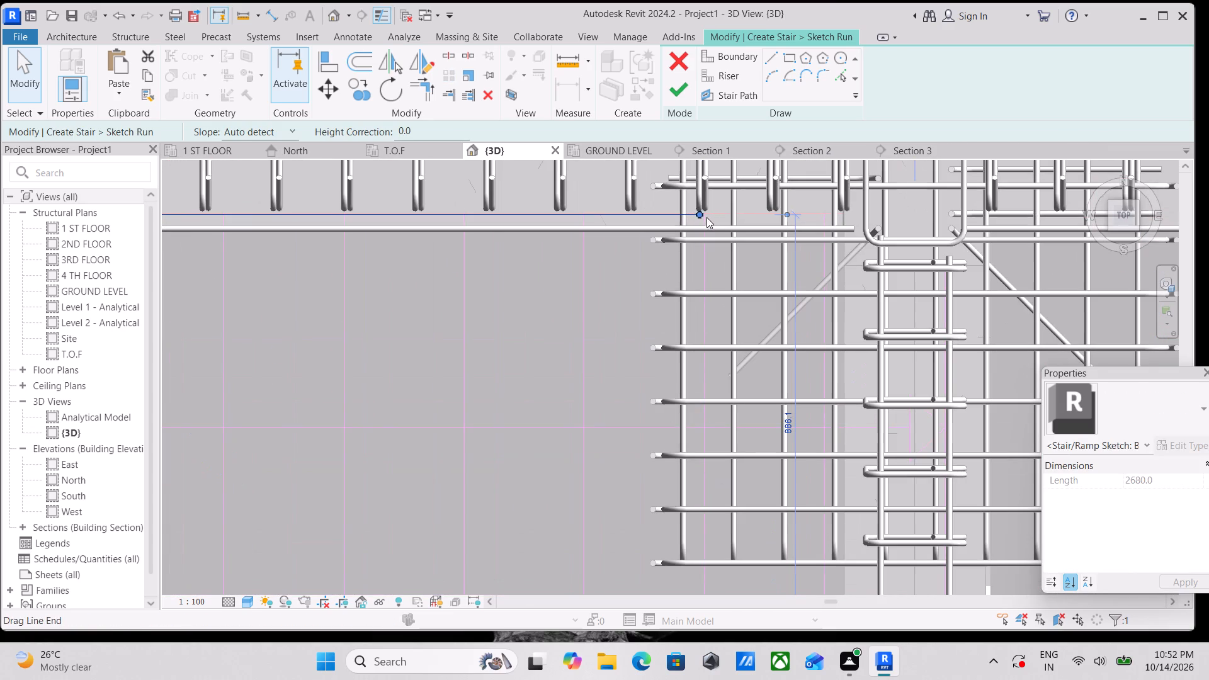
drag(698, 215, 690, 214)
scroll(690, 214, down, 3)
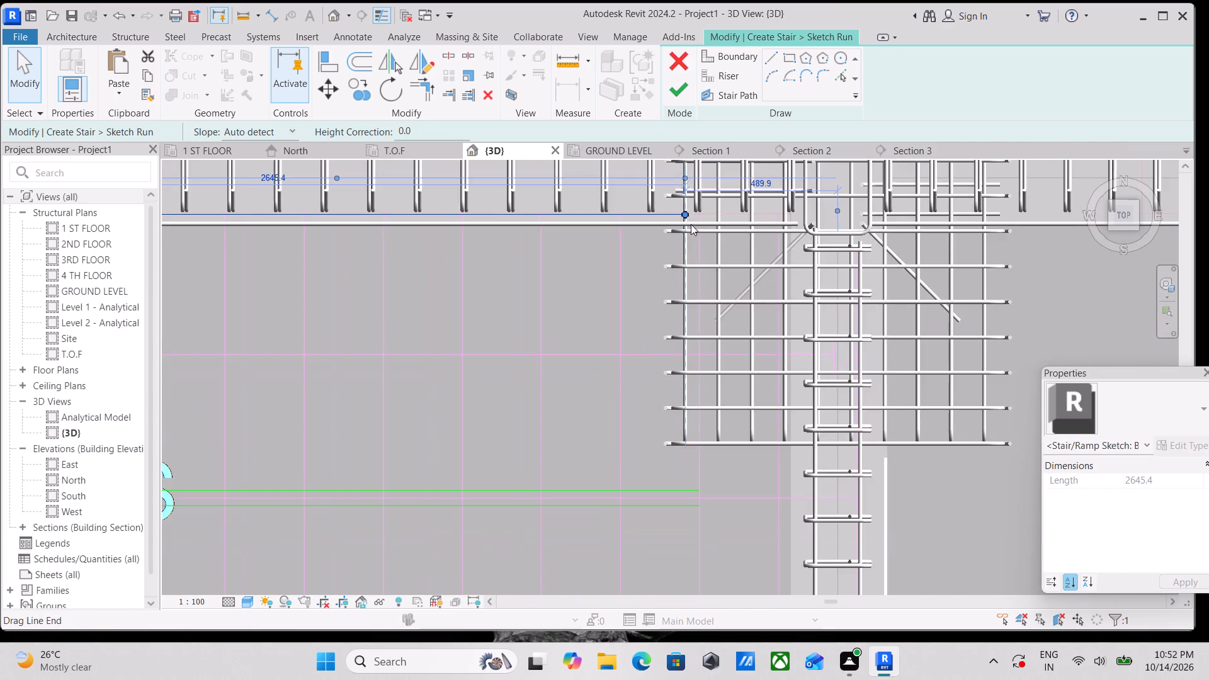
key(Escape)
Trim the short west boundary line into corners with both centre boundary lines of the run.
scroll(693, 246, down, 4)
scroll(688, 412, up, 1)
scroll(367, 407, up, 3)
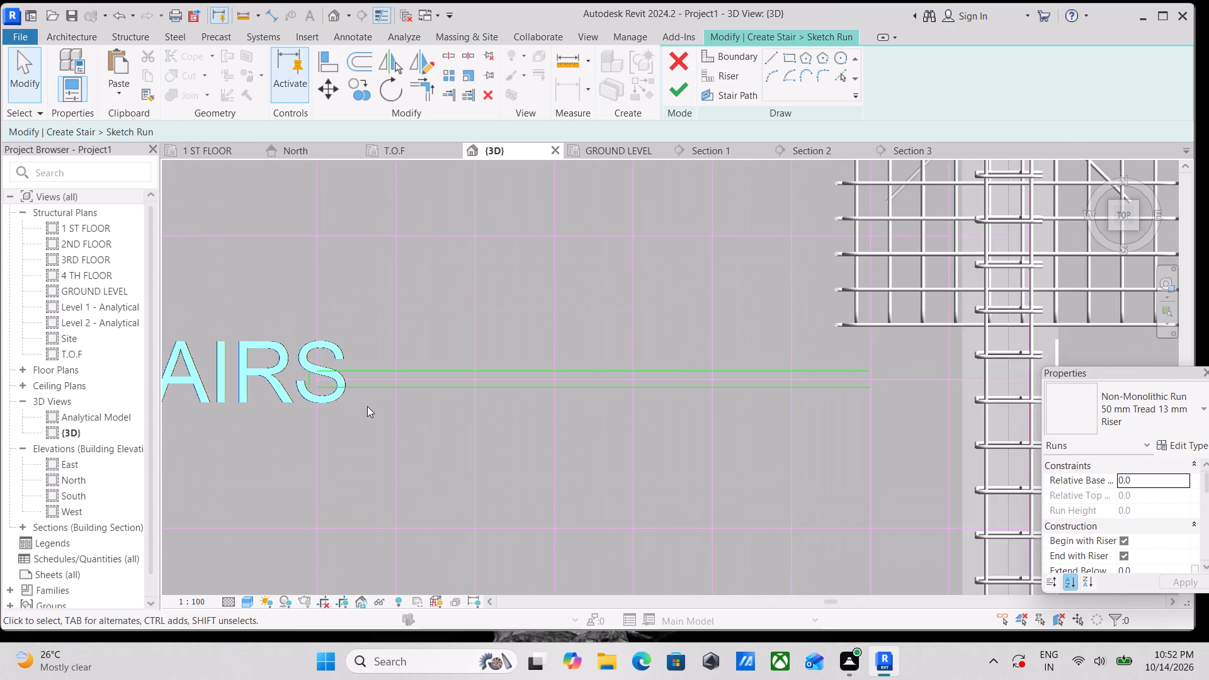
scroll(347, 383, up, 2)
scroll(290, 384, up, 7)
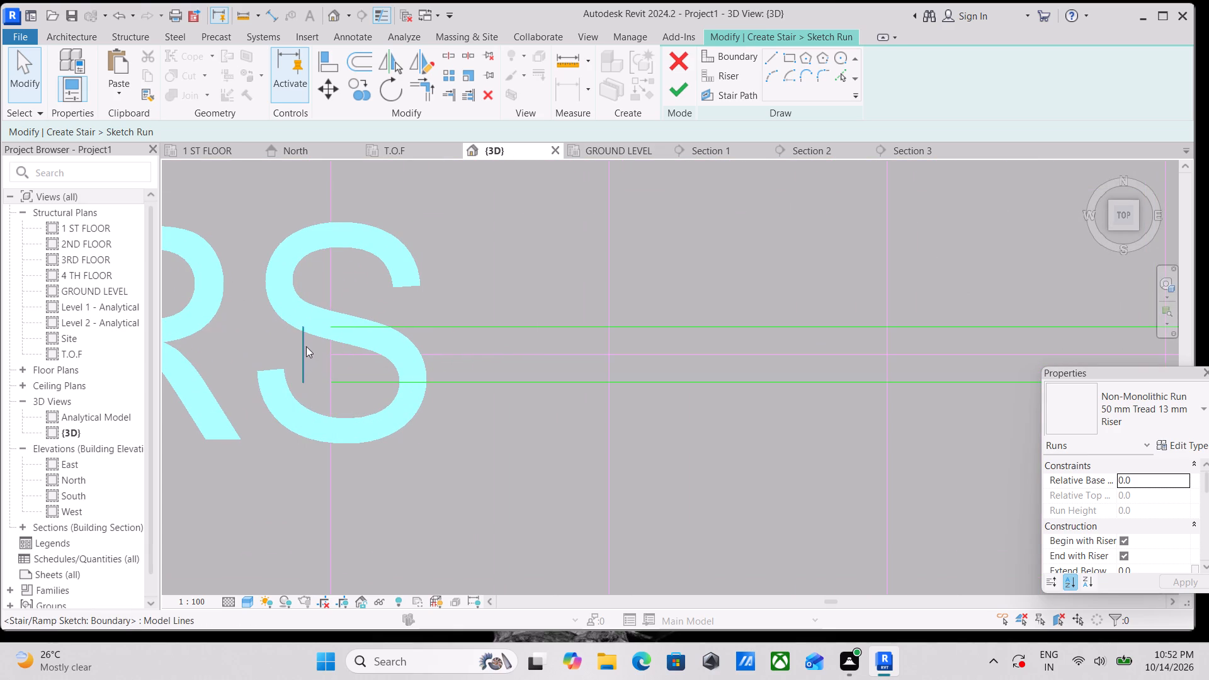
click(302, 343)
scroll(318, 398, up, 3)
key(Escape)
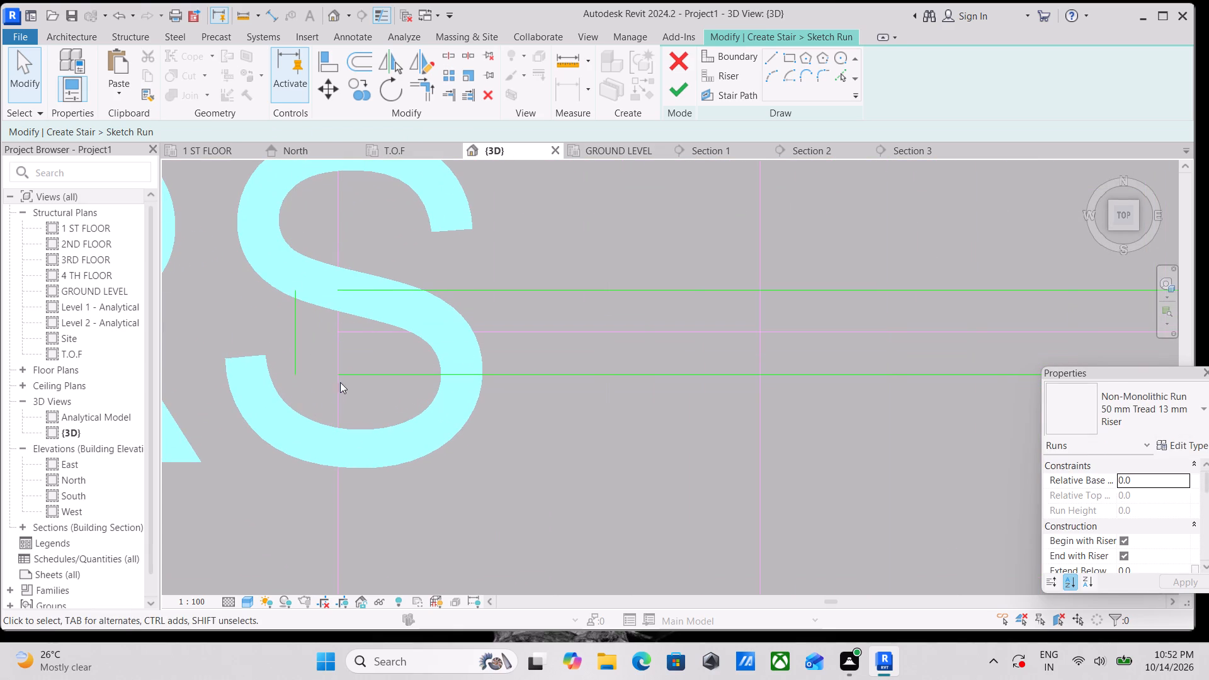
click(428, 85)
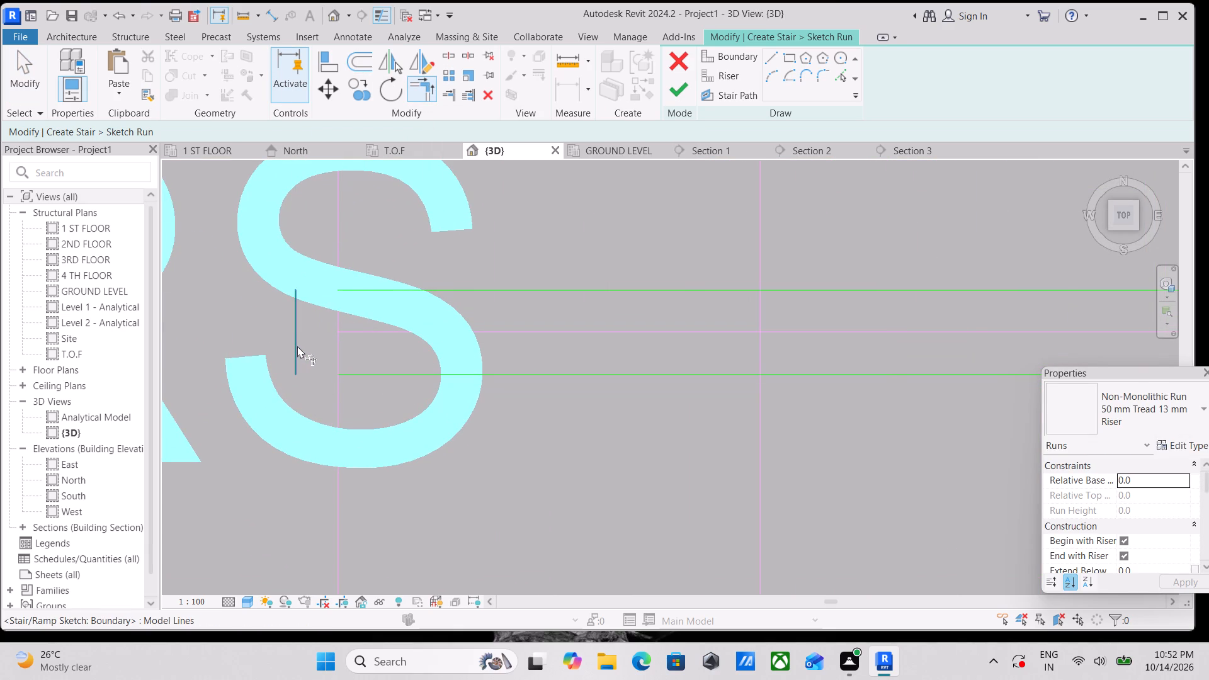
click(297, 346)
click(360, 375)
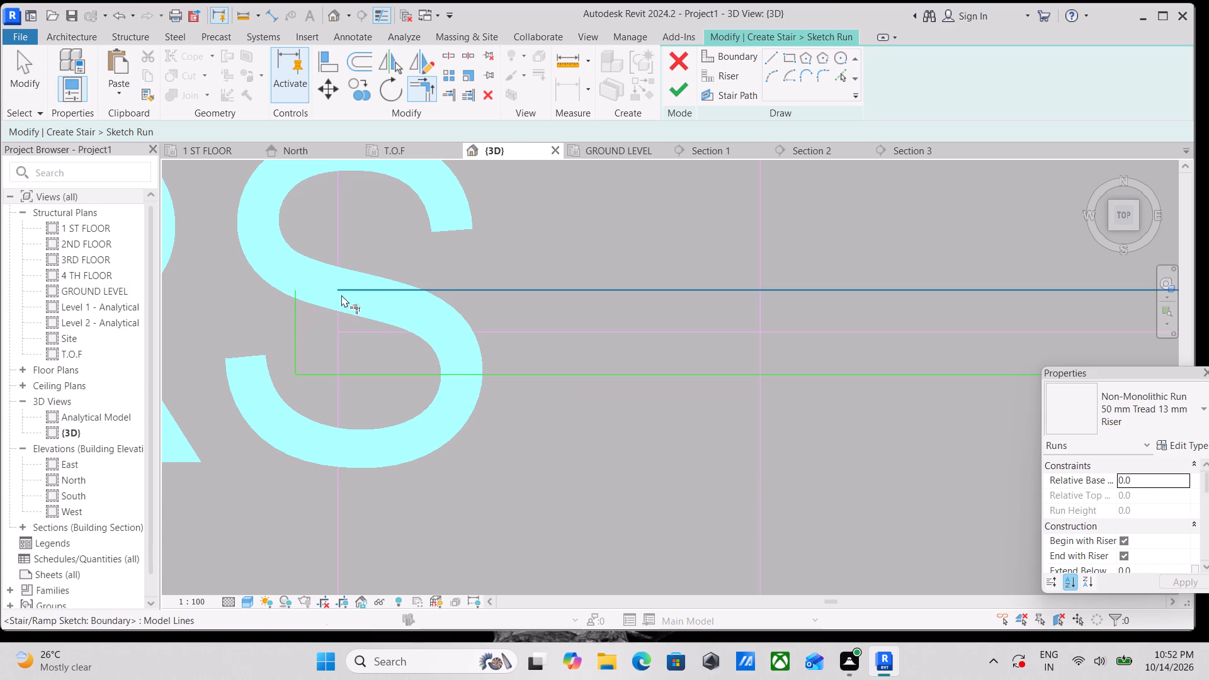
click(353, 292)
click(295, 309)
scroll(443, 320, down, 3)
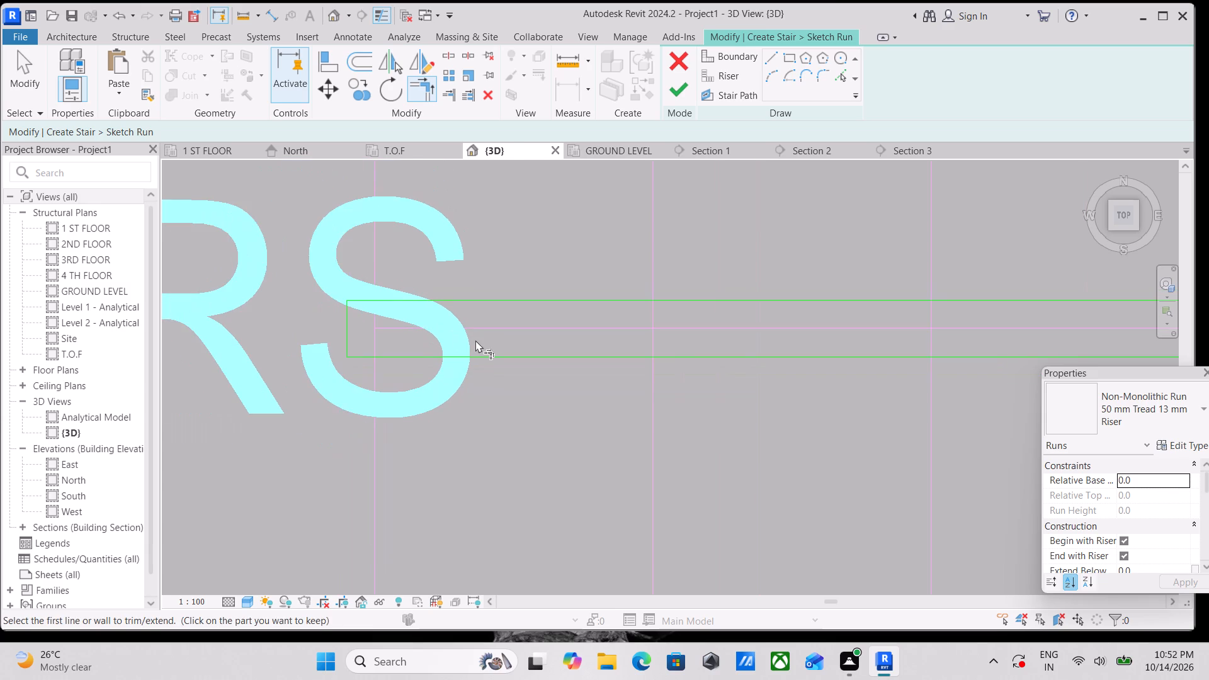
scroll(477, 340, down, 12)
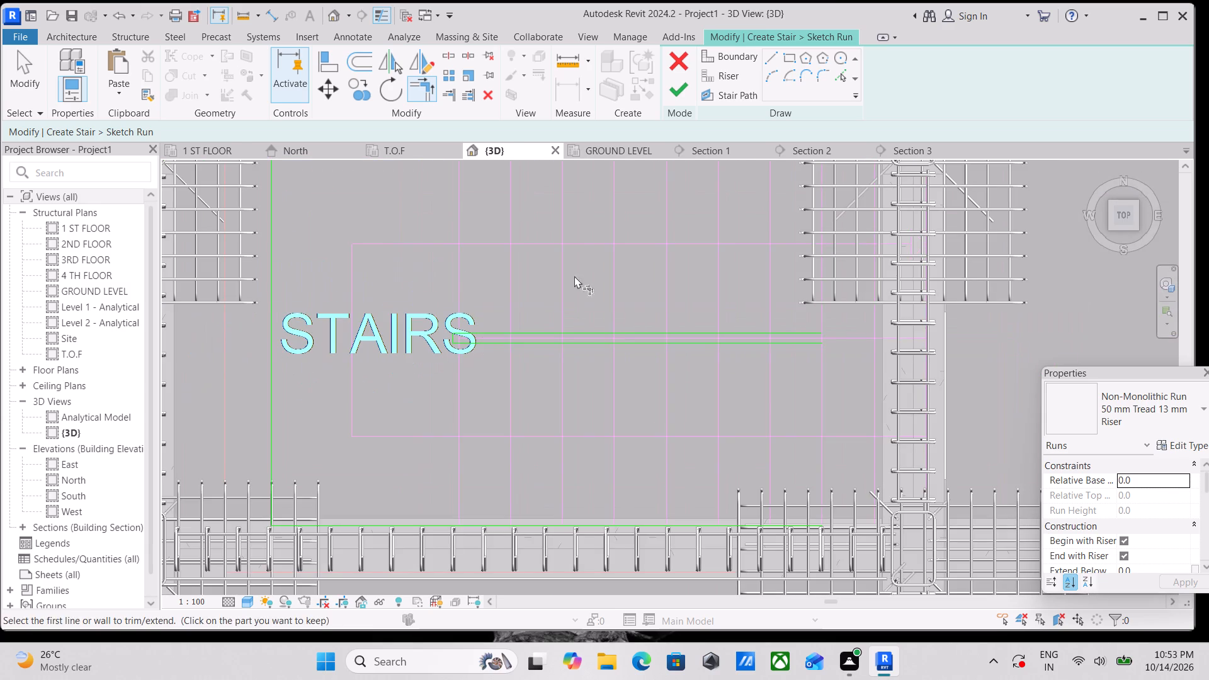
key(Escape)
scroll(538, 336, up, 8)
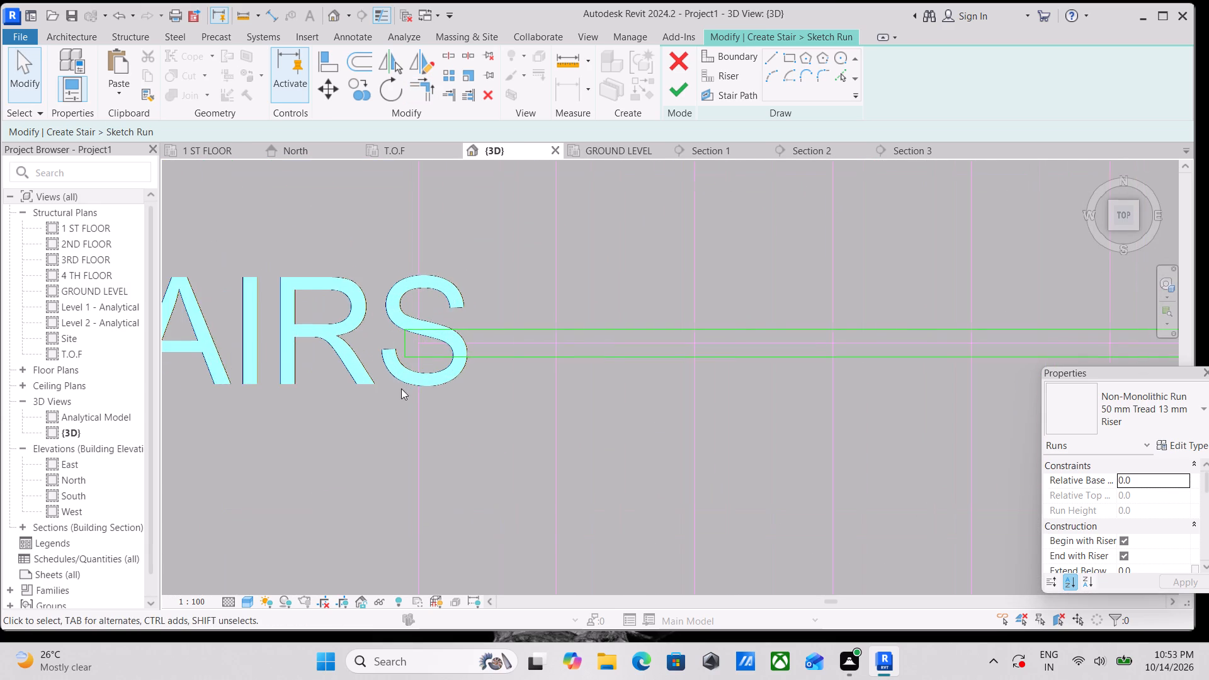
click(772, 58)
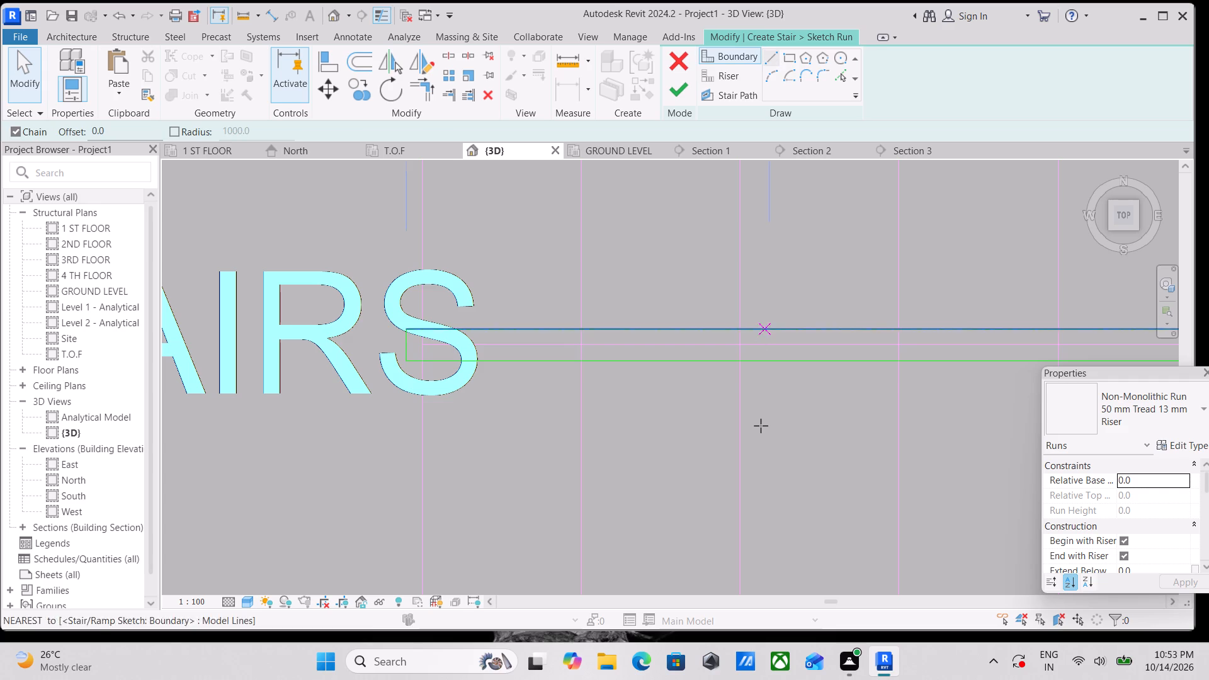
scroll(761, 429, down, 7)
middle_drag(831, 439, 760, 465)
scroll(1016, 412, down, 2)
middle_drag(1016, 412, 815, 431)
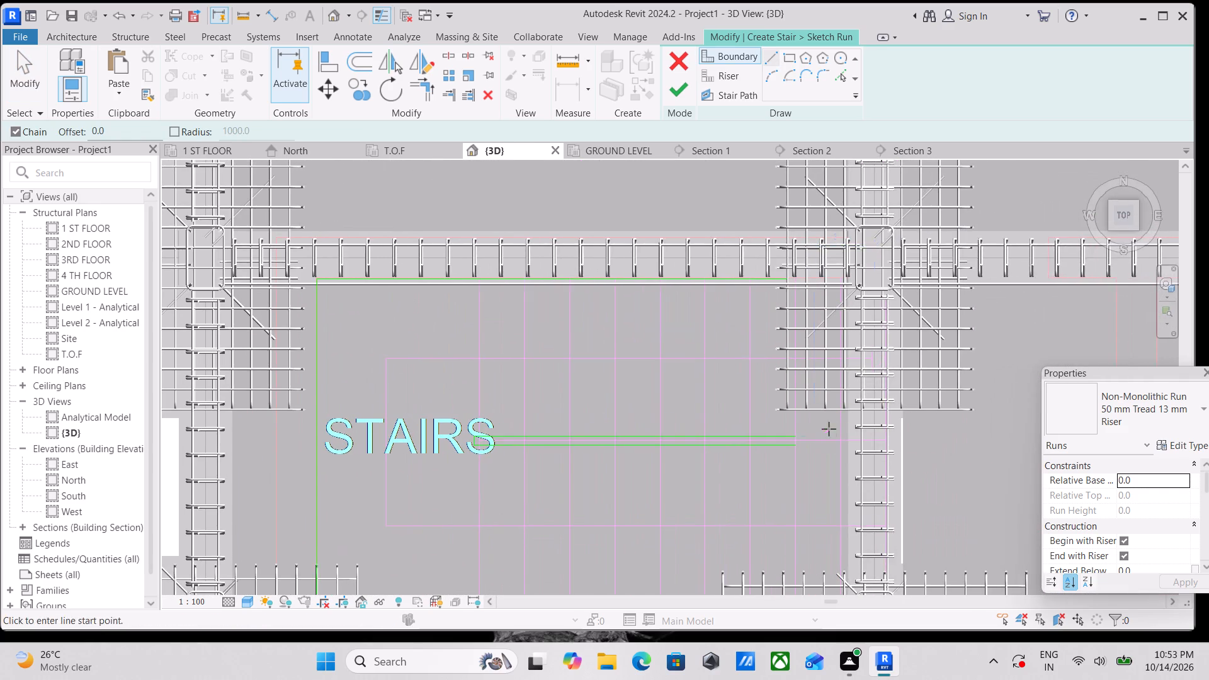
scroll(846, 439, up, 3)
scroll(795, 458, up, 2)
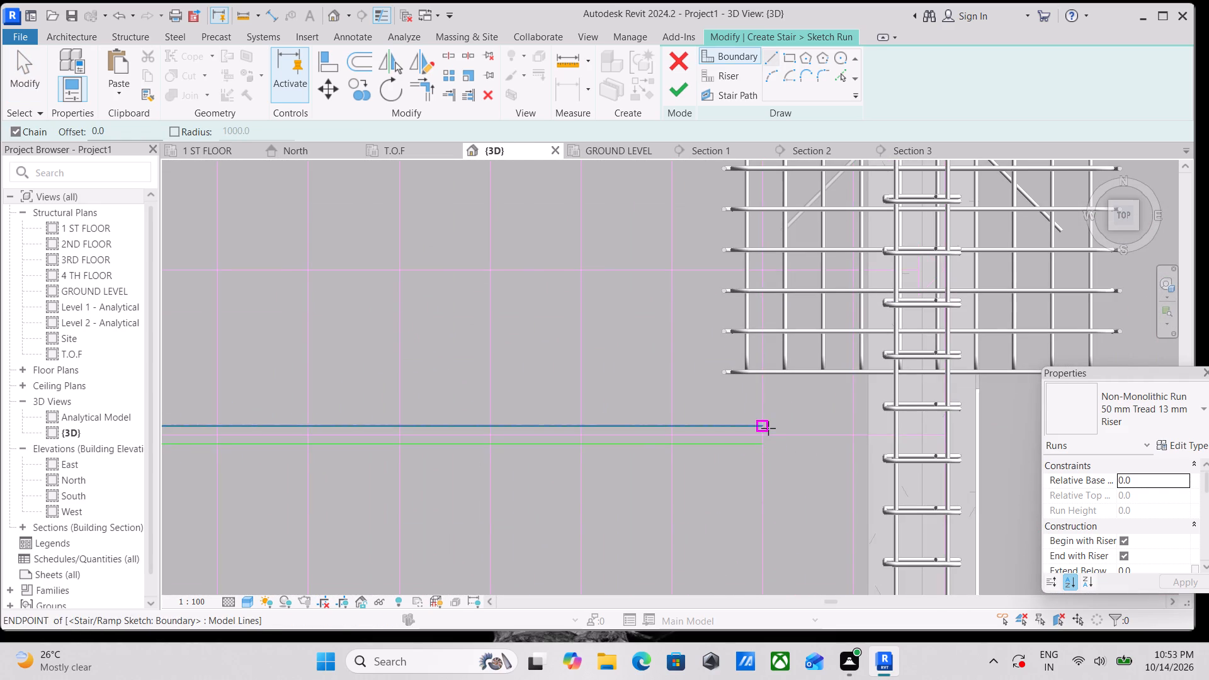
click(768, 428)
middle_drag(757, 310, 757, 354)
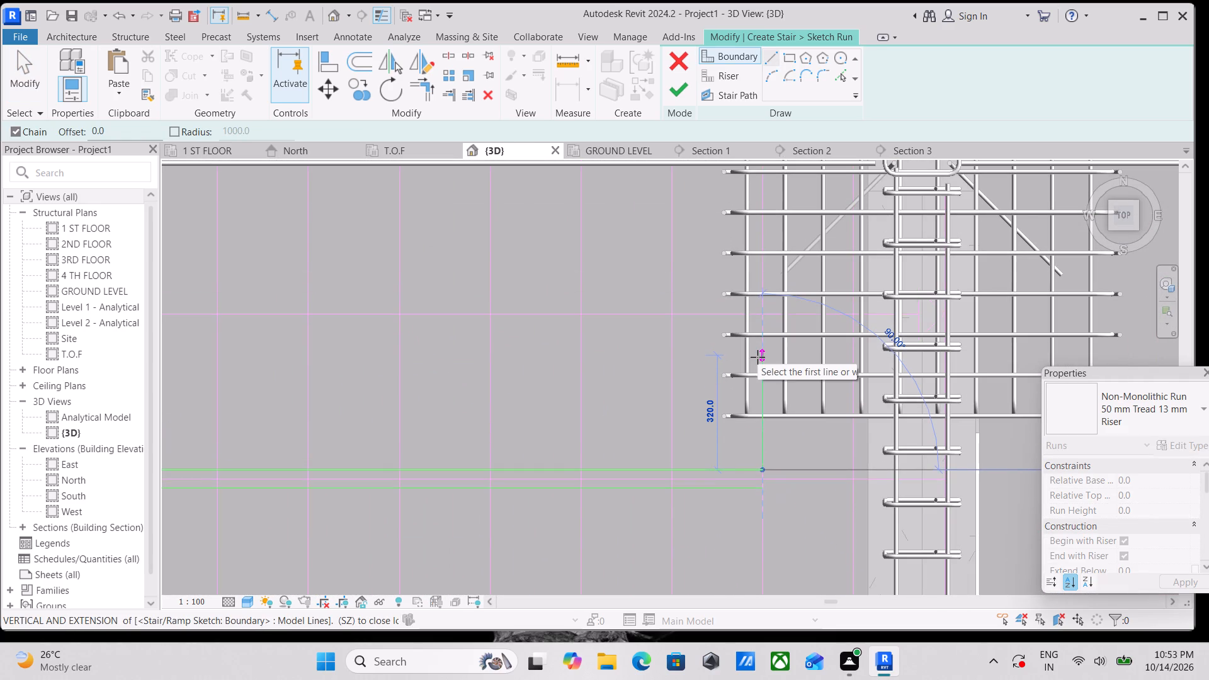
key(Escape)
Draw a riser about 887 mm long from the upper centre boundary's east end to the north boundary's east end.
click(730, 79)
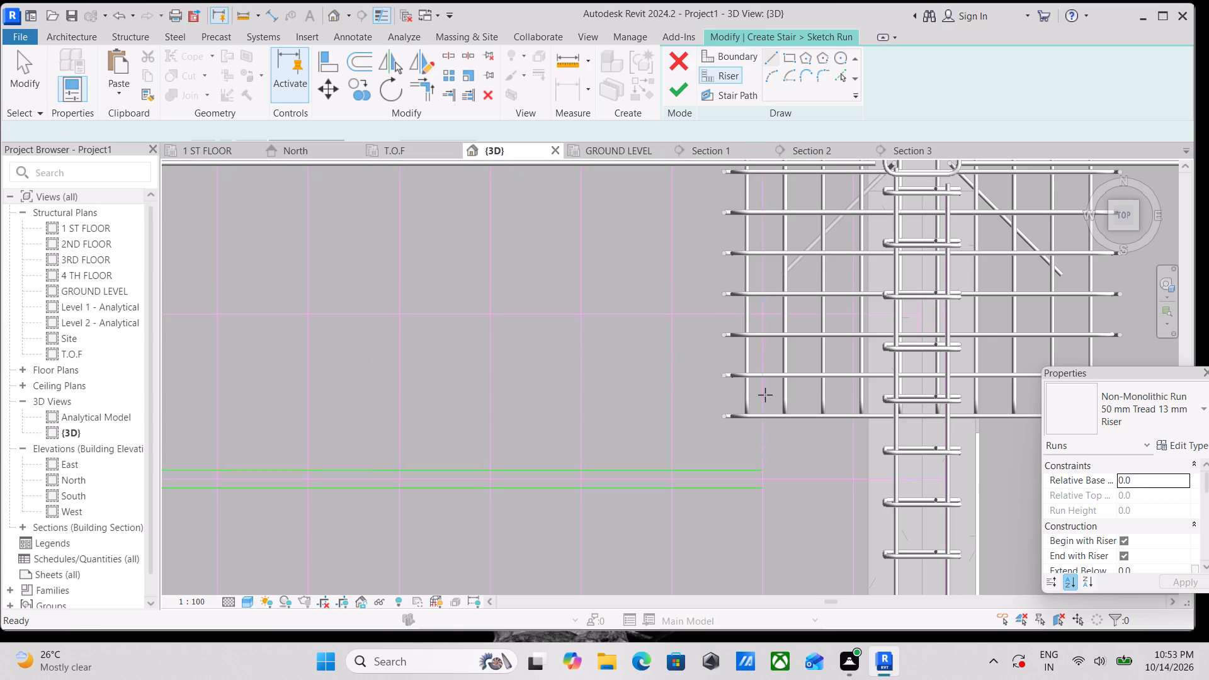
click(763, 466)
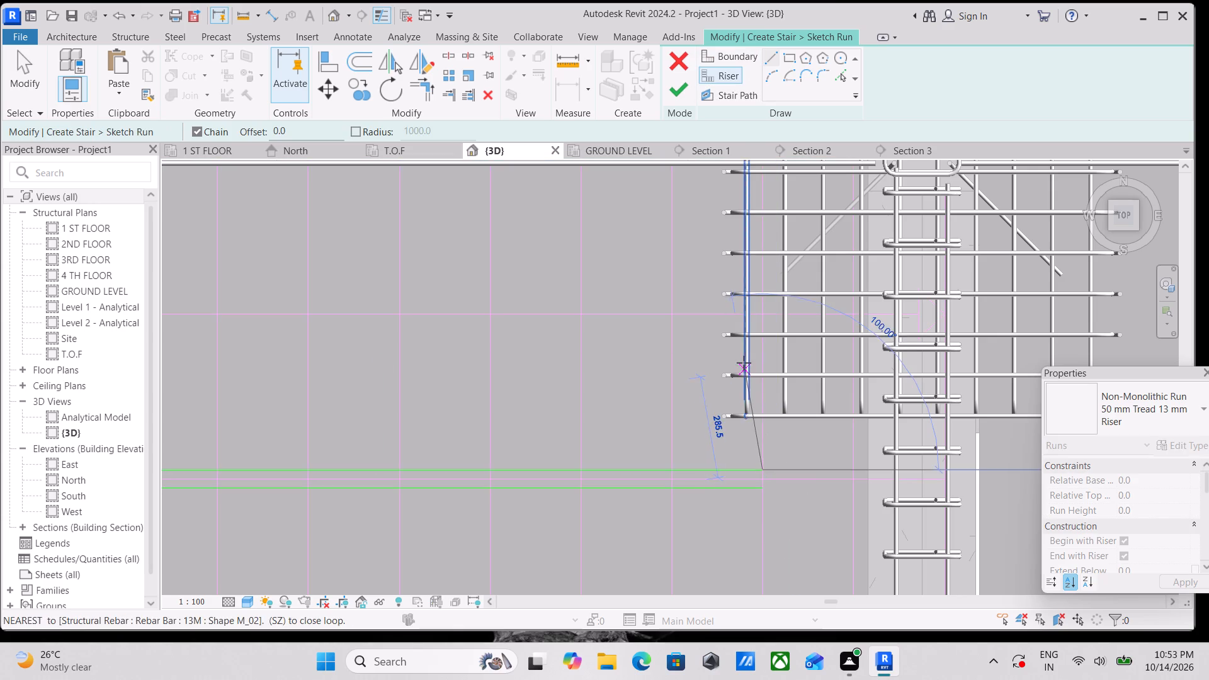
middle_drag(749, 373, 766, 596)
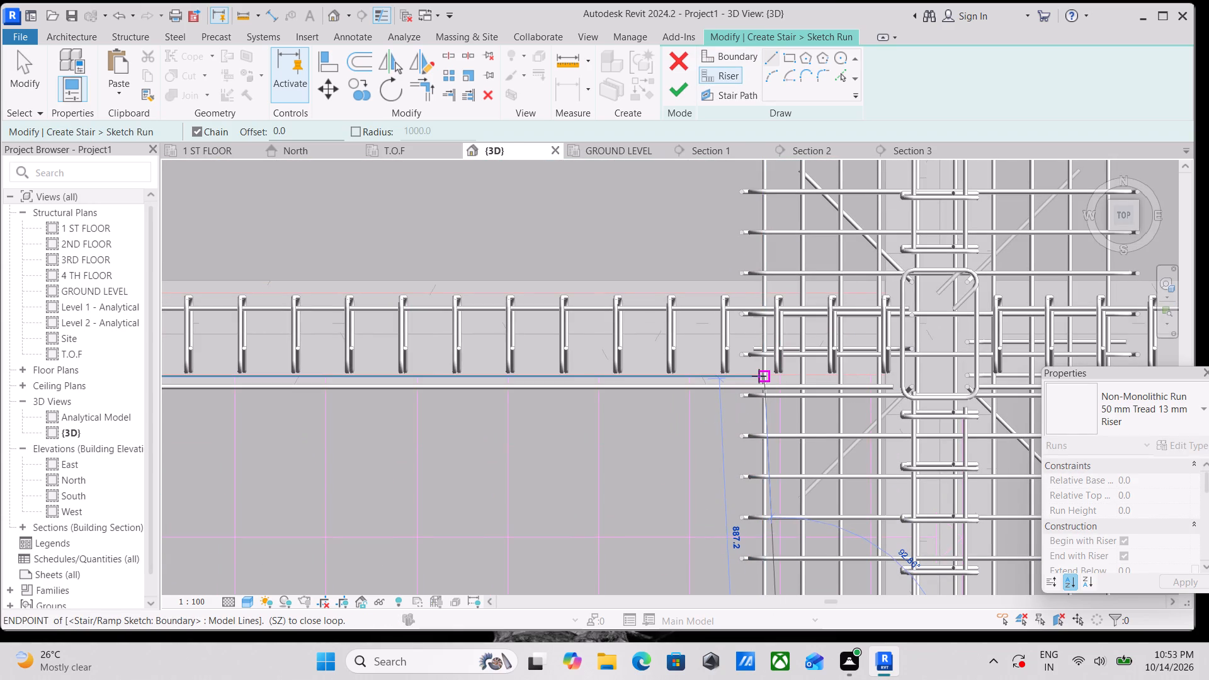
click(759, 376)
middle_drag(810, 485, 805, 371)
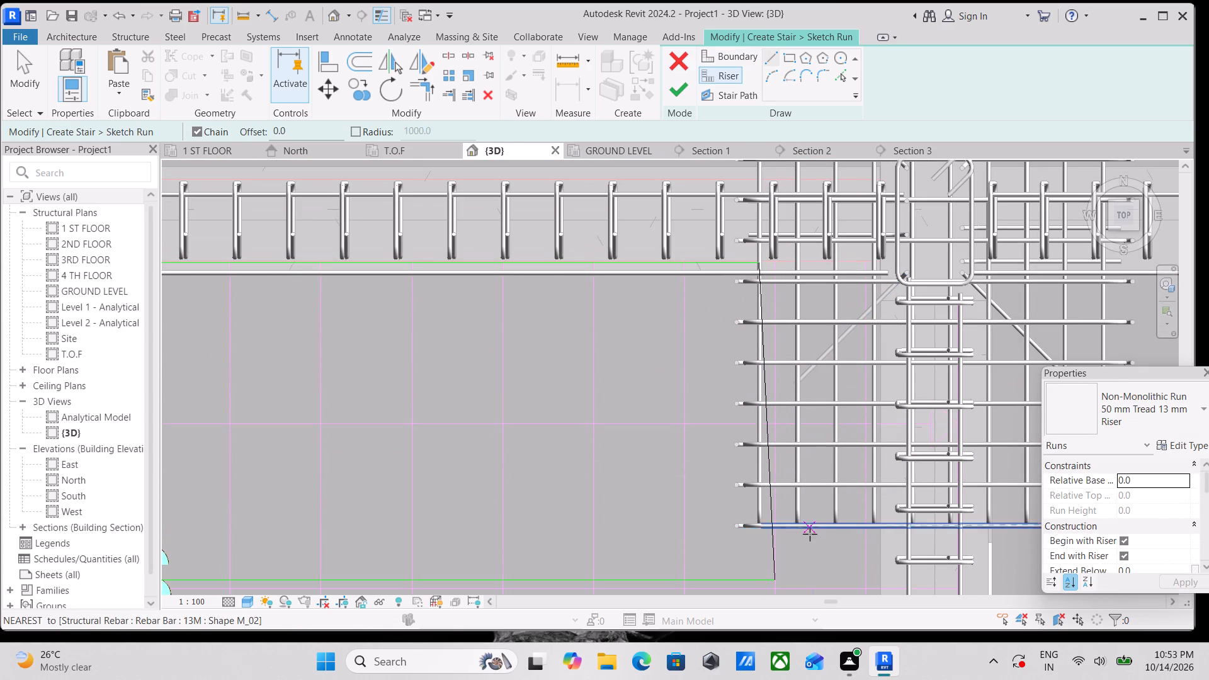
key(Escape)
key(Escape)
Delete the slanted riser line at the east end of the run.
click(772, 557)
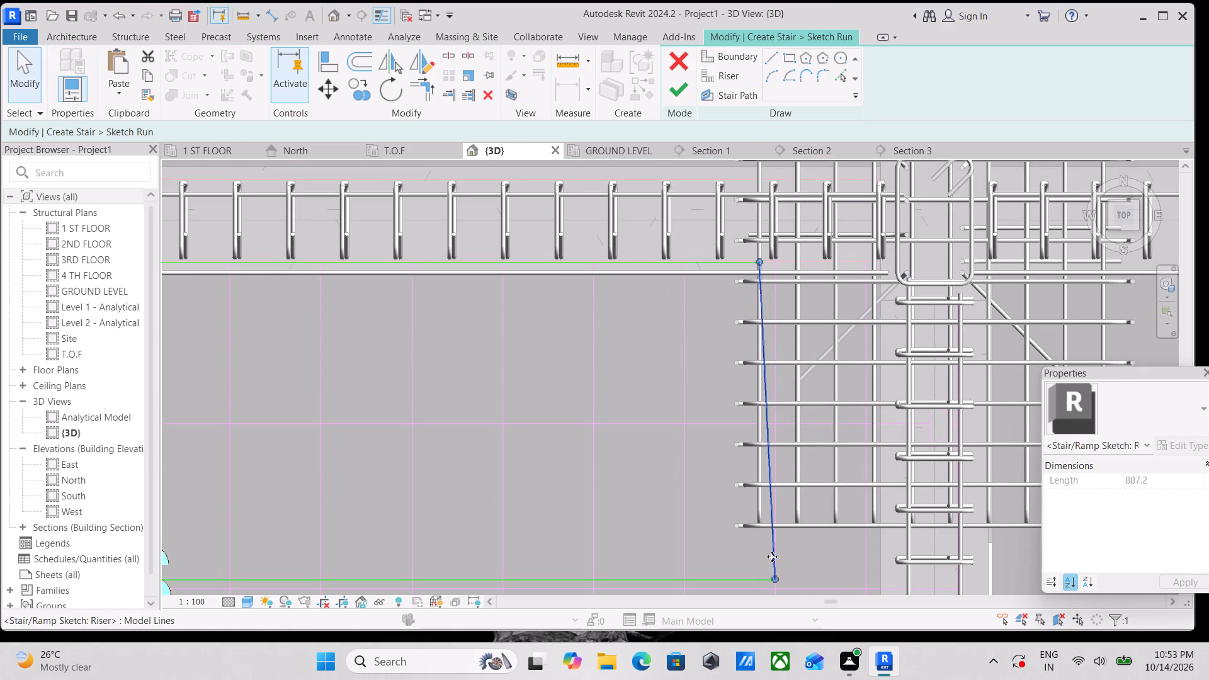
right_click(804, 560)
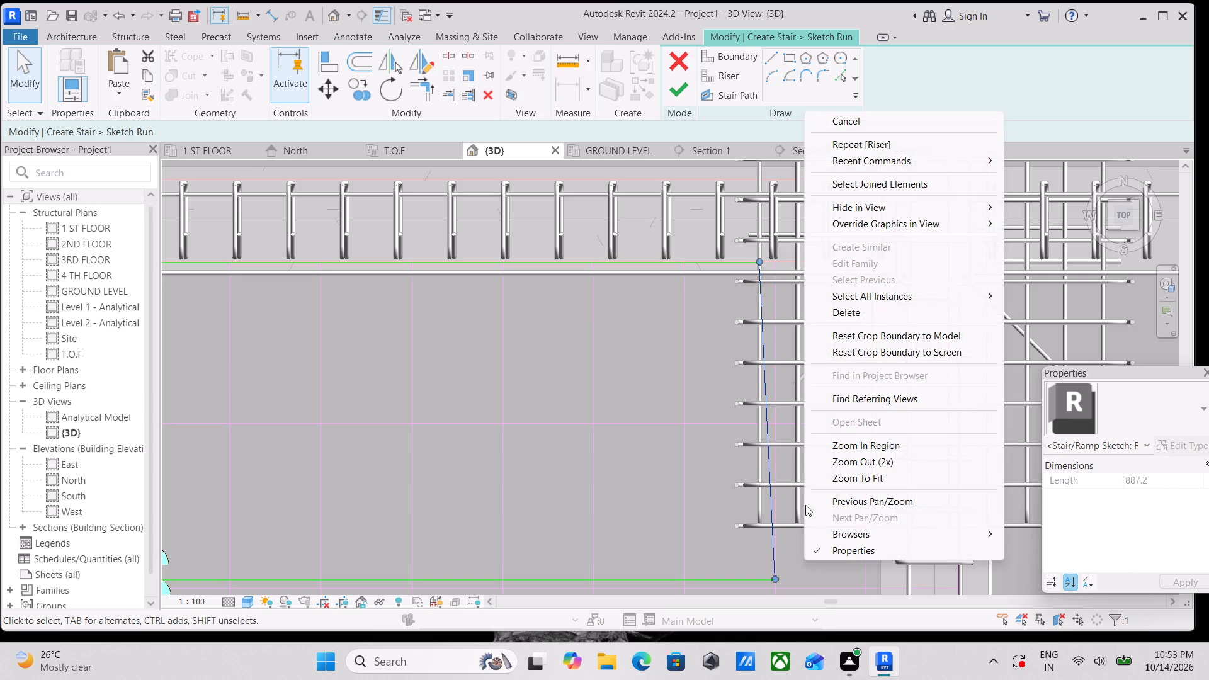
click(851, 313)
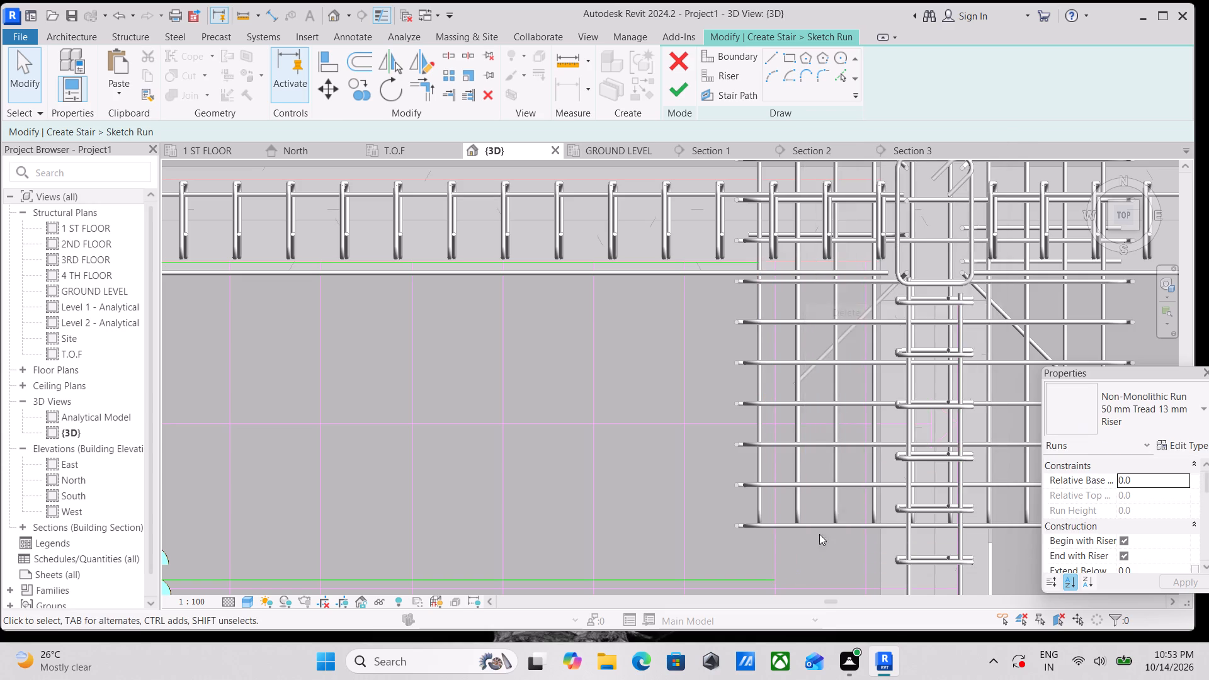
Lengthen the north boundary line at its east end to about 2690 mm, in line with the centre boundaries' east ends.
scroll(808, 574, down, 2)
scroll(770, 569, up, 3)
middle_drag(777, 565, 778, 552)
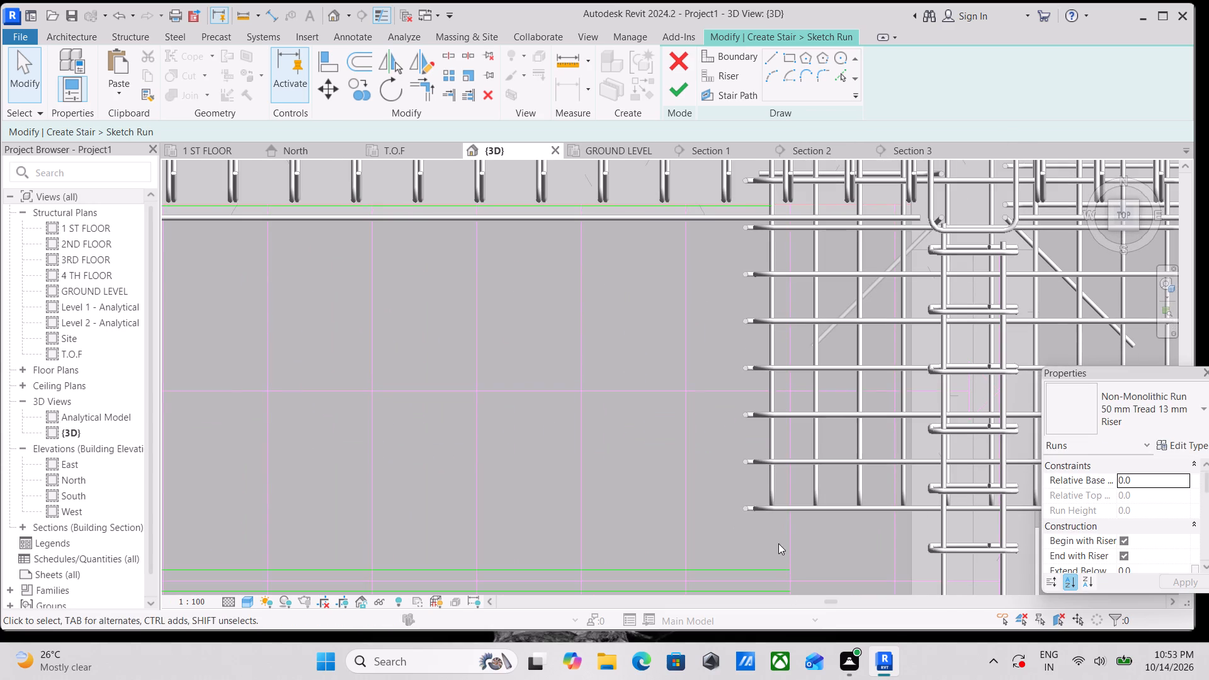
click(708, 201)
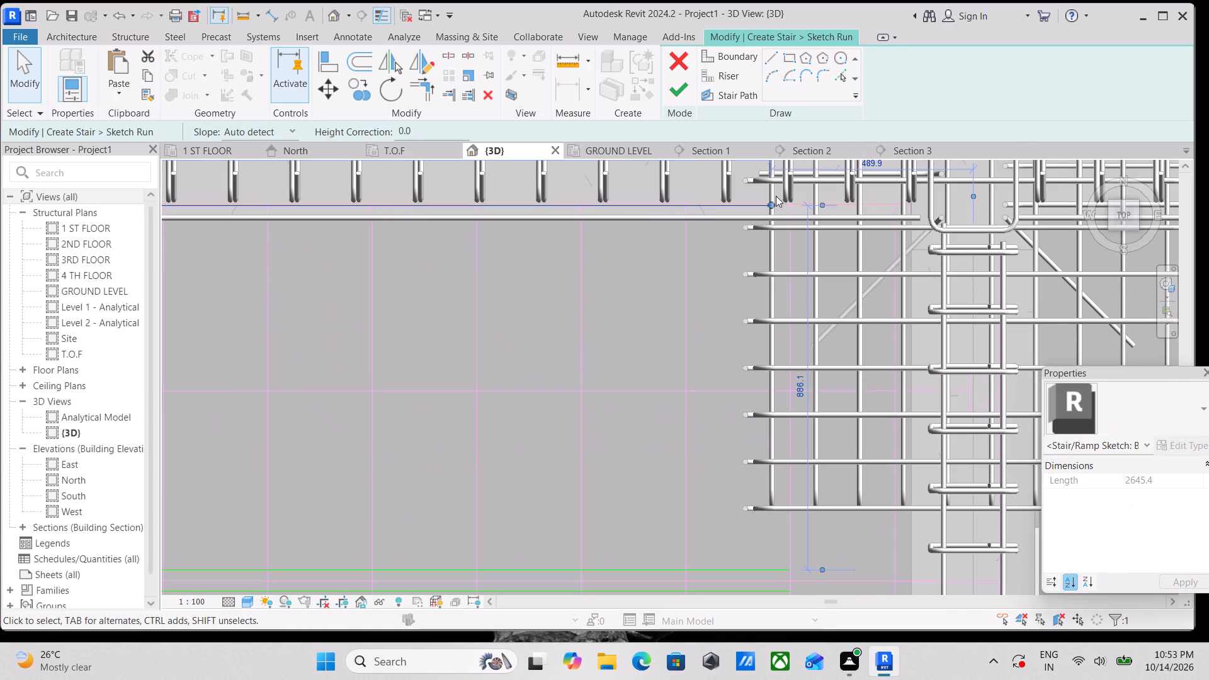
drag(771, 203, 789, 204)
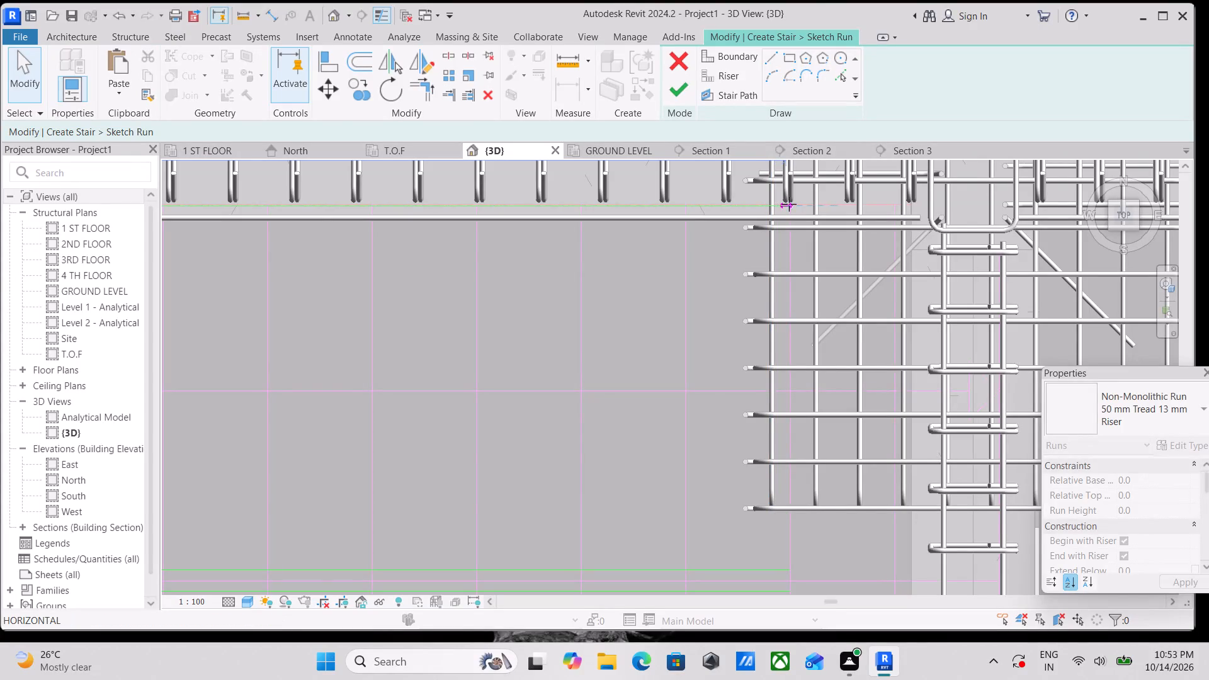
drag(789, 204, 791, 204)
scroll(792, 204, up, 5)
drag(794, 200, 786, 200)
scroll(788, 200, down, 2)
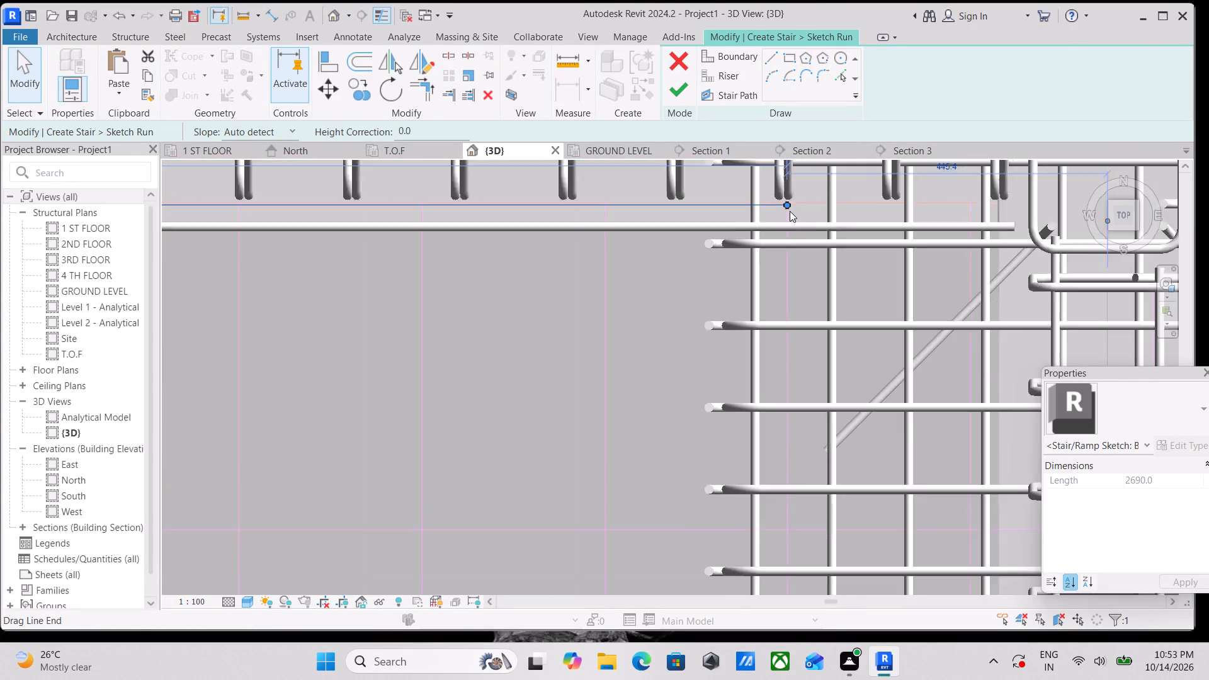
Examine the run sketch in 3D against the footings, the T.O.F and GROUND LEVEL levels and the CAD stair plan.
scroll(790, 211, down, 12)
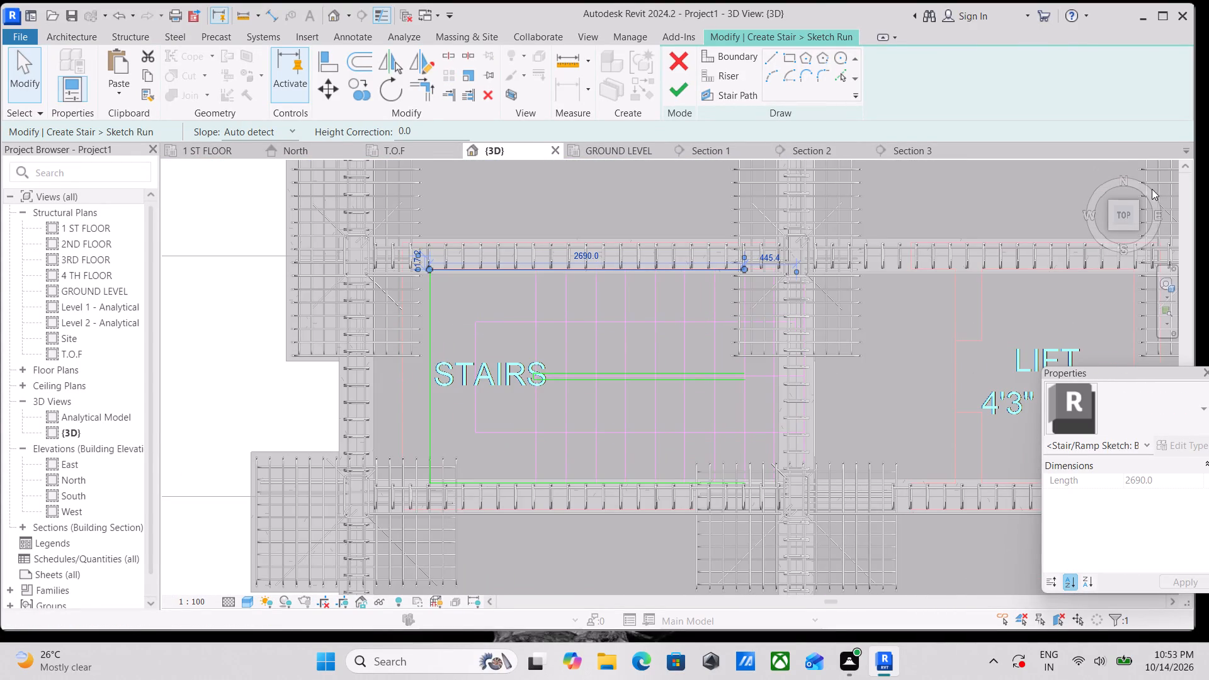
click(1137, 227)
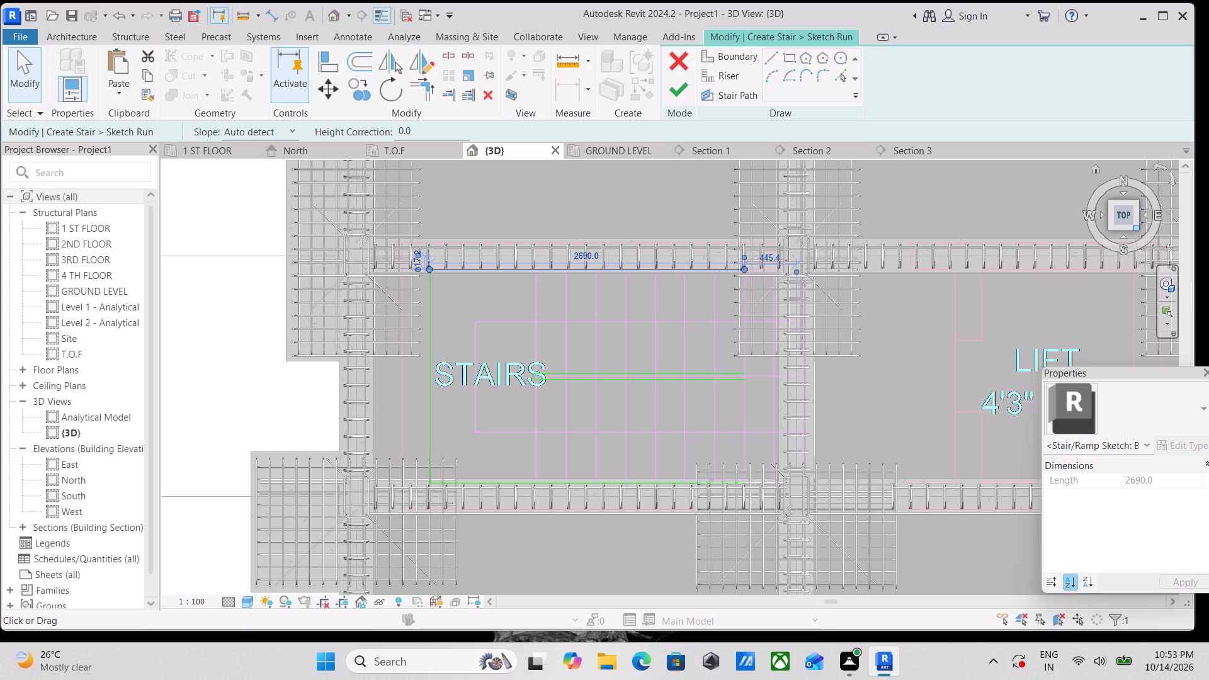
scroll(926, 331, down, 6)
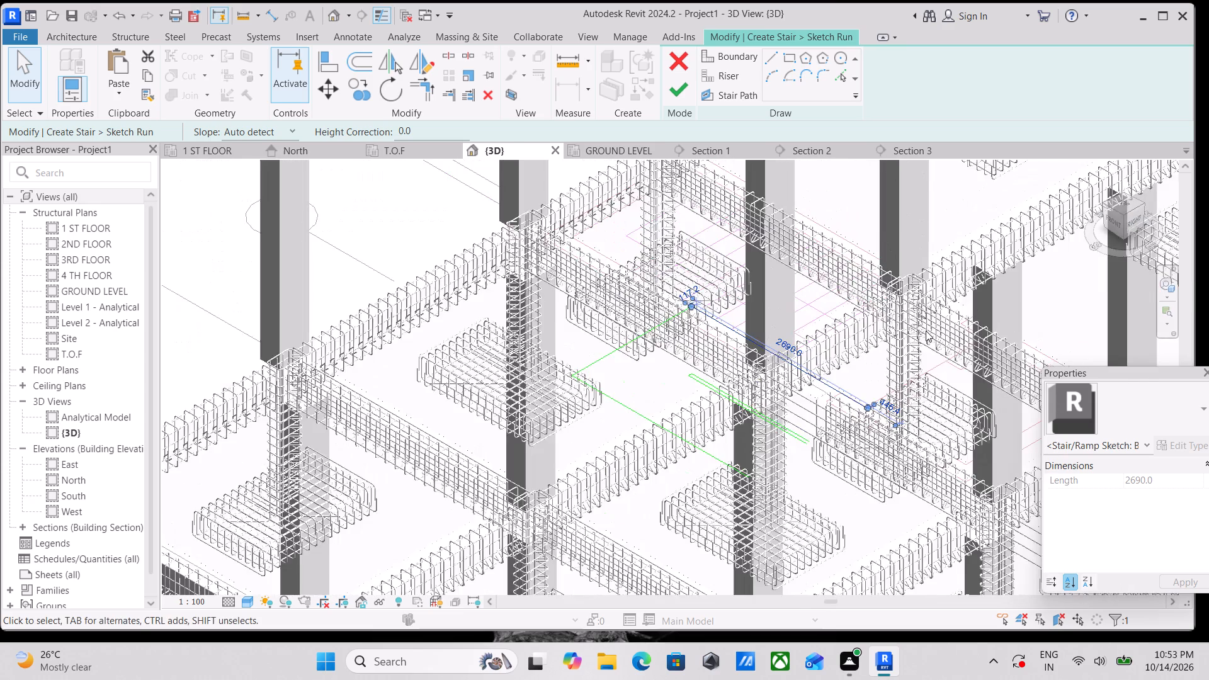
scroll(926, 331, down, 6)
scroll(910, 369, up, 2)
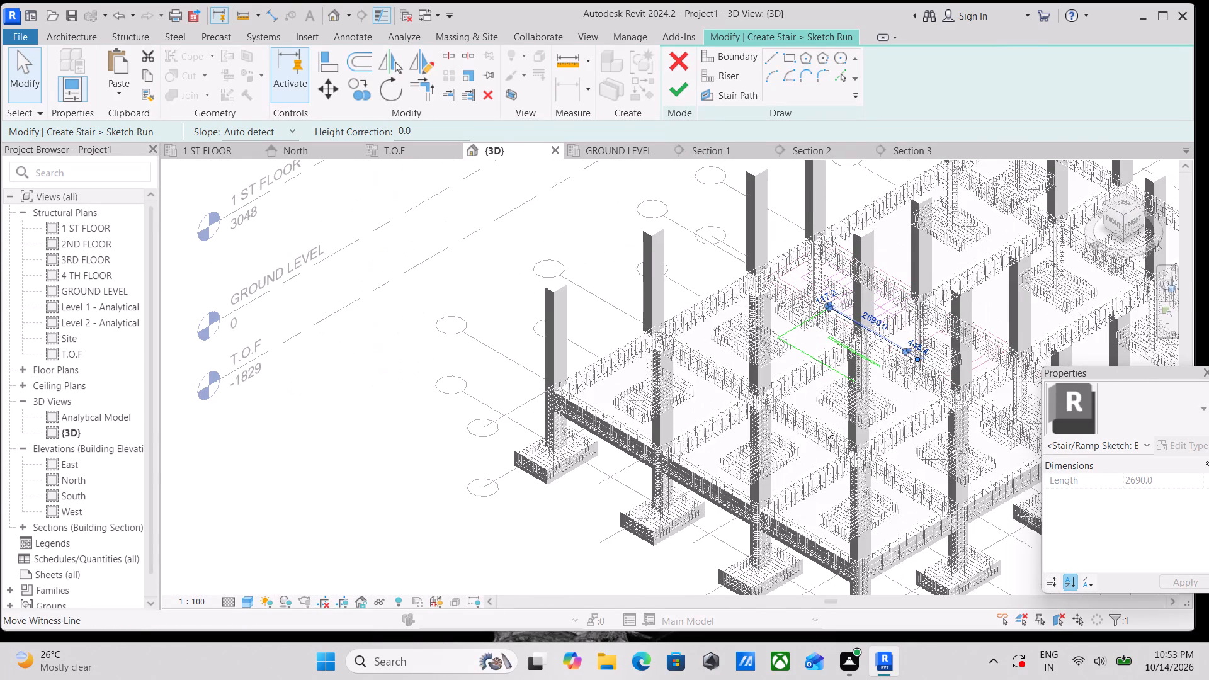
shift+middle_drag(788, 470, 933, 275)
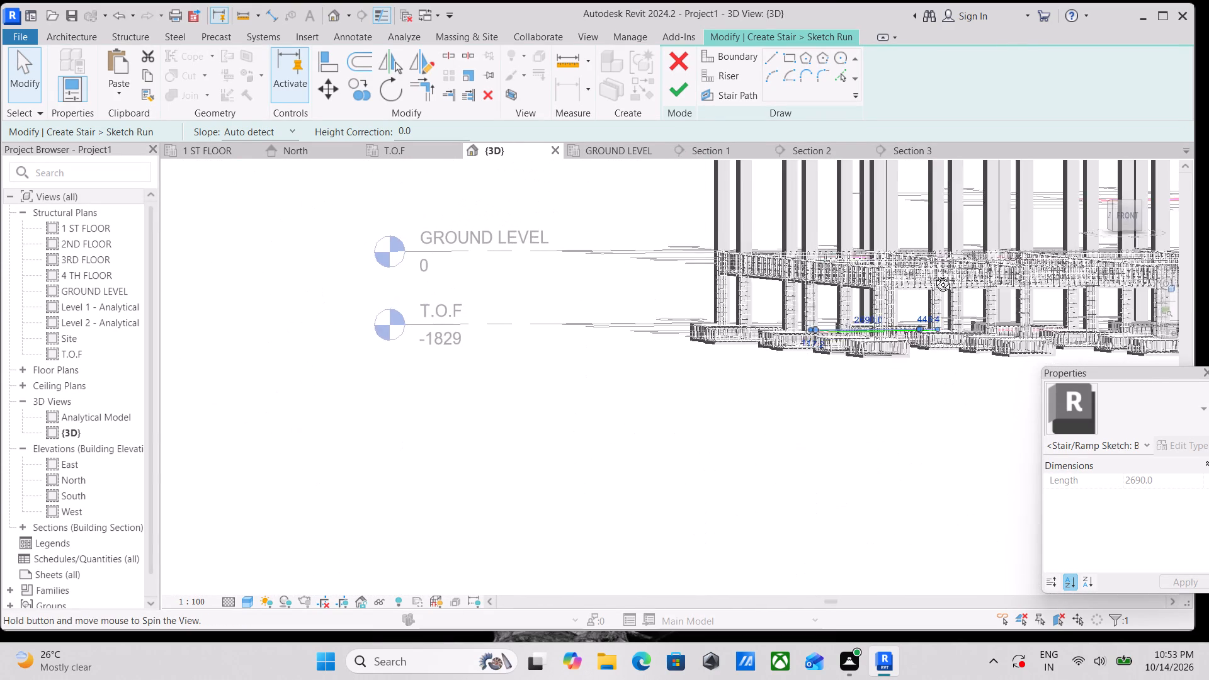
shift+middle_drag(933, 275, 907, 432)
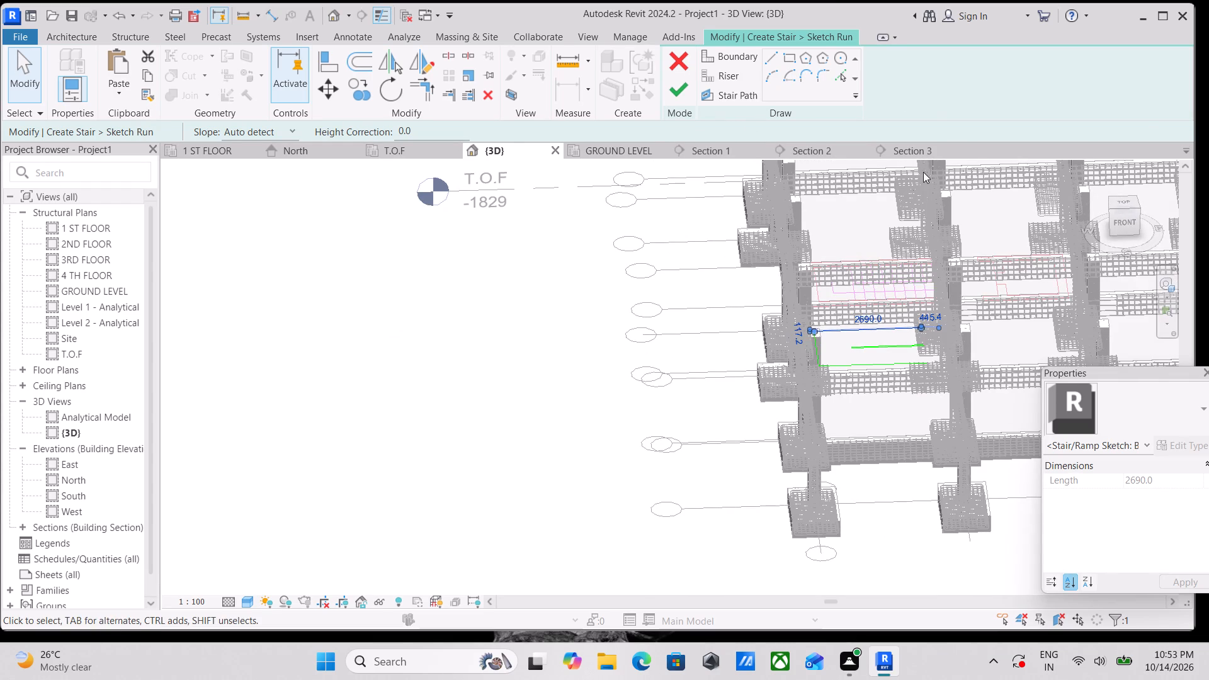
click(1121, 203)
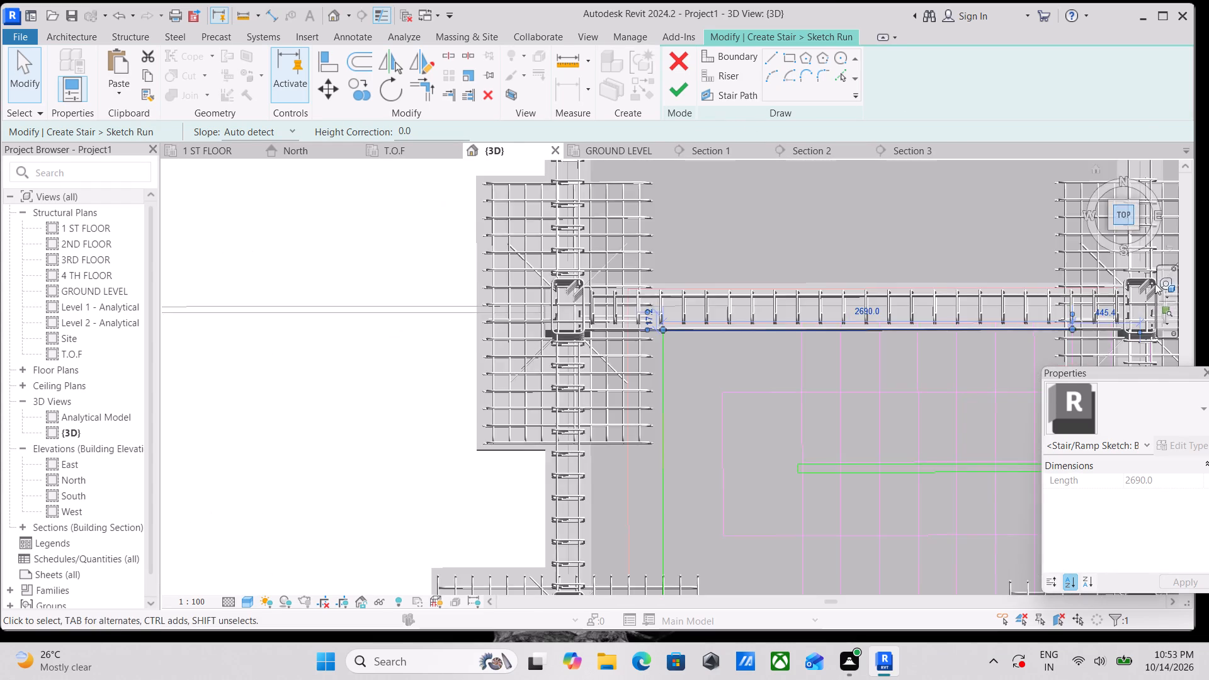
scroll(988, 408, down, 4)
scroll(913, 428, down, 4)
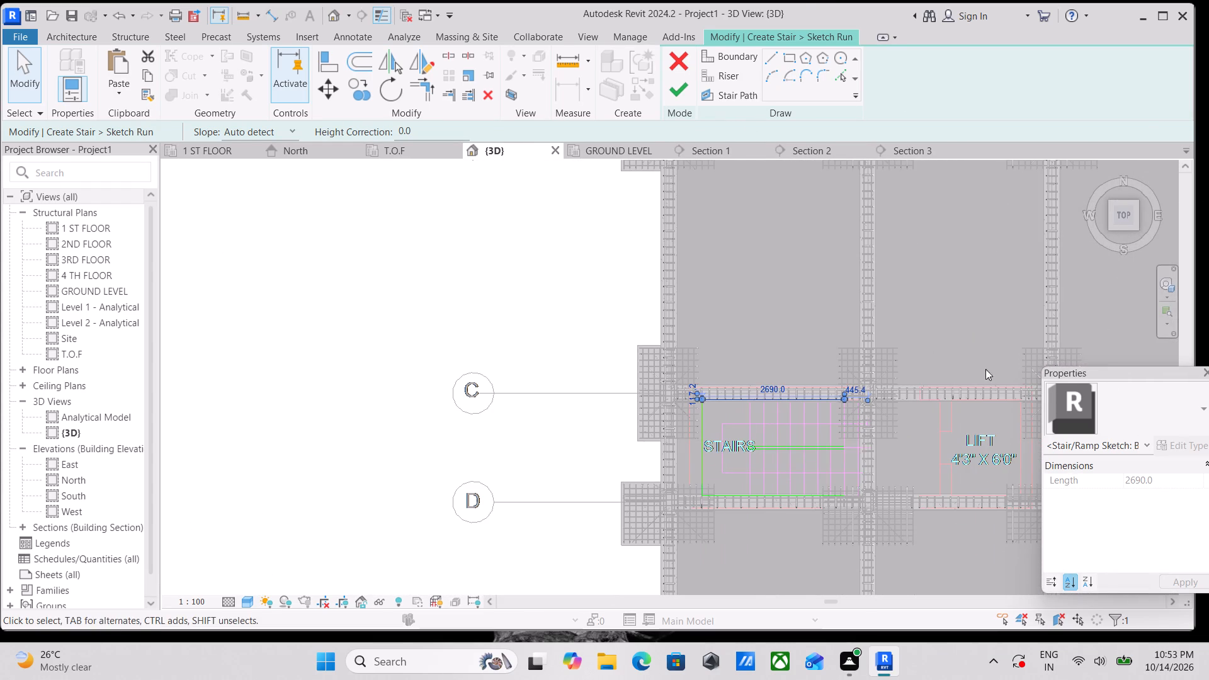
Discard the run sketch and cancel creating the stair.
click(675, 60)
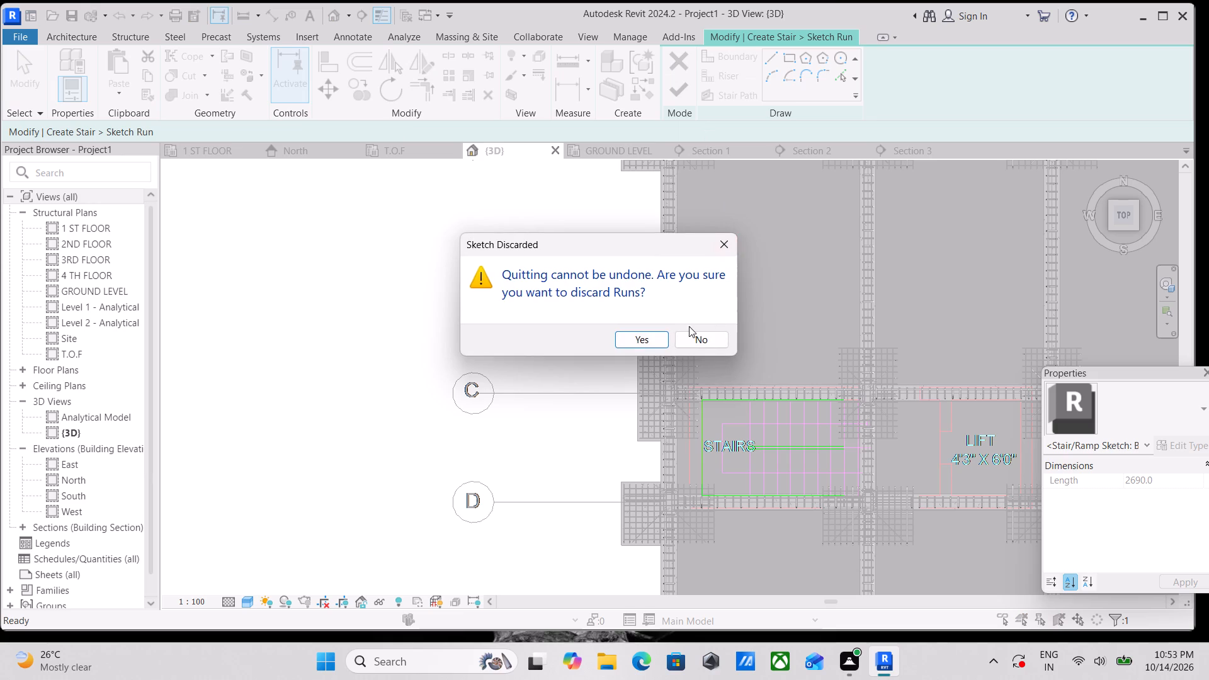
click(639, 339)
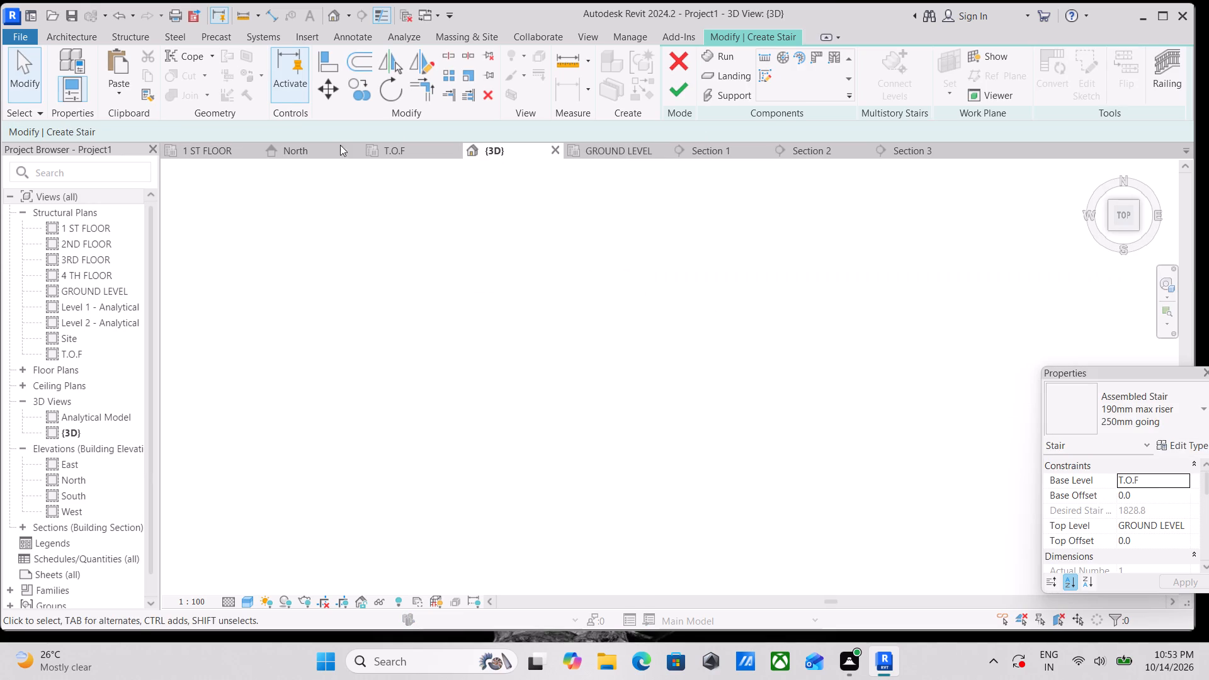
click(687, 53)
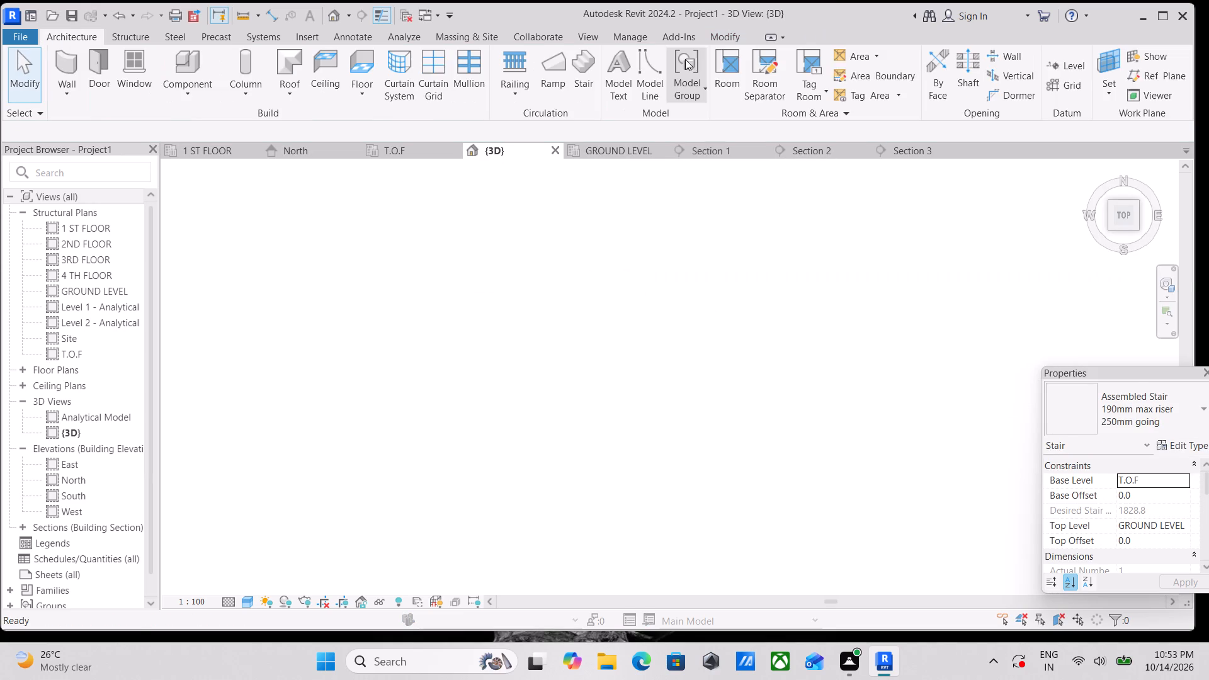
Open the GROUND LEVEL structural plan.
click(627, 147)
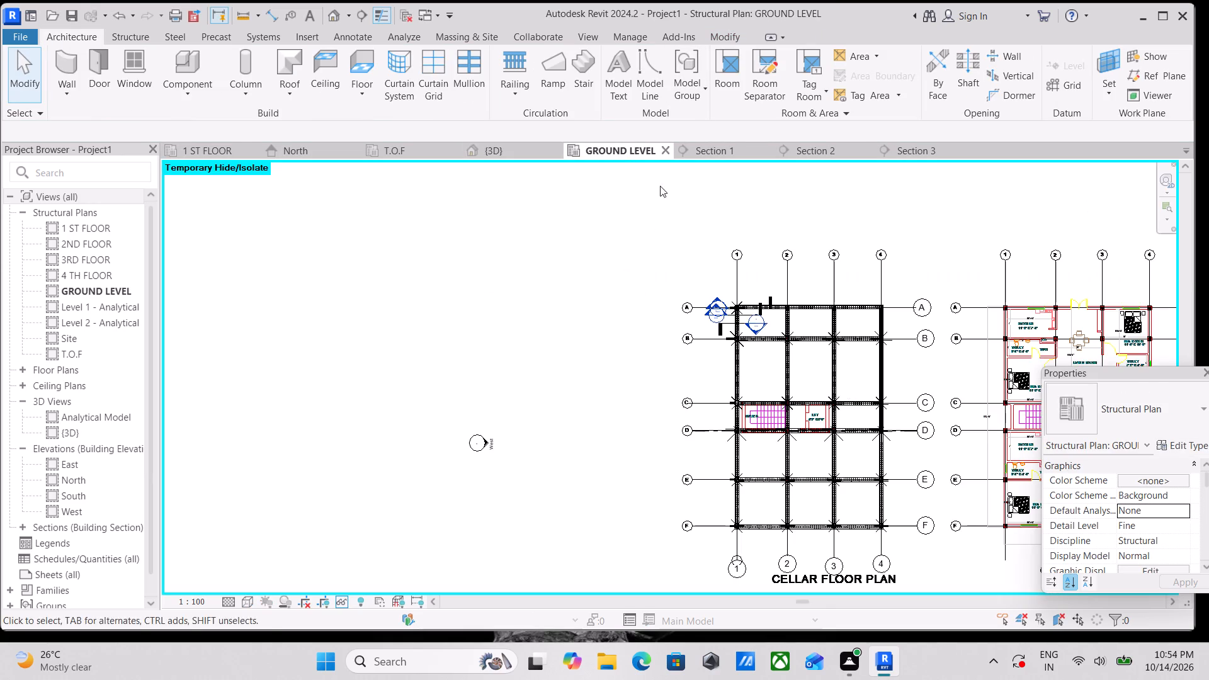
Examine the stair bay between grids C and D on the plan, including the CAD stair lines, beams and columns.
scroll(837, 407, up, 4)
scroll(747, 445, up, 12)
scroll(673, 344, up, 3)
scroll(797, 346, down, 3)
middle_drag(797, 346, 679, 334)
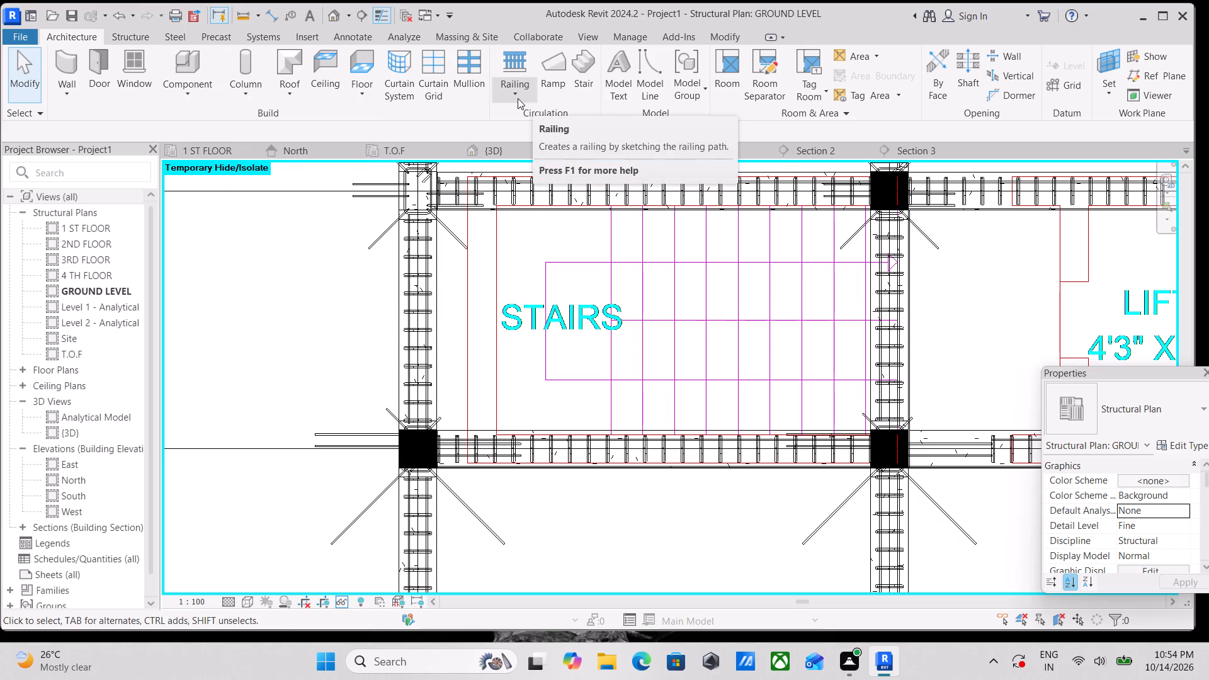
scroll(603, 312, down, 2)
middle_drag(603, 317, 642, 430)
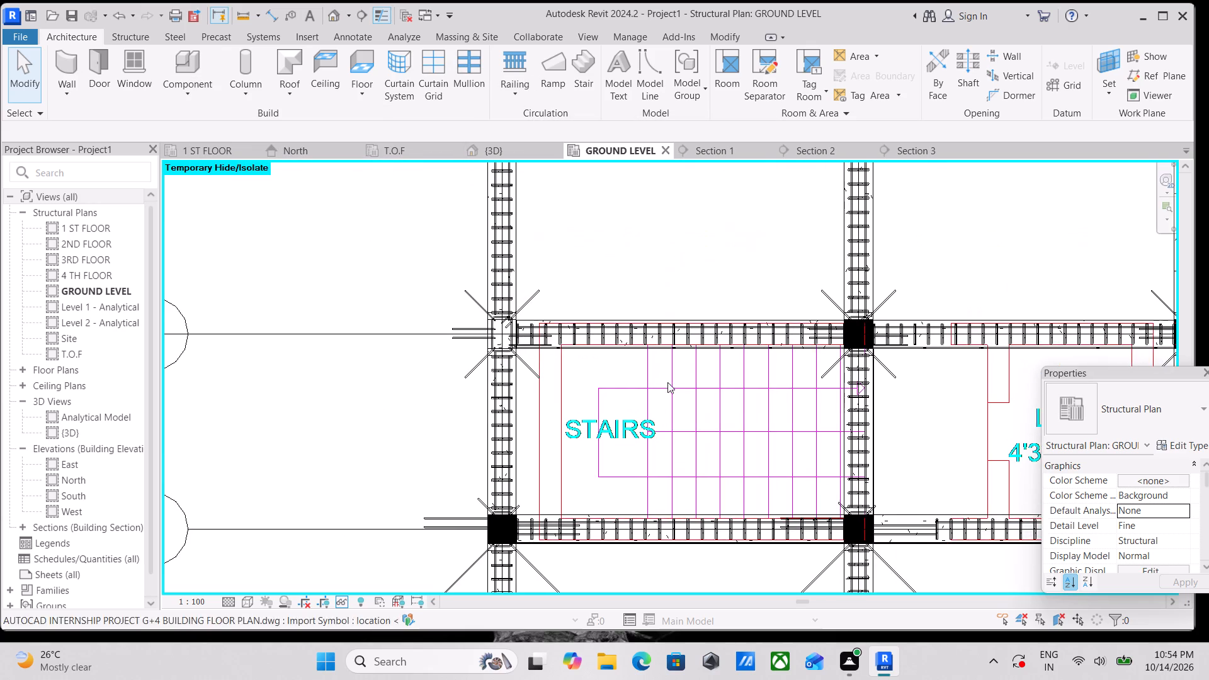
scroll(752, 416, up, 2)
middle_drag(761, 435, 761, 337)
scroll(761, 332, up, 1)
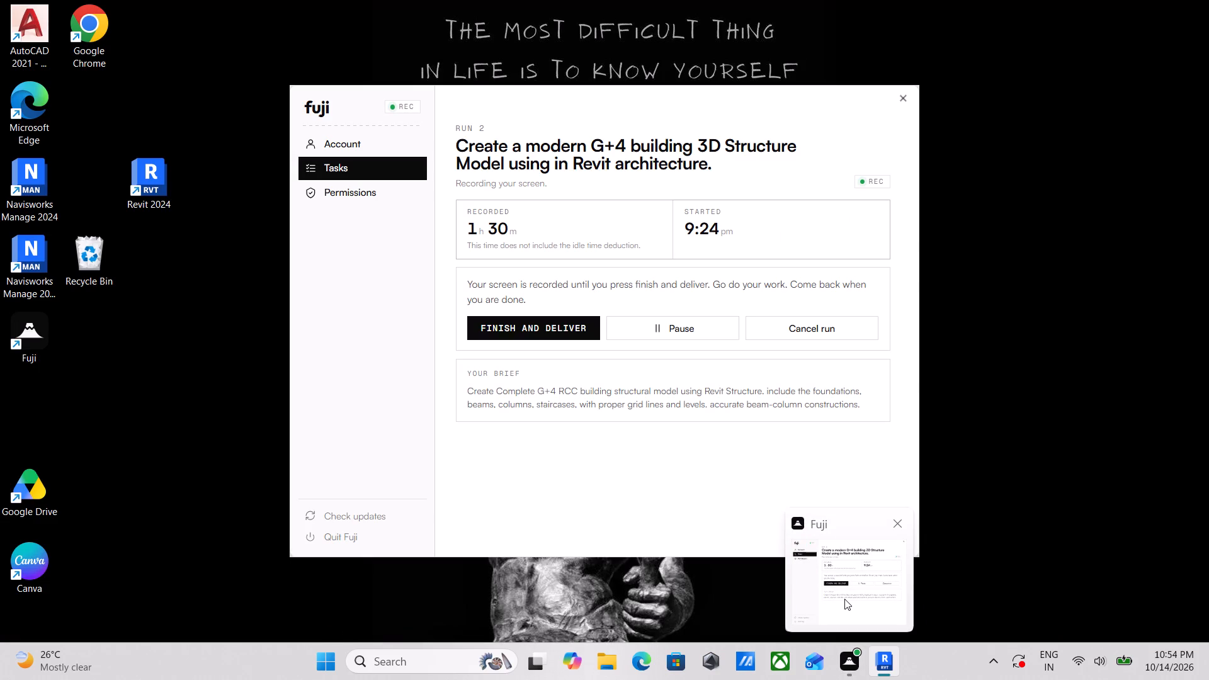
scroll(749, 357, up, 3)
scroll(569, 395, down, 3)
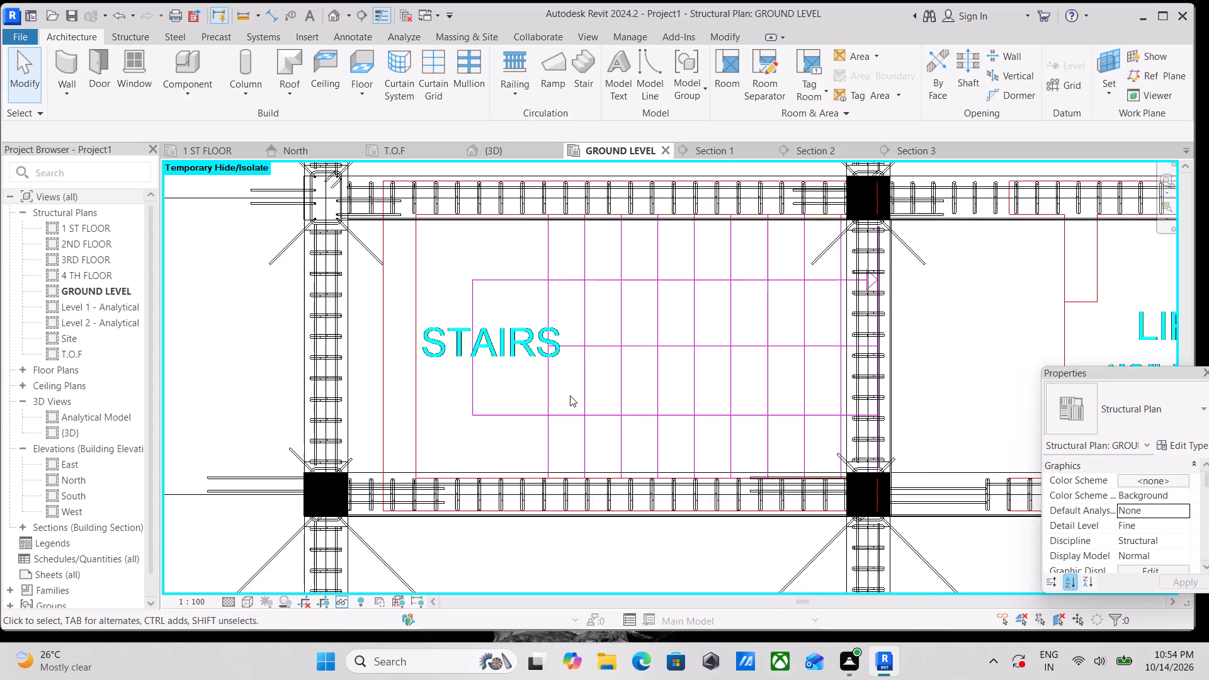
middle_drag(570, 395, 707, 387)
scroll(707, 384, down, 3)
middle_drag(707, 384, 753, 342)
scroll(753, 342, down, 4)
middle_drag(759, 344, 742, 408)
scroll(704, 388, up, 6)
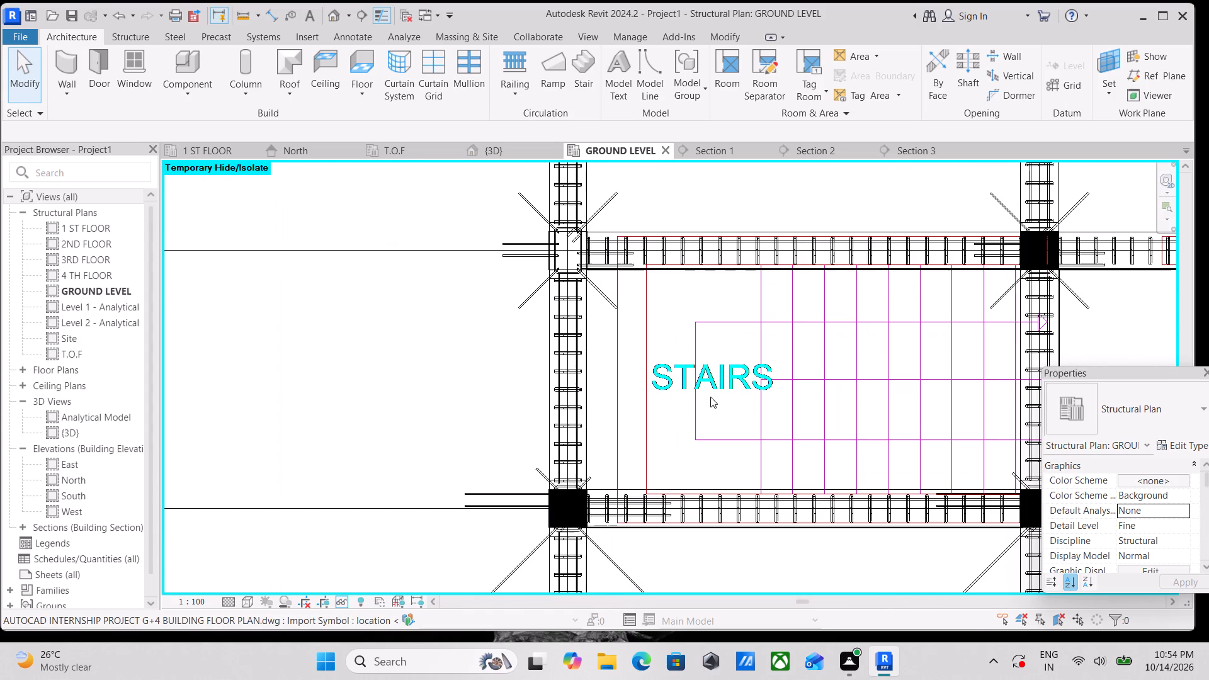
middle_drag(717, 376, 565, 382)
scroll(586, 411, down, 3)
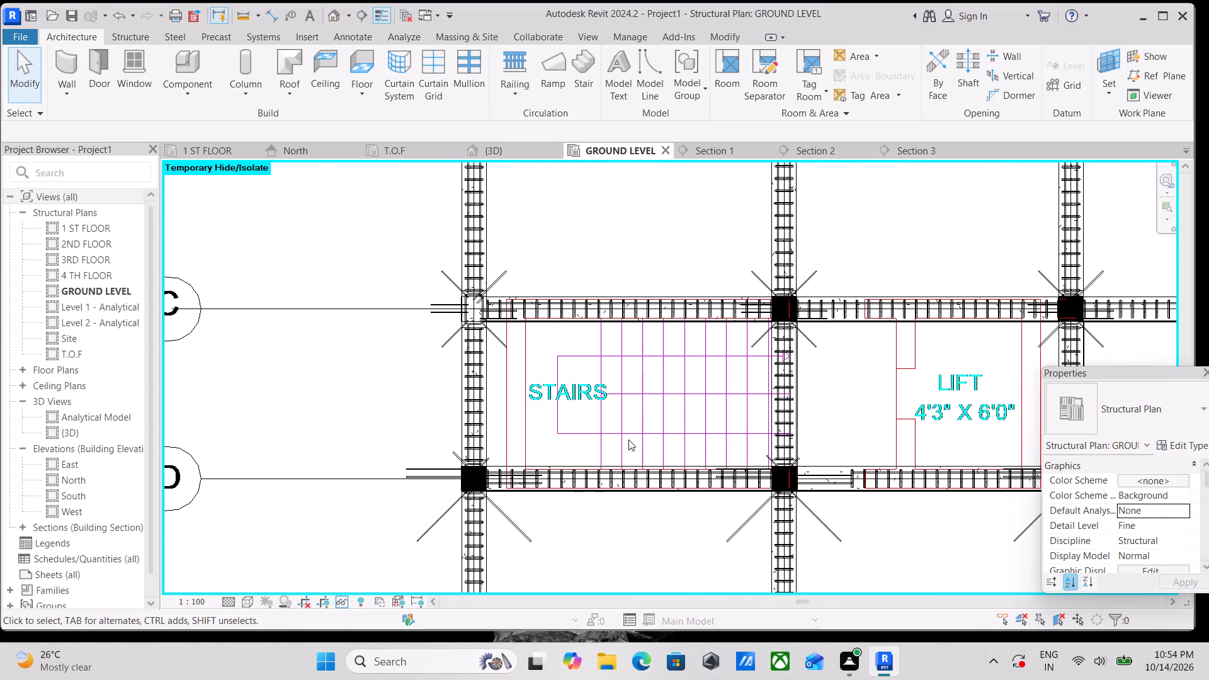
scroll(631, 442, up, 3)
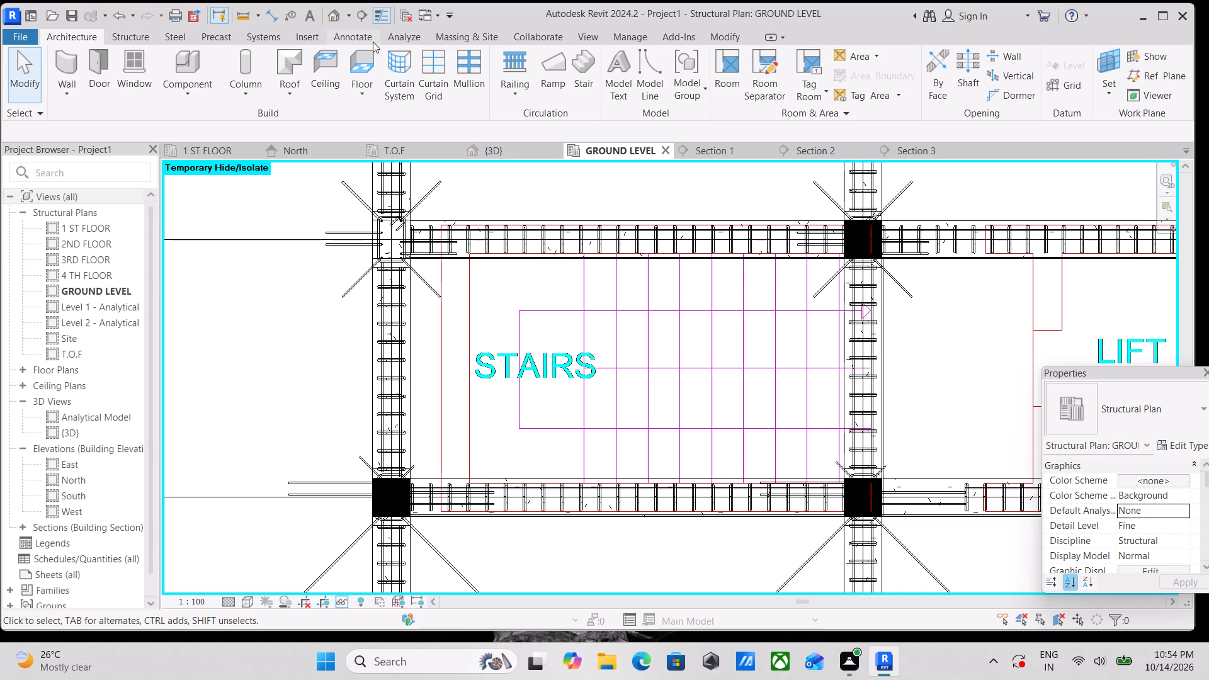
Start a new stair from GROUND LEVEL to 1 ST FLOOR and switch from a straight run to a sketched run.
click(120, 35)
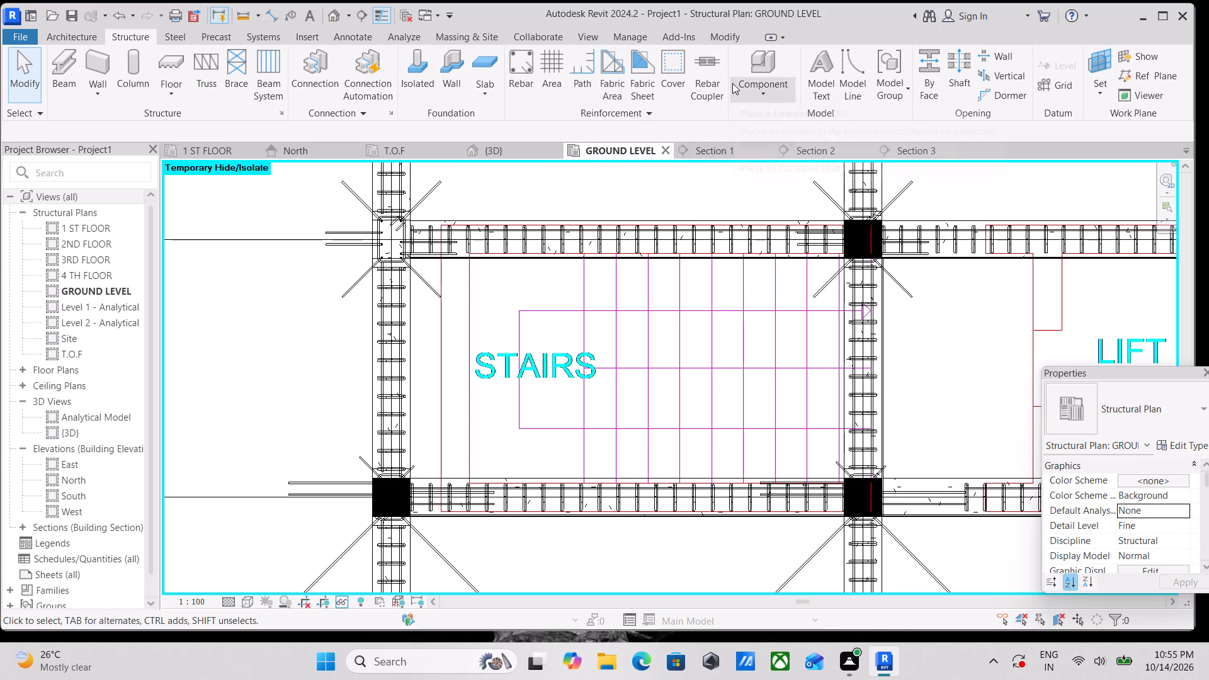
click(71, 34)
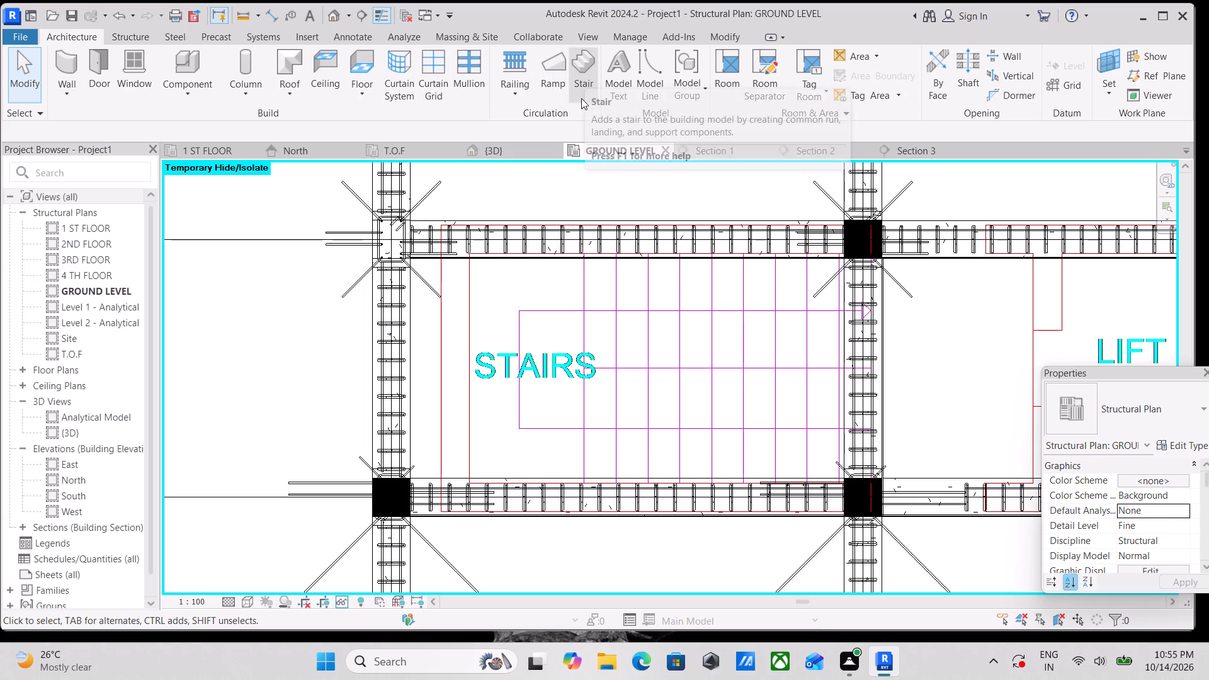
click(581, 74)
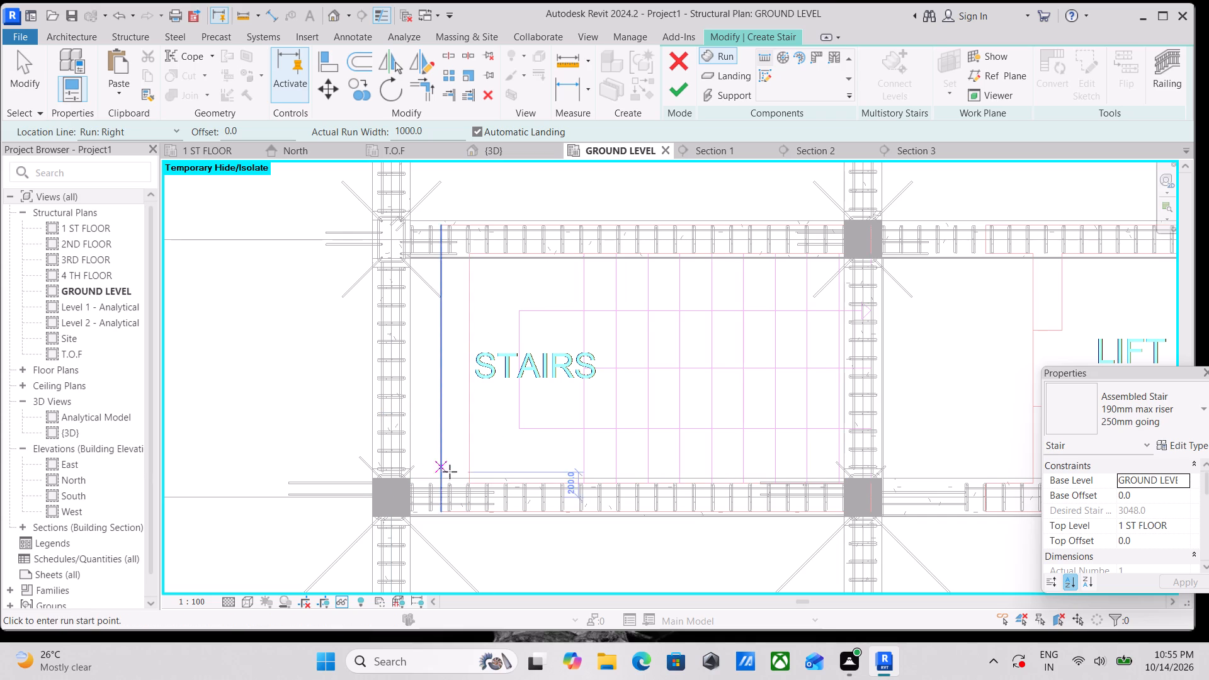
middle_drag(540, 461, 549, 341)
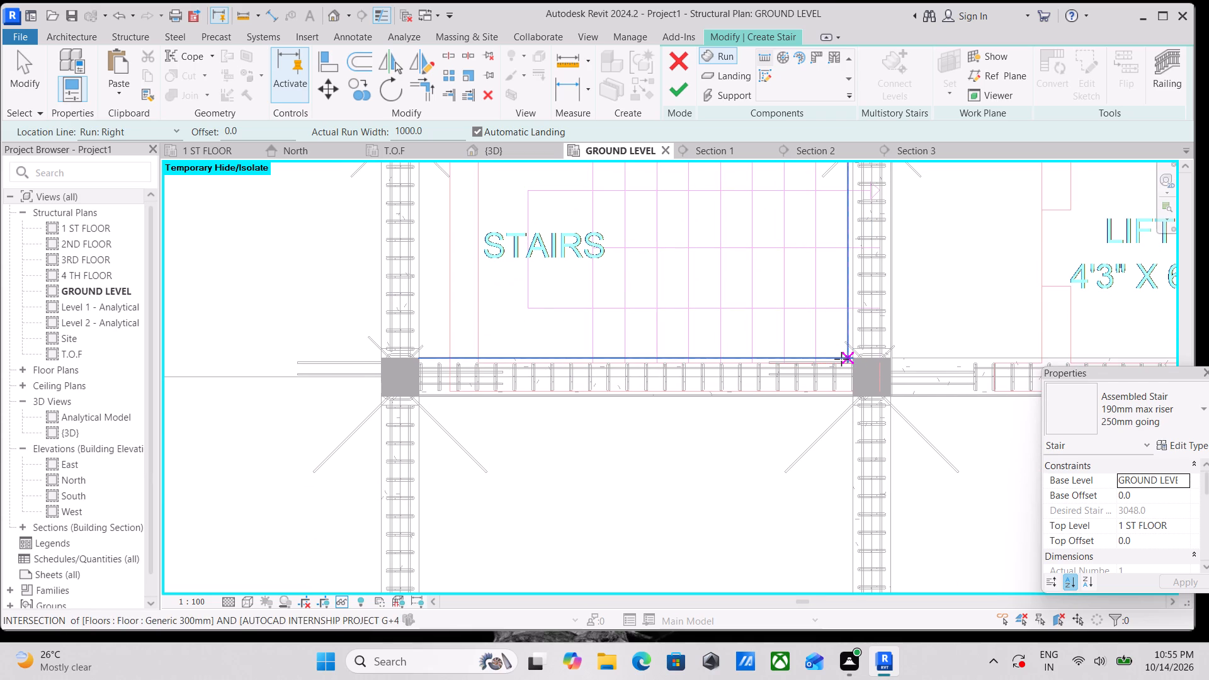
click(841, 359)
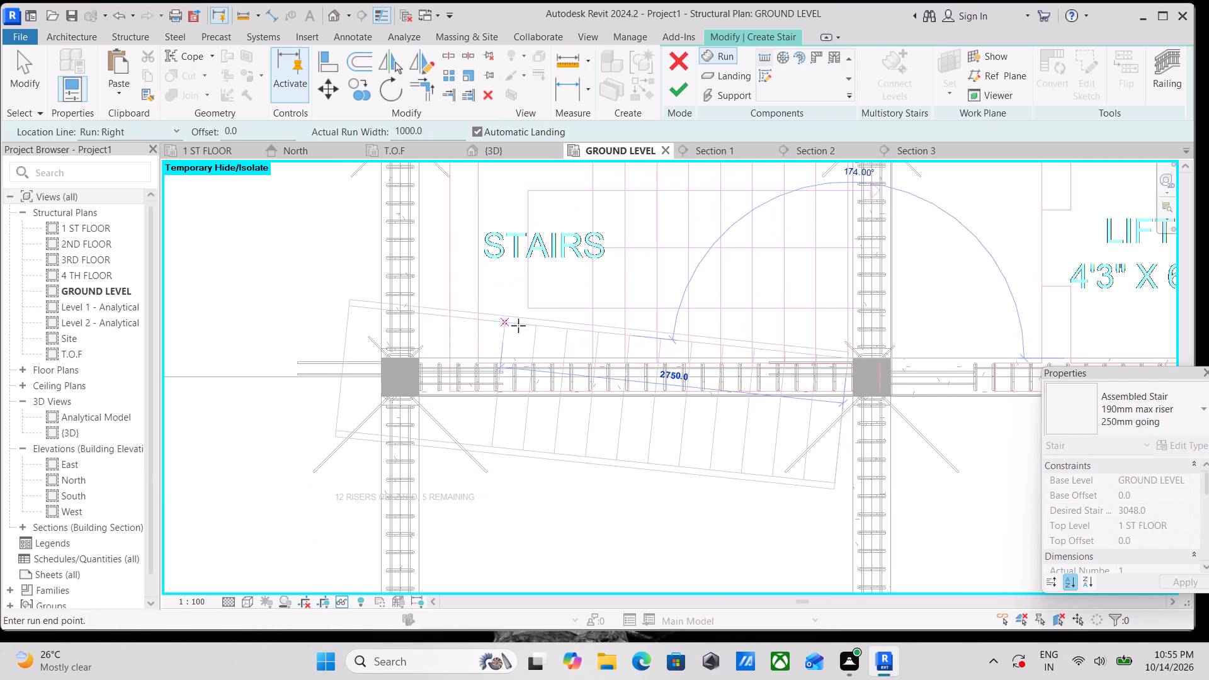
key(Escape)
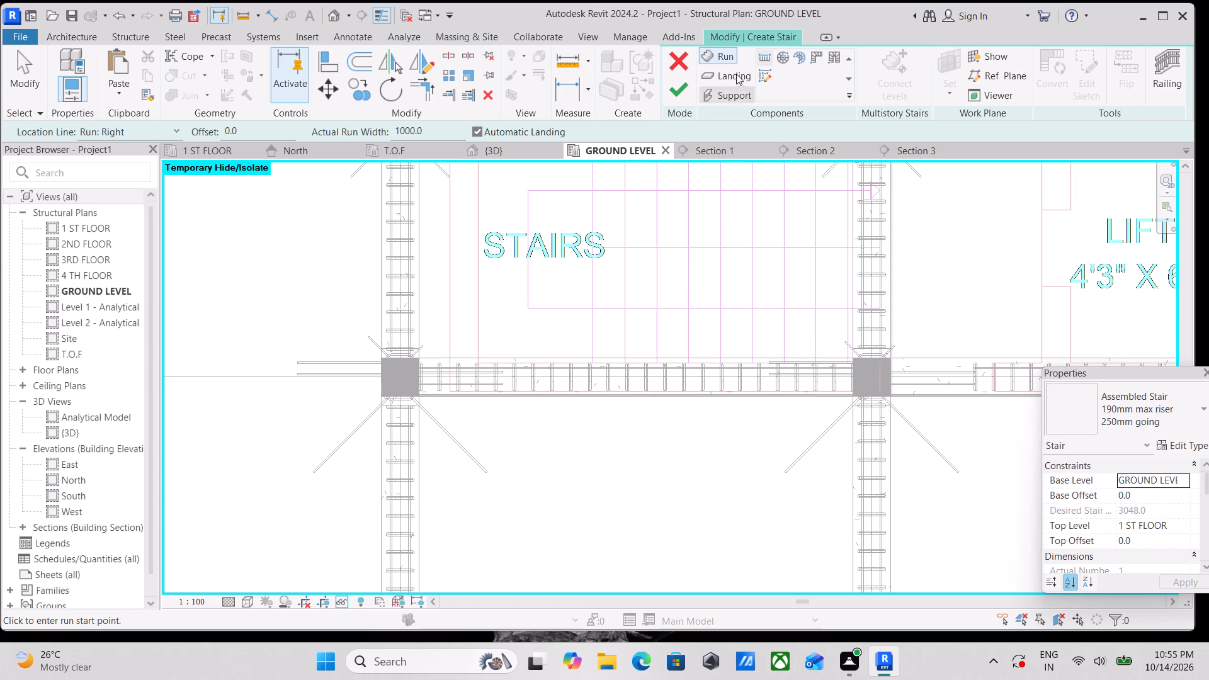
click(768, 81)
Sketch the run's outer boundary along the bay's south side (about 2946 mm), west side (about 1754 mm) and north side, leaving the east open.
scroll(851, 357, up, 3)
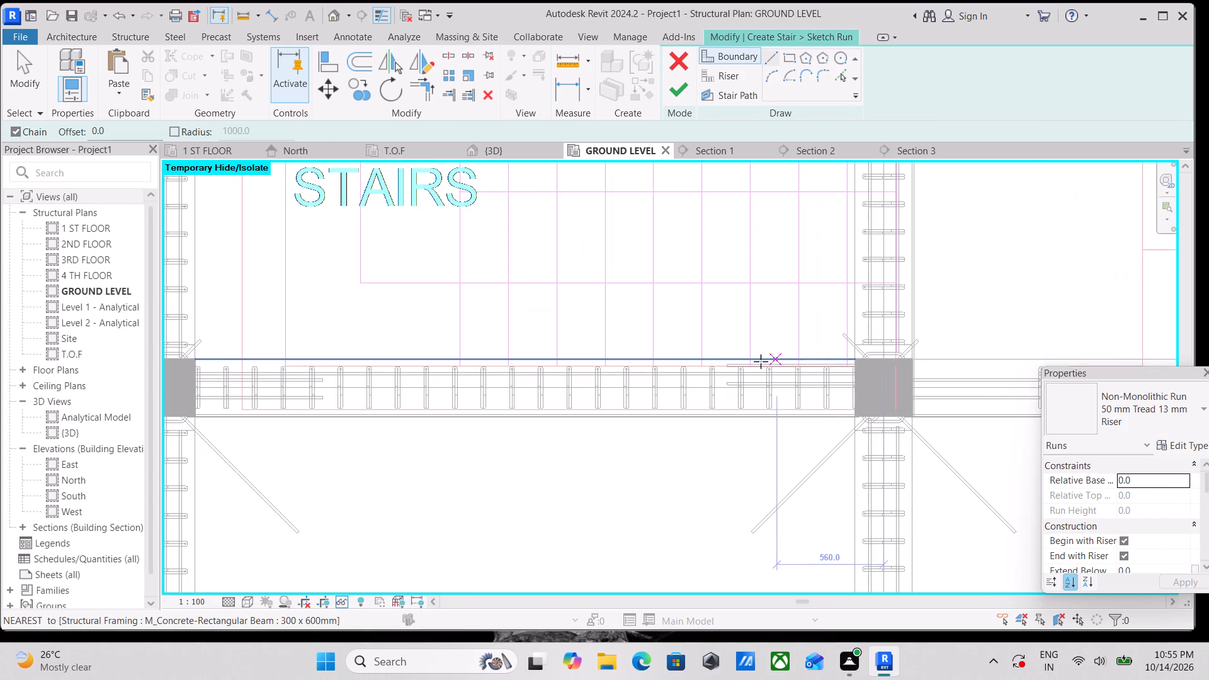
click(844, 353)
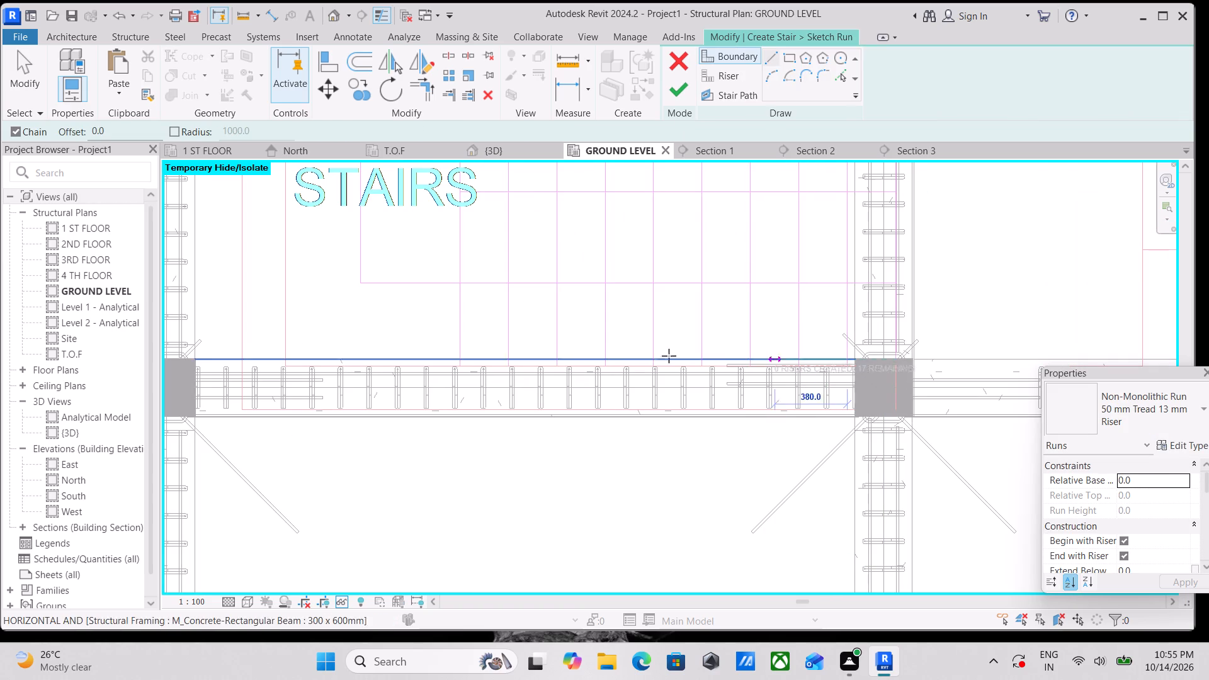
middle_drag(495, 352, 663, 358)
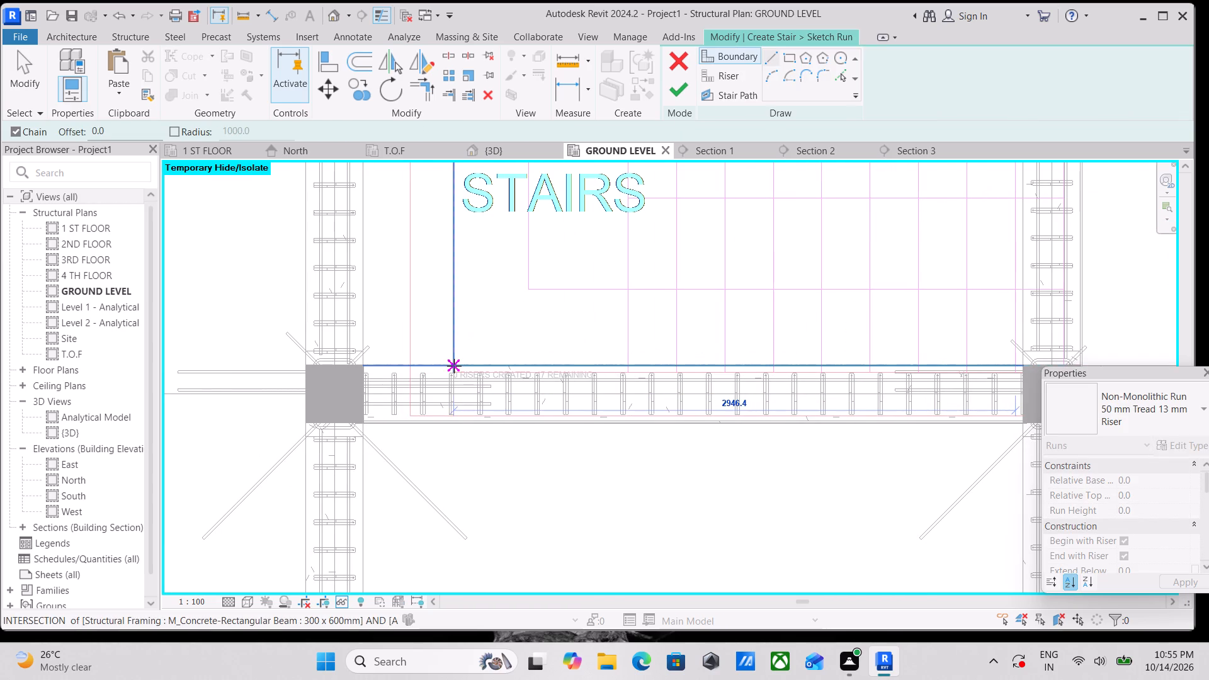
click(454, 366)
scroll(455, 236, down, 1)
middle_drag(455, 236, 440, 402)
middle_drag(429, 245, 434, 328)
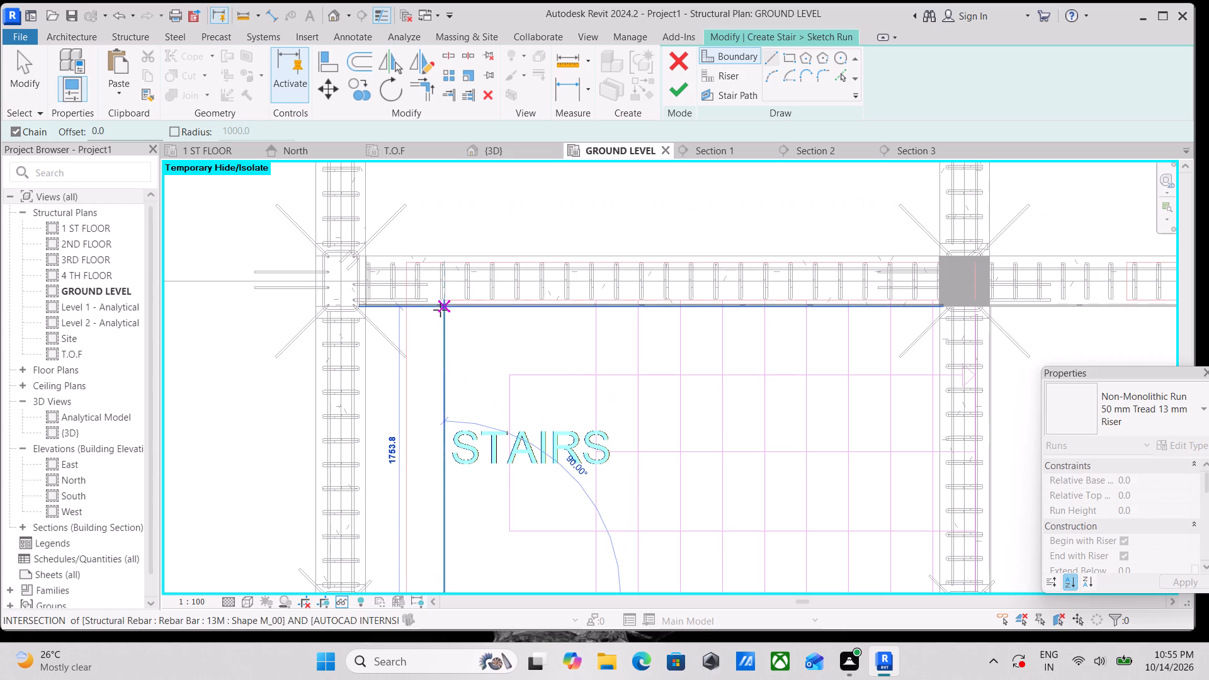
click(441, 310)
middle_drag(536, 322, 400, 310)
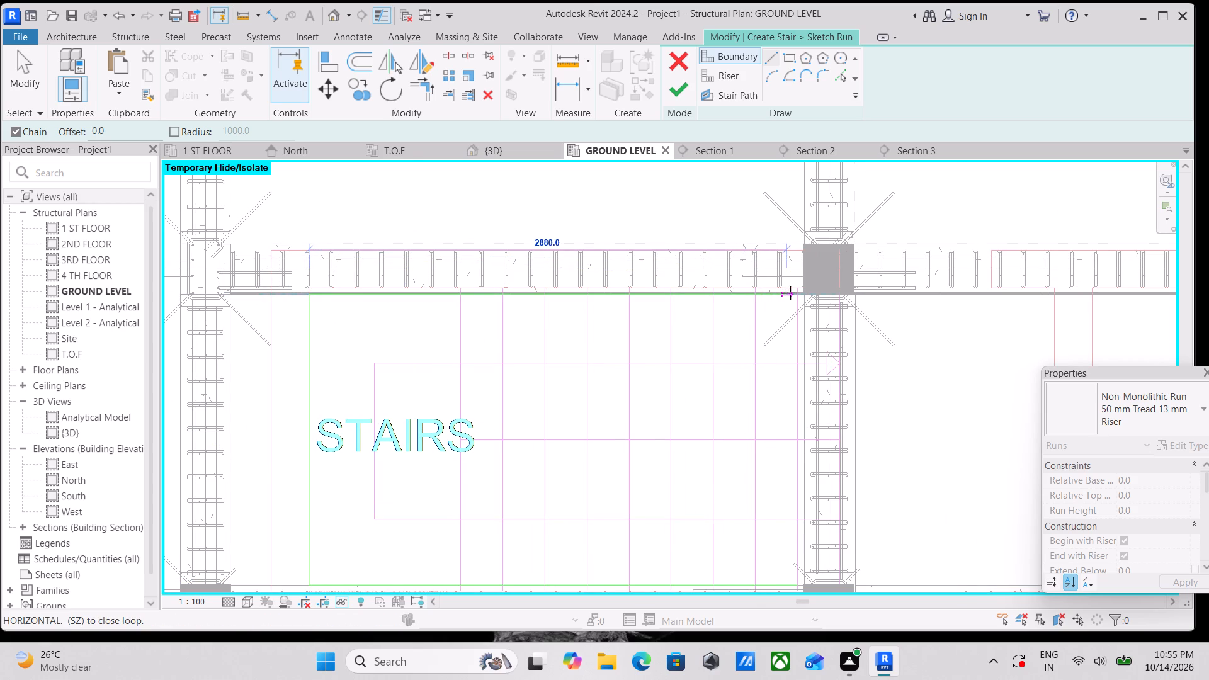
scroll(795, 294, up, 7)
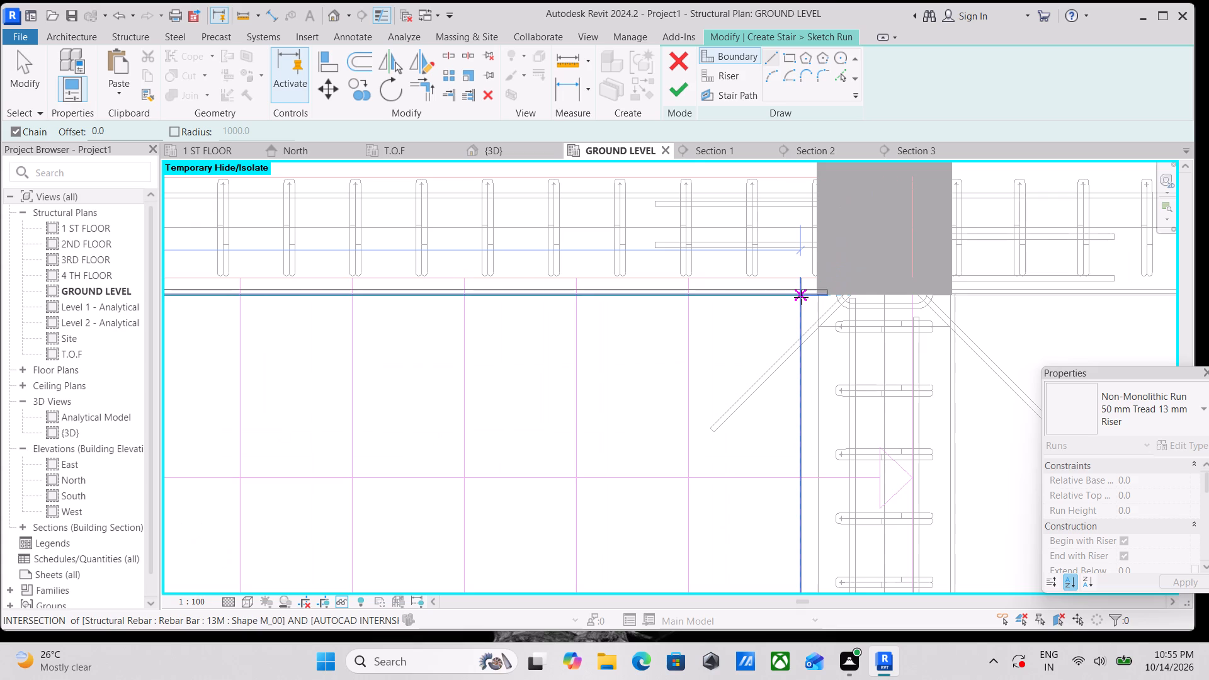
click(804, 297)
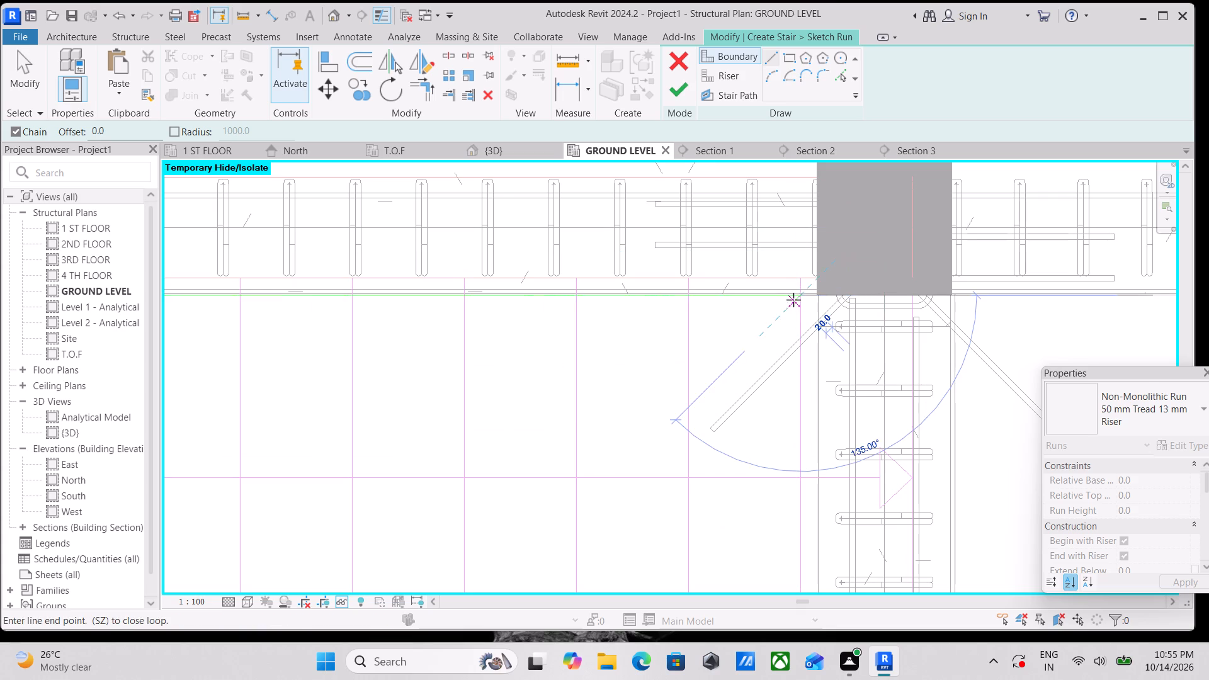
key(Escape)
Draw the centre boundary line about 2032 mm long, from the bay's east edge west along the CAD stair's centre line.
scroll(523, 445, down, 7)
middle_drag(435, 410, 579, 243)
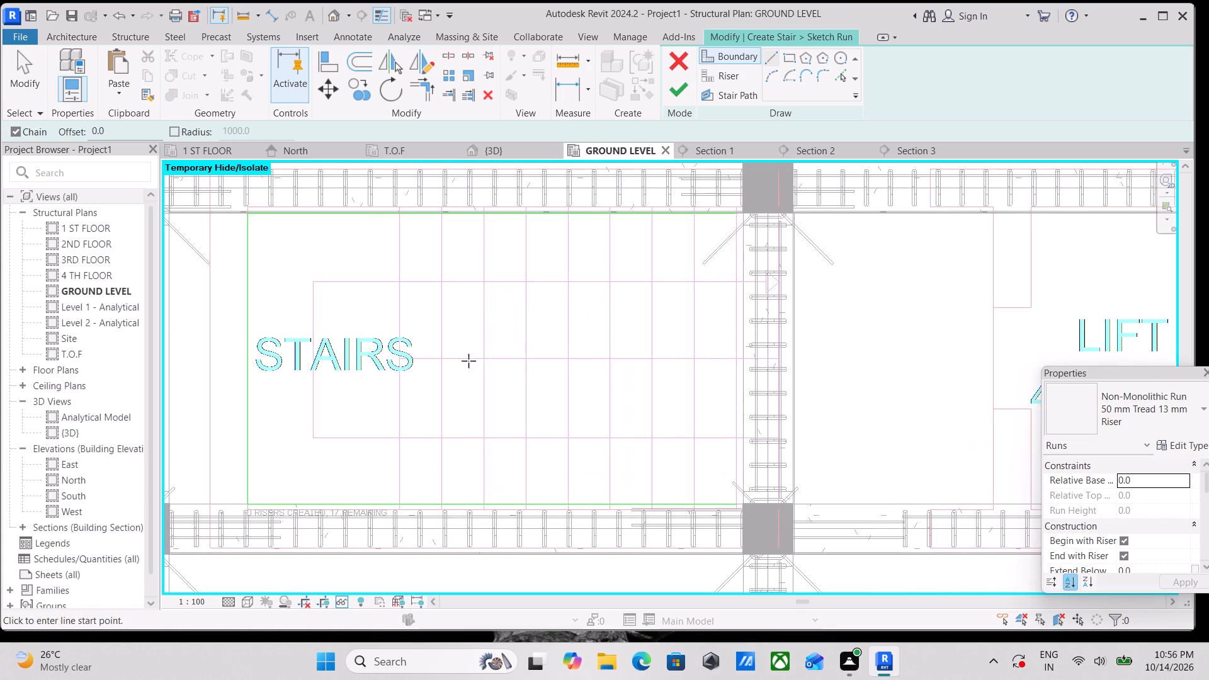
middle_drag(468, 361, 596, 317)
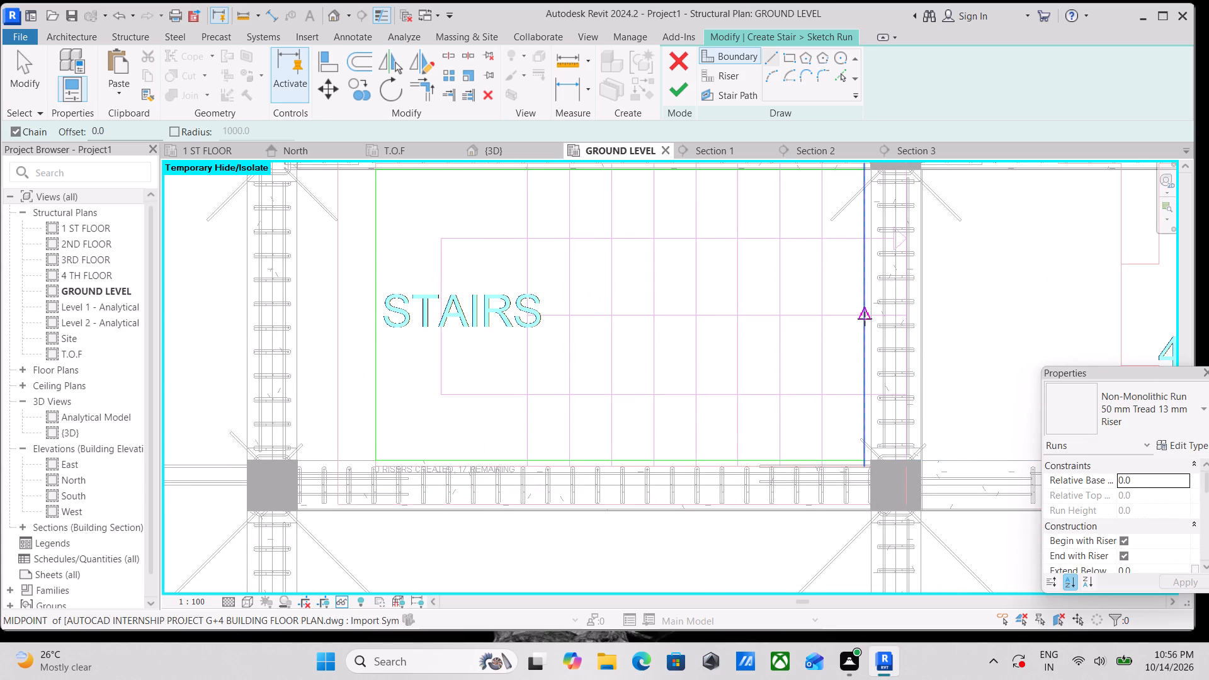
scroll(863, 318, up, 2)
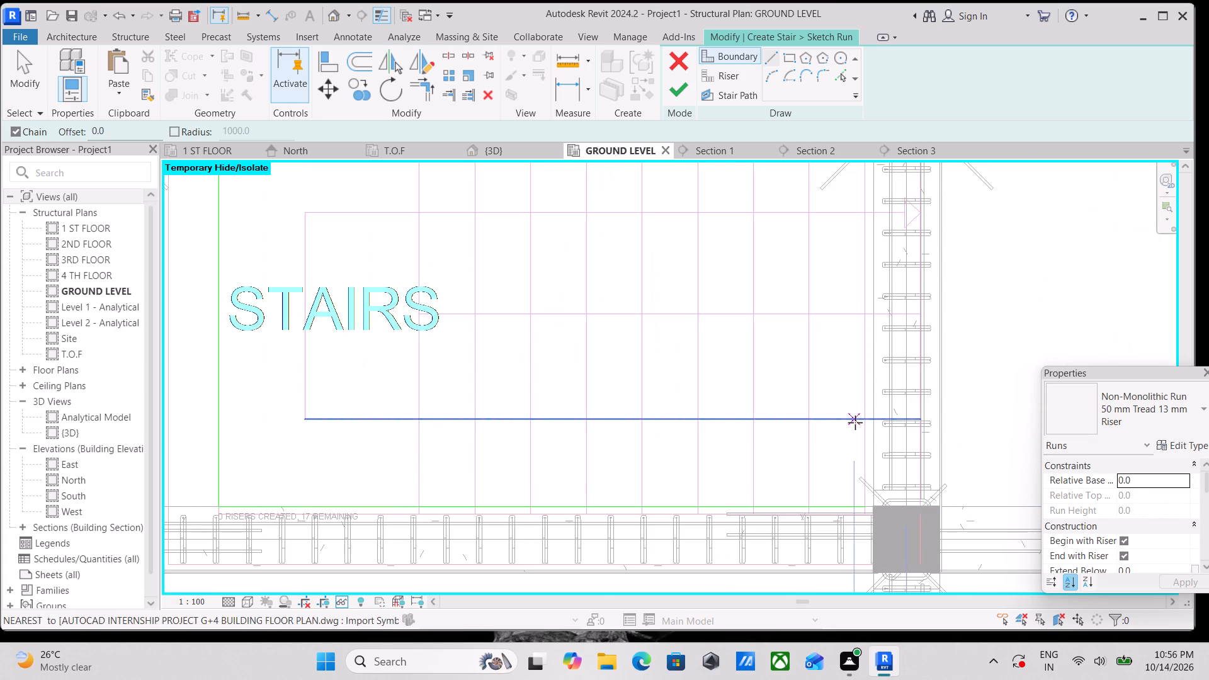
click(865, 315)
middle_drag(569, 312, 762, 333)
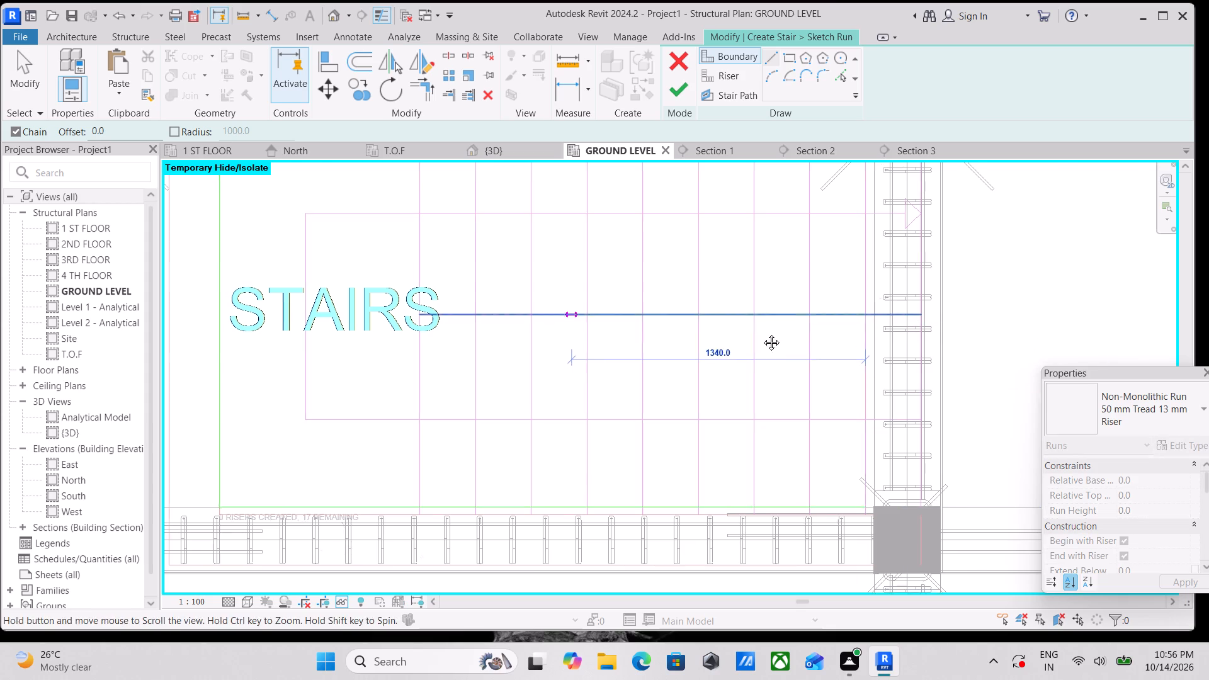
middle_drag(762, 333, 884, 339)
click(732, 343)
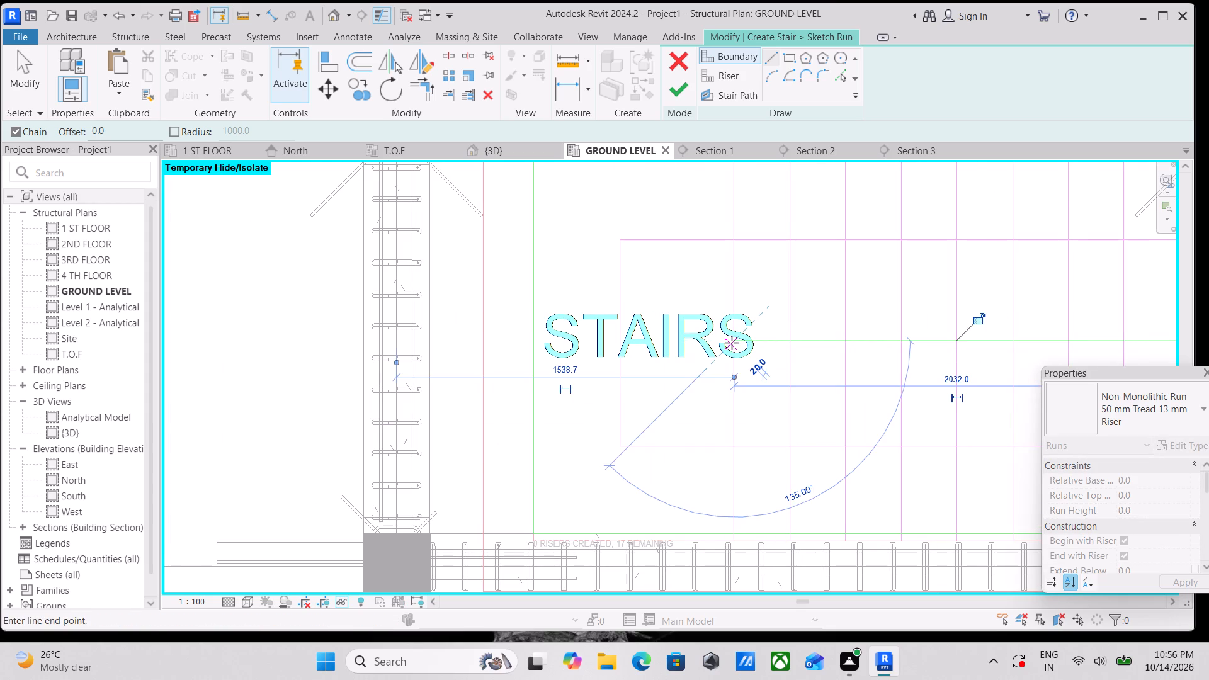
key(Escape)
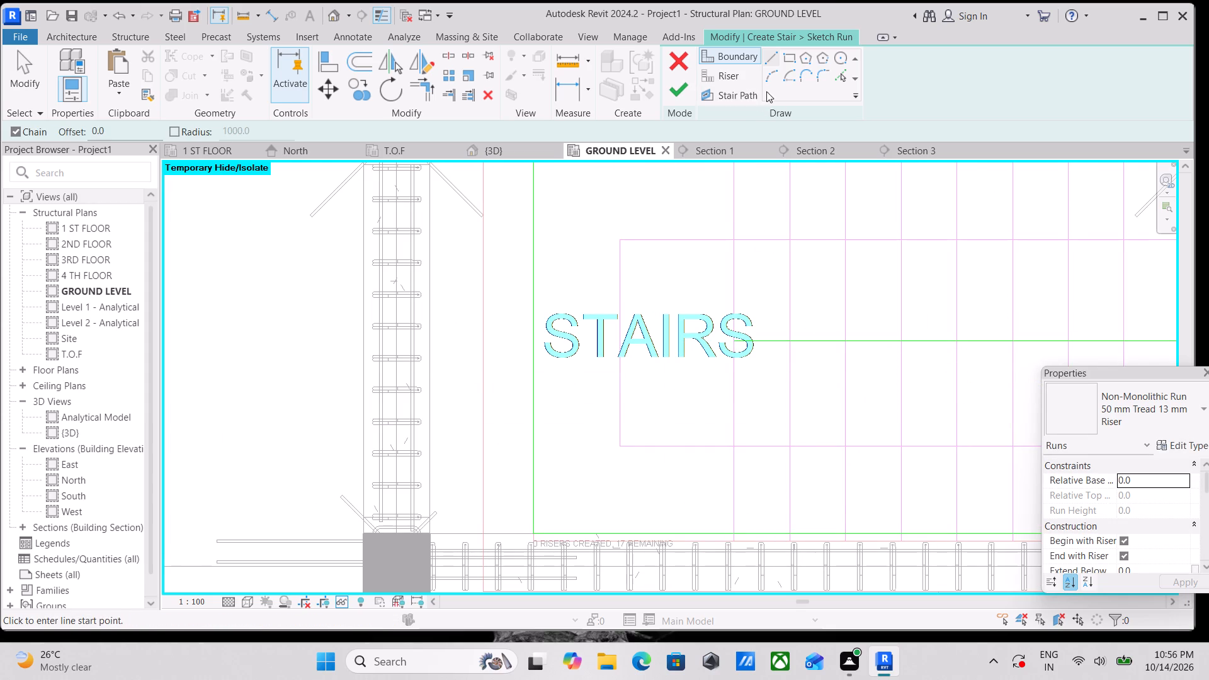
Offset a copy of the centre boundary line 1" to the north, undoing any overlapping duplicate.
click(843, 72)
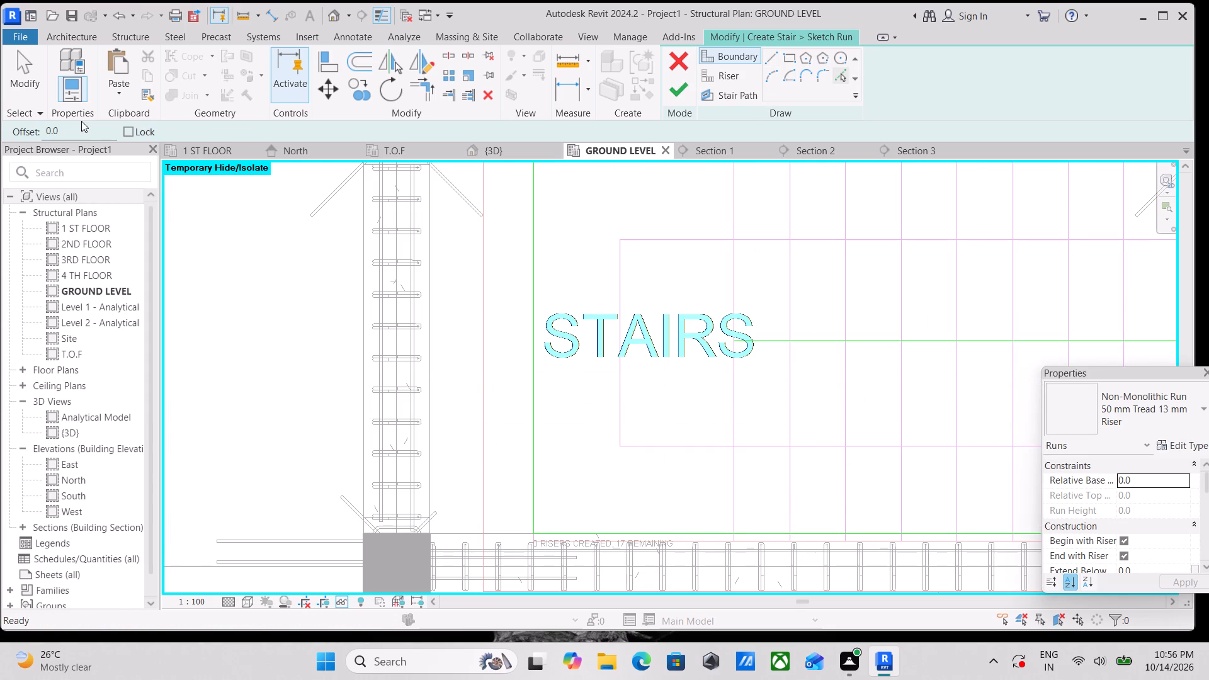
drag(79, 127, 6, 131)
key(1)
key(shift+quotedbl)
key(Return)
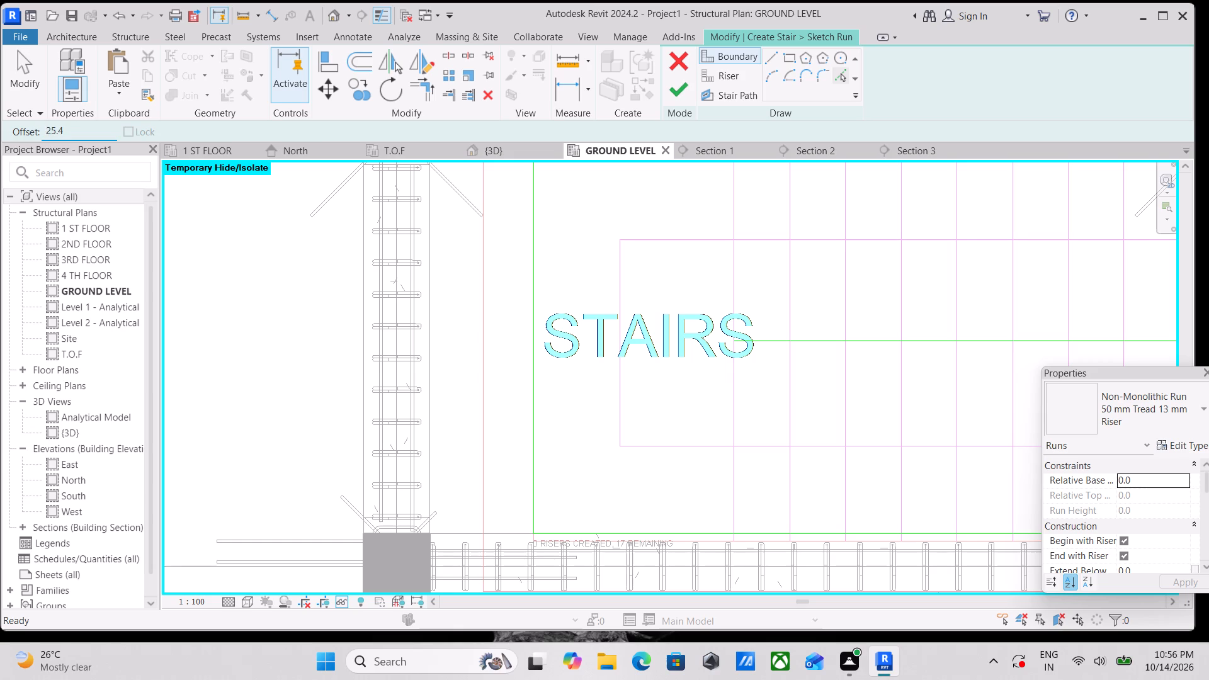
middle_drag(827, 429, 620, 434)
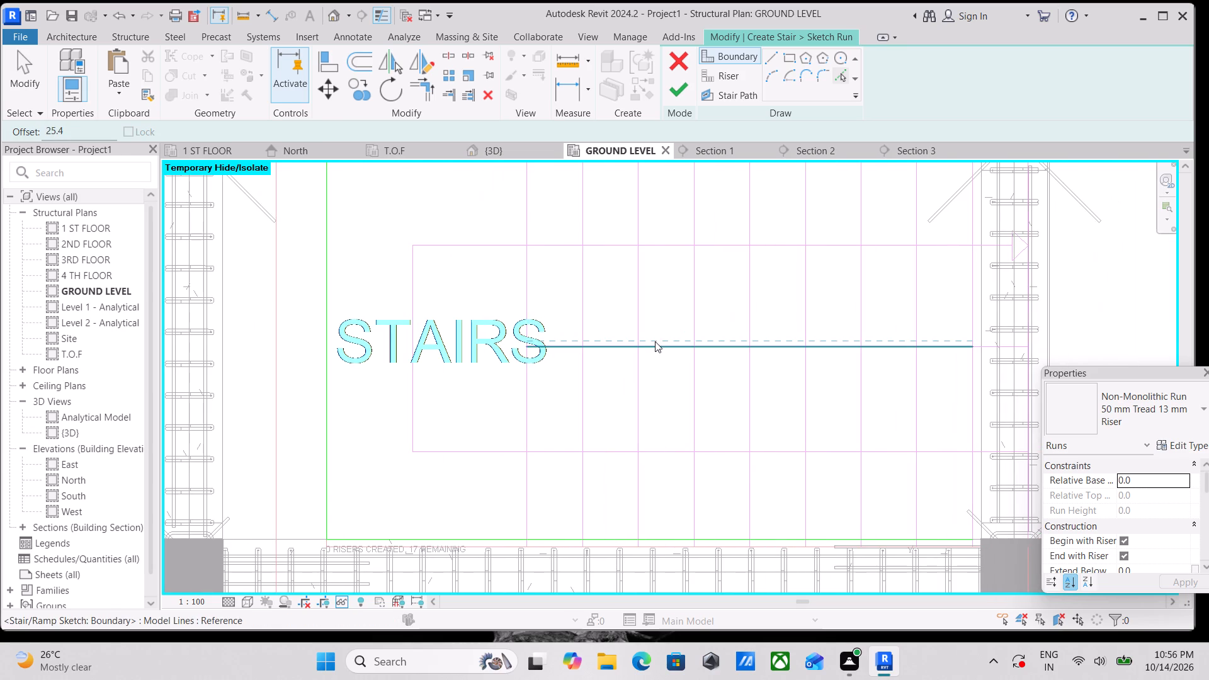
click(658, 342)
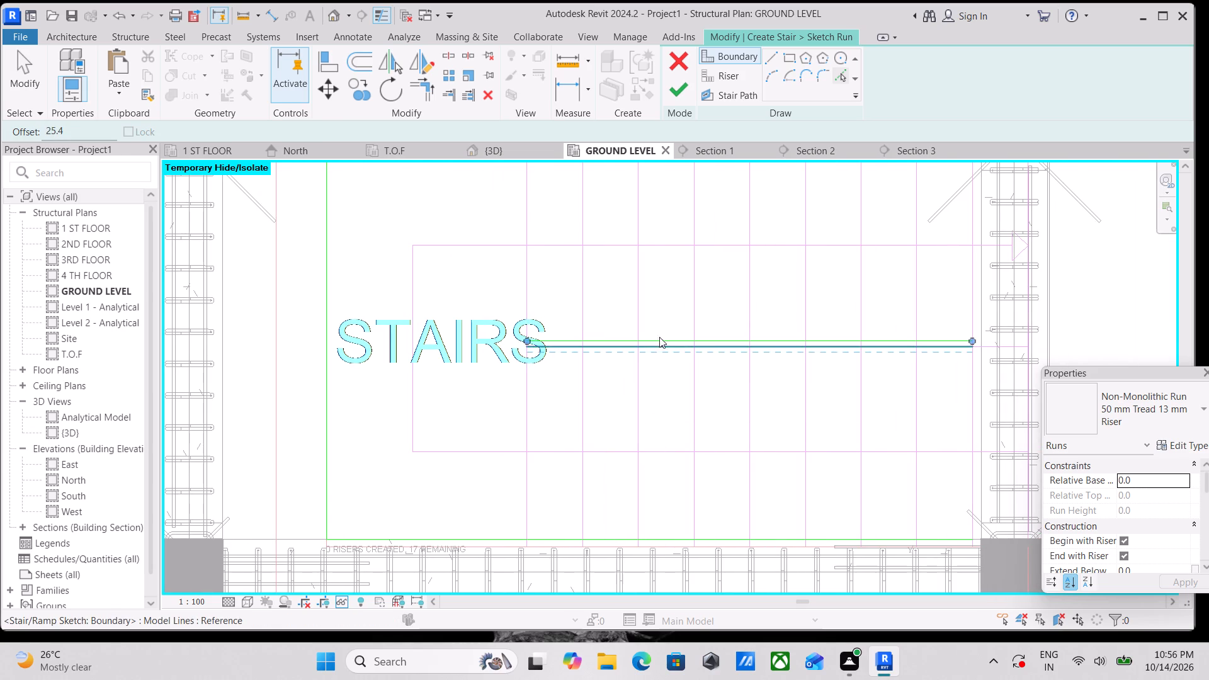
click(662, 348)
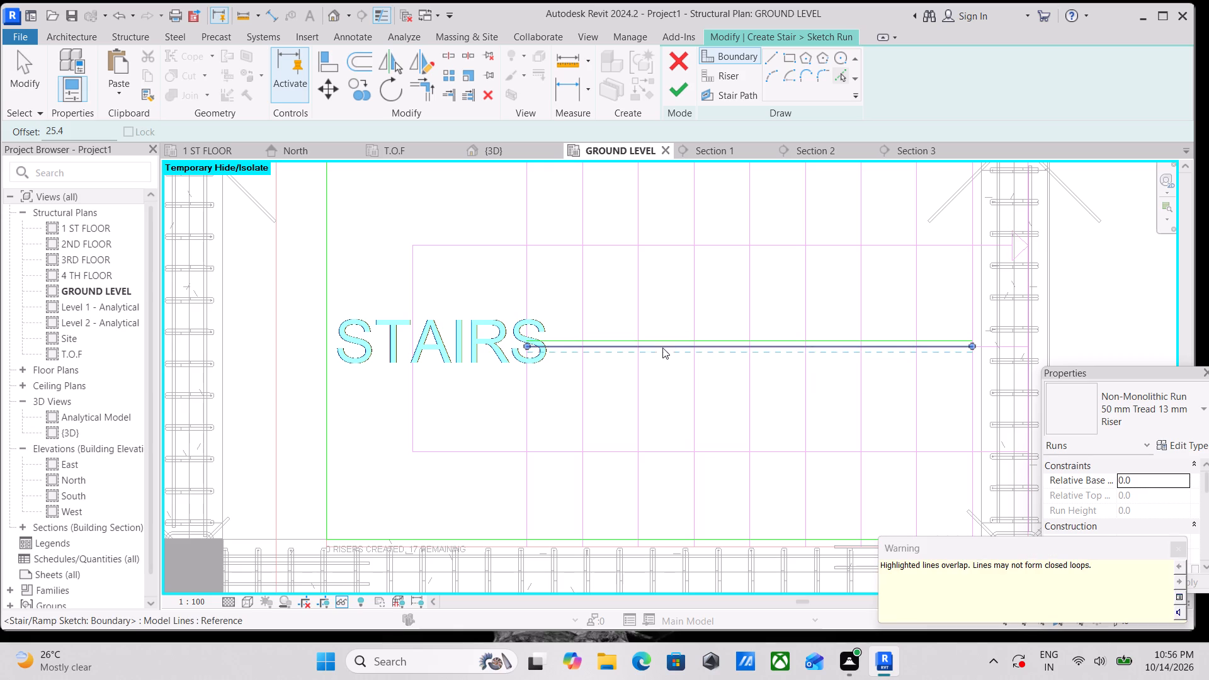
key(ctrl+z)
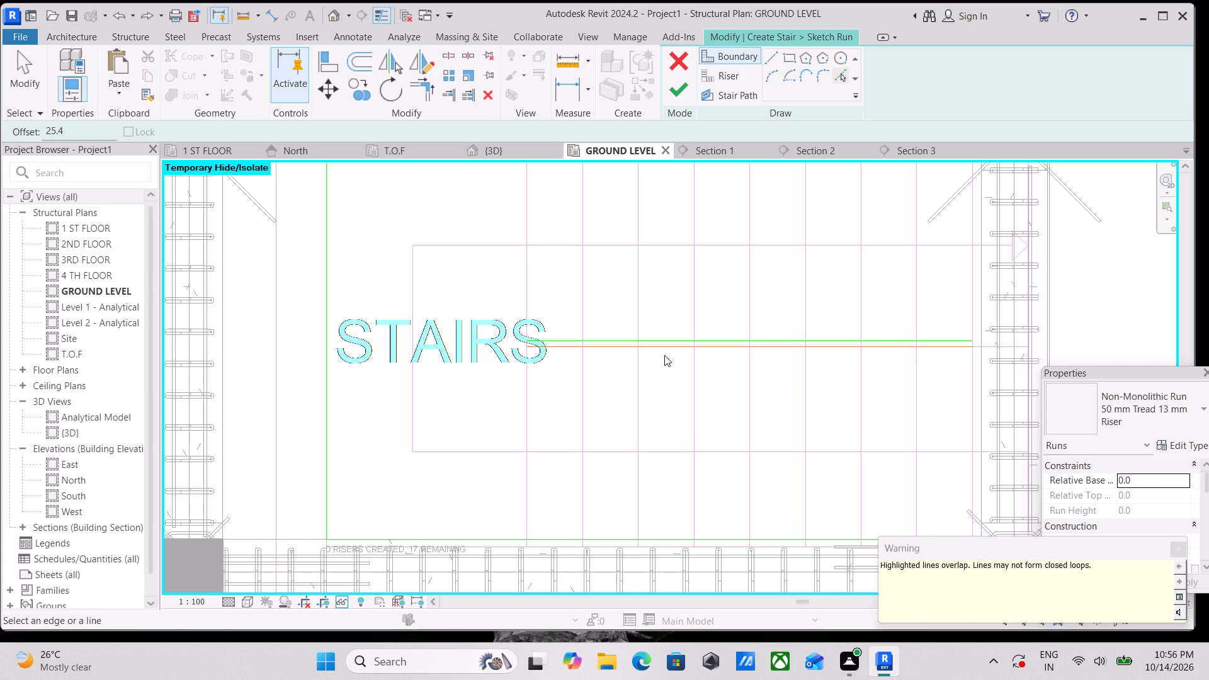
key(z)
scroll(664, 351, up, 4)
key(Escape)
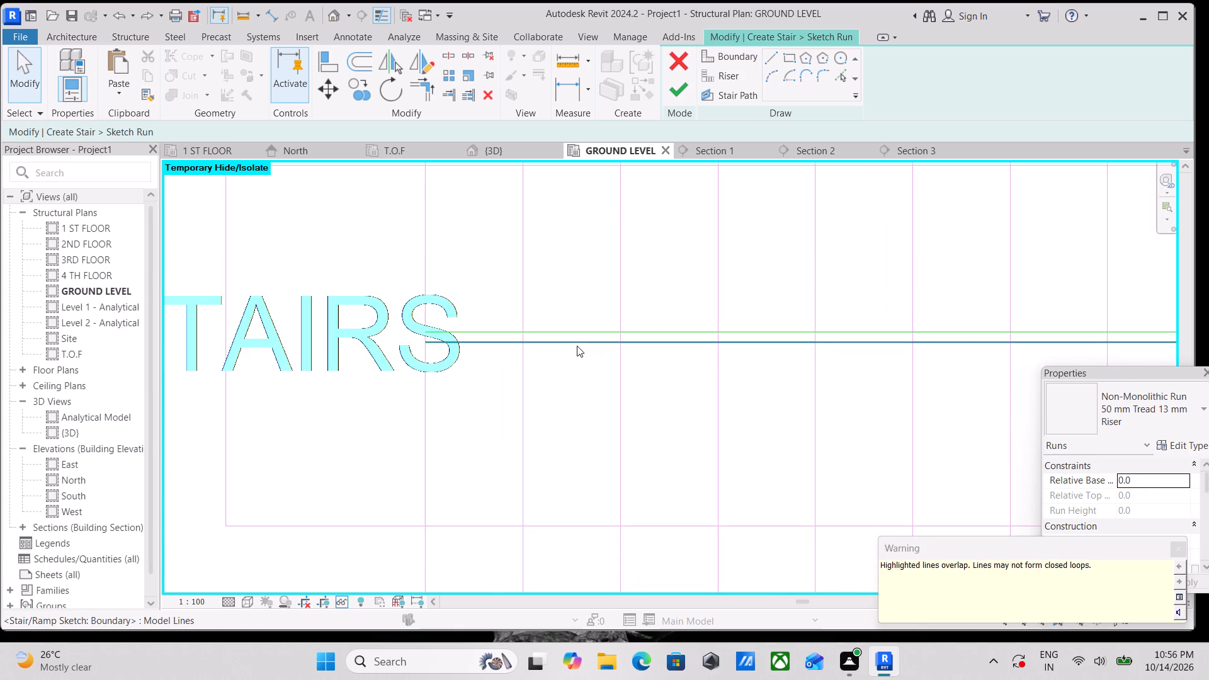
Undo the centre boundary line and its offset copy in the run sketch.
click(841, 77)
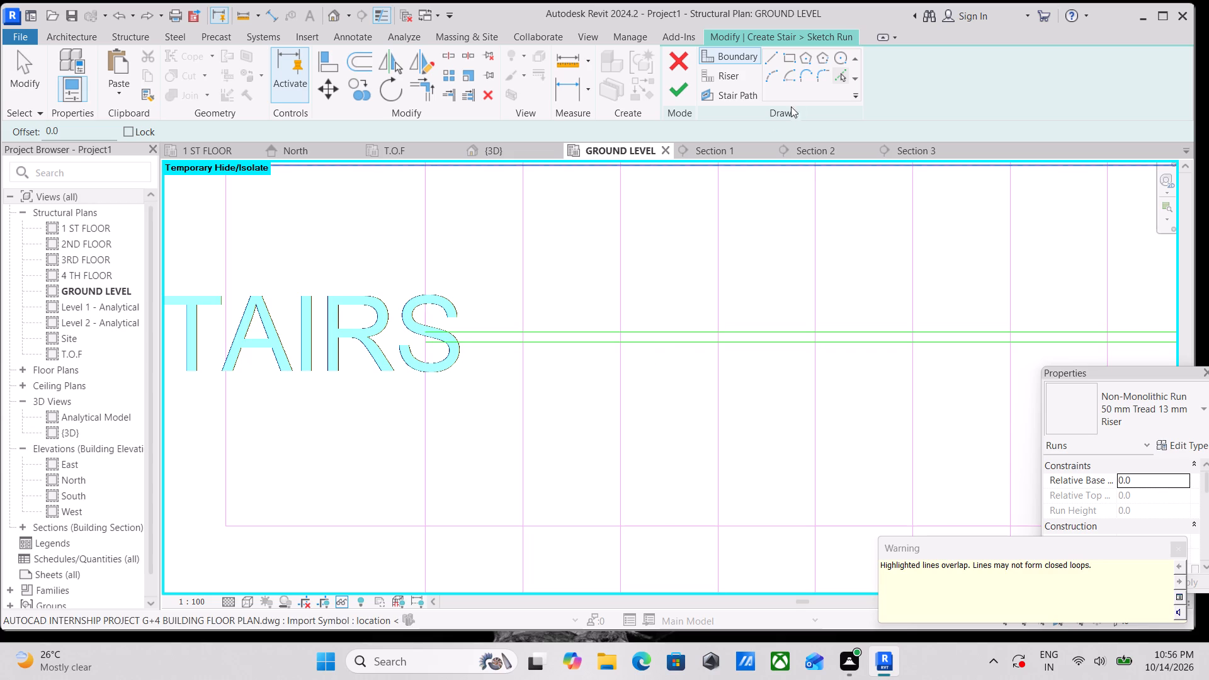
click(845, 76)
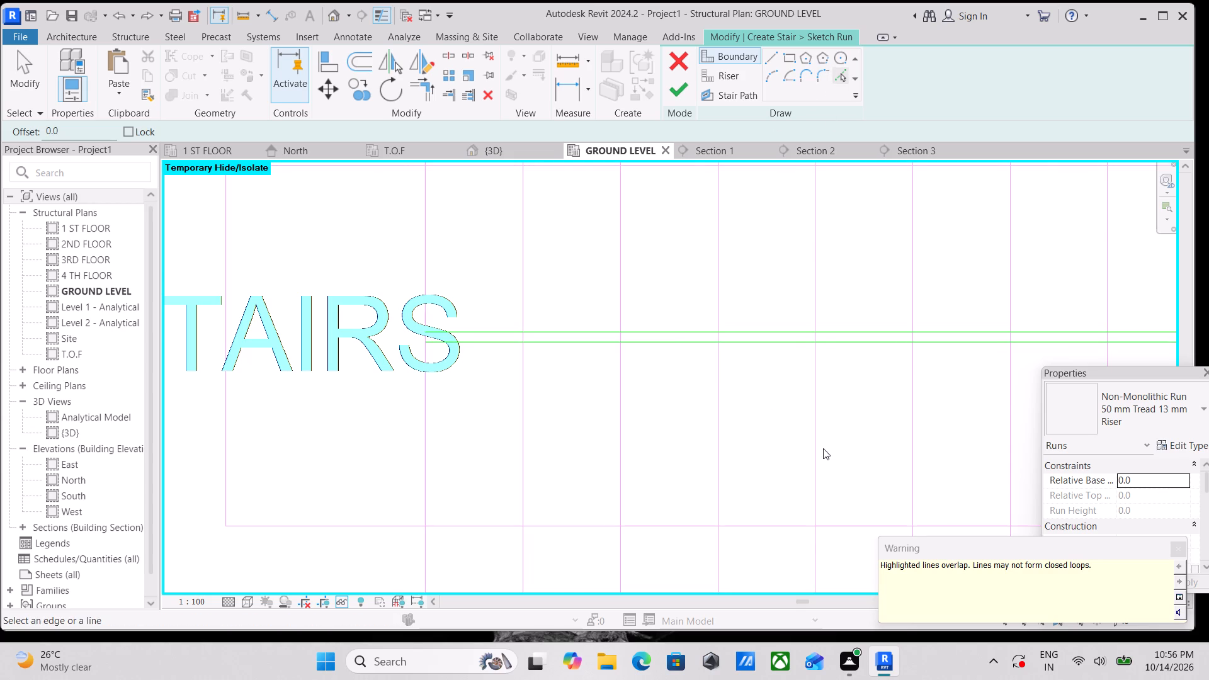
key(ctrl+z)
key(ctrl+z)
key(Escape)
scroll(724, 329, down, 3)
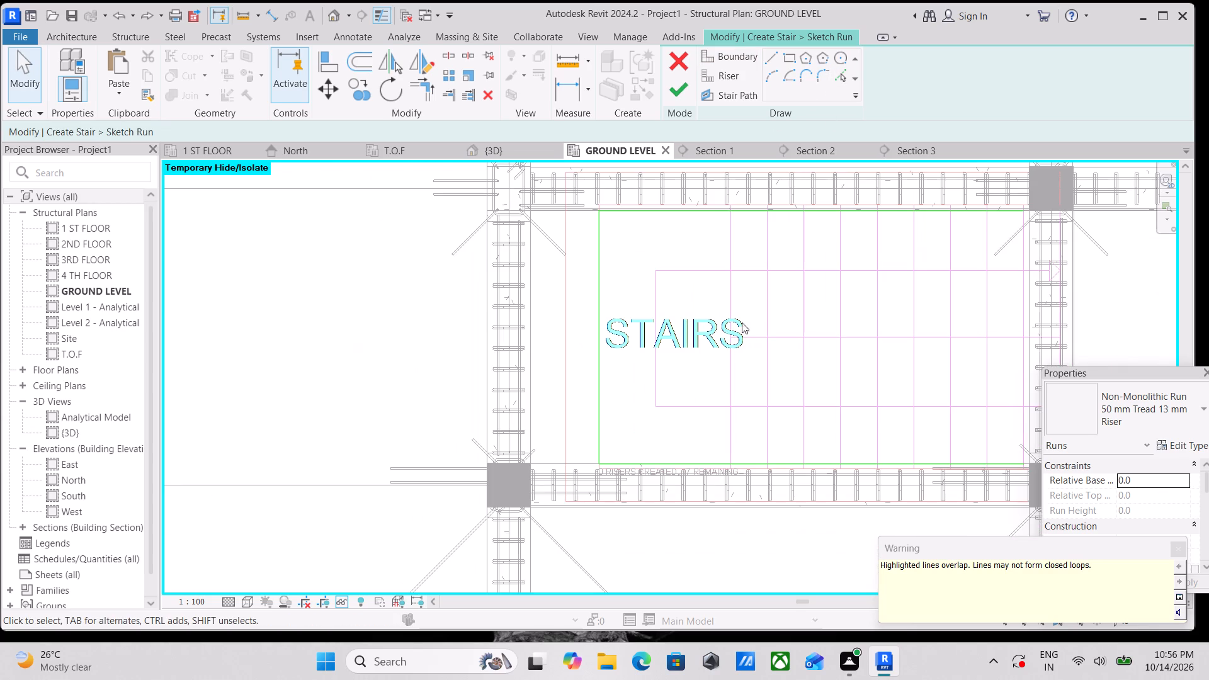
key(Escape)
Pick the CAD stair's centre line as a boundary and shorten its east end to the bay's edge, about 2032 mm long.
scroll(759, 312, down, 1)
middle_drag(759, 312, 665, 323)
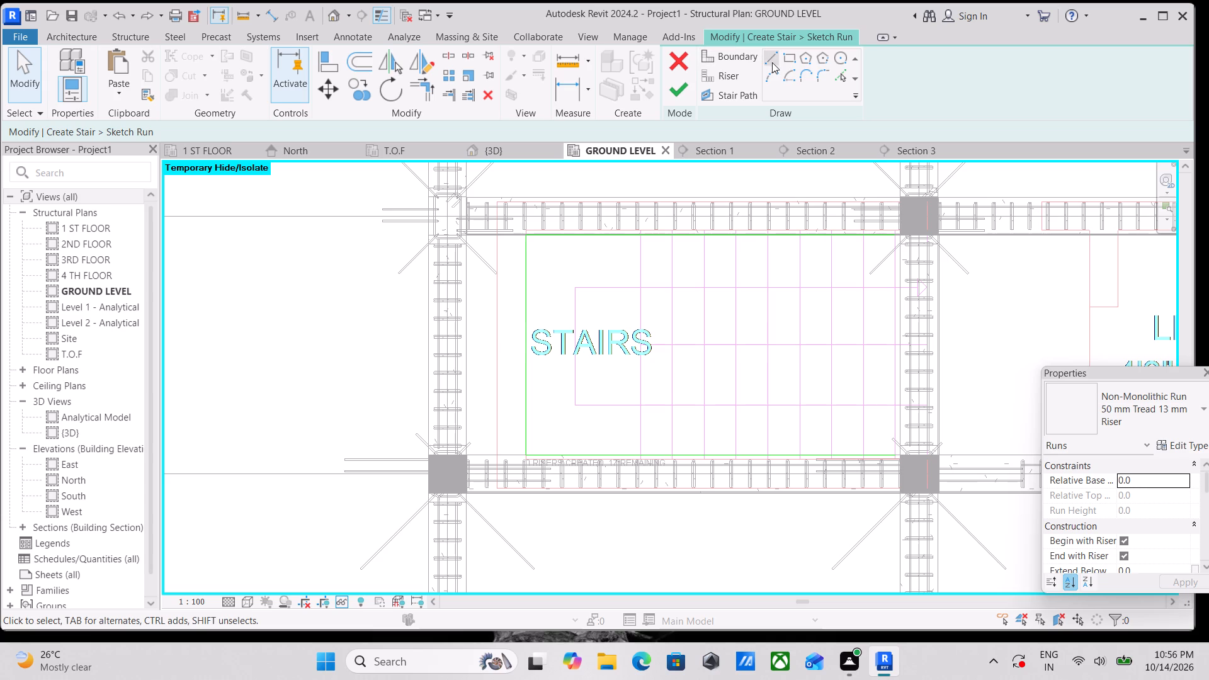
click(771, 53)
click(841, 71)
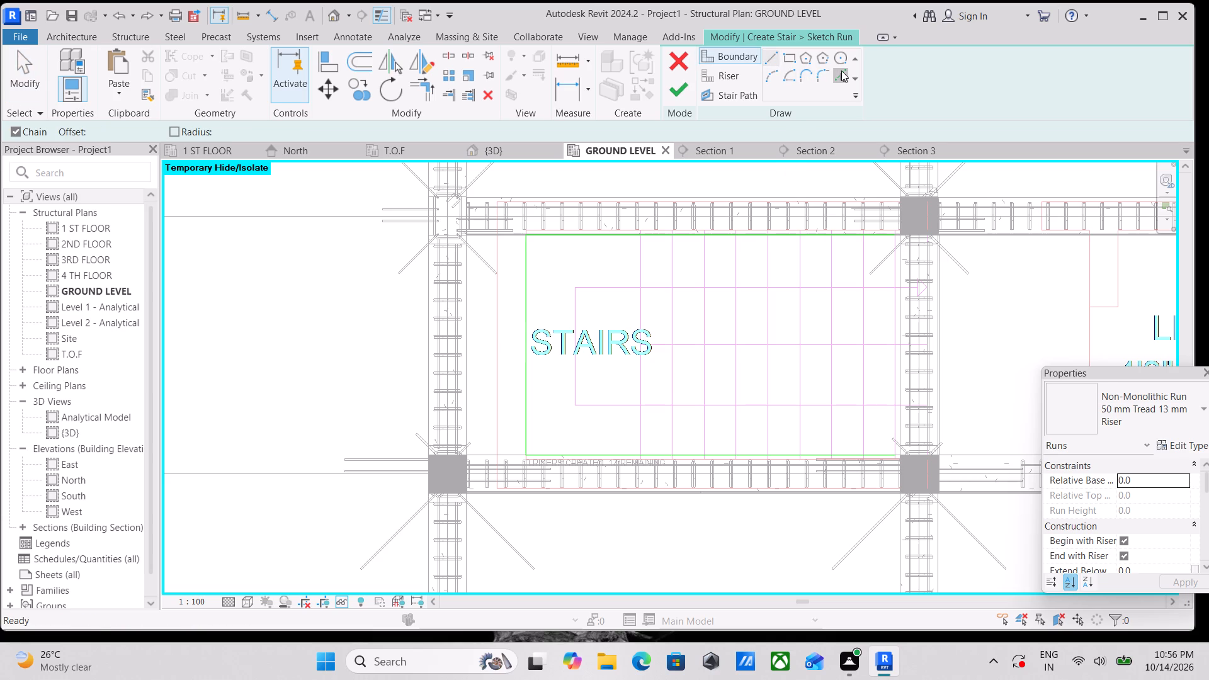
click(844, 348)
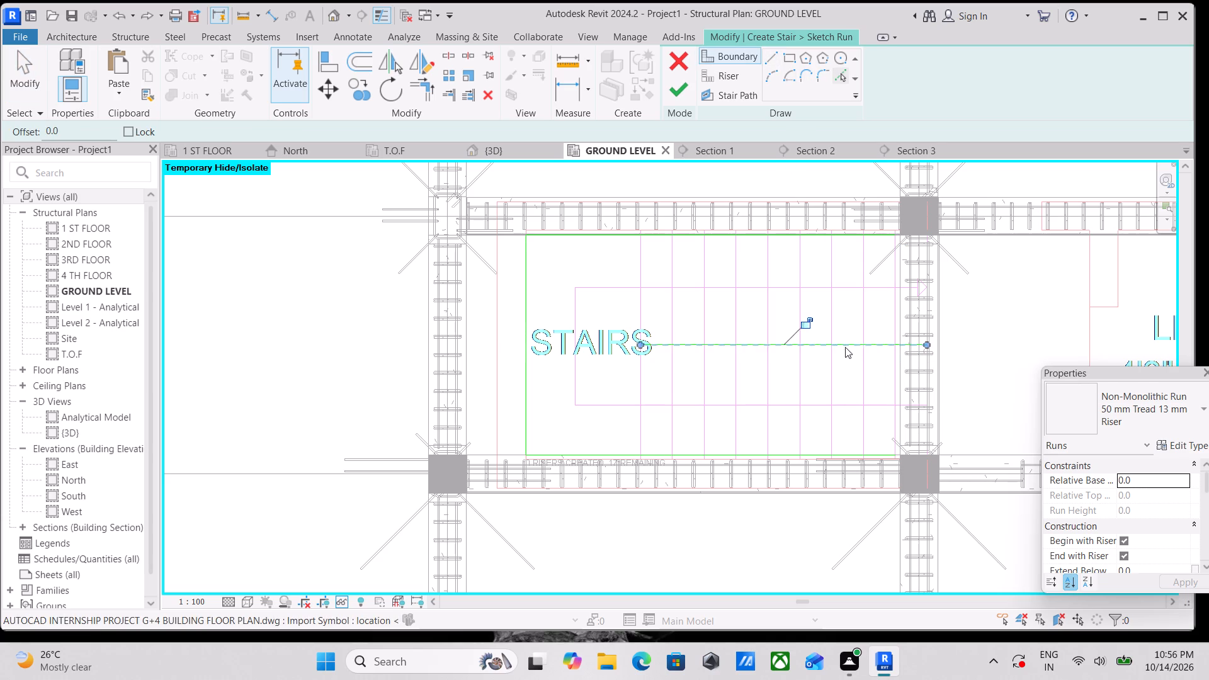
scroll(939, 328, up, 3)
key(Escape)
key(Escape)
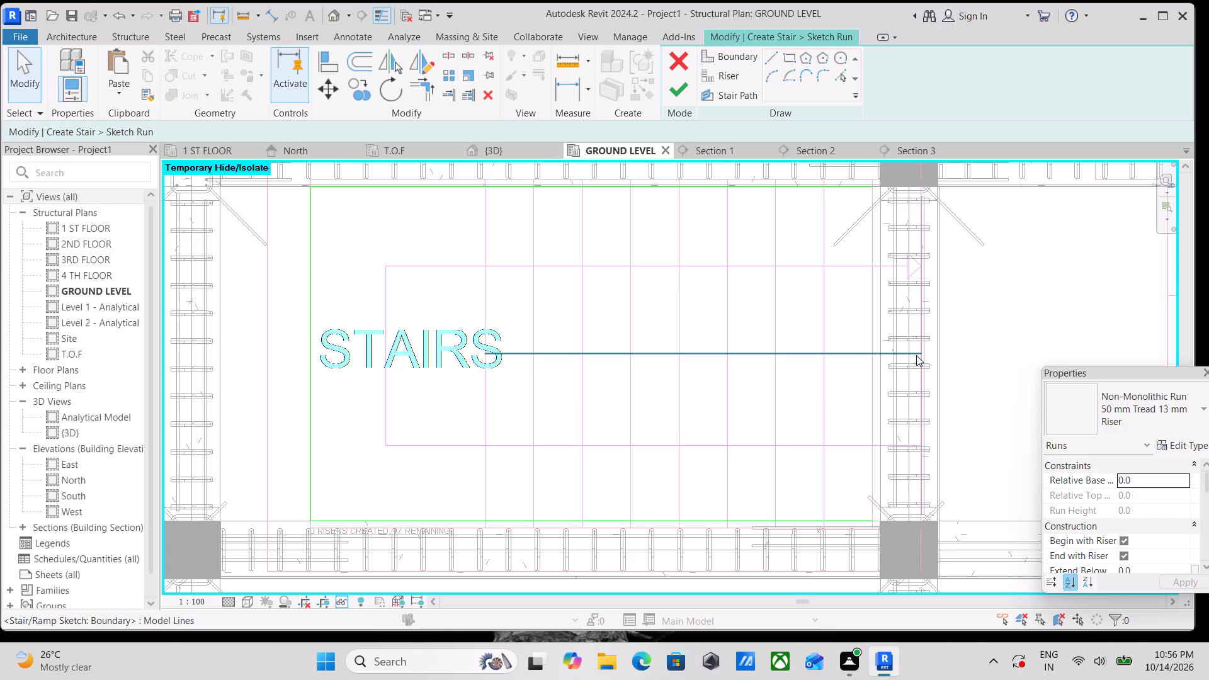
click(905, 353)
drag(922, 350, 882, 349)
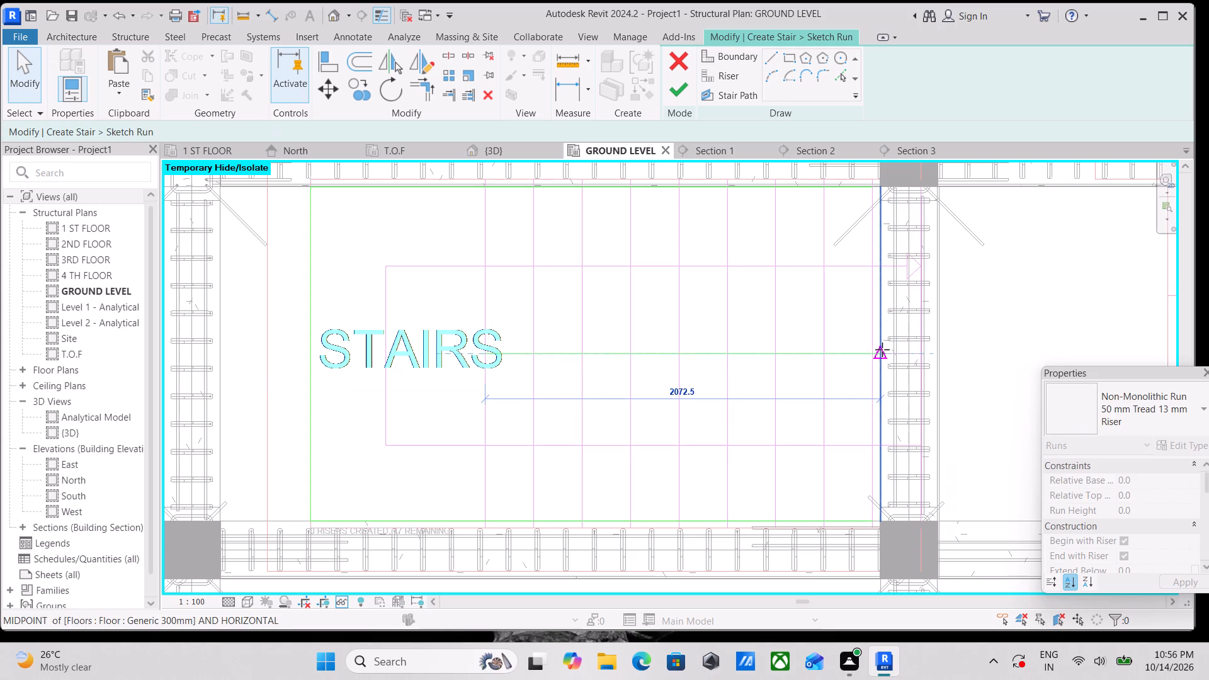
drag(882, 349, 872, 351)
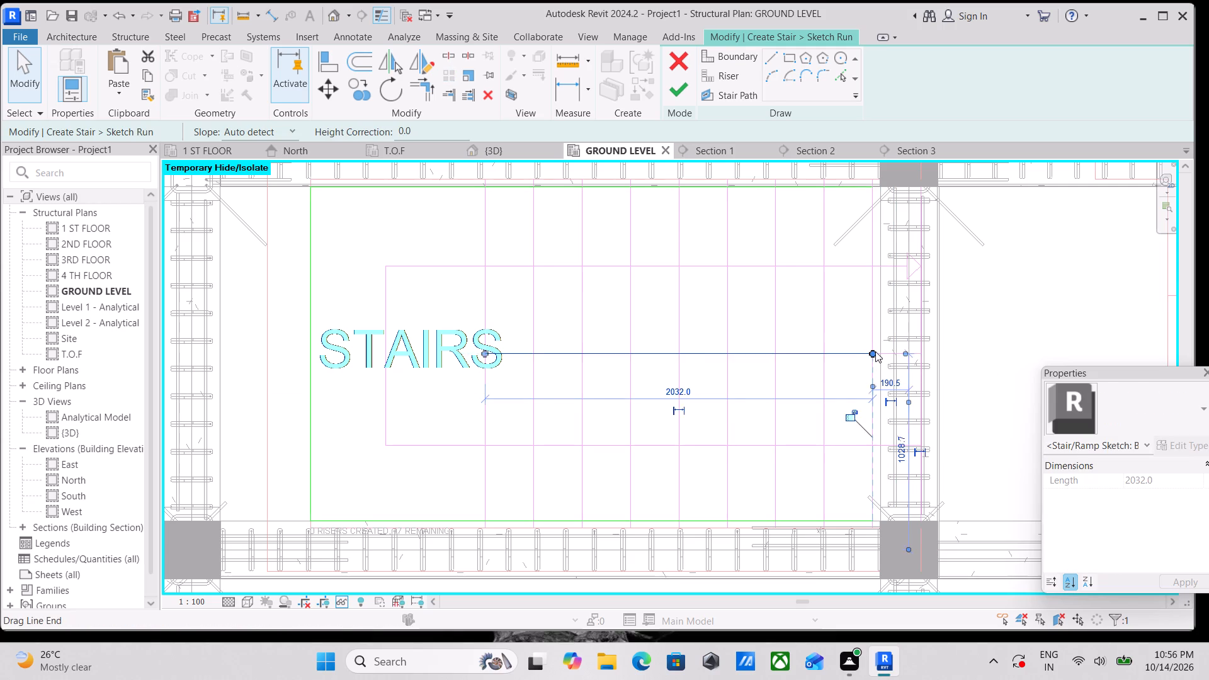
Offset copies of the centre boundary line 1" to the north and 1" to the south.
scroll(875, 352, down, 2)
middle_drag(875, 352, 849, 268)
scroll(836, 413, up, 3)
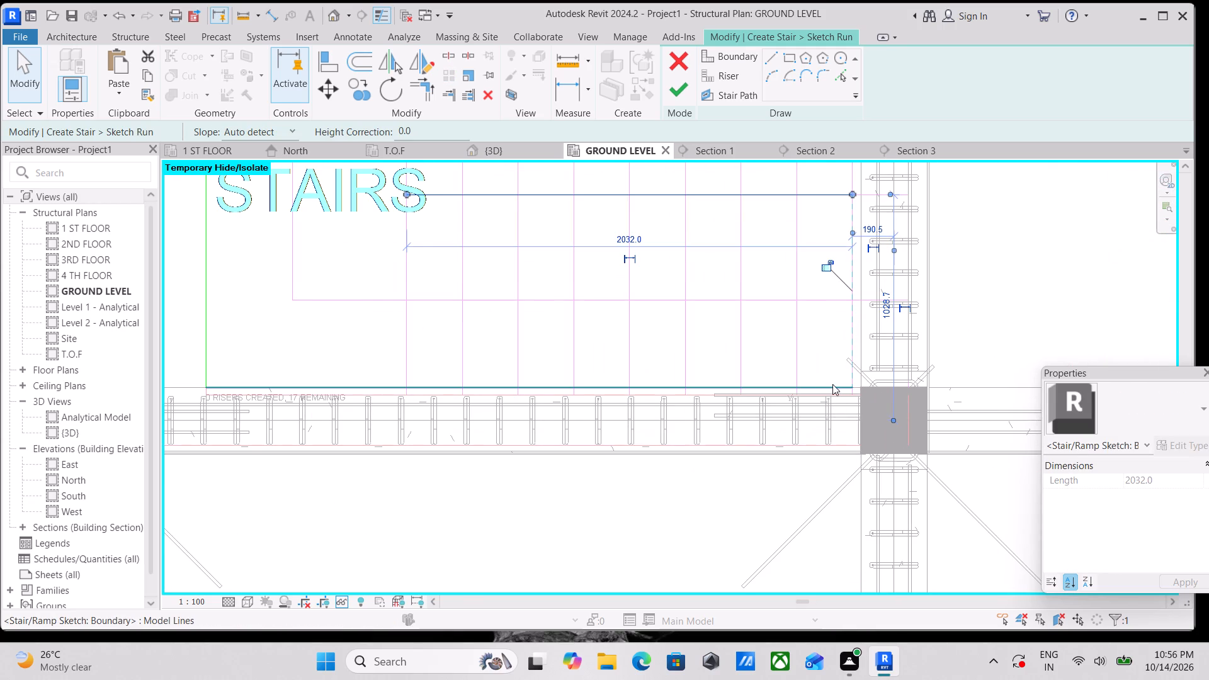
click(832, 383)
scroll(832, 382, down, 3)
scroll(690, 281, down, 1)
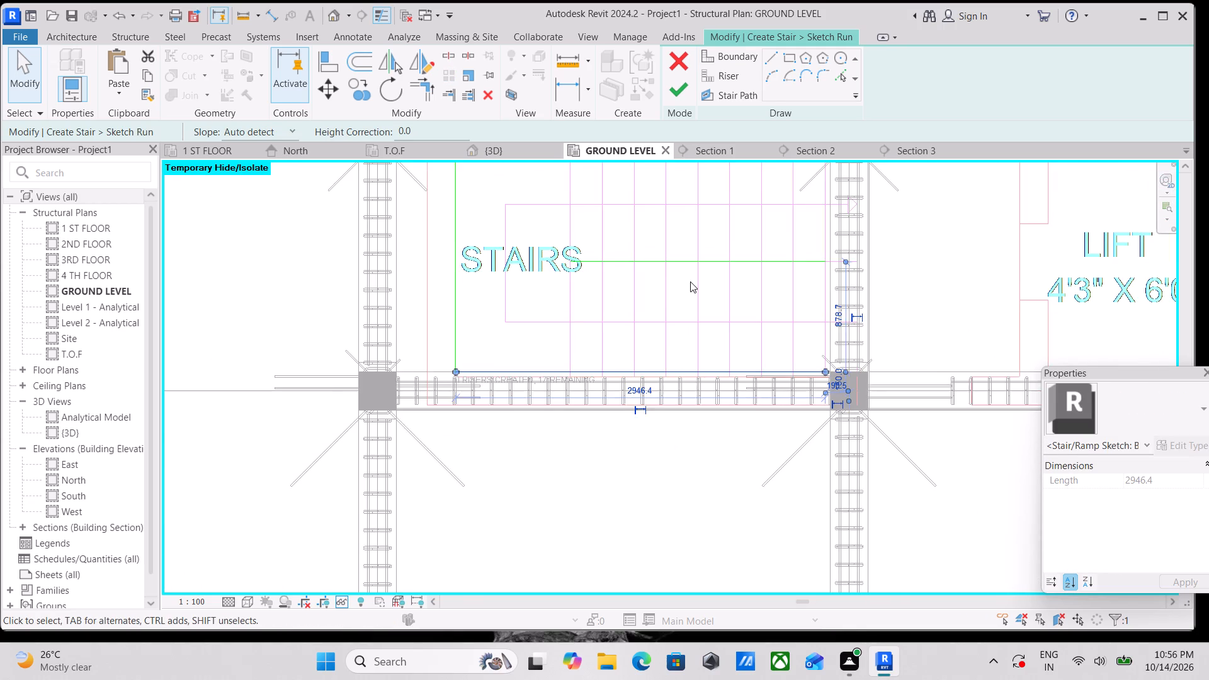
middle_drag(690, 281, 698, 375)
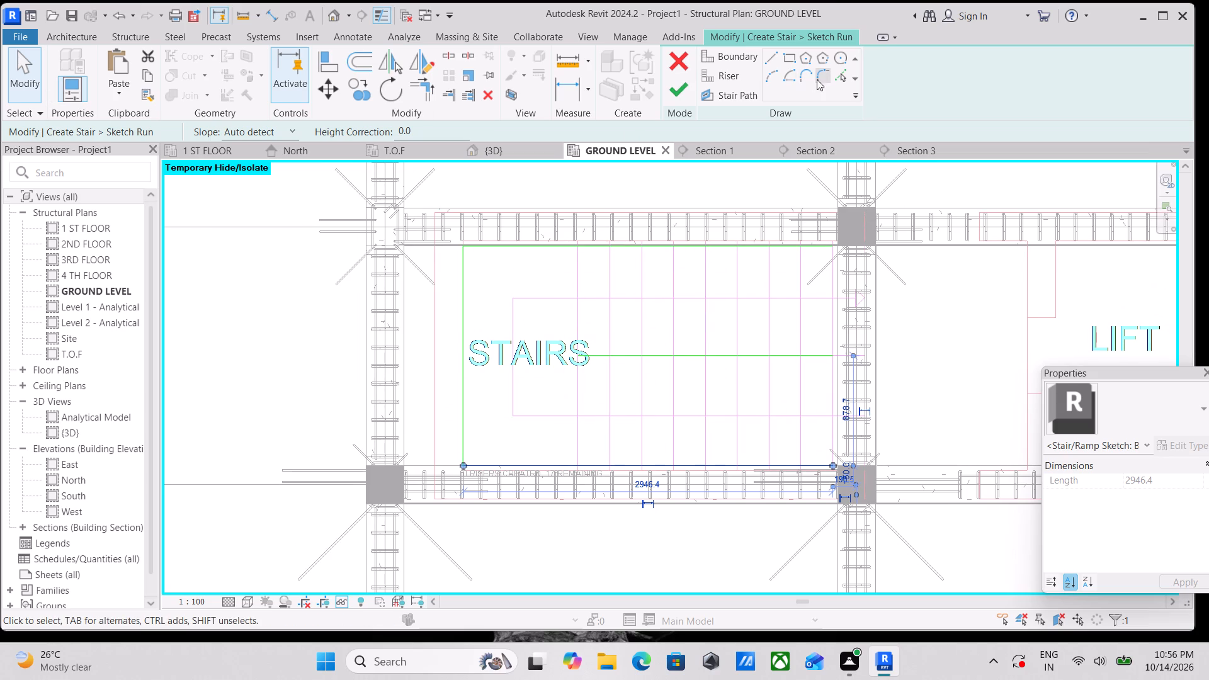
click(841, 77)
drag(63, 133, 0, 139)
key(1)
key(shift+quotedbl)
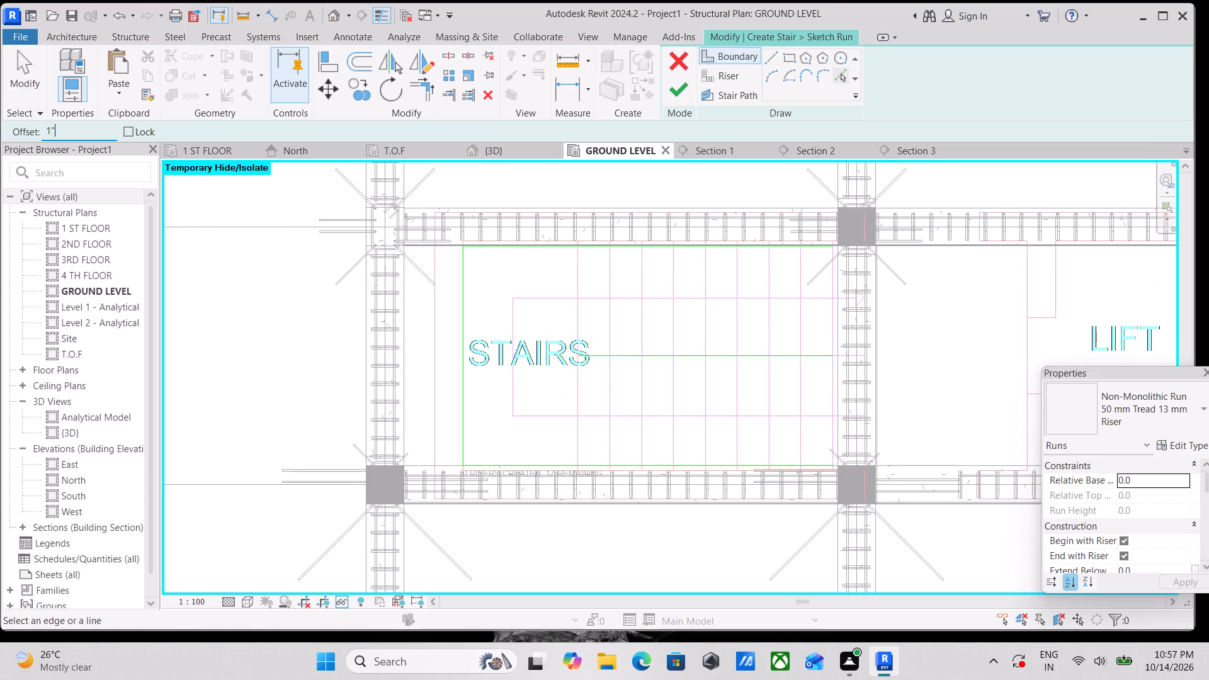
key(Return)
scroll(732, 367, up, 3)
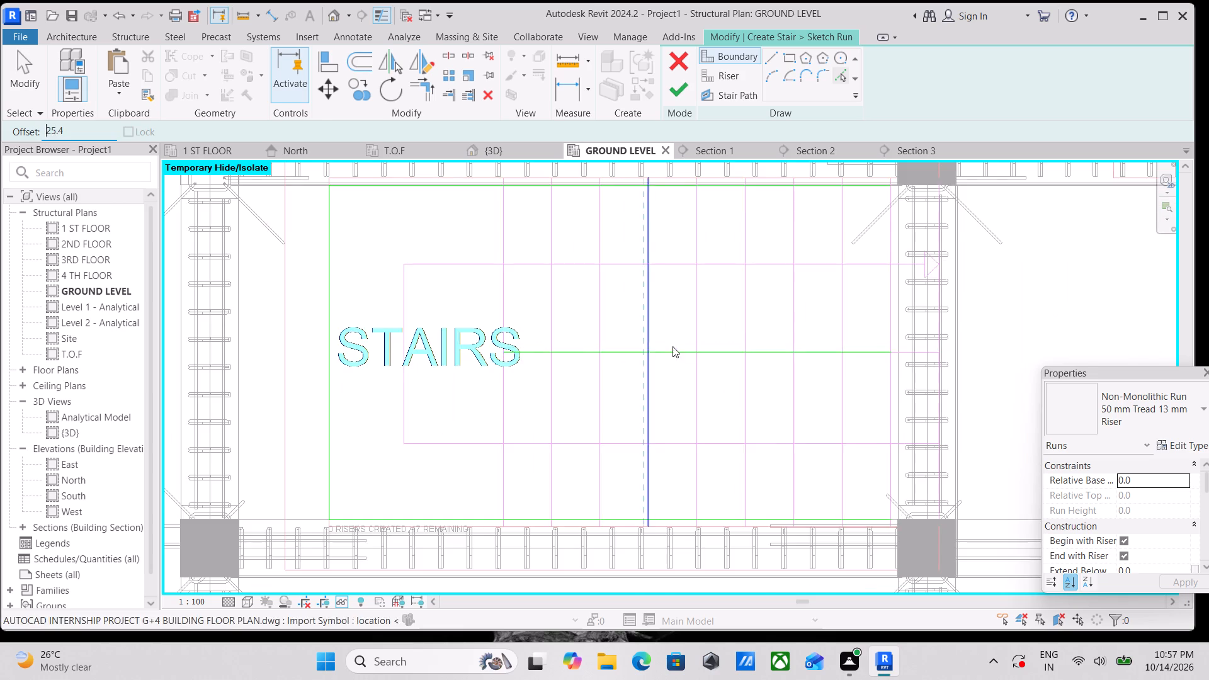
scroll(708, 359, up, 6)
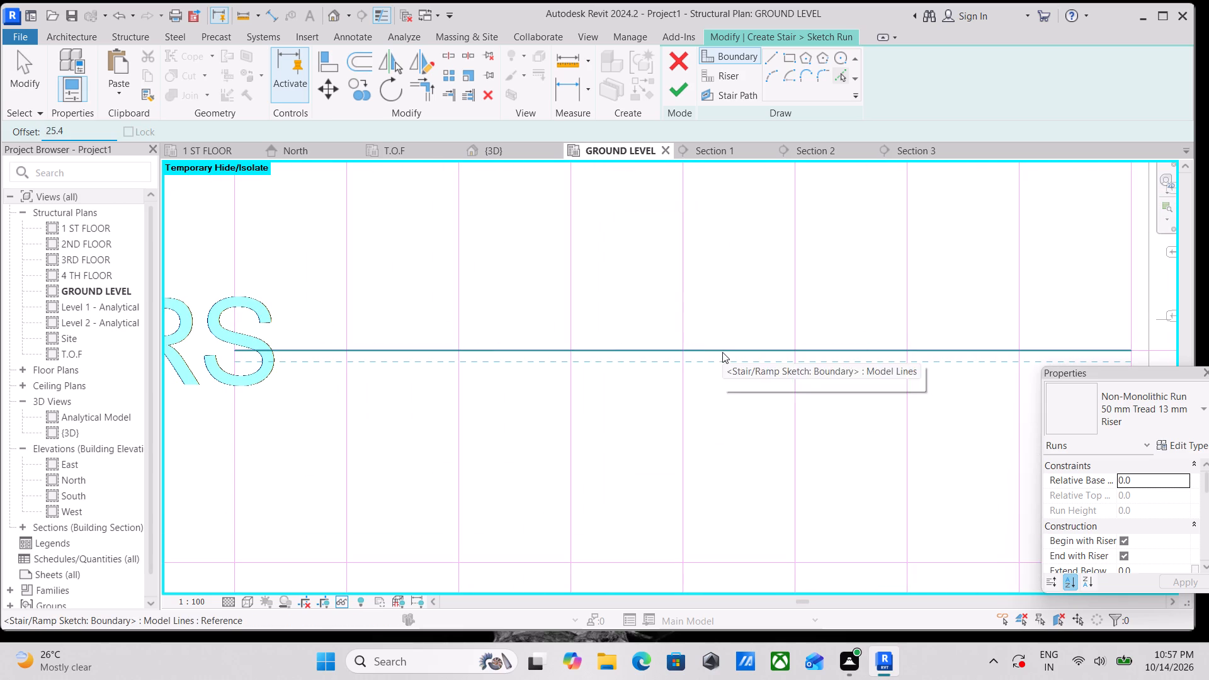
click(724, 349)
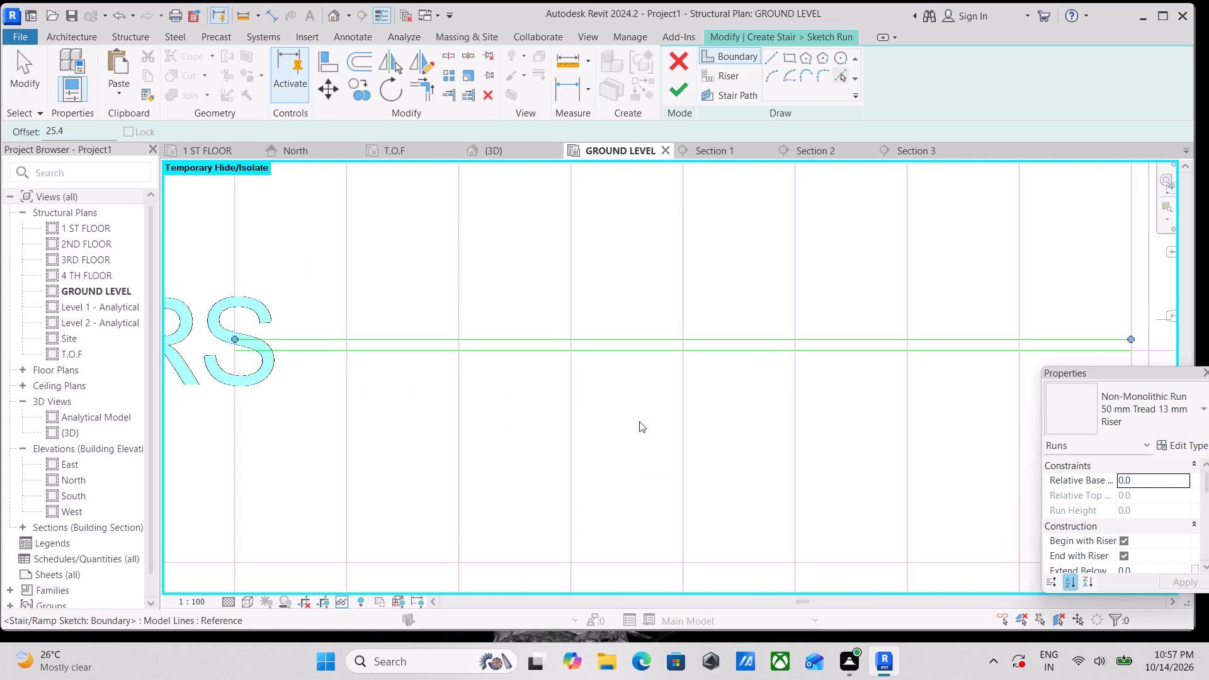
click(655, 353)
scroll(676, 271, down, 3)
middle_drag(676, 271, 797, 288)
scroll(521, 321, up, 8)
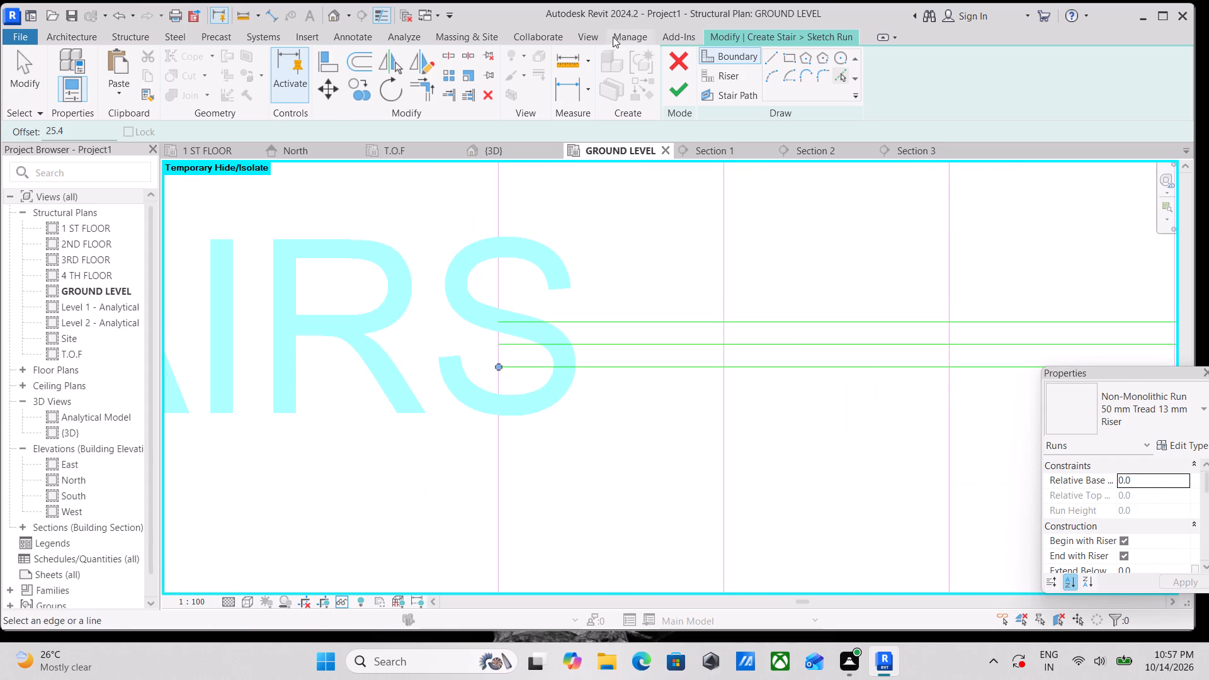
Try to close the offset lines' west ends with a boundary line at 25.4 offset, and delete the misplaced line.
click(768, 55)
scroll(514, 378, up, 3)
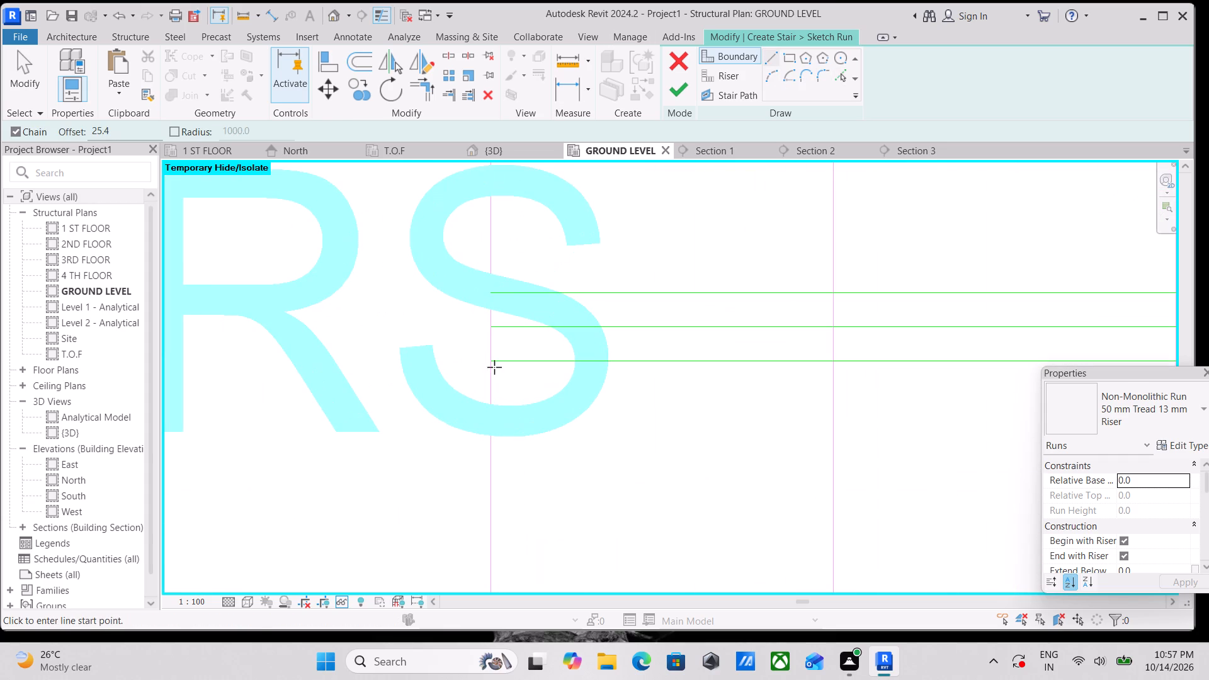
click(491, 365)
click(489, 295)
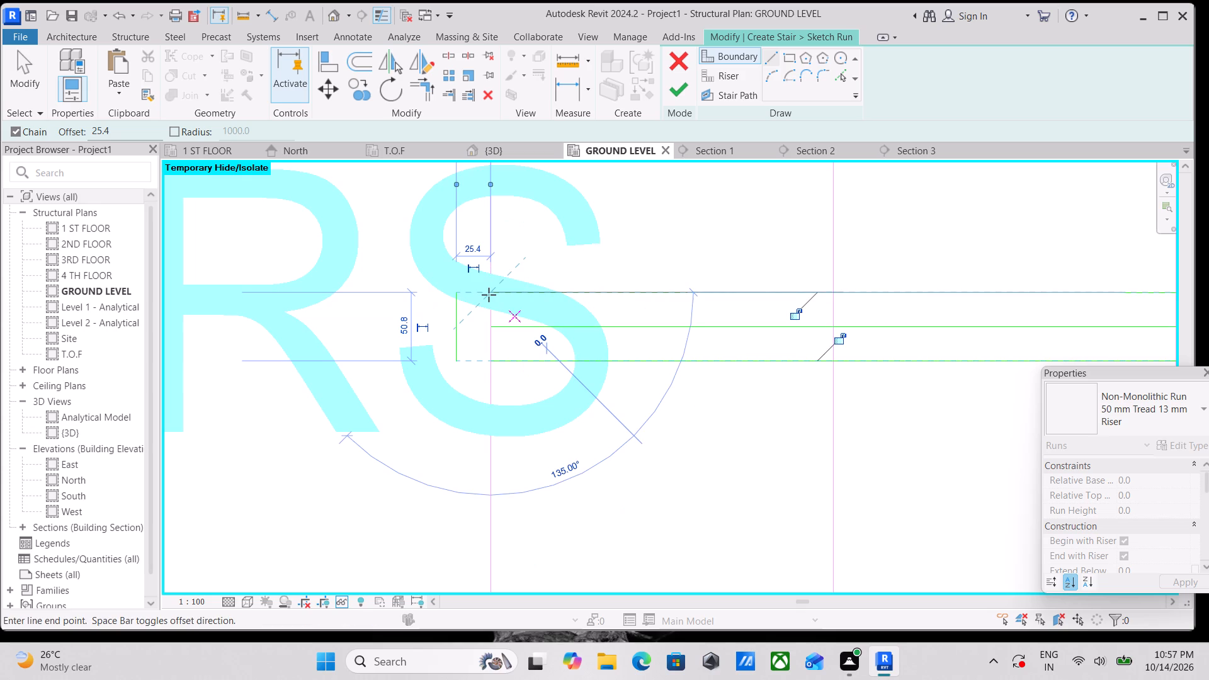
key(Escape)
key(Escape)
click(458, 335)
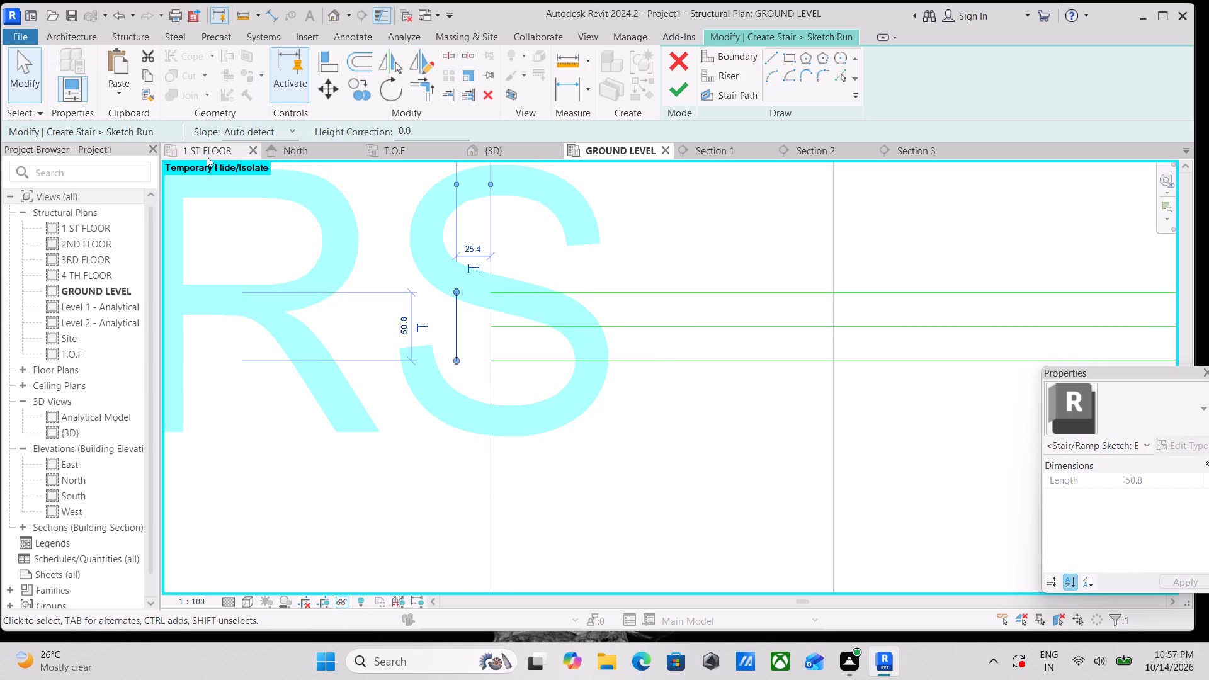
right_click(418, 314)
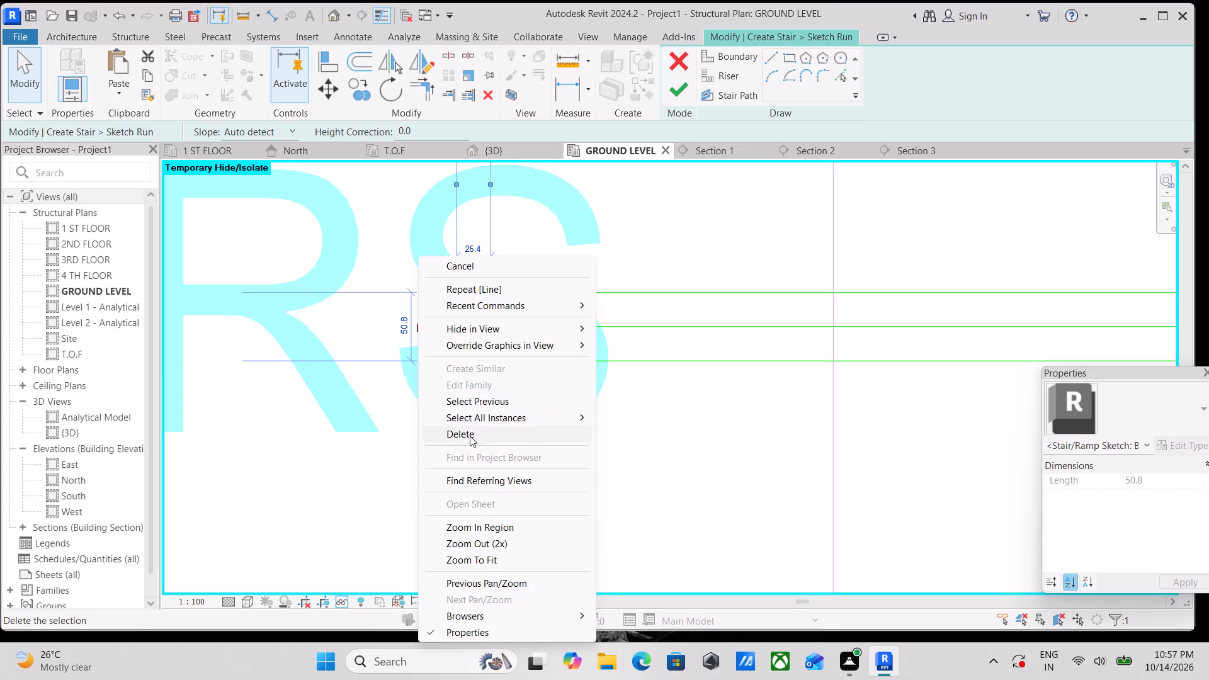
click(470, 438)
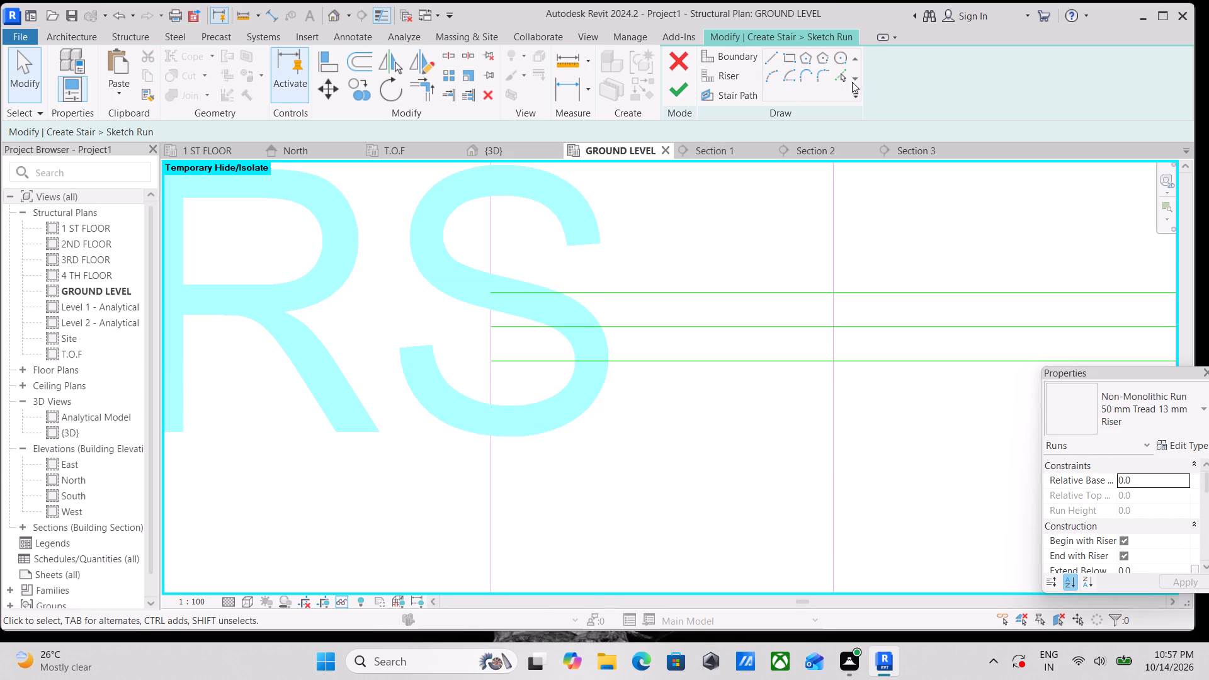
Join the west ends of the two offset lines with a boundary line about 51 mm long at zero offset.
click(772, 54)
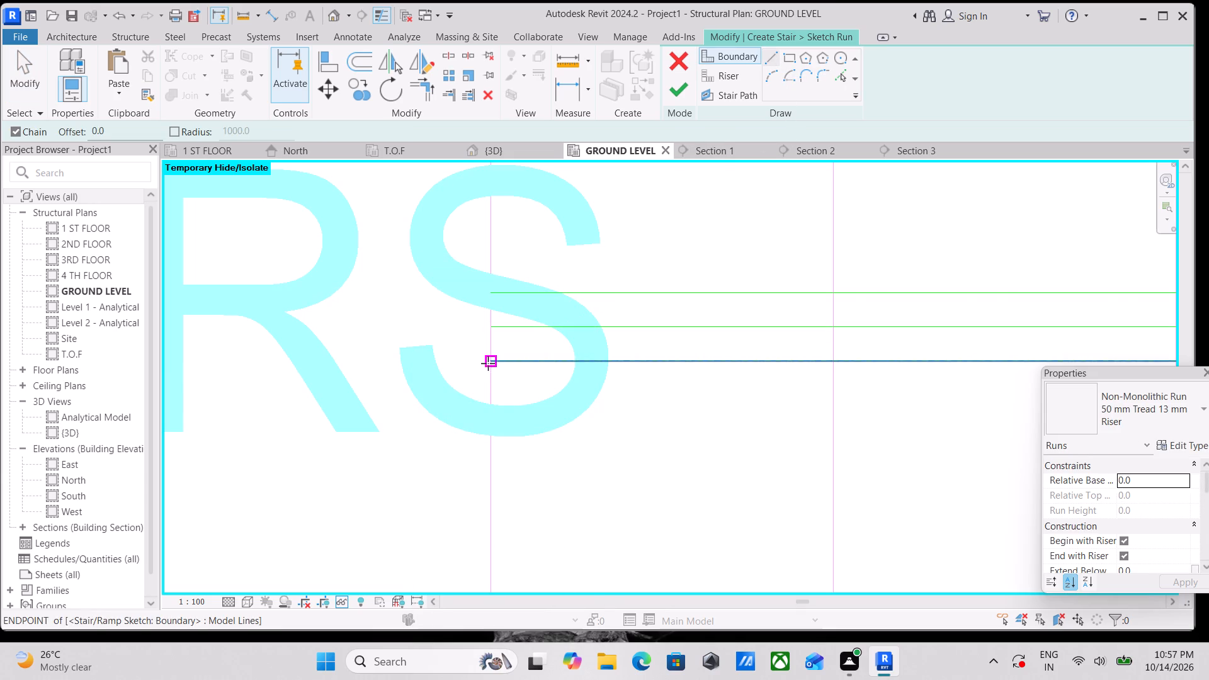
drag(488, 363, 489, 356)
click(491, 292)
key(Escape)
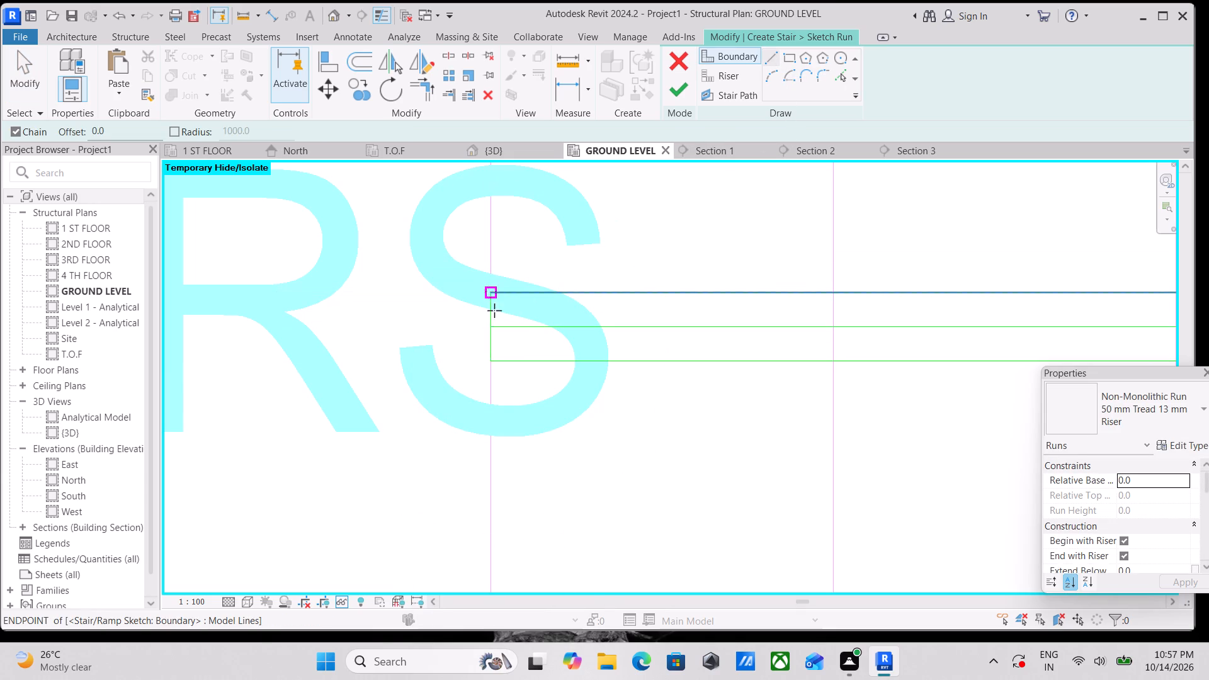
key(Escape)
Delete the original centre boundary line between the two offset lines.
click(654, 324)
right_click(654, 324)
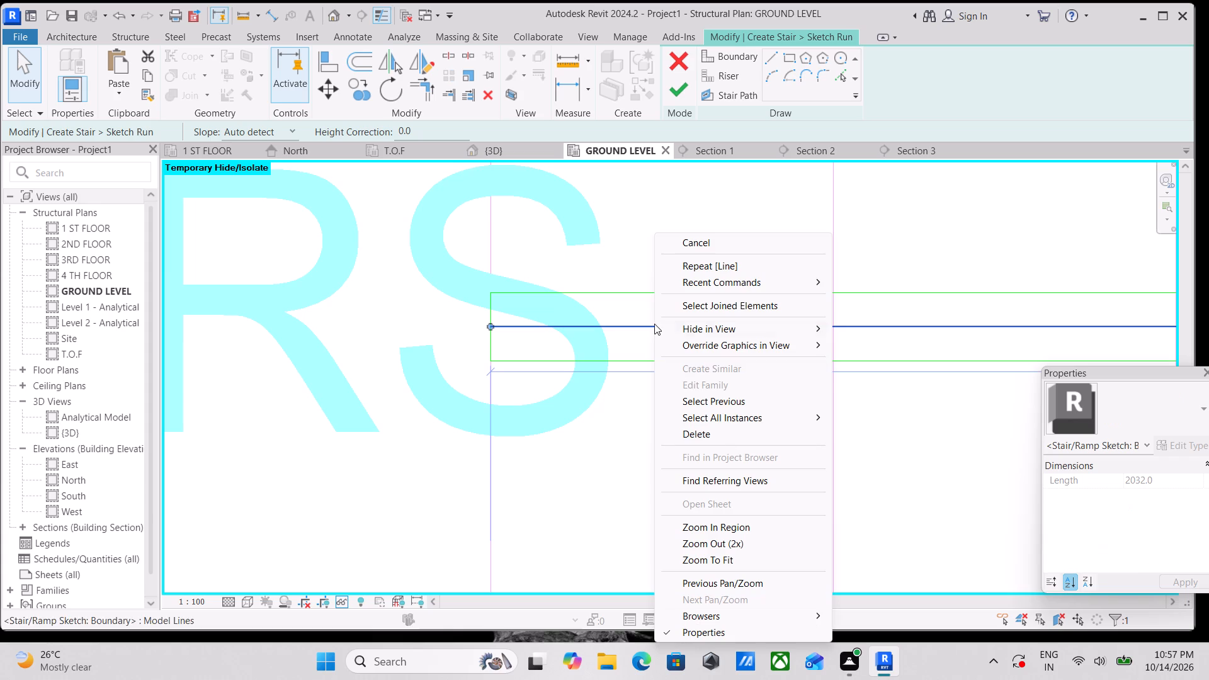
click(700, 436)
Sketch the first riser along the bay's east edge, from the southern offset line to the south boundary, about 853 mm long.
scroll(700, 428, down, 8)
middle_drag(747, 392, 228, 296)
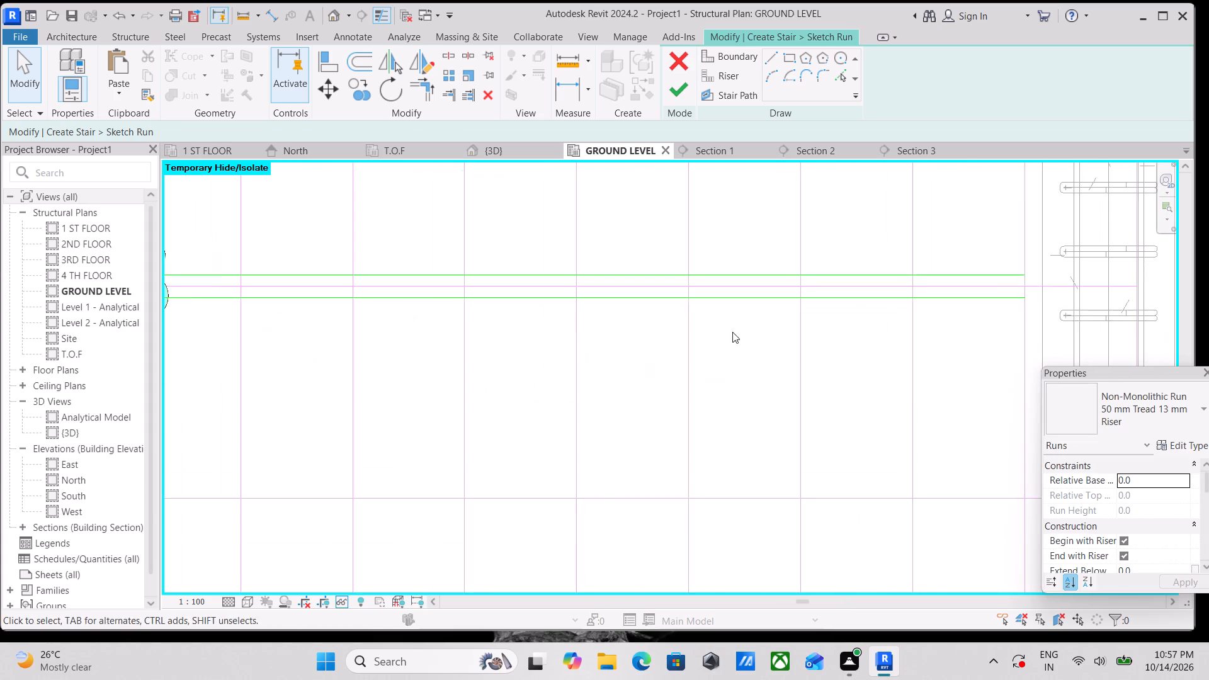
scroll(800, 337, down, 4)
middle_drag(800, 337, 663, 331)
scroll(834, 384, up, 3)
middle_drag(781, 392, 782, 157)
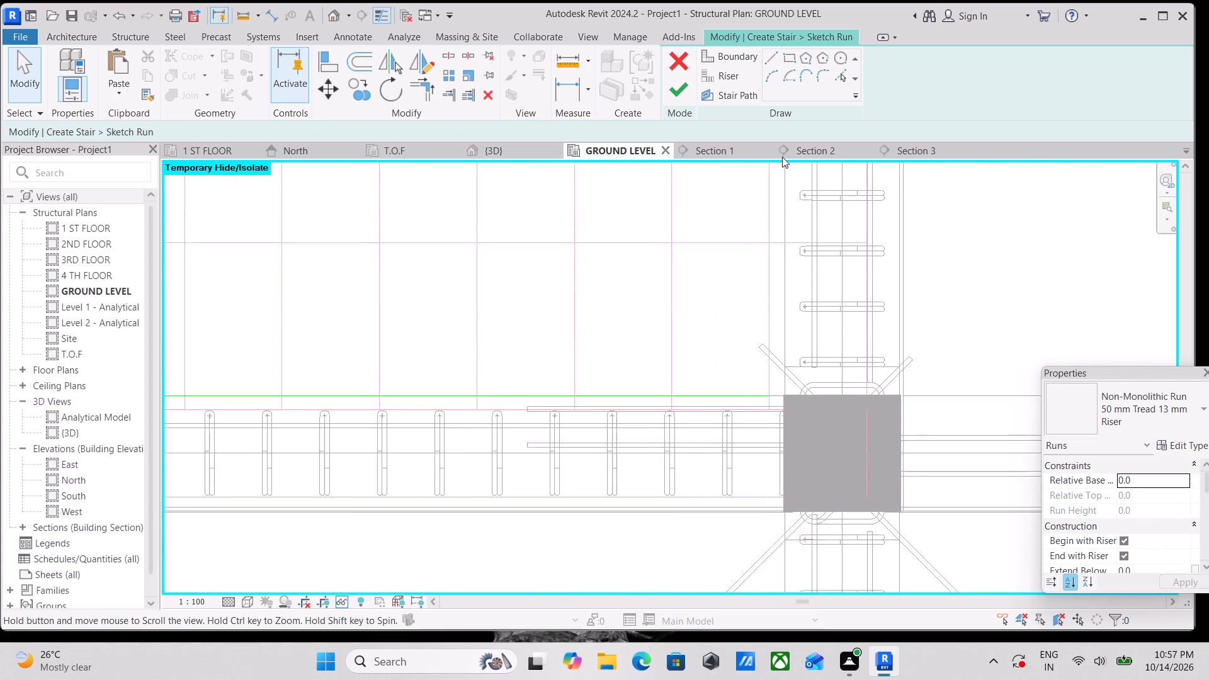
middle_drag(782, 157, 781, 159)
scroll(783, 280, down, 1)
middle_drag(783, 280, 797, 343)
middle_drag(770, 261, 792, 310)
scroll(770, 263, down, 1)
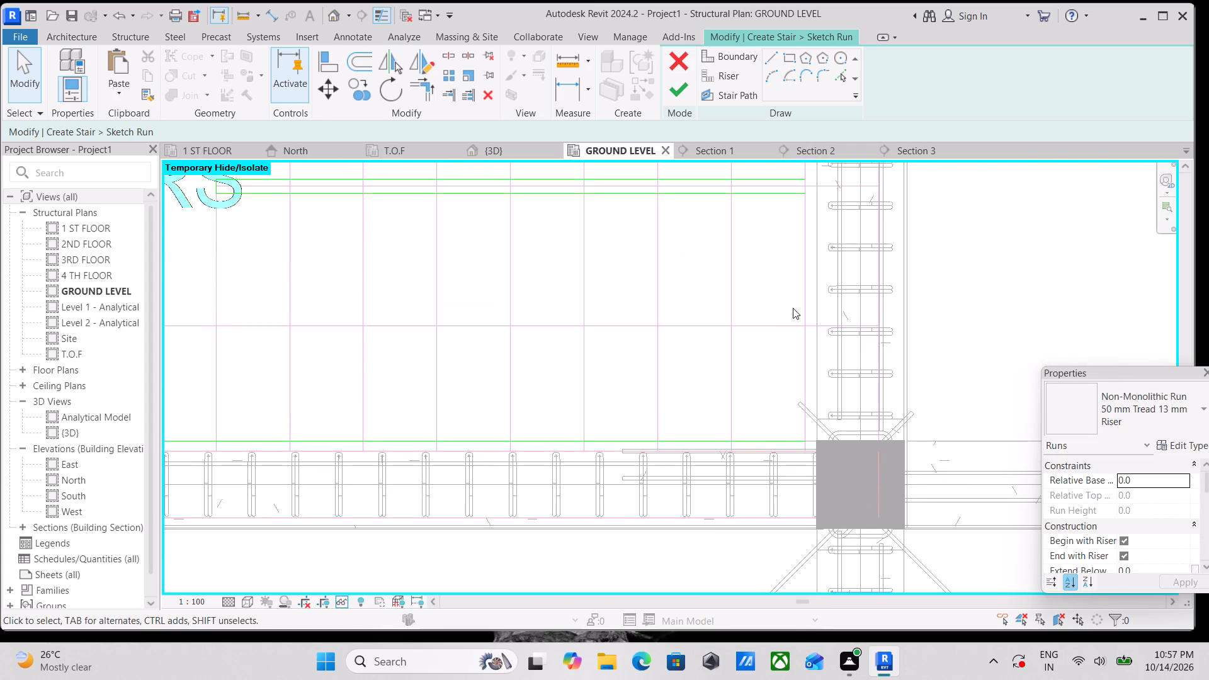
middle_drag(711, 225, 768, 278)
middle_drag(768, 273, 824, 302)
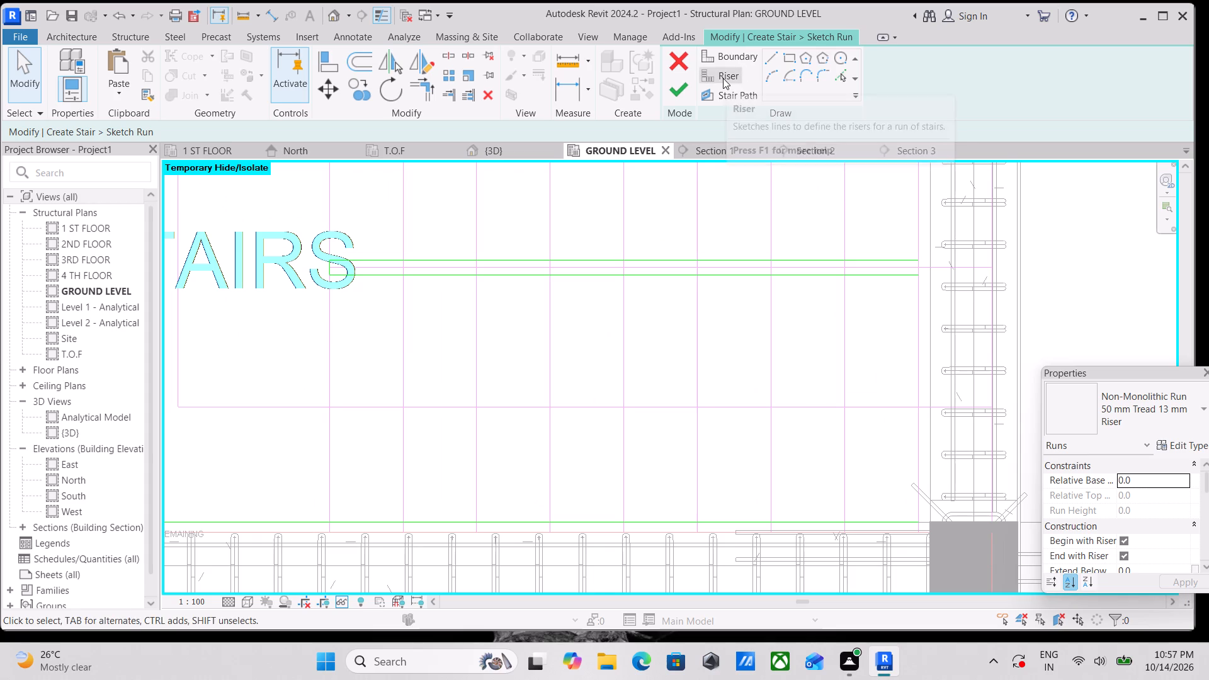
click(723, 78)
middle_drag(816, 326, 768, 263)
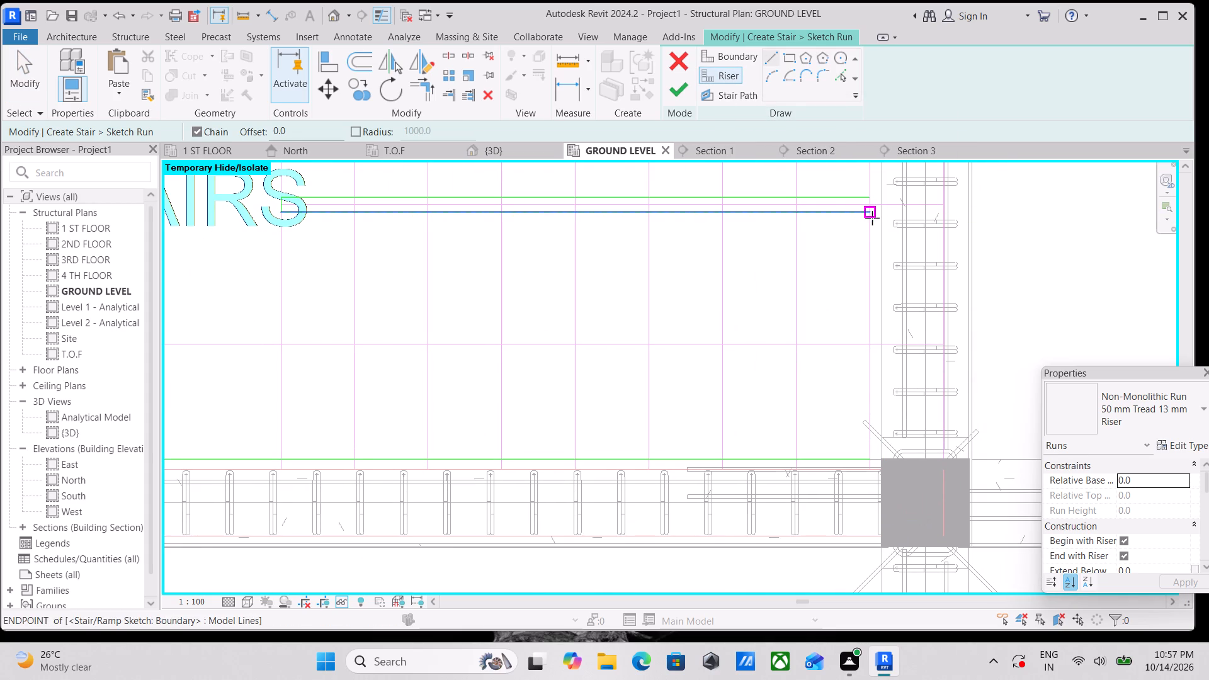
click(872, 217)
middle_drag(870, 293, 849, 145)
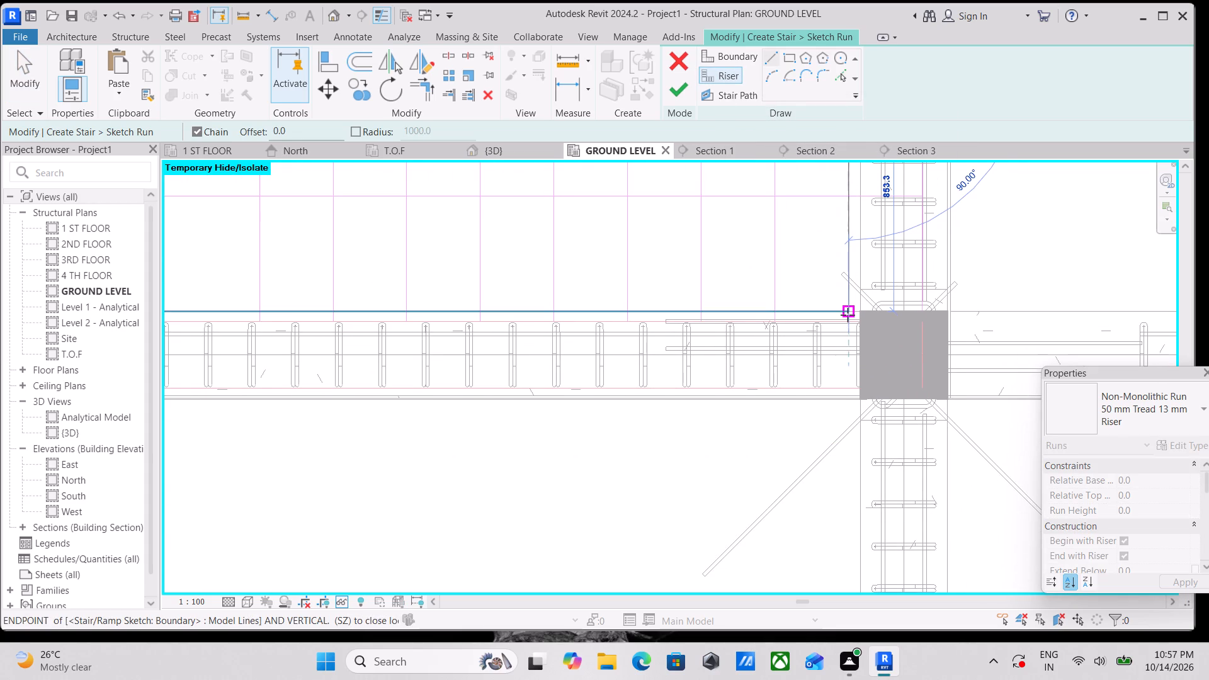
click(848, 315)
key(Escape)
Sketch the south flight's second riser on the next CAD tread line, from the southern offset line to the south boundary, about 853 mm long.
scroll(788, 262, down, 1)
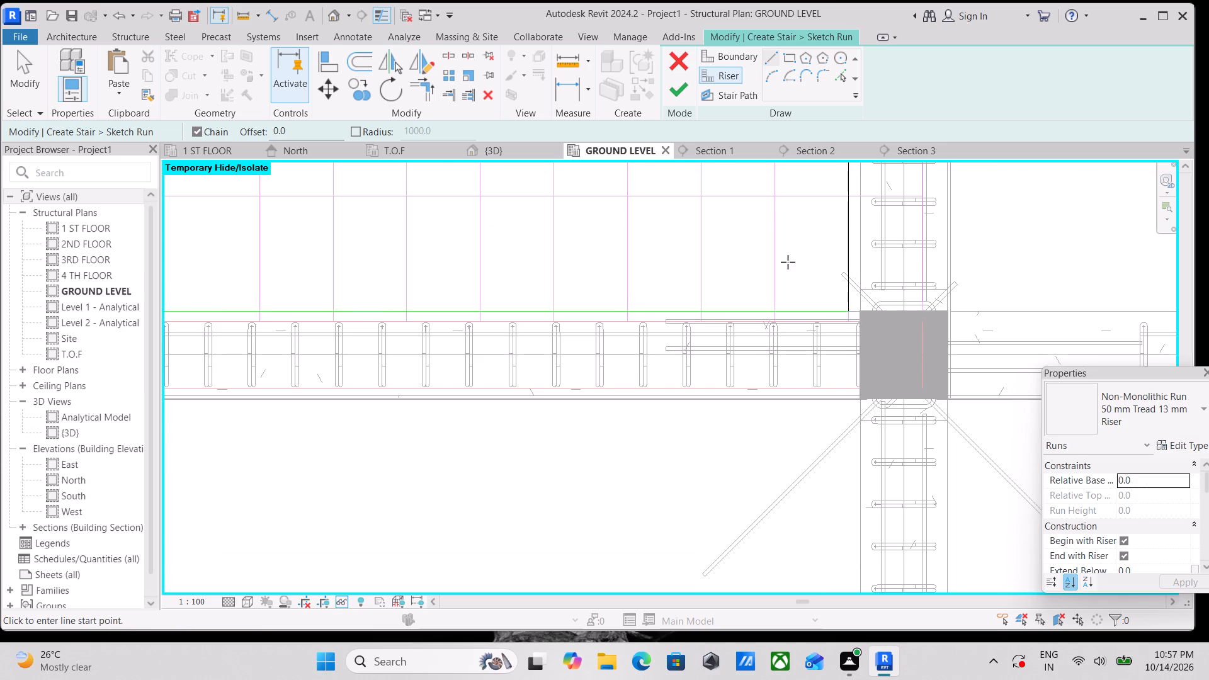
scroll(788, 262, down, 2)
middle_drag(788, 262, 784, 411)
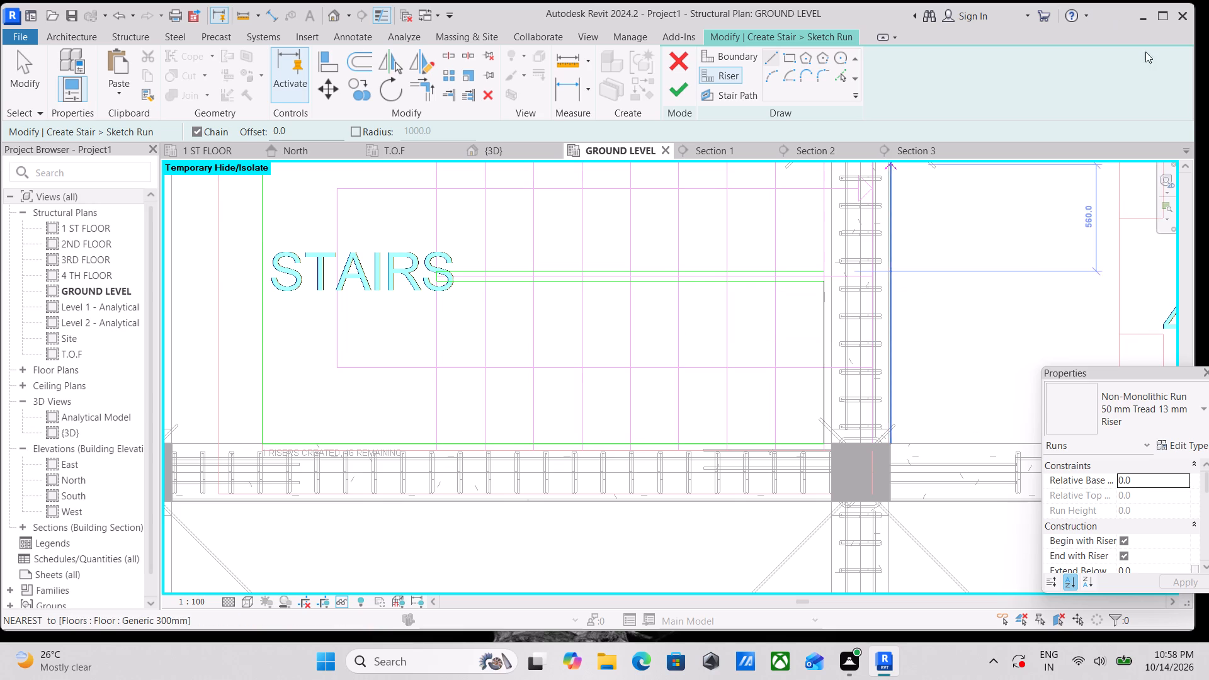
scroll(769, 284, up, 6)
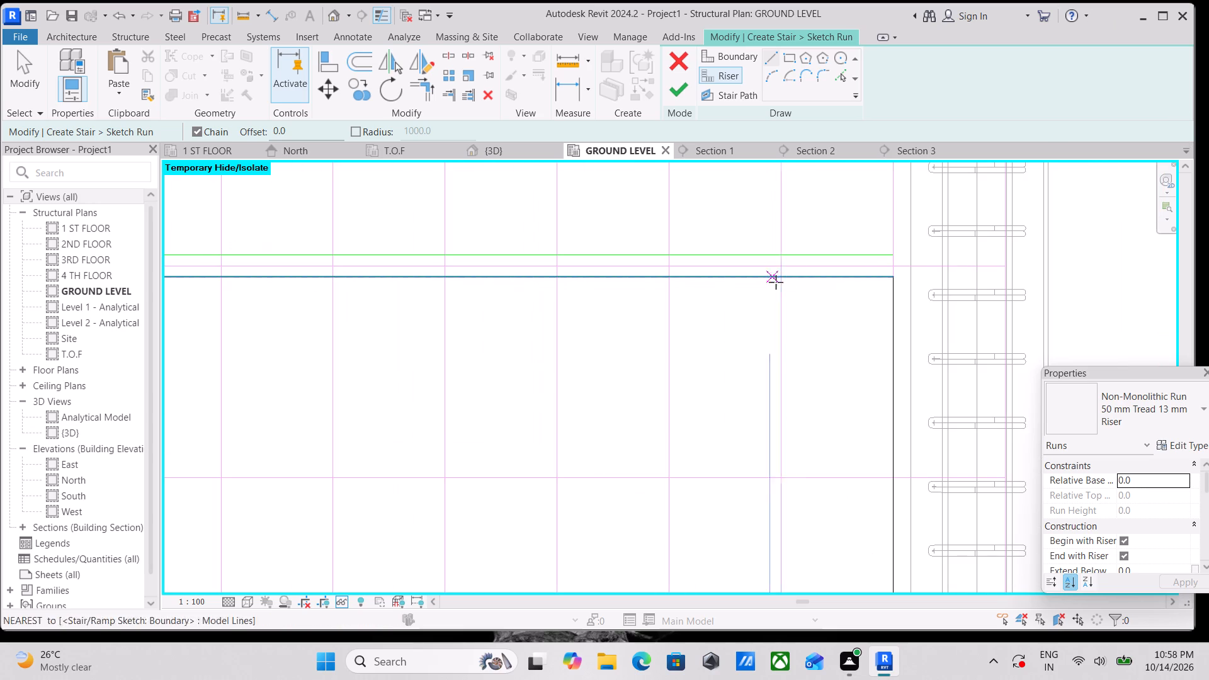
click(785, 275)
middle_drag(773, 365, 788, 281)
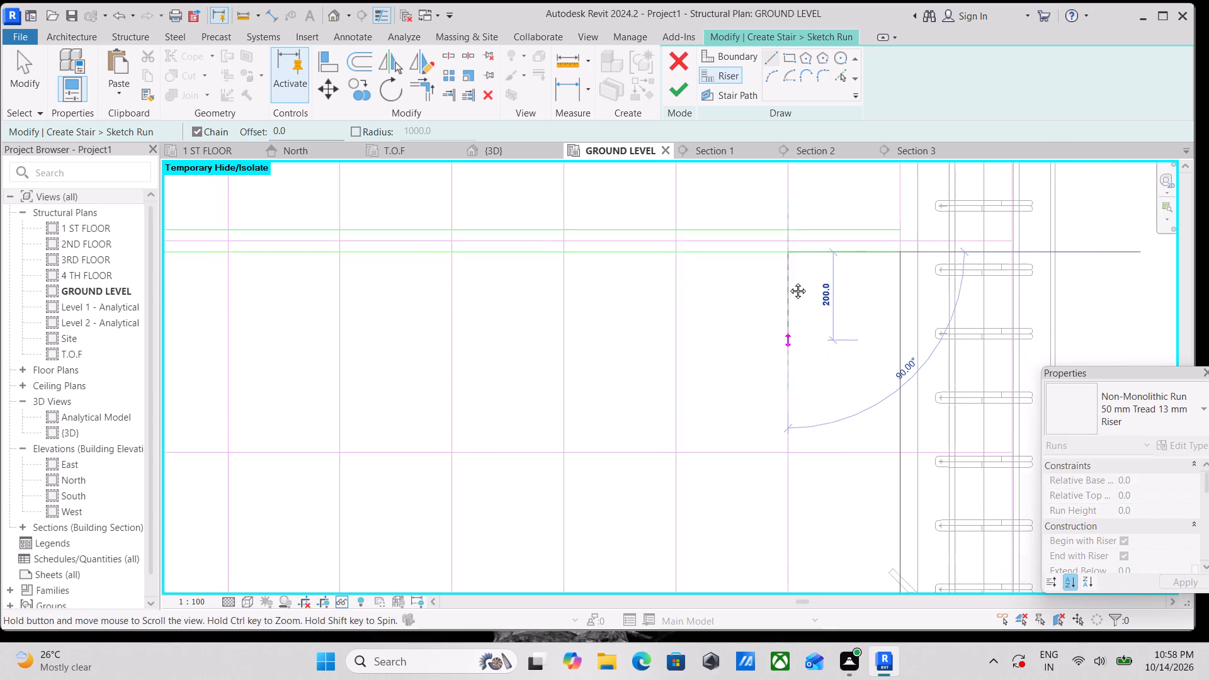
middle_drag(788, 281, 792, 188)
scroll(802, 375, down, 1)
middle_drag(802, 373, 801, 286)
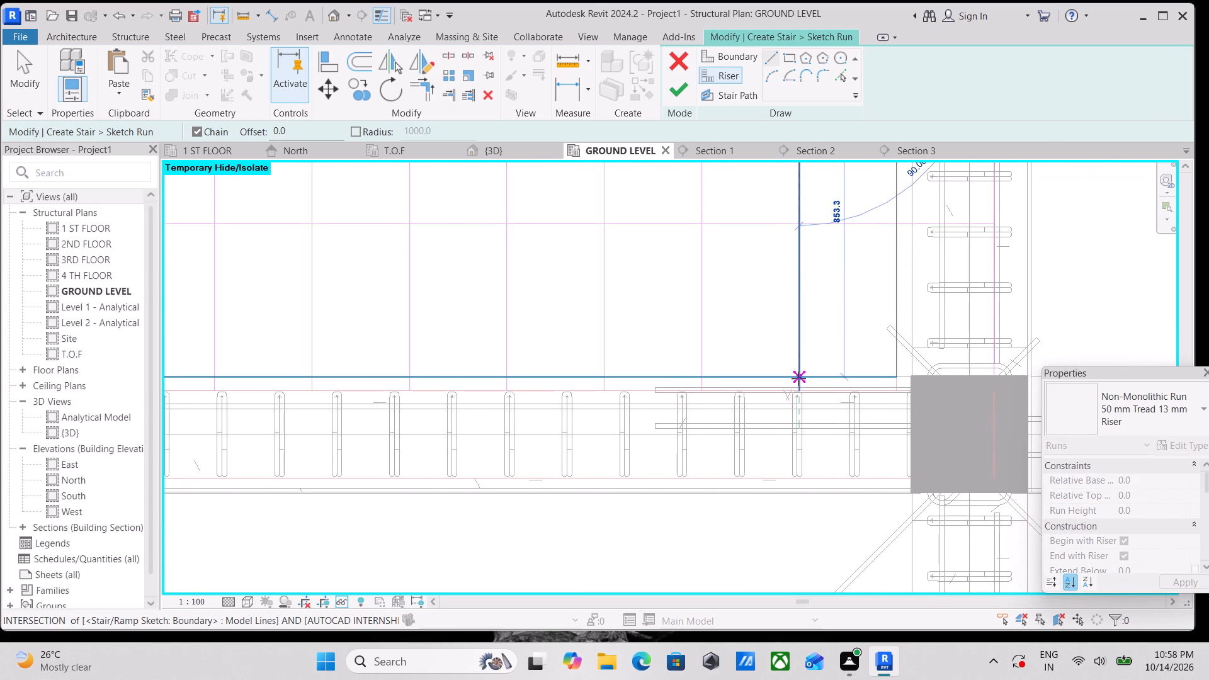
click(798, 378)
key(Escape)
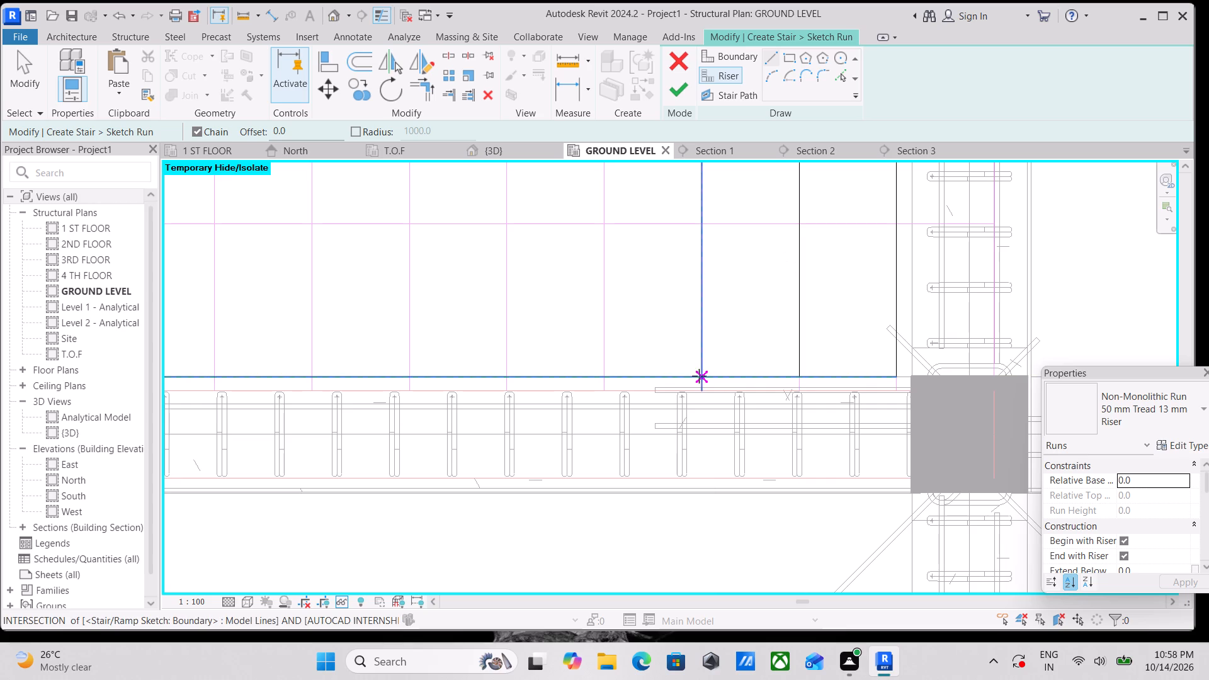
Sketch the south flight's third and fourth risers on the next CAD tread lines westward, between the south boundary and the southern offset line.
click(705, 377)
middle_drag(703, 266, 693, 431)
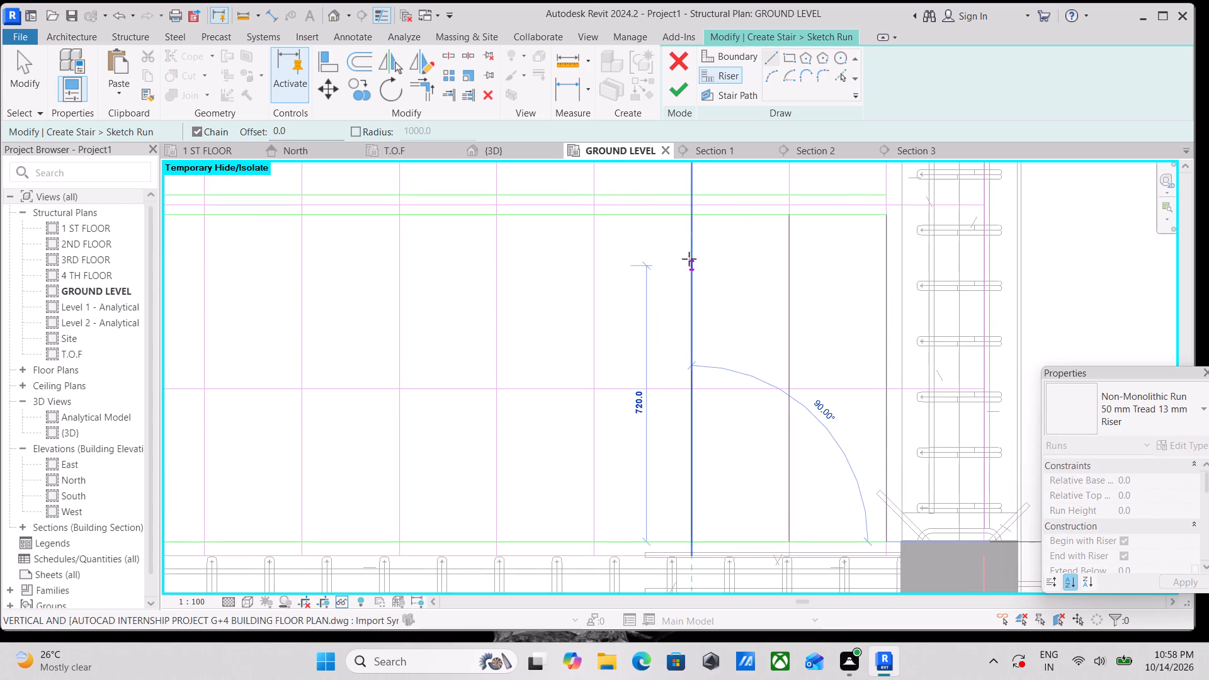
click(690, 214)
key(Escape)
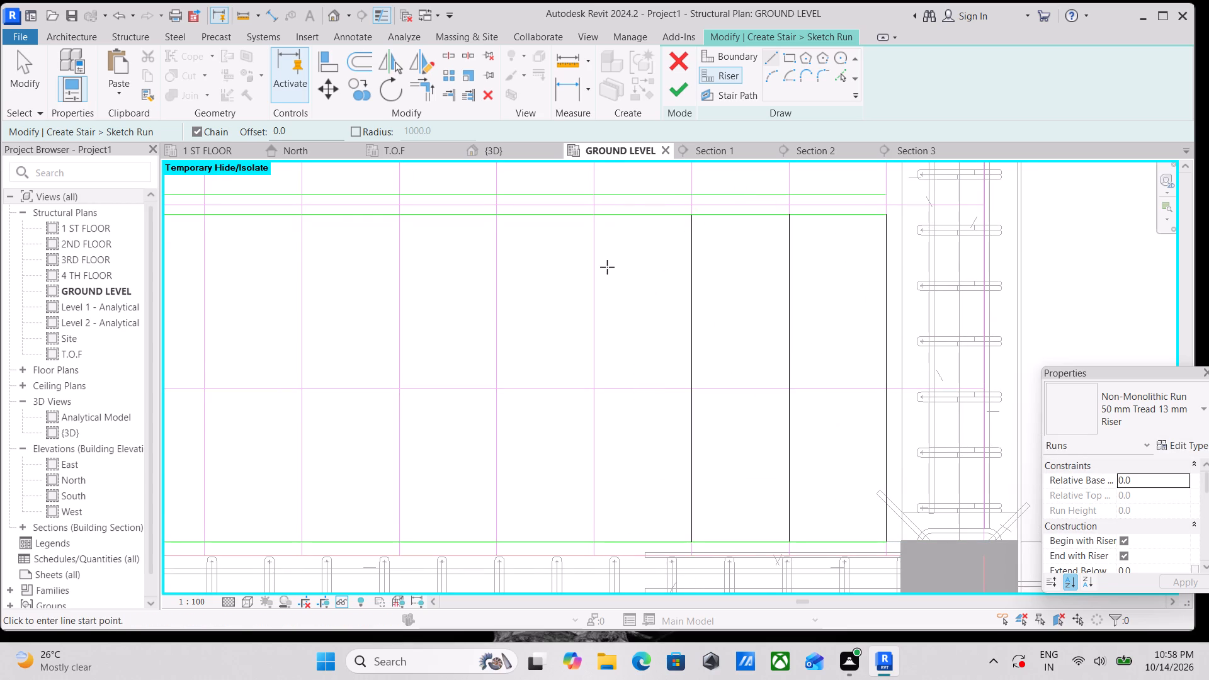
click(598, 218)
middle_drag(584, 287, 637, 171)
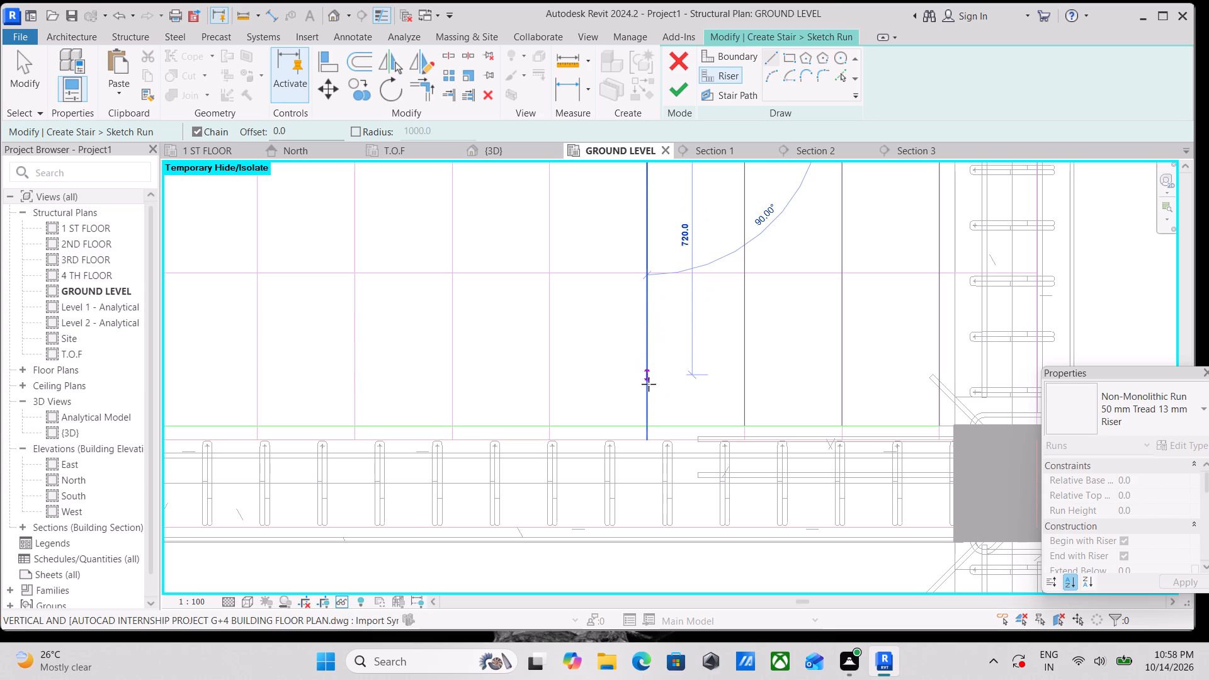
click(645, 426)
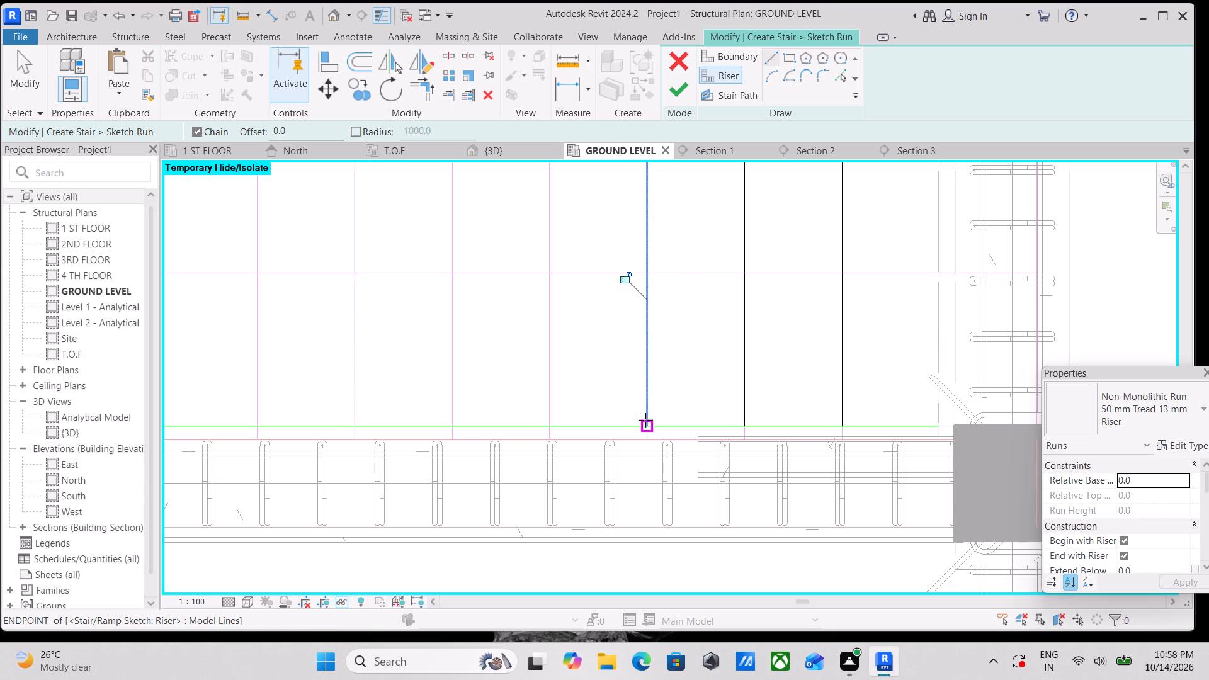
key(Escape)
Sketch the south flight's fifth and sixth risers on the next two CAD tread lines westward, each about 853 mm long.
click(550, 425)
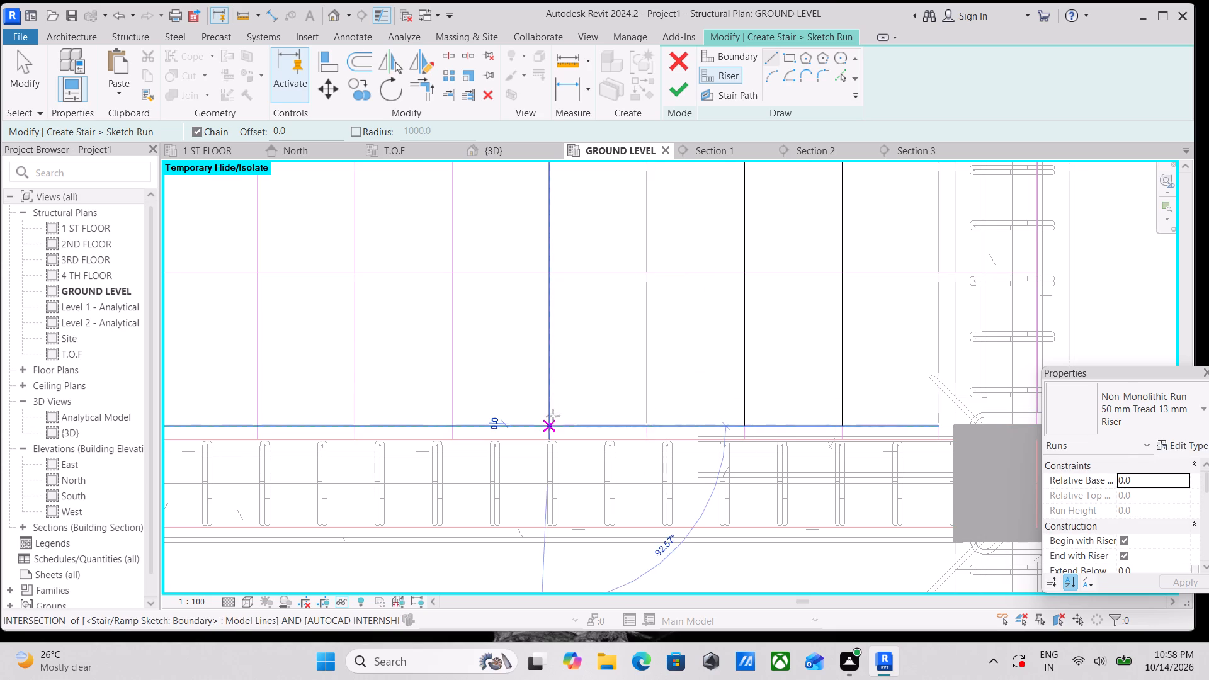
middle_drag(561, 263, 547, 392)
scroll(548, 276, down, 1)
middle_drag(548, 276, 544, 330)
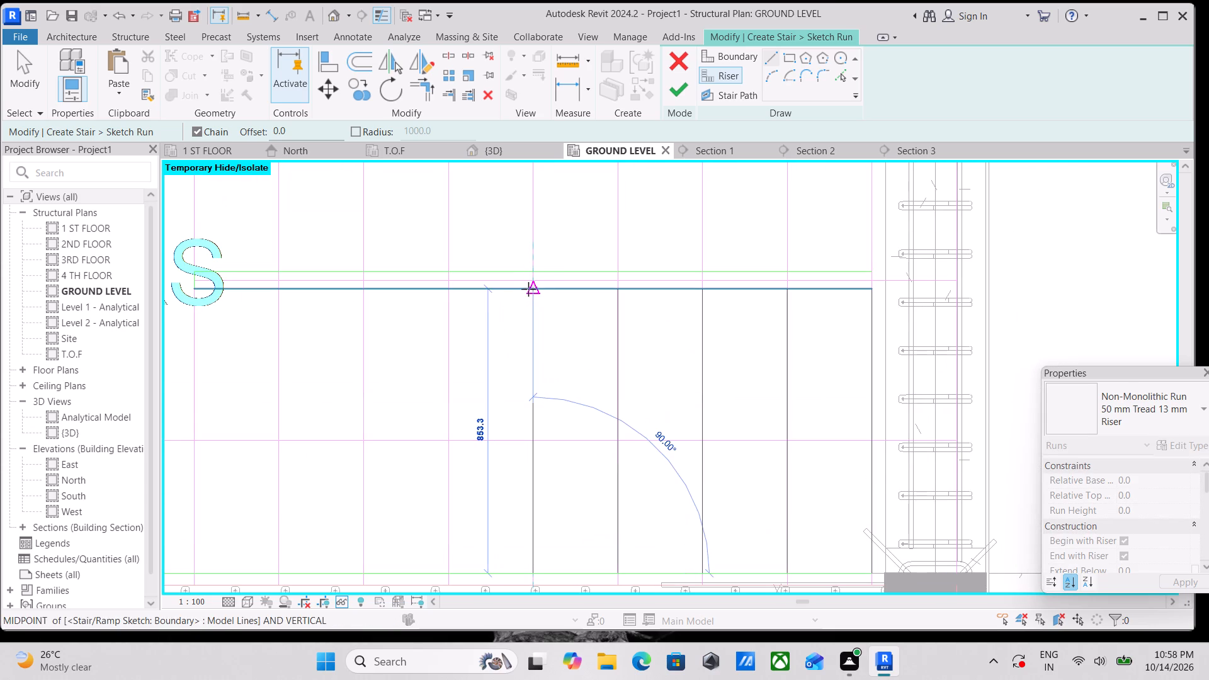
click(529, 288)
key(Escape)
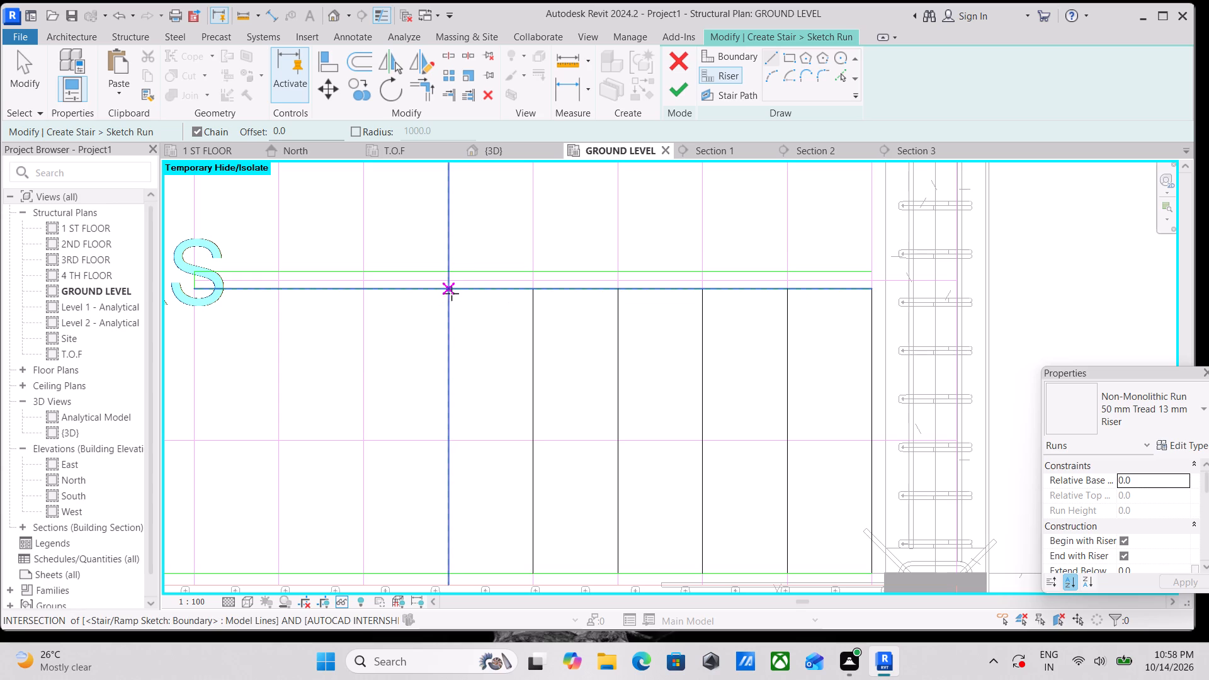
click(446, 290)
middle_drag(419, 417, 482, 229)
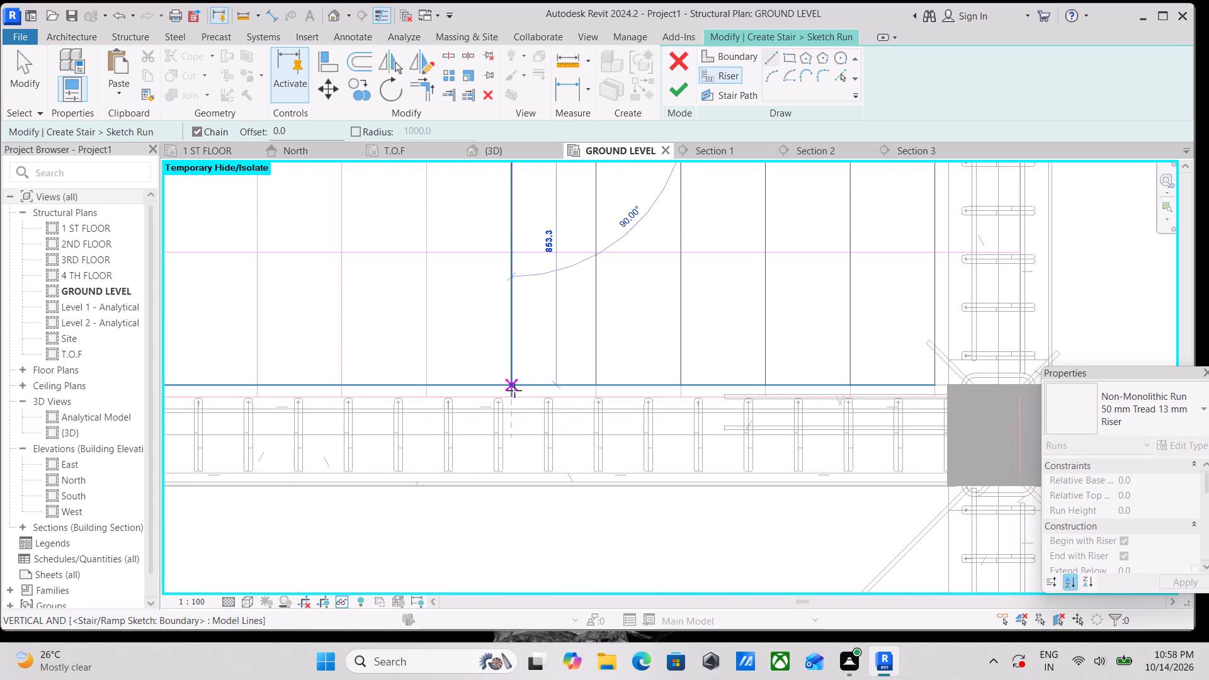
click(514, 387)
key(Escape)
Sketch the south flight's seventh, eighth and ninth risers westward, ending with the one at the southern offset line's west end.
scroll(516, 385, down, 5)
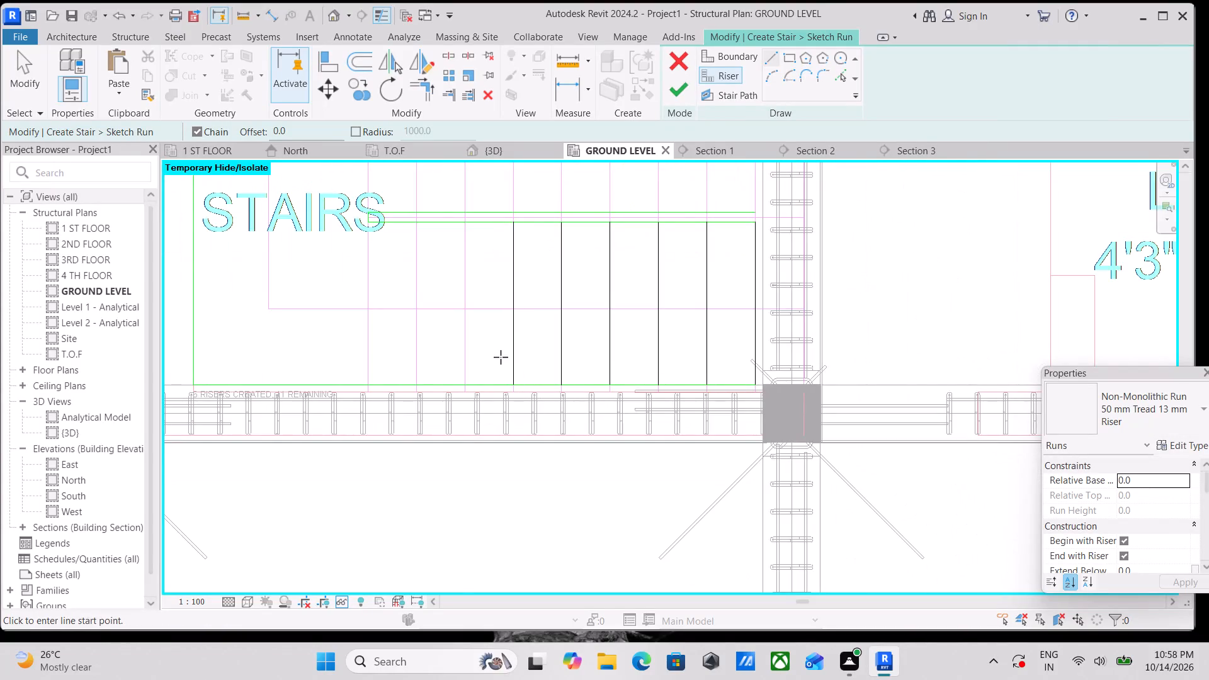
middle_drag(501, 357, 820, 345)
scroll(785, 222, up, 2)
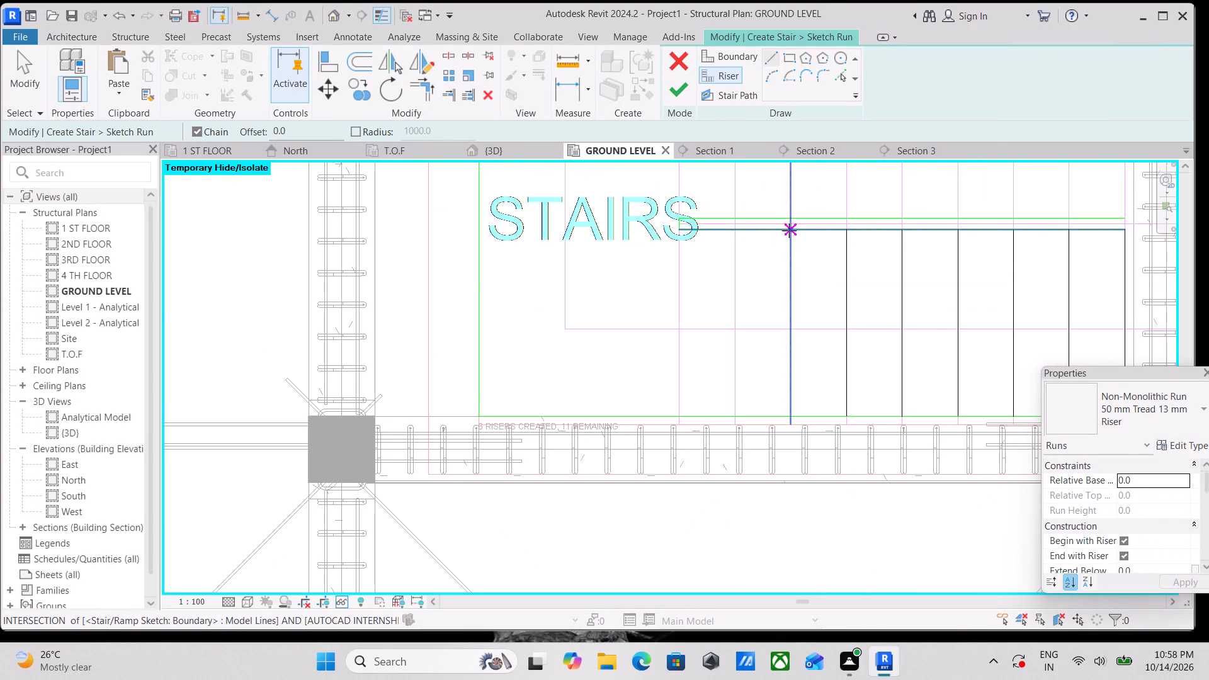
click(789, 229)
click(795, 417)
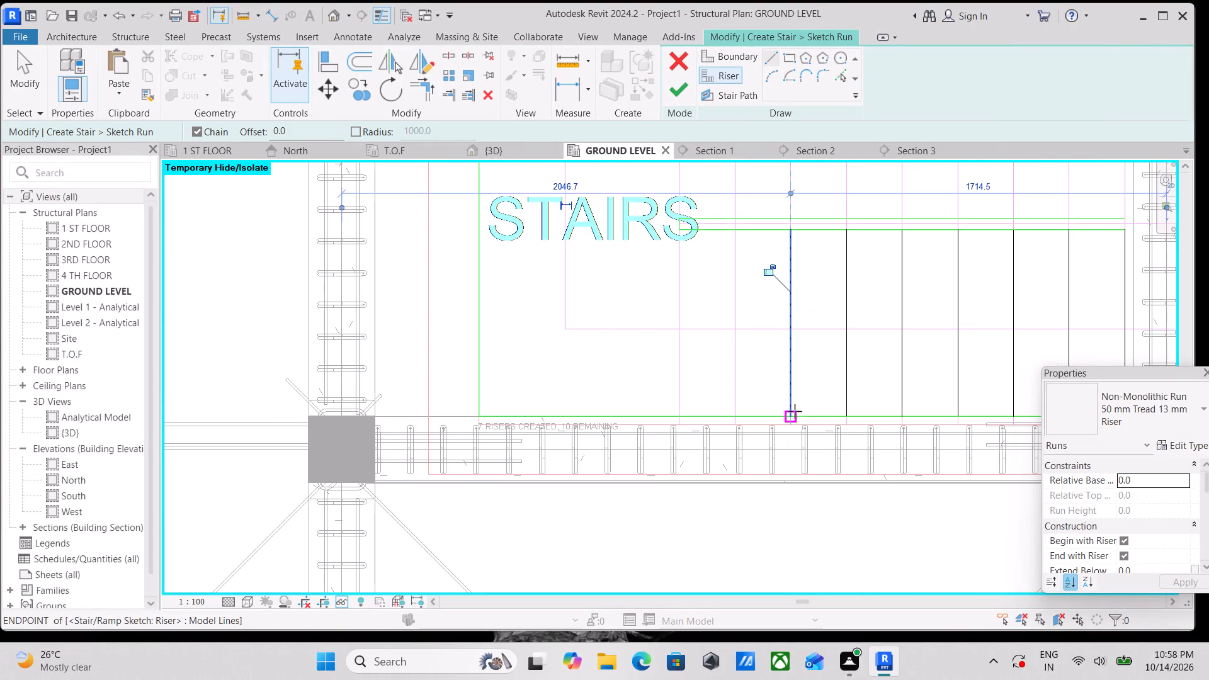
click(739, 227)
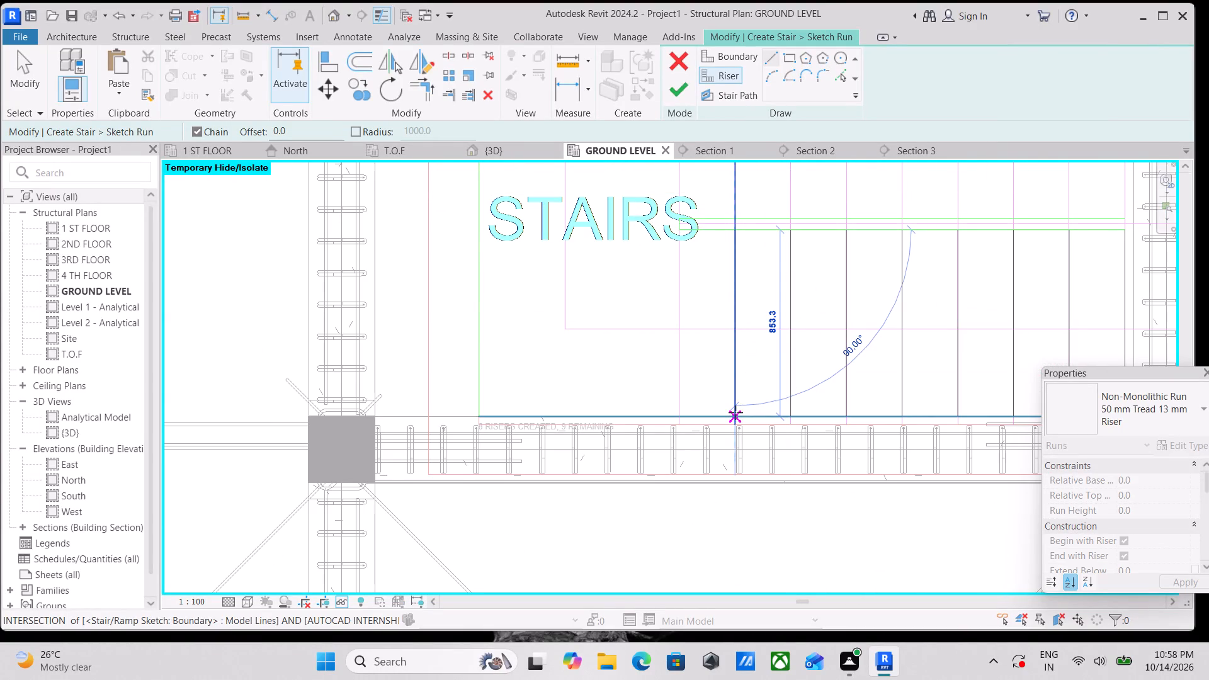
click(735, 412)
click(684, 232)
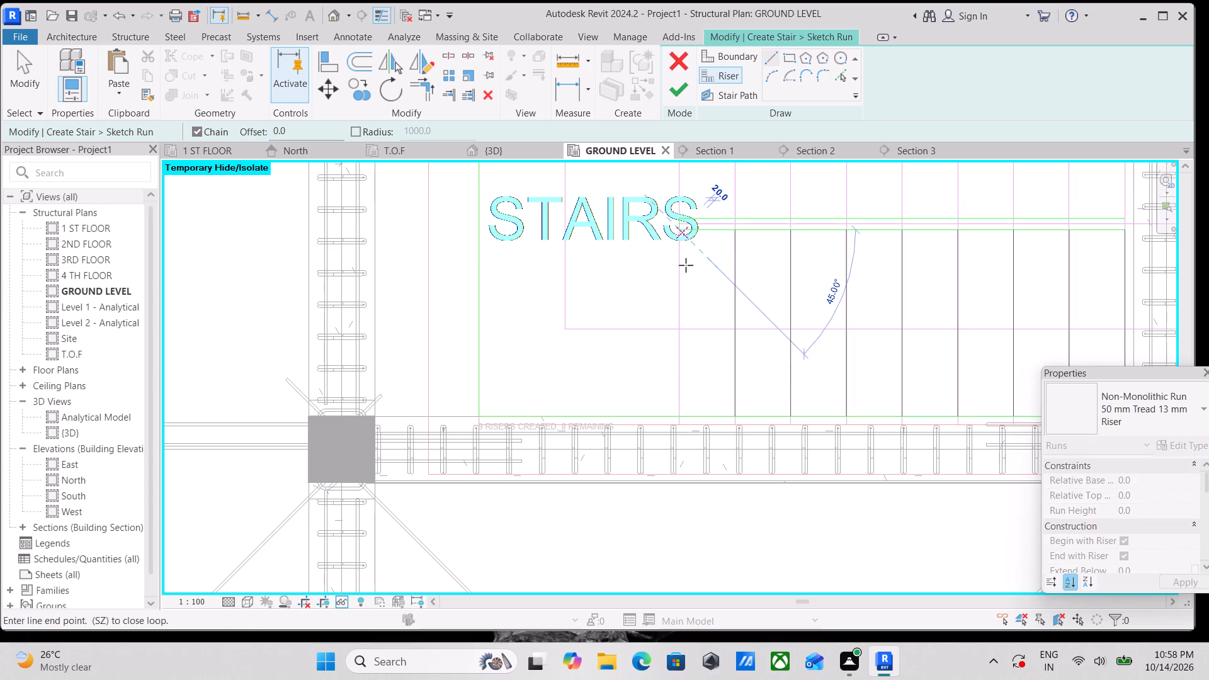
click(678, 414)
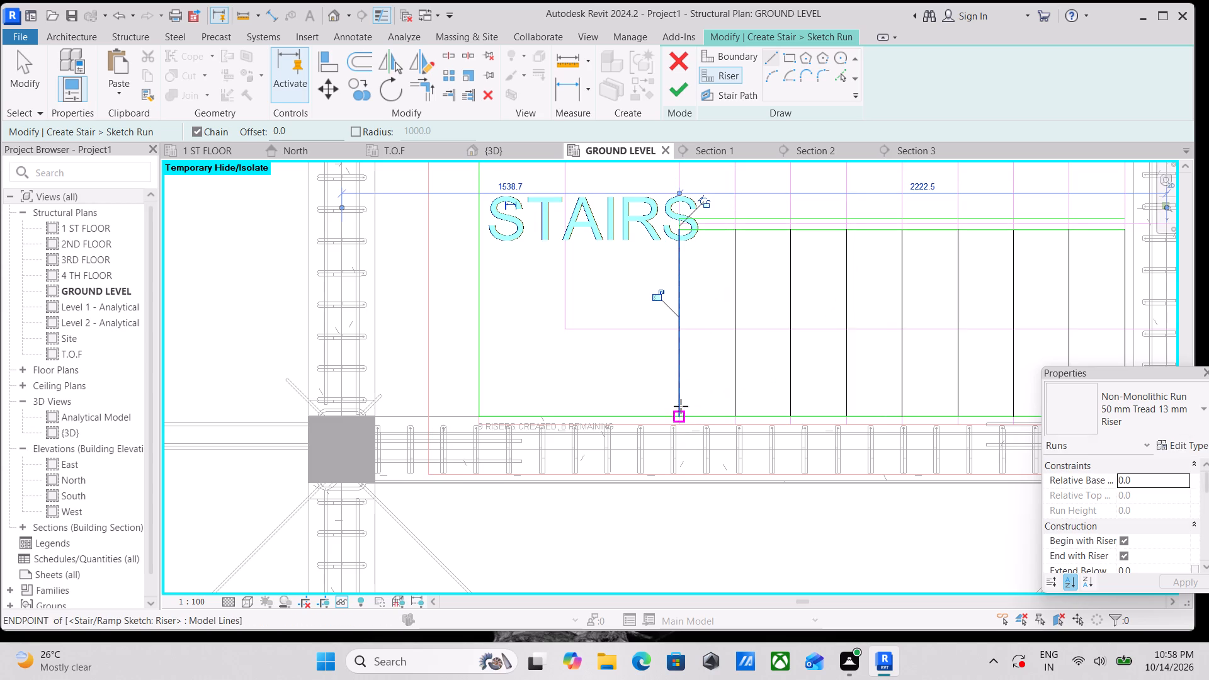
key(Escape)
Sketch the north flight's westernmost riser from the northern offset line's west end up to the north boundary.
scroll(711, 262, down, 1)
middle_drag(711, 262, 715, 366)
scroll(702, 292, up, 12)
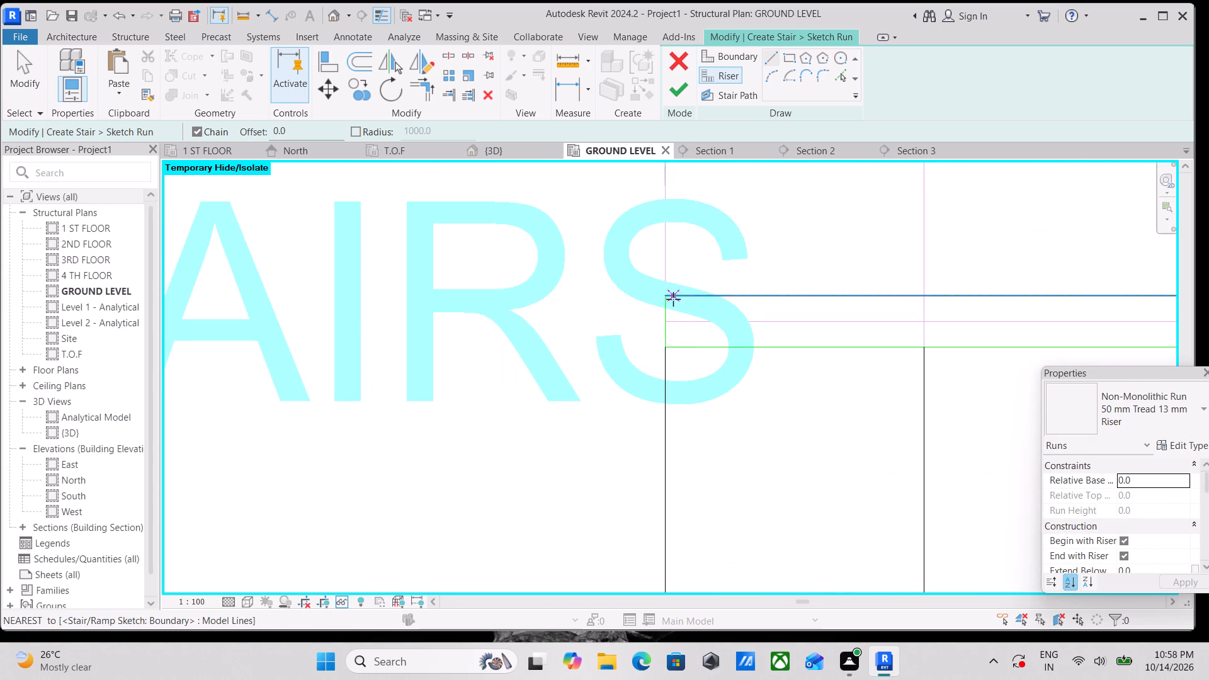
click(671, 297)
middle_drag(673, 199, 667, 443)
scroll(680, 252, down, 2)
middle_drag(678, 265, 656, 477)
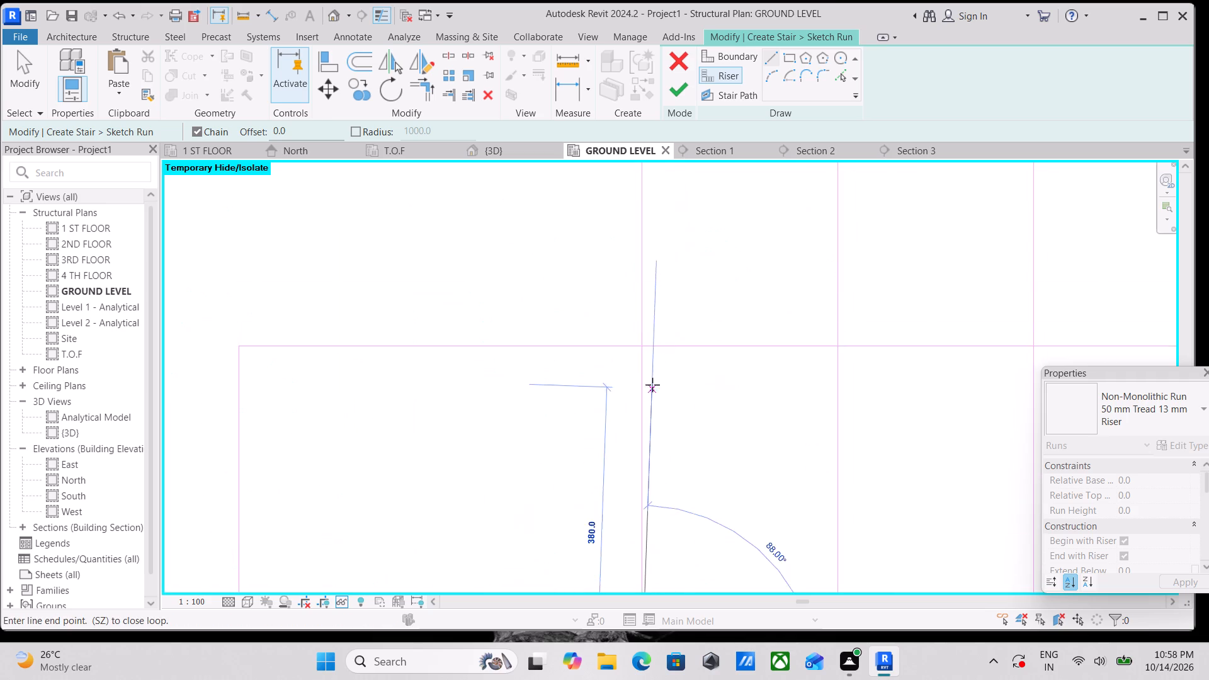
scroll(652, 385, down, 1)
scroll(642, 332, down, 4)
middle_drag(644, 290, 674, 463)
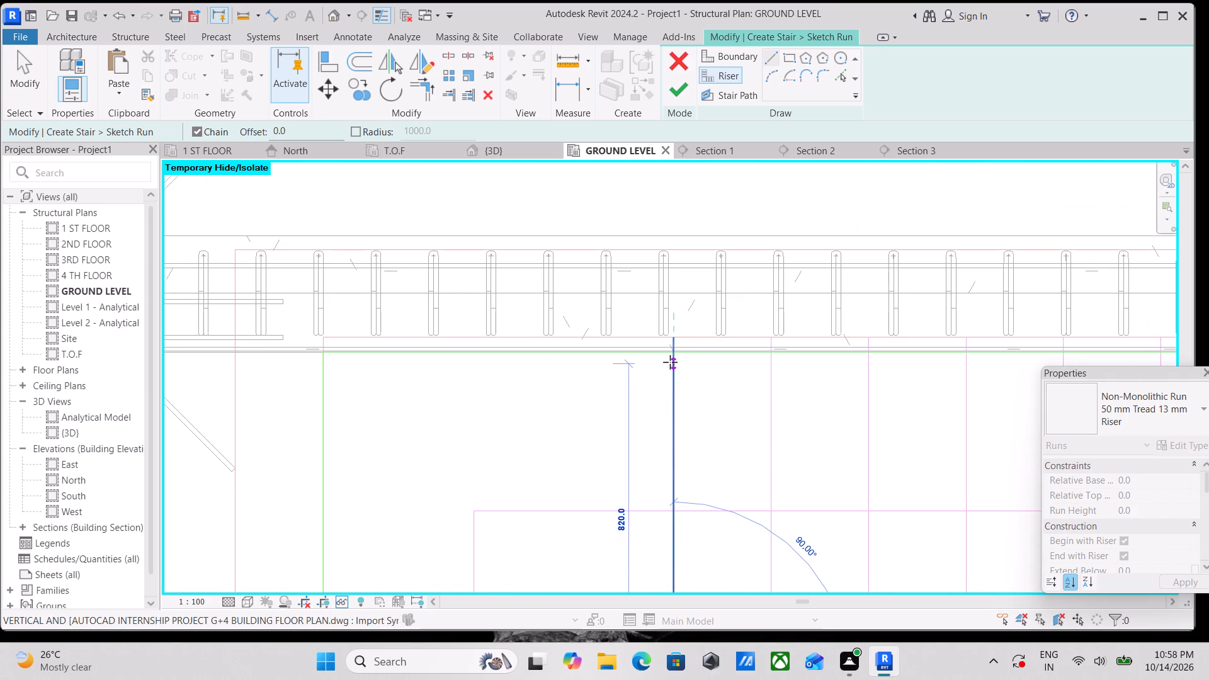
scroll(670, 362, up, 8)
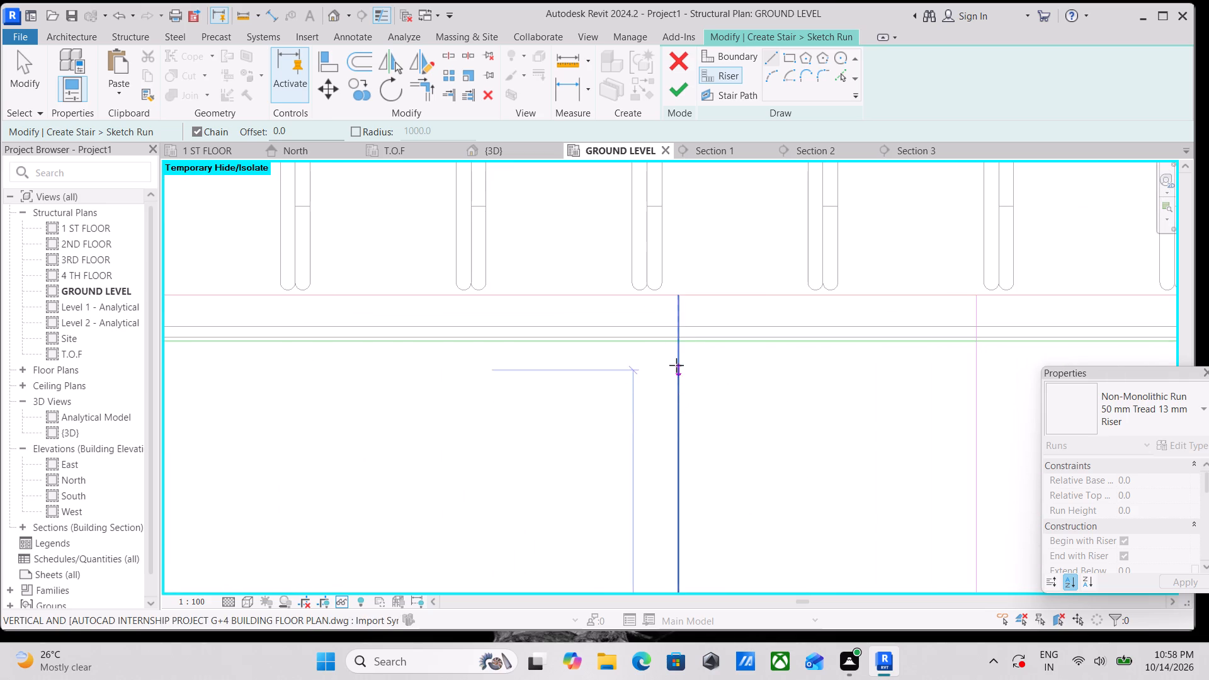
click(678, 344)
scroll(678, 348, down, 3)
key(Escape)
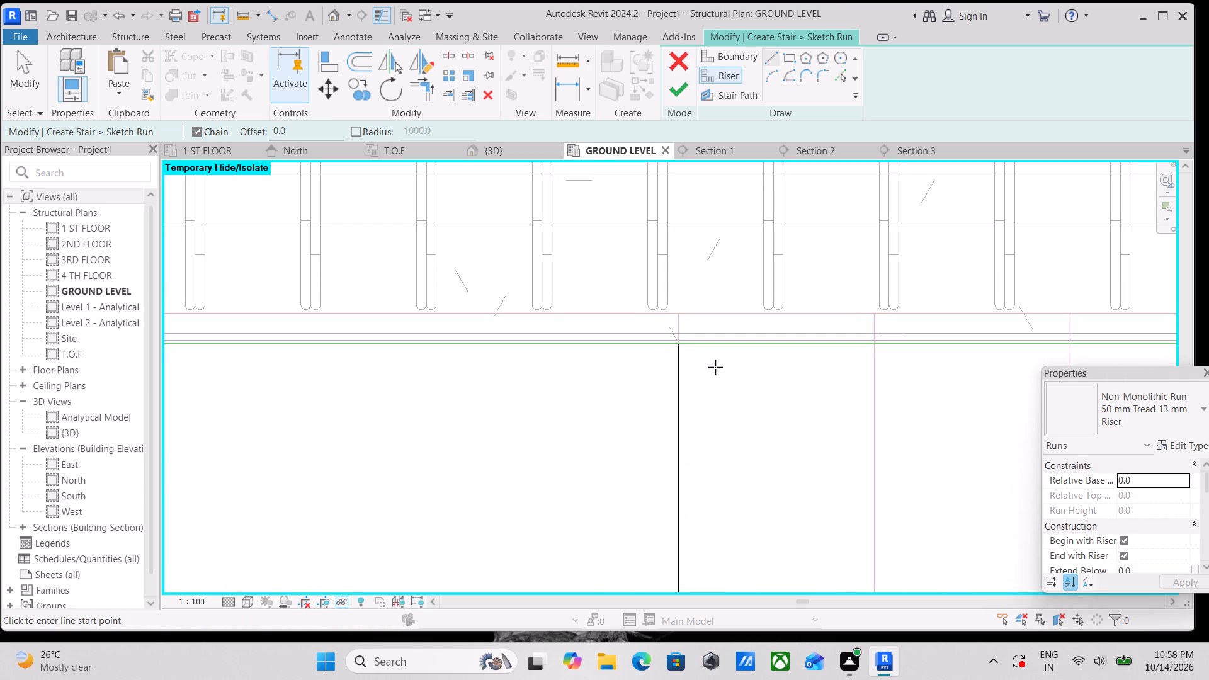
Sketch the north flight's second riser on the next CAD tread line eastward, from the northern offset line to the north boundary.
scroll(715, 367, down, 4)
middle_drag(715, 367, 774, 281)
scroll(781, 271, up, 1)
scroll(813, 337, down, 3)
middle_drag(816, 348, 830, 235)
middle_drag(897, 503, 895, 326)
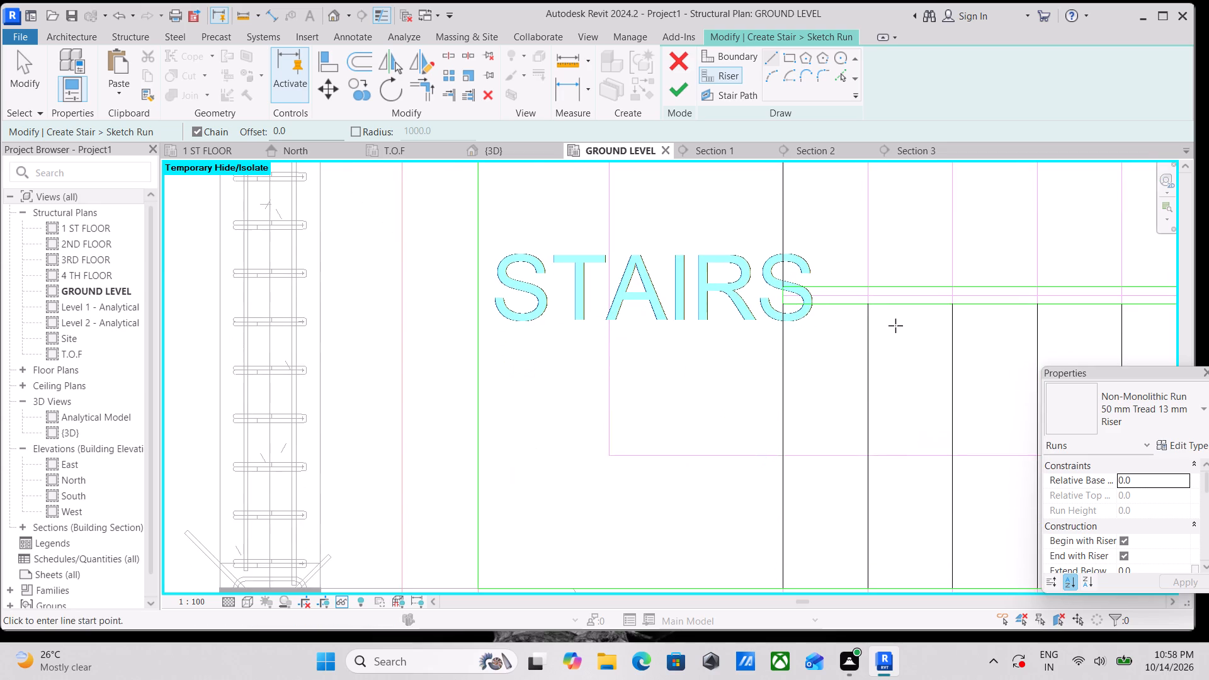
scroll(903, 419, down, 2)
middle_drag(904, 411, 888, 513)
scroll(858, 417, up, 7)
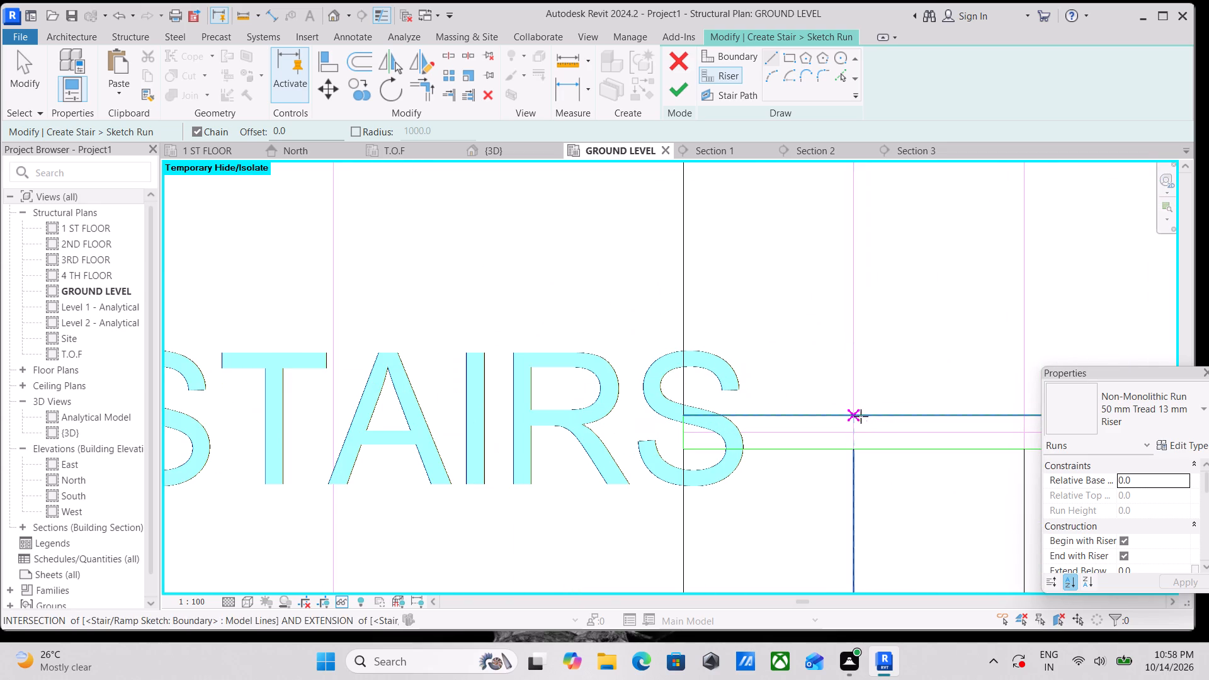
click(856, 416)
middle_drag(856, 337, 861, 517)
scroll(897, 363, down, 3)
middle_drag(892, 377, 880, 553)
scroll(878, 541, up, 1)
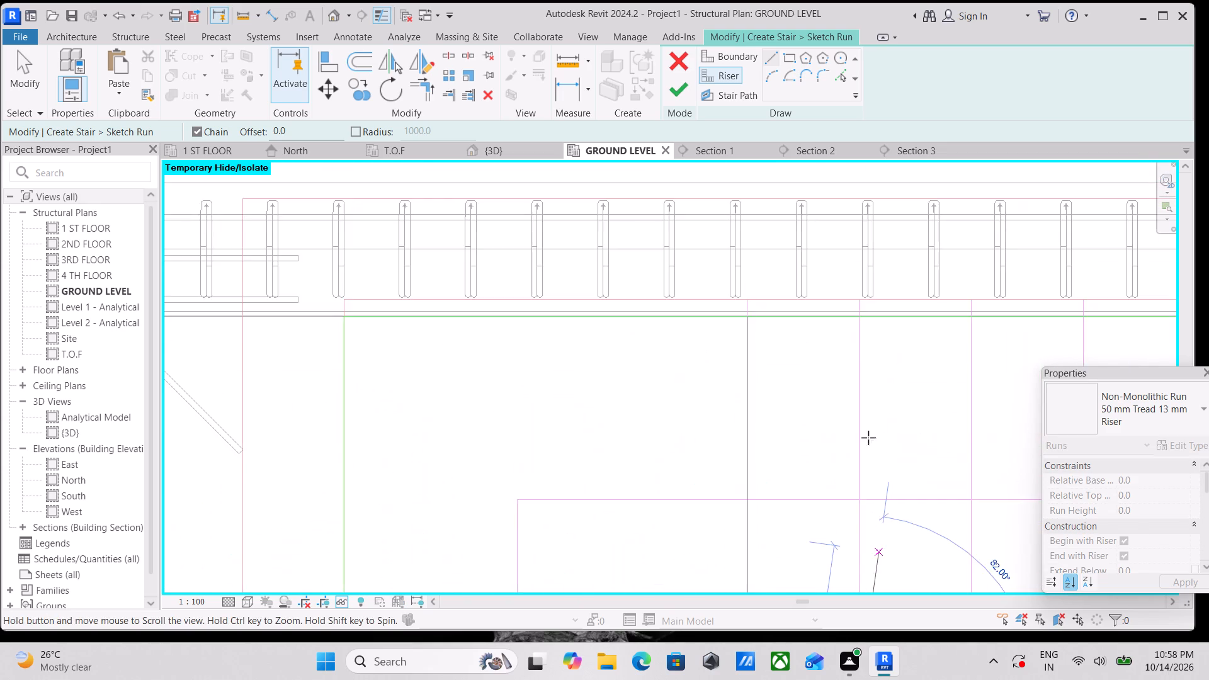
scroll(856, 322, up, 3)
middle_drag(856, 302, 856, 357)
scroll(856, 313, up, 3)
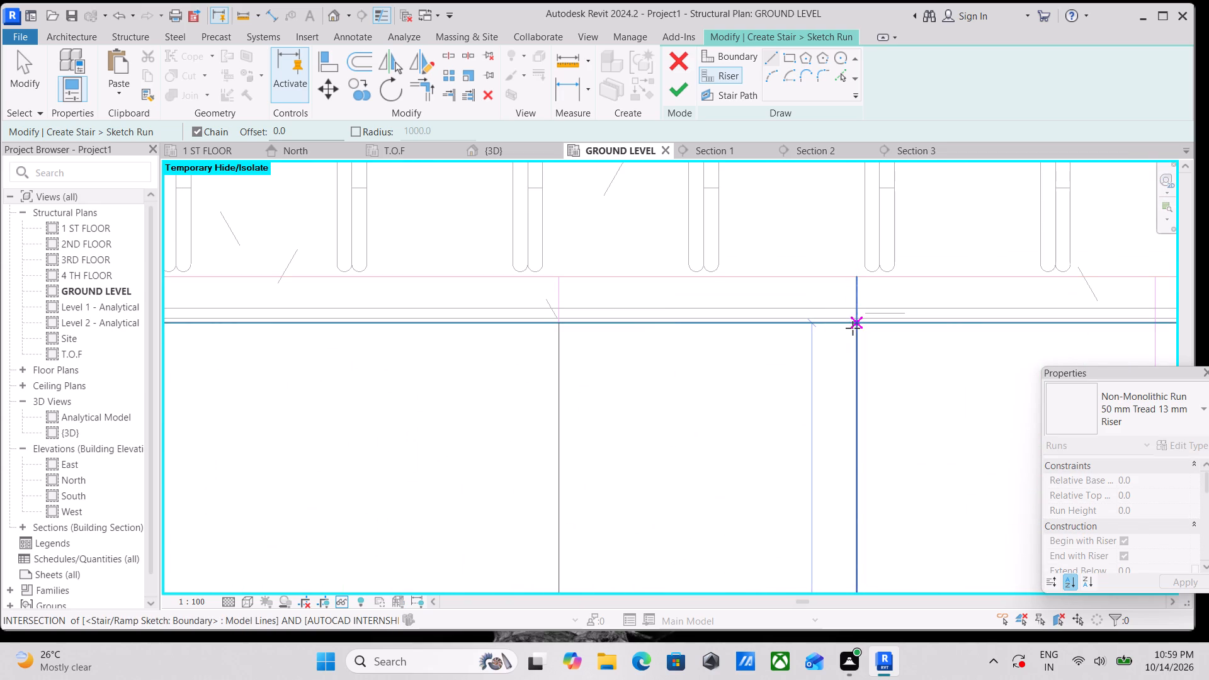
click(858, 322)
key(Escape)
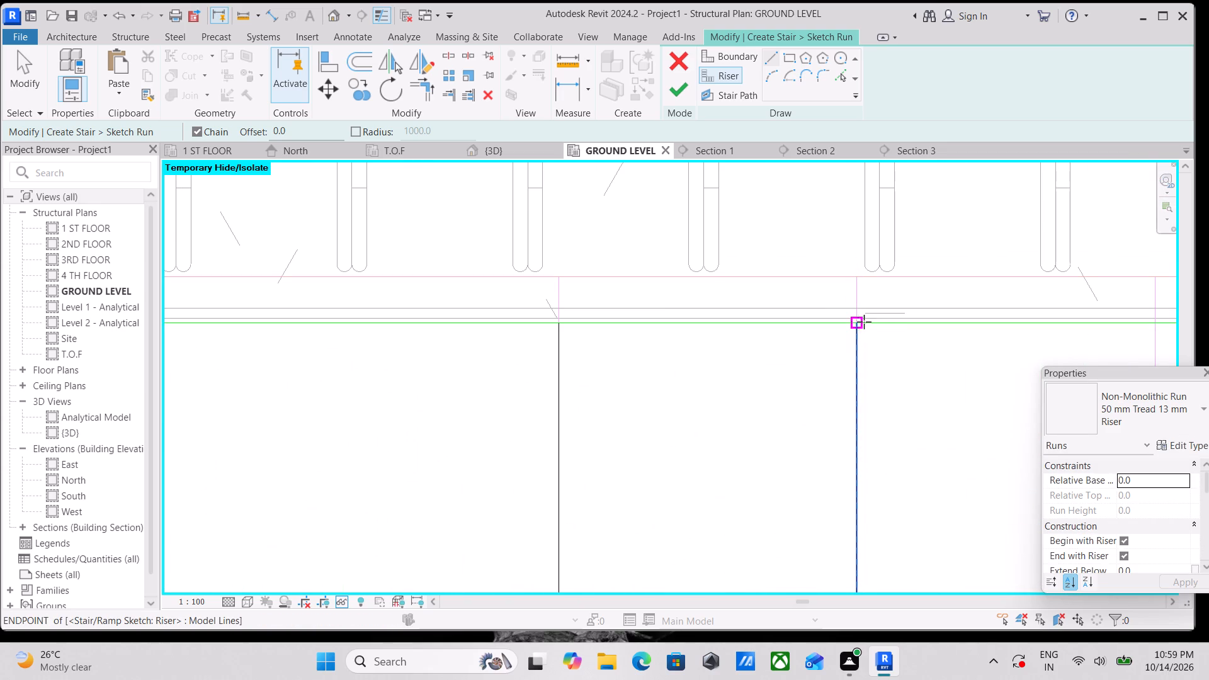
Sketch the north flight's third riser on the next CAD tread line eastward, from the north boundary to the northern offset line.
scroll(936, 336, down, 3)
middle_drag(933, 336, 809, 321)
click(955, 319)
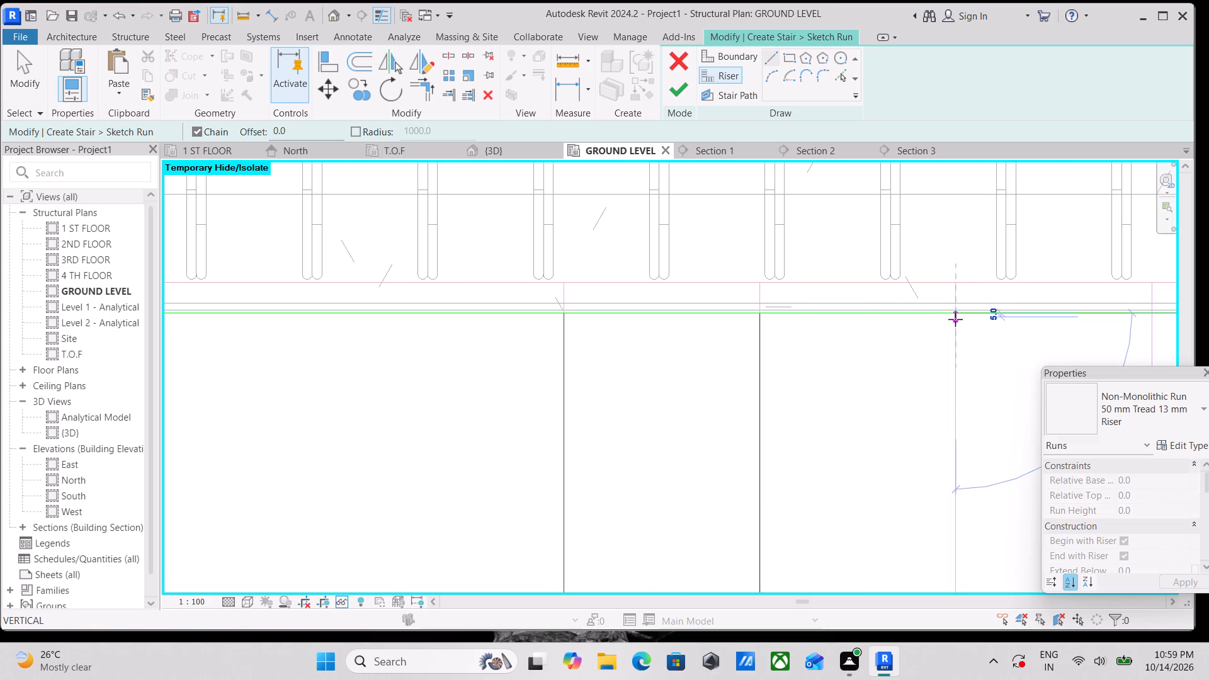
middle_drag(968, 472, 930, 316)
scroll(930, 346, down, 4)
middle_drag(933, 365, 912, 201)
middle_drag(911, 380, 899, 300)
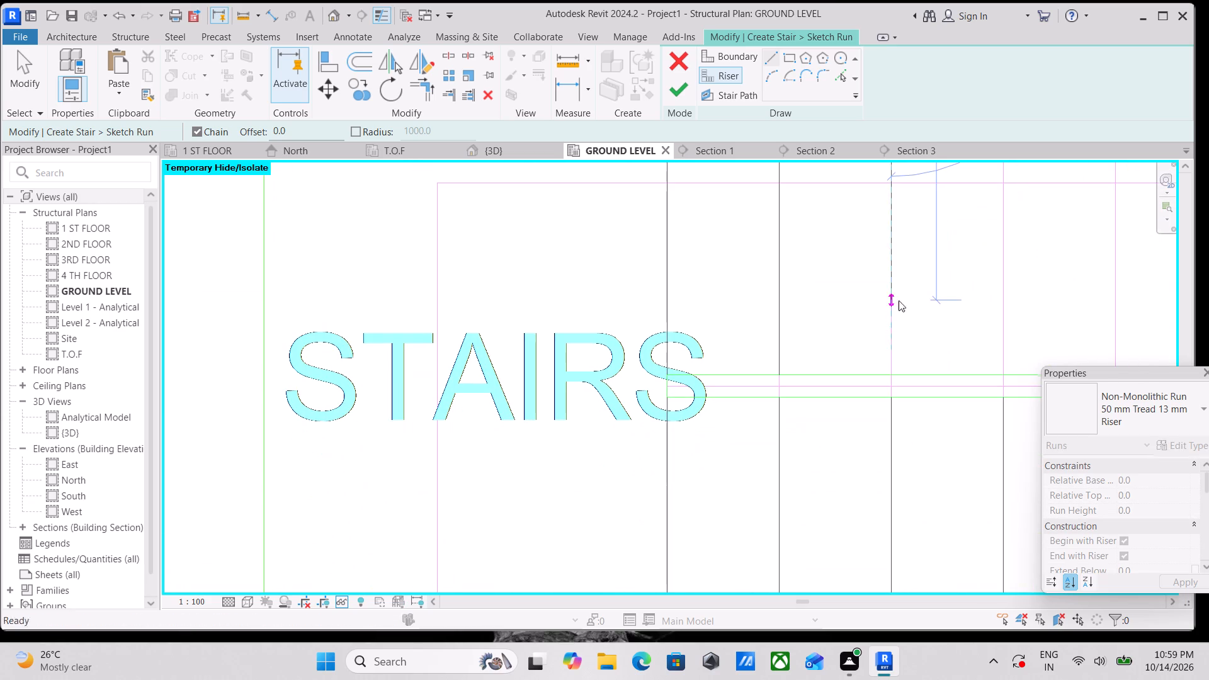
click(892, 375)
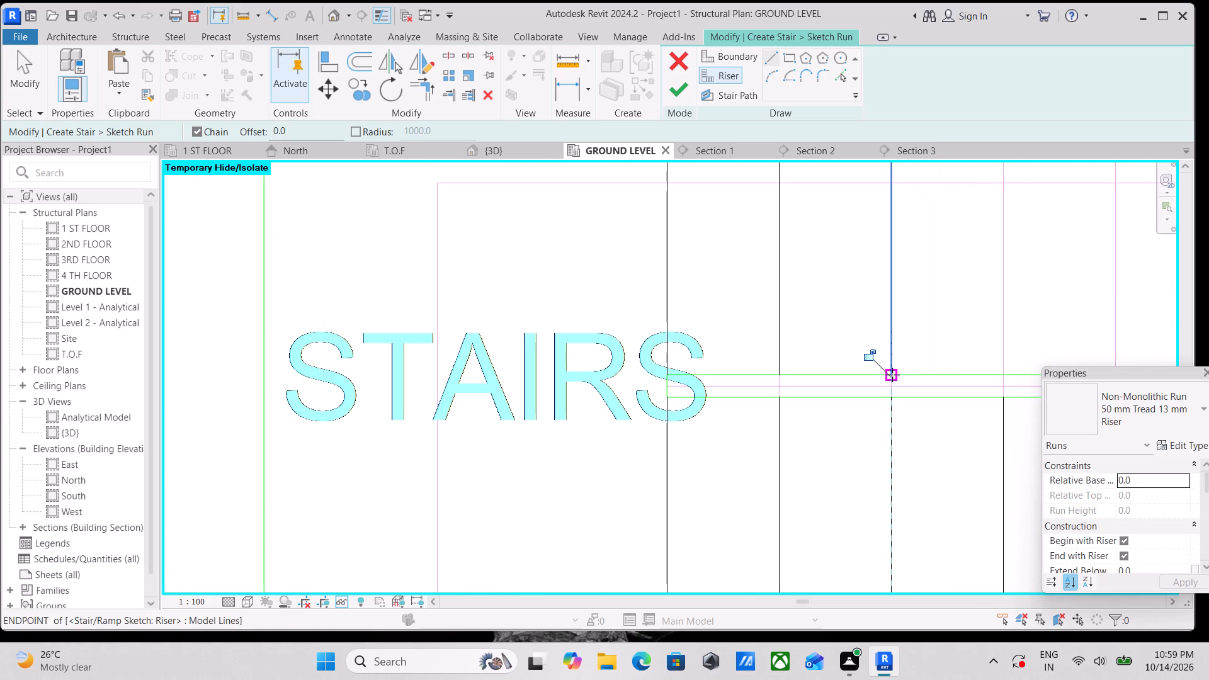
key(Escape)
Sketch the north flight's fourth riser on the next CAD tread line eastward, from the northern offset line to the north boundary.
click(1005, 374)
scroll(1013, 264, down, 1)
middle_drag(1013, 264, 941, 441)
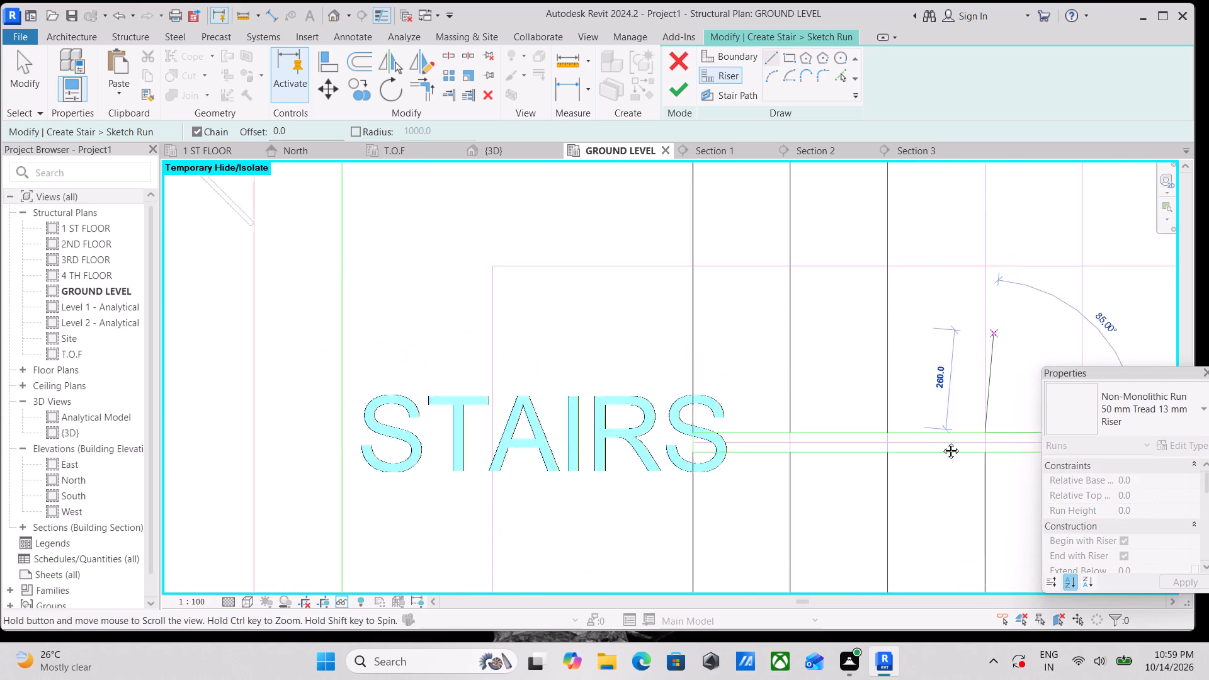
middle_drag(941, 441, 937, 452)
scroll(946, 344, down, 2)
middle_drag(946, 344, 912, 426)
scroll(910, 353, up, 6)
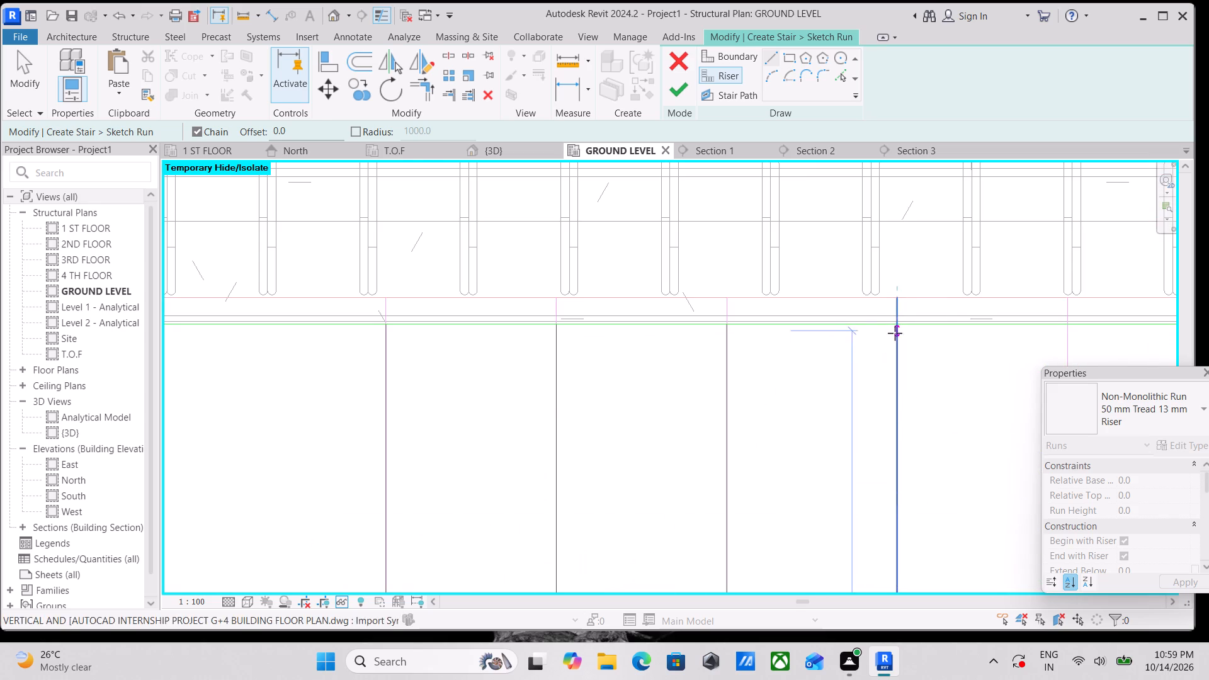
click(895, 327)
Sketch the north flight's fifth riser on the next CAD tread line eastward, from the northern offset line to the north boundary.
scroll(900, 358, down, 4)
middle_drag(905, 358, 809, 268)
scroll(887, 397, down, 1)
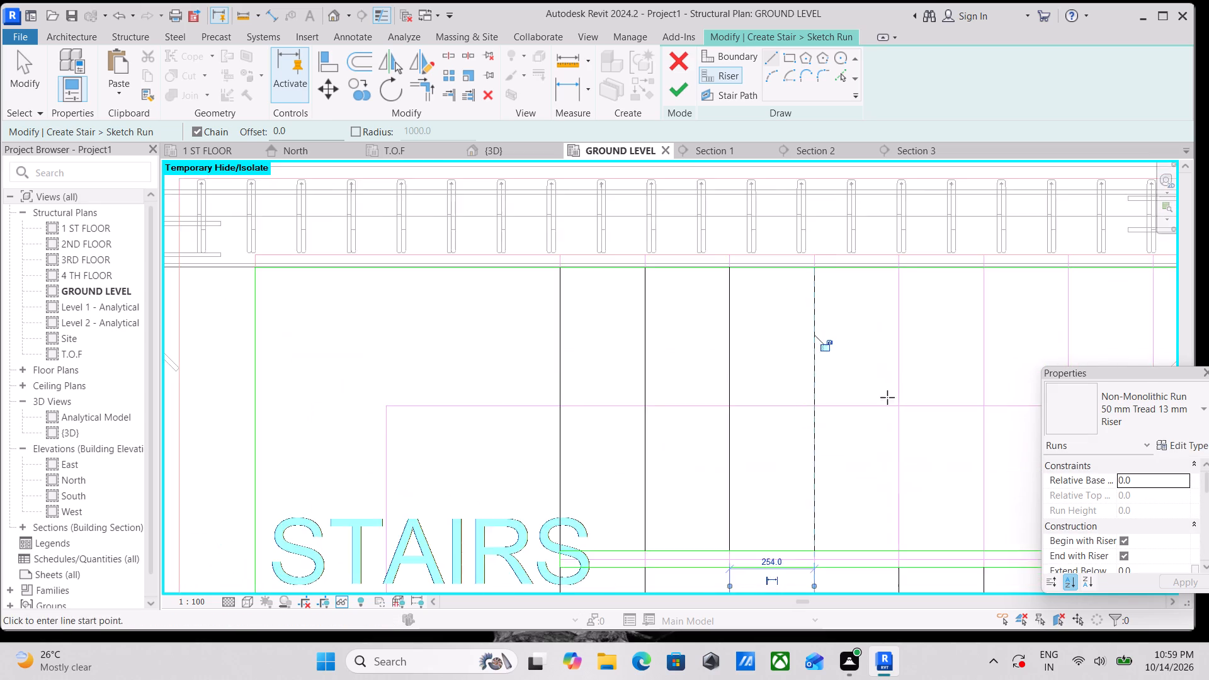
middle_drag(886, 388, 833, 137)
scroll(834, 315, up, 6)
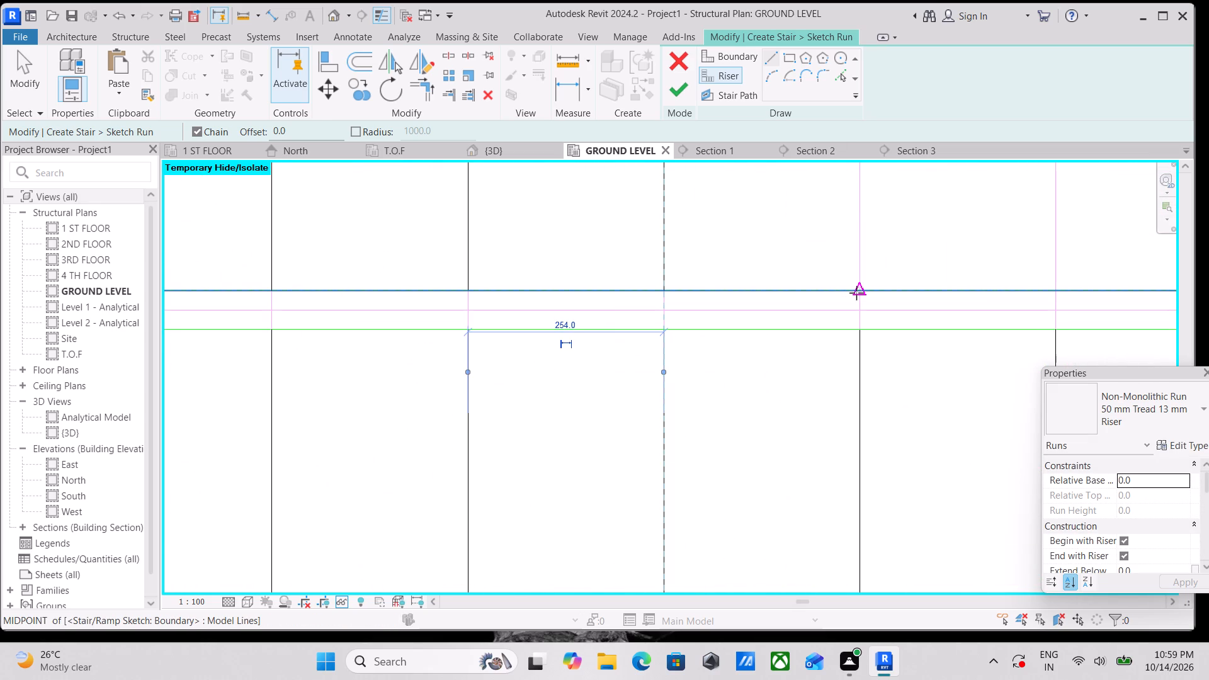
scroll(866, 284, up, 1)
click(859, 291)
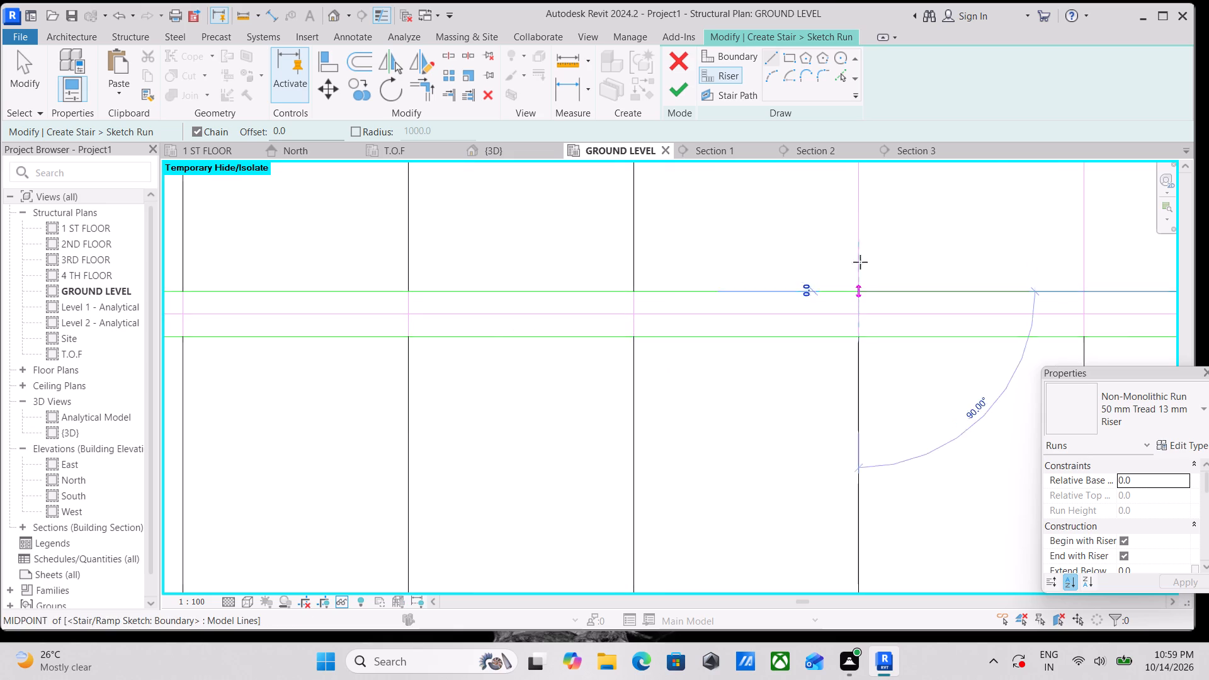
middle_drag(851, 217, 857, 390)
scroll(879, 217, down, 2)
middle_drag(879, 219, 853, 395)
scroll(837, 264, down, 1)
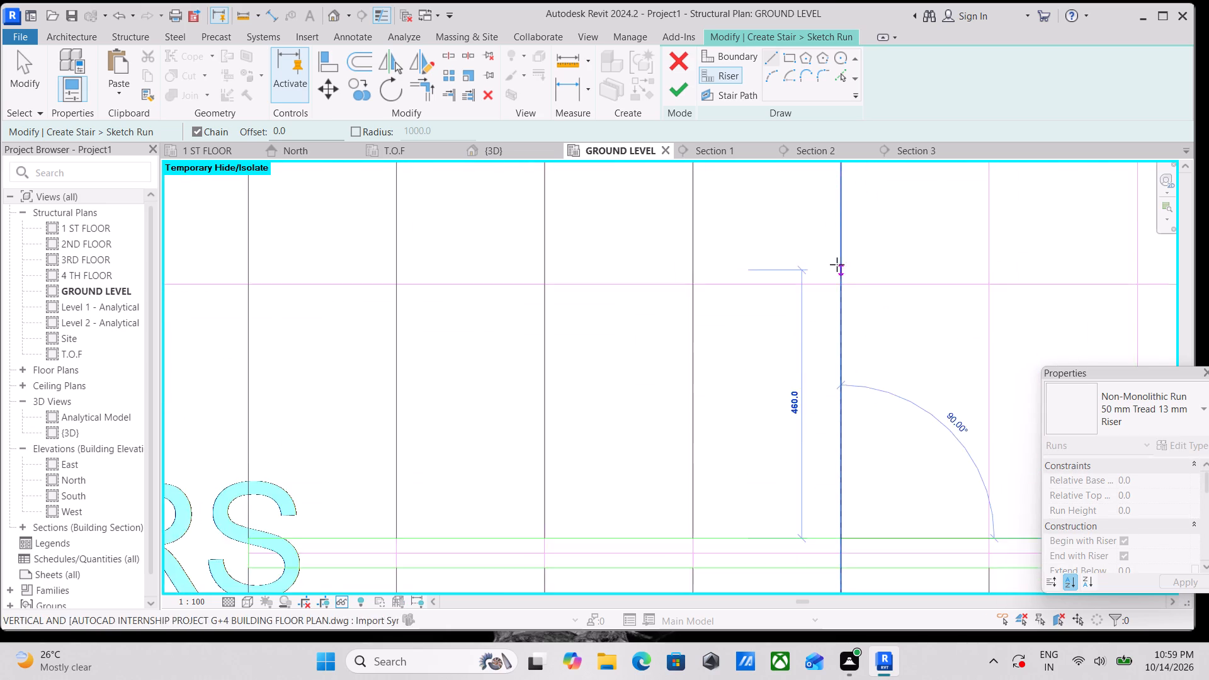
middle_drag(837, 264, 835, 421)
middle_drag(837, 244, 833, 341)
scroll(845, 275, up, 4)
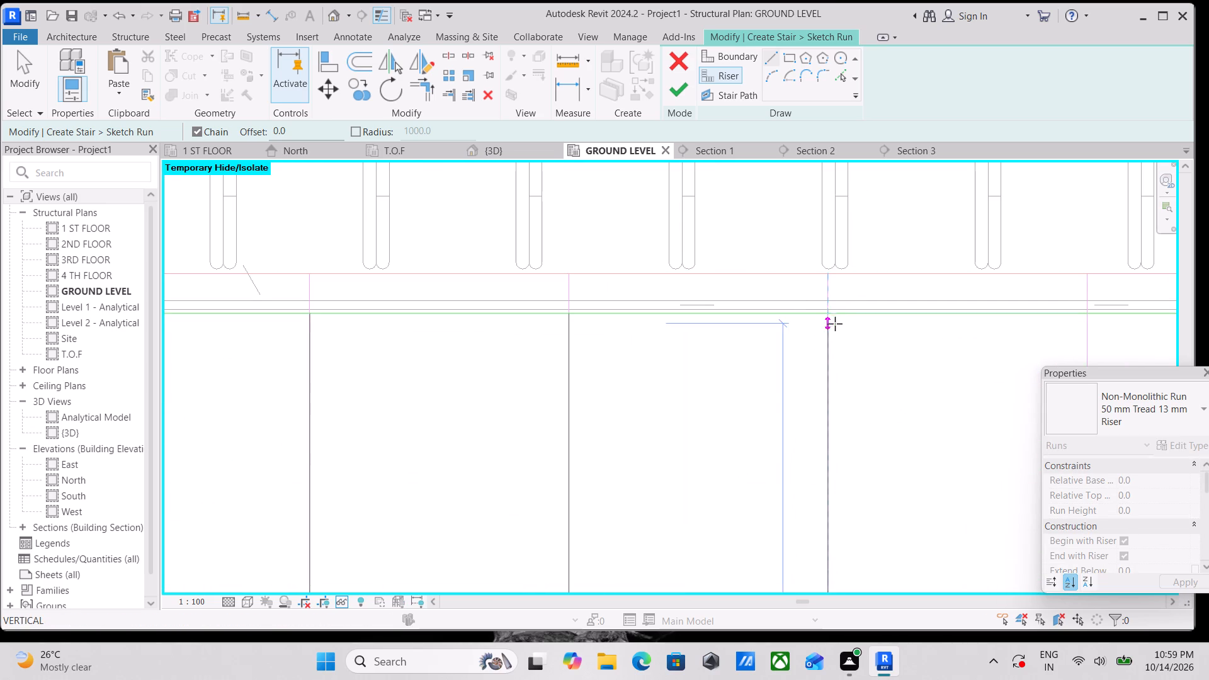
click(828, 315)
key(Escape)
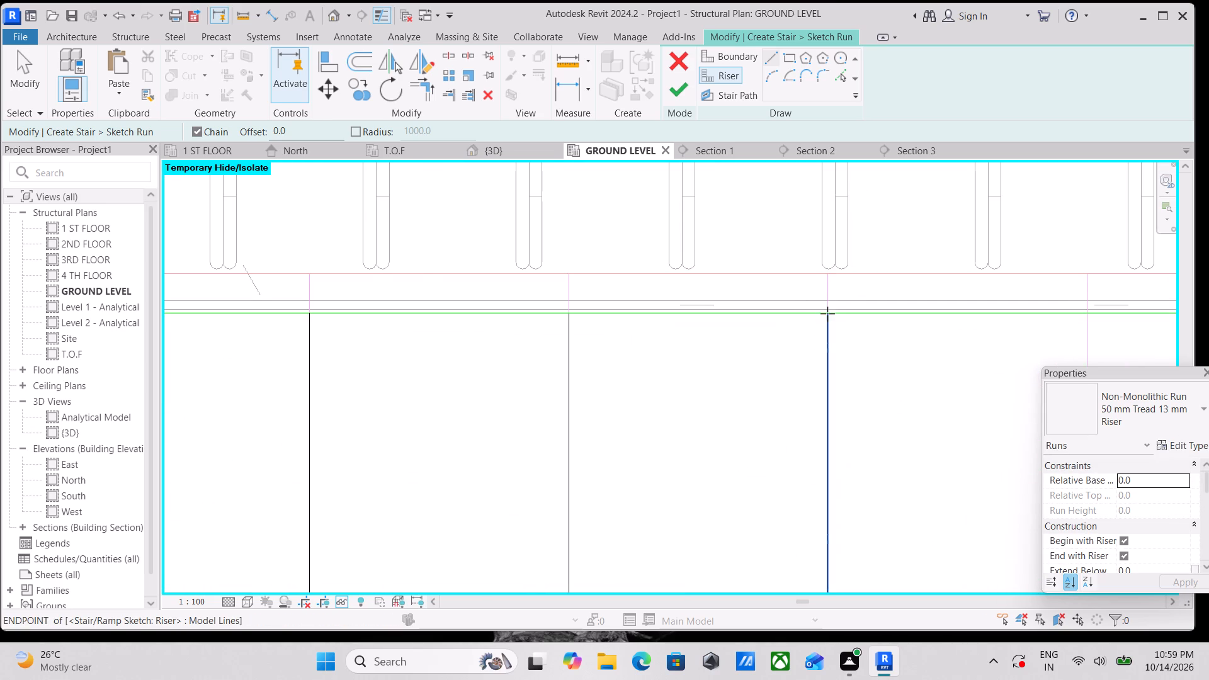
Sketch the north flight's sixth riser on the next CAD tread line eastward, from the northern offset line to the north boundary.
scroll(827, 314, down, 8)
middle_drag(900, 330, 831, 216)
scroll(843, 370, down, 2)
middle_drag(839, 363, 820, 280)
scroll(851, 362, up, 7)
click(838, 388)
middle_drag(816, 247, 828, 325)
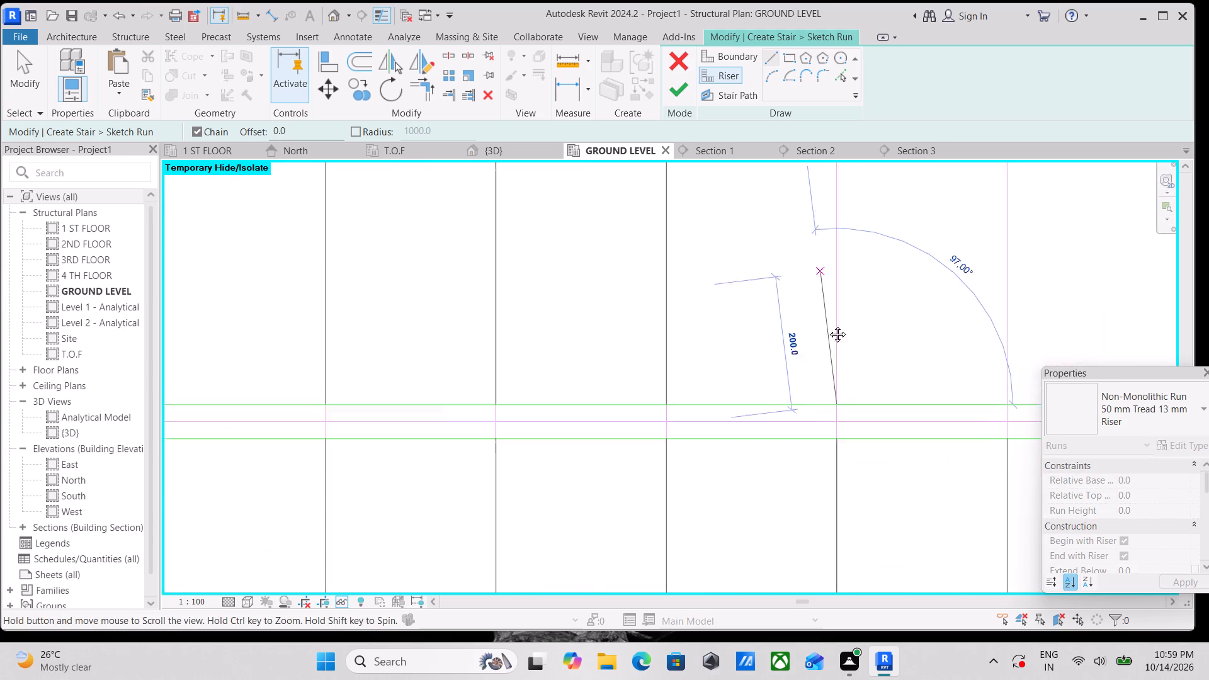
middle_drag(828, 325, 833, 427)
scroll(868, 286, down, 1)
middle_drag(868, 286, 842, 432)
scroll(829, 283, down, 1)
middle_drag(829, 285, 824, 394)
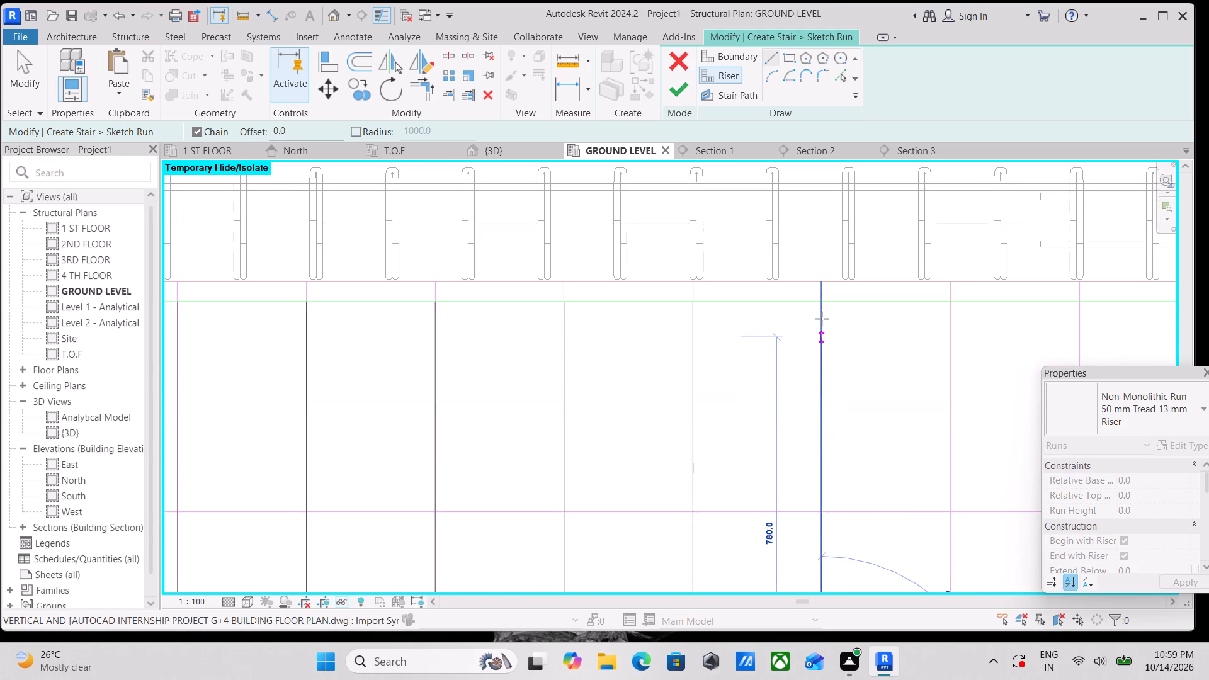
scroll(822, 304, up, 3)
click(822, 302)
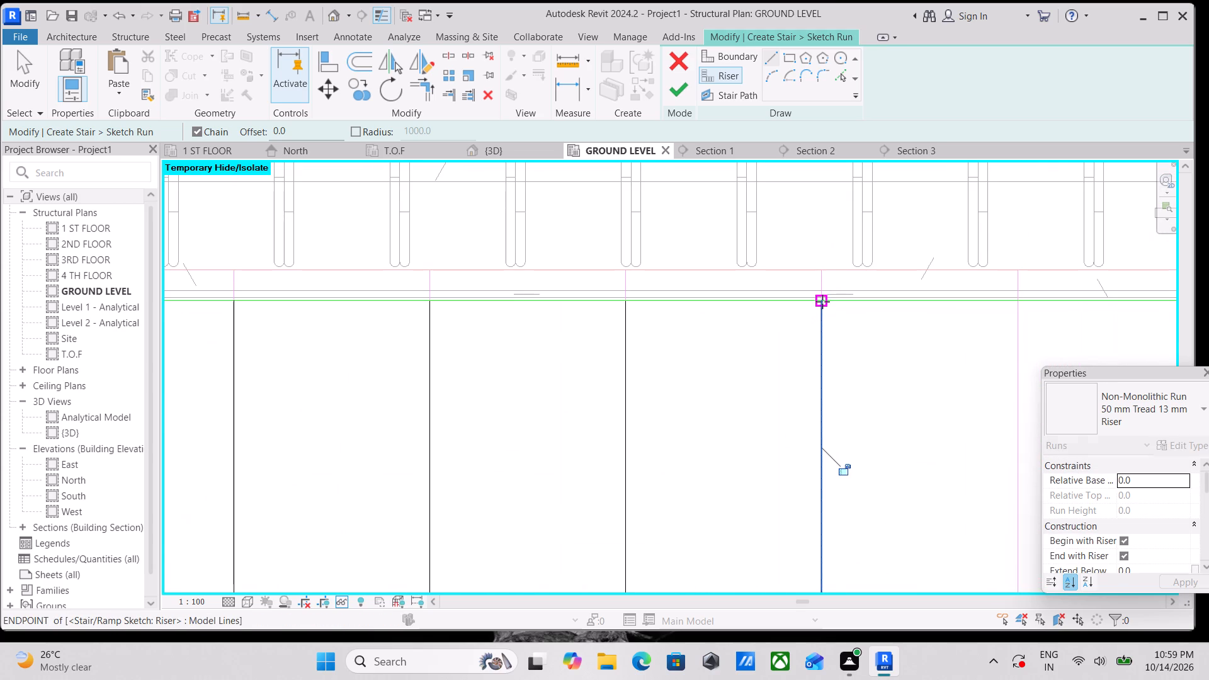
key(Escape)
Sketch the north flight's seventh riser on the next CAD tread line eastward, from the northern offset line to the north boundary.
scroll(831, 305, down, 7)
middle_drag(871, 328, 820, 204)
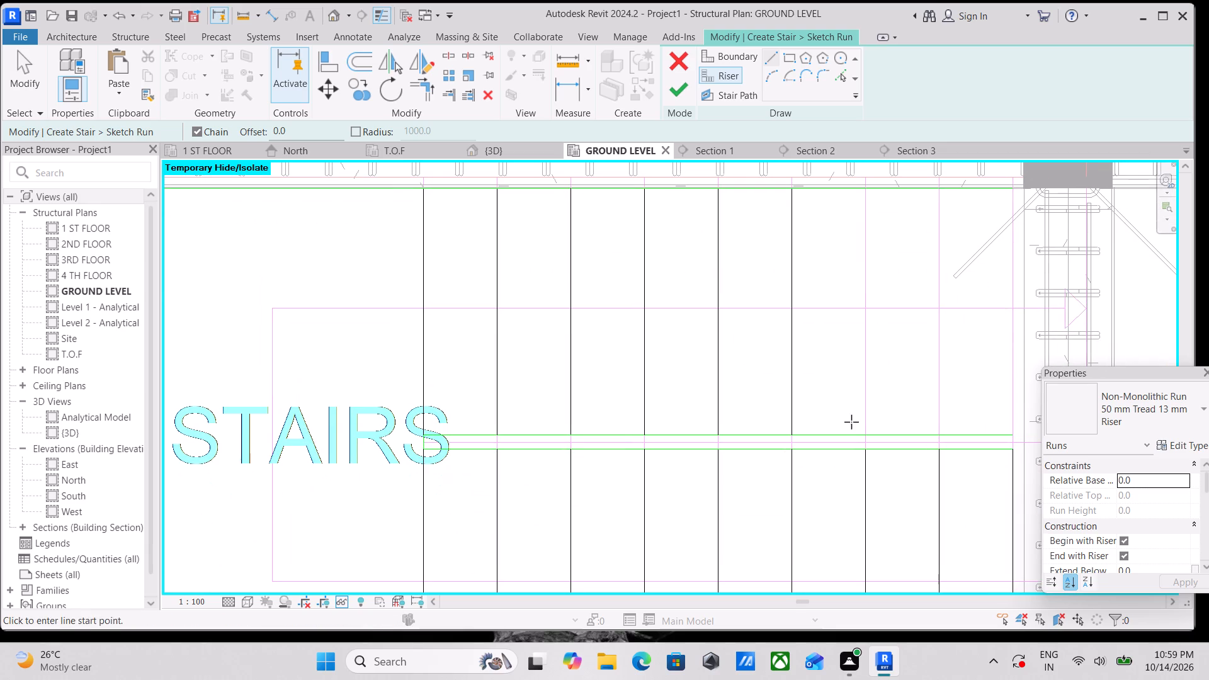
click(865, 434)
middle_drag(860, 310, 861, 405)
scroll(860, 310, down, 1)
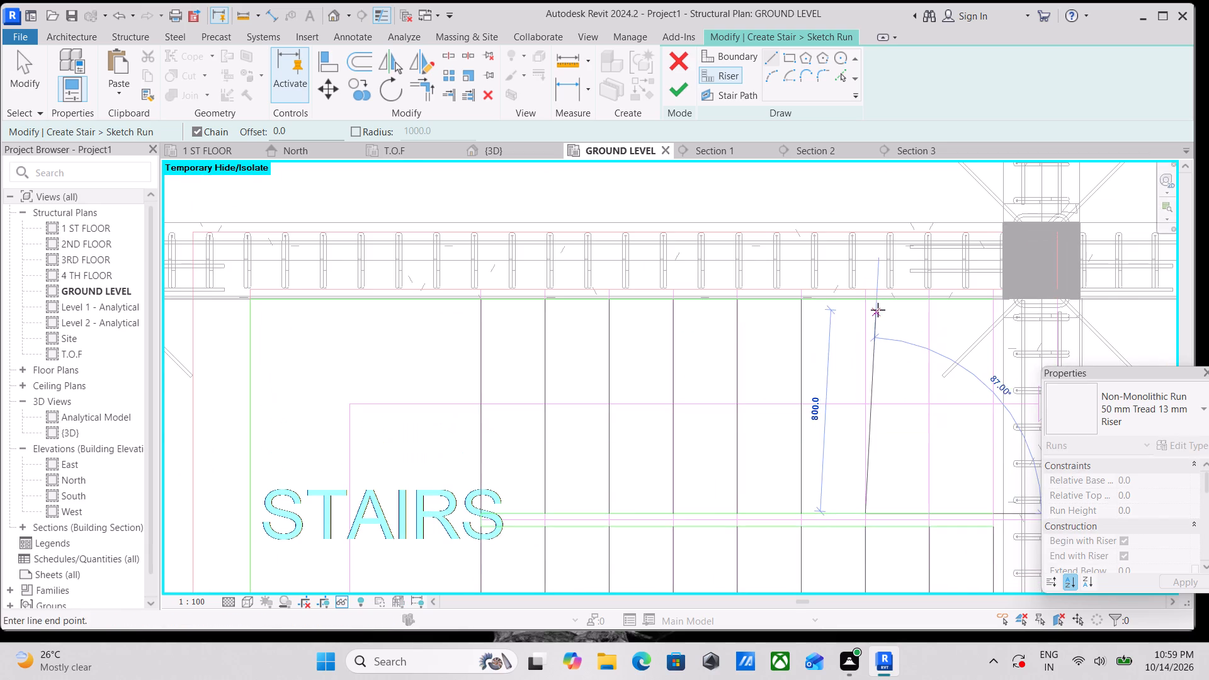
scroll(865, 305, up, 10)
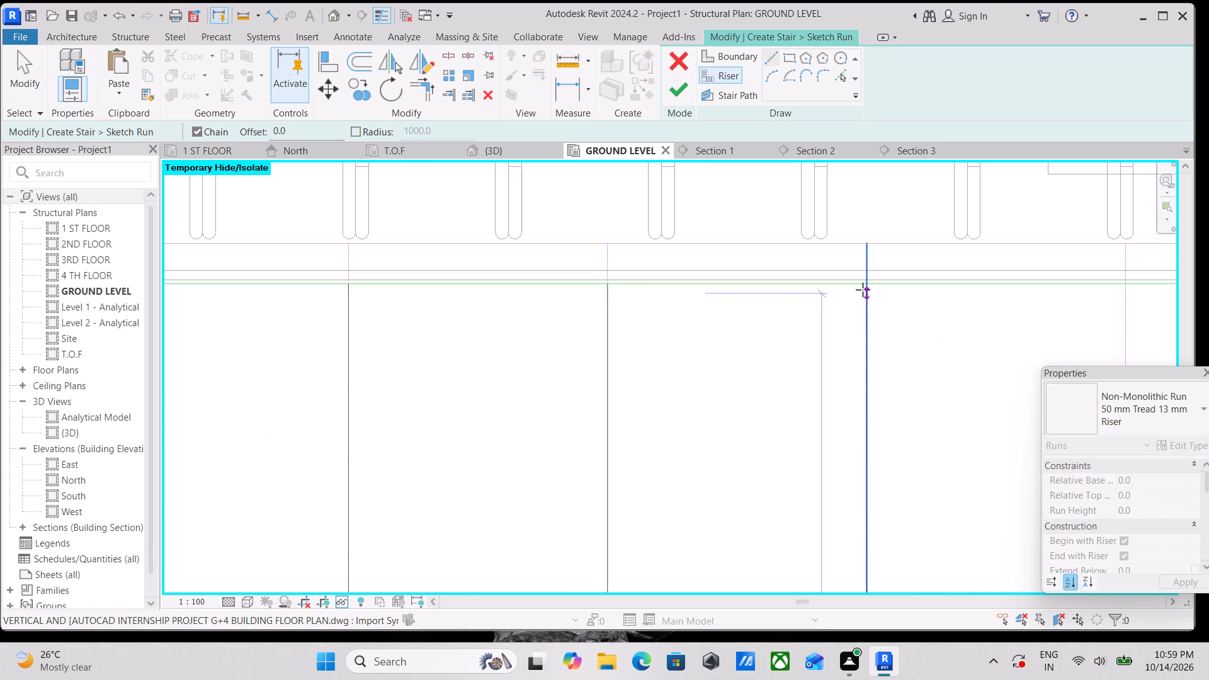
click(863, 288)
key(Escape)
Sketch the north flight's eighth riser on the next CAD tread line eastward, from the northern offset line to the north boundary.
scroll(863, 292, down, 5)
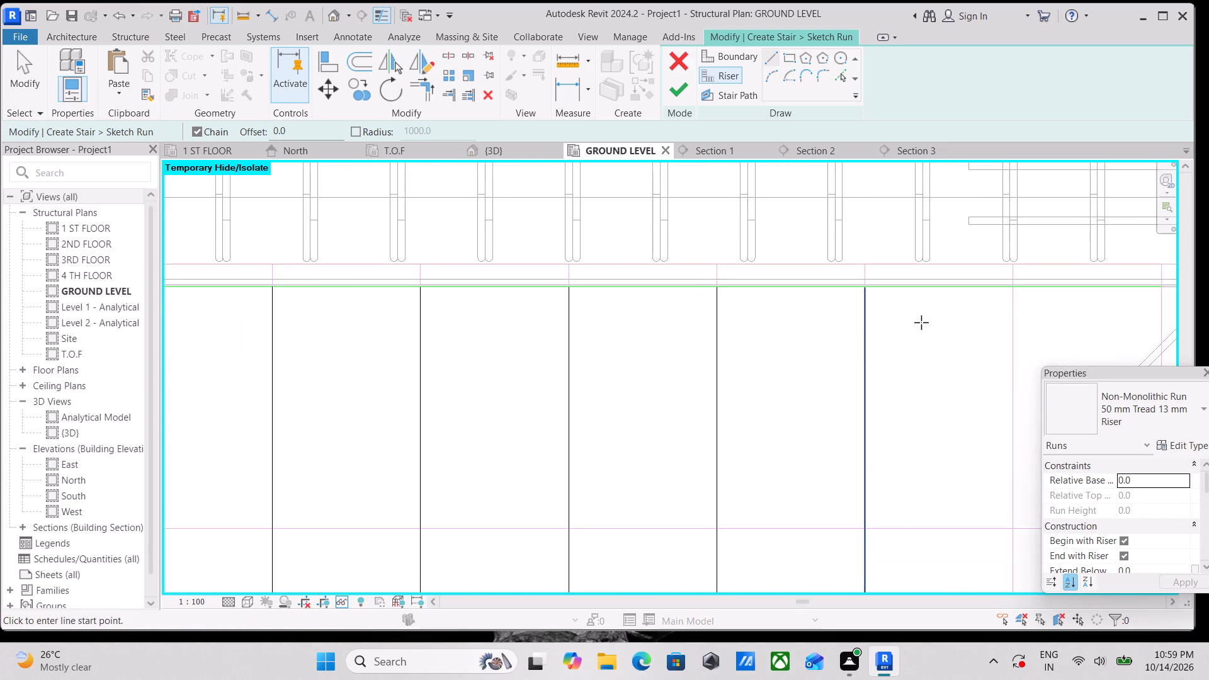
scroll(921, 322, down, 4)
middle_drag(921, 322, 803, 205)
scroll(840, 298, down, 2)
scroll(843, 419, up, 7)
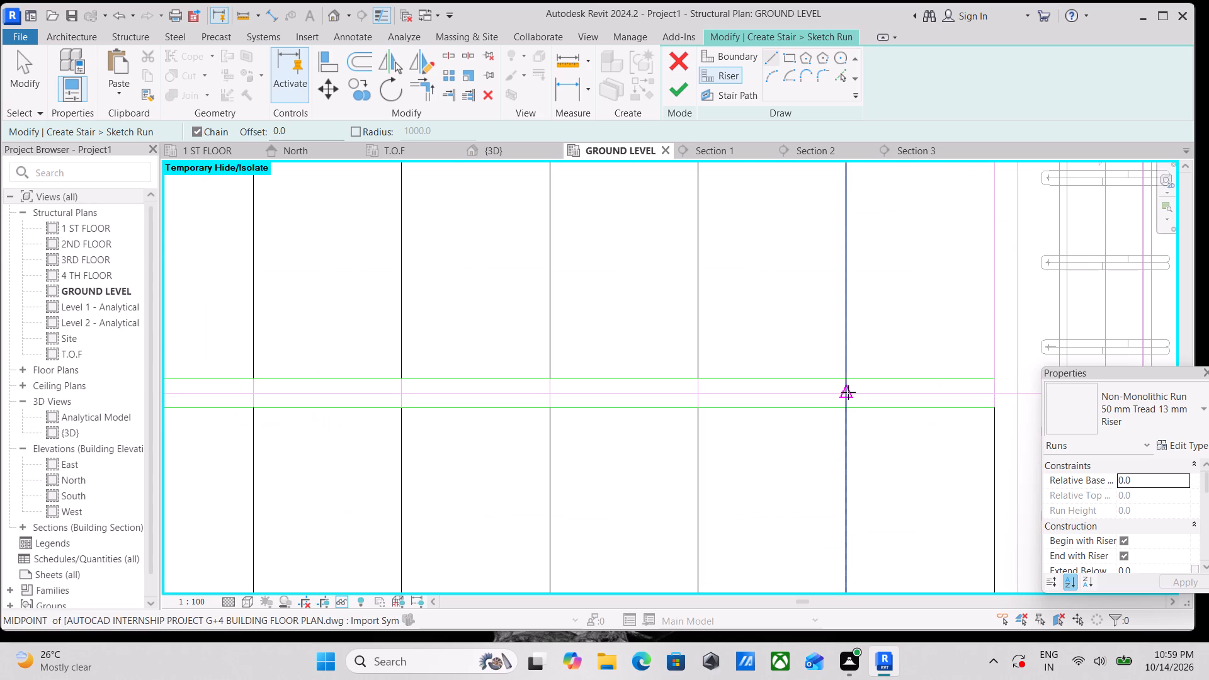
click(847, 381)
middle_drag(855, 266, 812, 436)
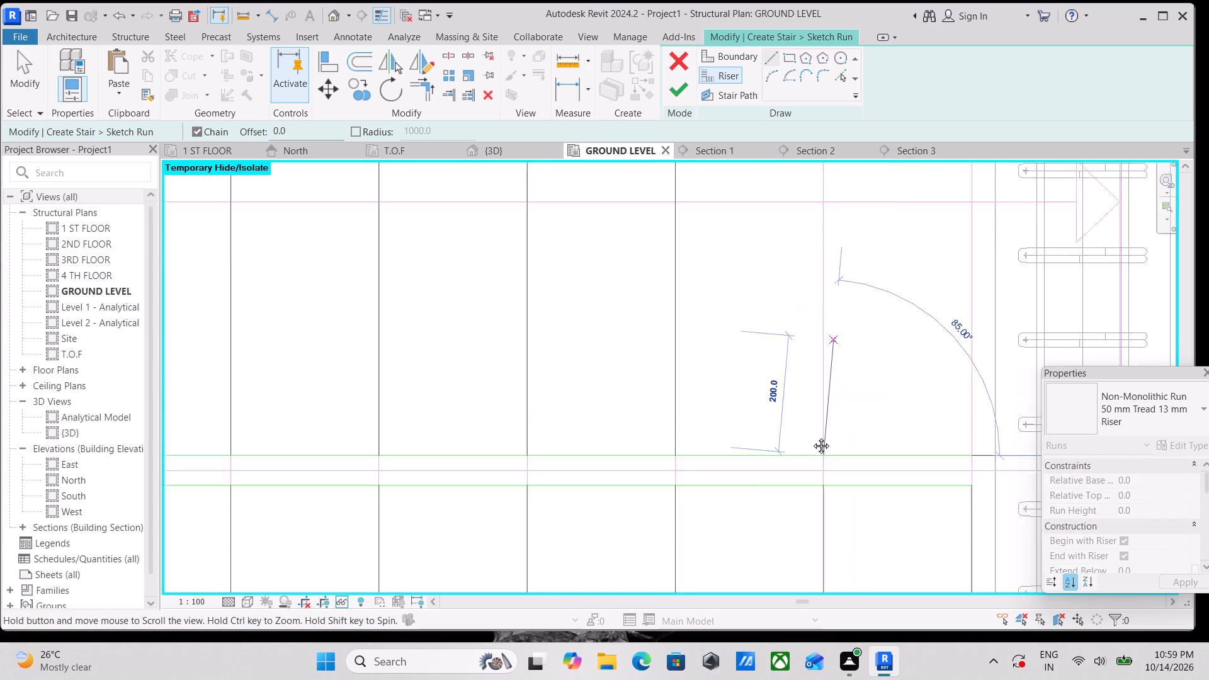
middle_drag(812, 436, 805, 478)
scroll(804, 304, down, 1)
middle_drag(804, 304, 773, 430)
scroll(761, 254, up, 2)
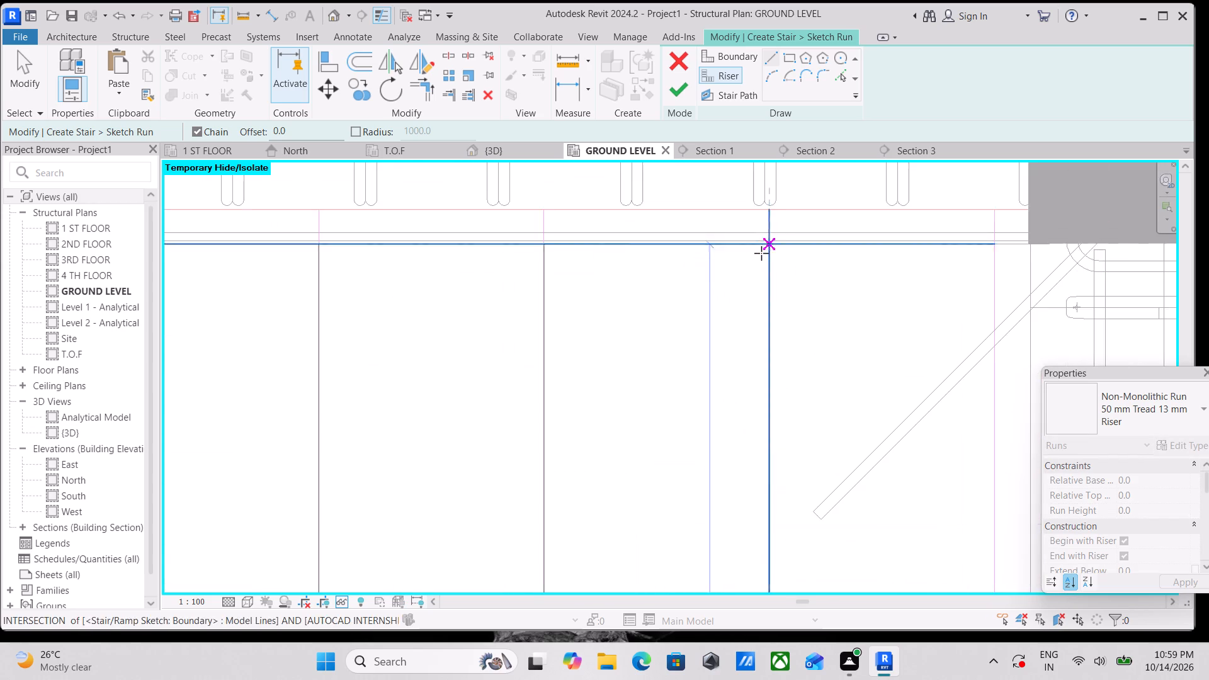
scroll(761, 253, up, 5)
click(775, 241)
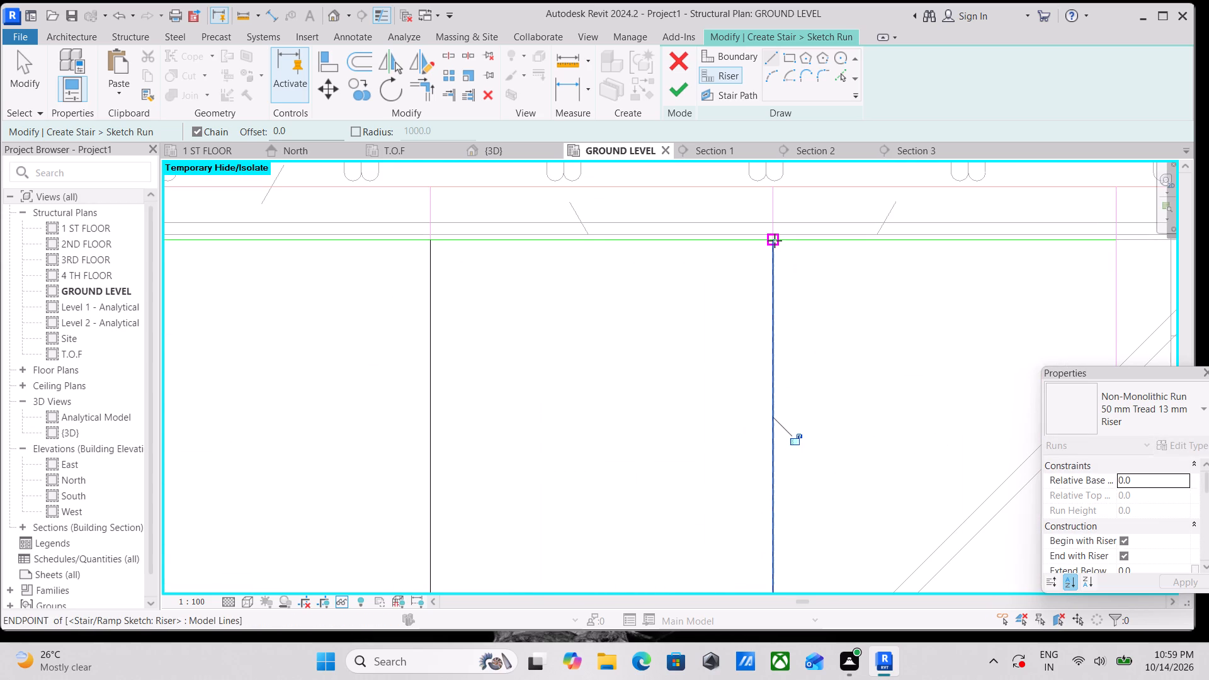
key(Escape)
Sketch the north flight's ninth, easternmost riser from the northern offset line's east end up to the north boundary.
scroll(783, 258, down, 5)
scroll(822, 308, down, 4)
middle_drag(822, 307, 758, 139)
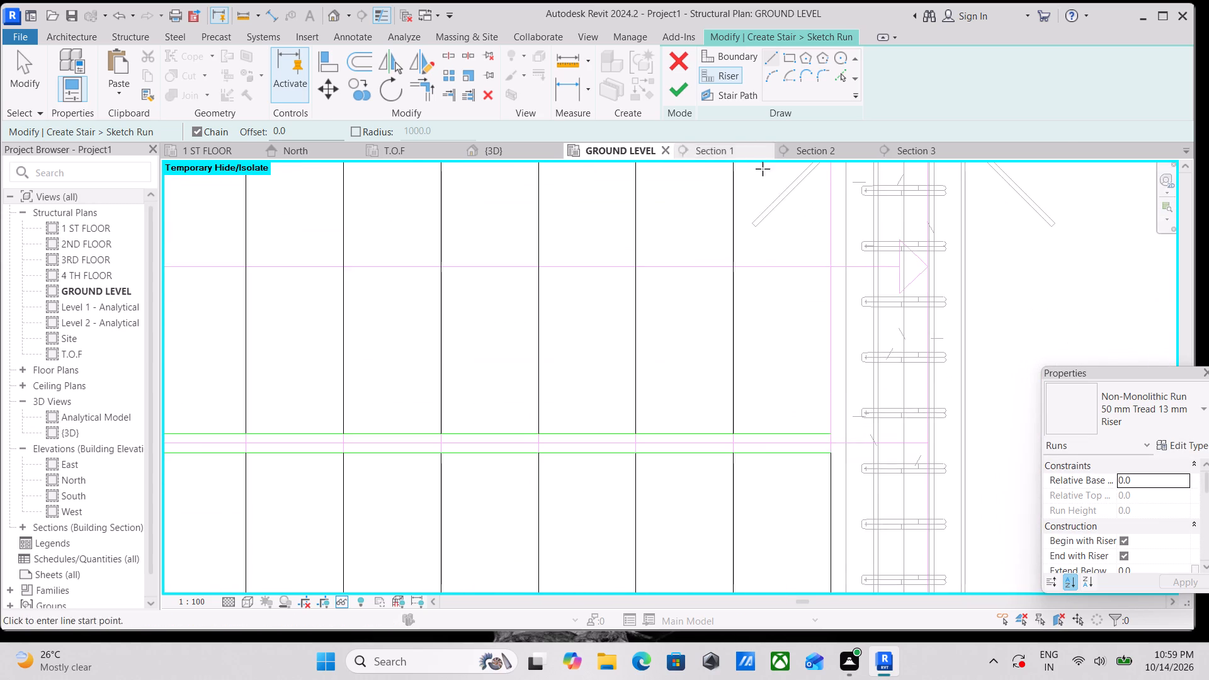
scroll(820, 361, down, 2)
middle_drag(820, 361, 820, 307)
drag(827, 360, 828, 353)
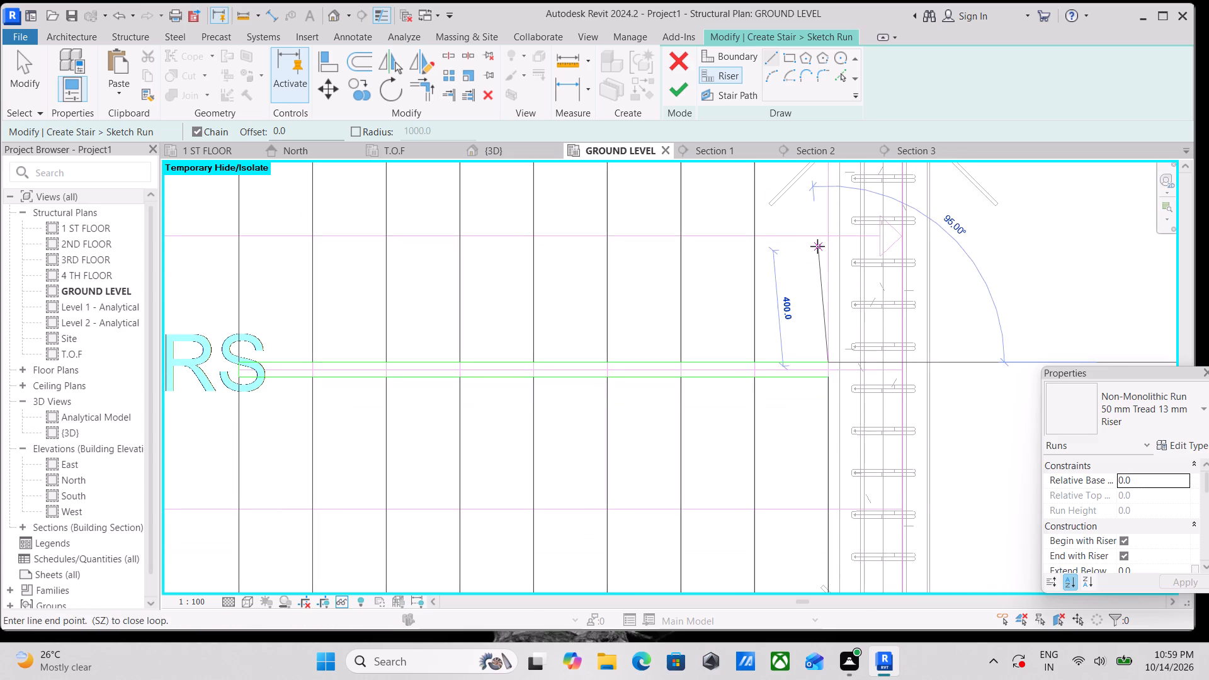
middle_drag(817, 246, 845, 392)
scroll(845, 392, up, 1)
middle_drag(851, 296, 861, 340)
scroll(861, 286, up, 3)
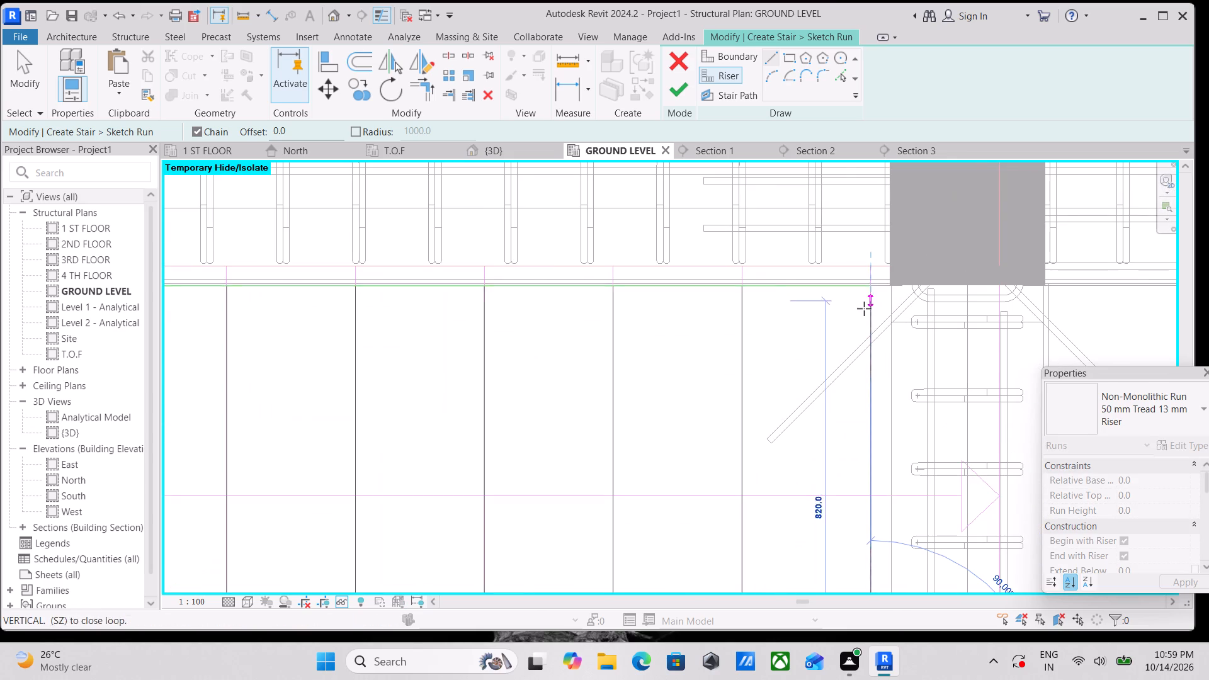
click(868, 288)
key(Escape)
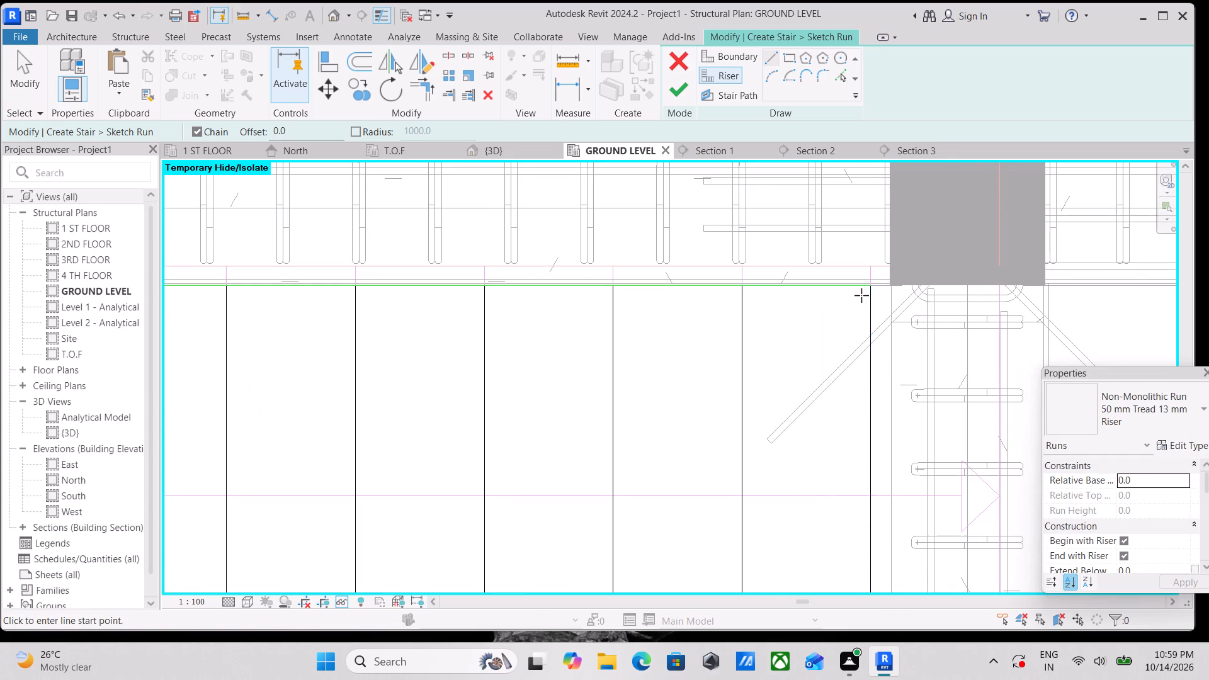
Sketch the U-shaped stair path from the south flight's easternmost riser, west along the CAD walk line, about 941 mm north, and east to the north flight's last riser.
scroll(861, 295, down, 10)
click(734, 89)
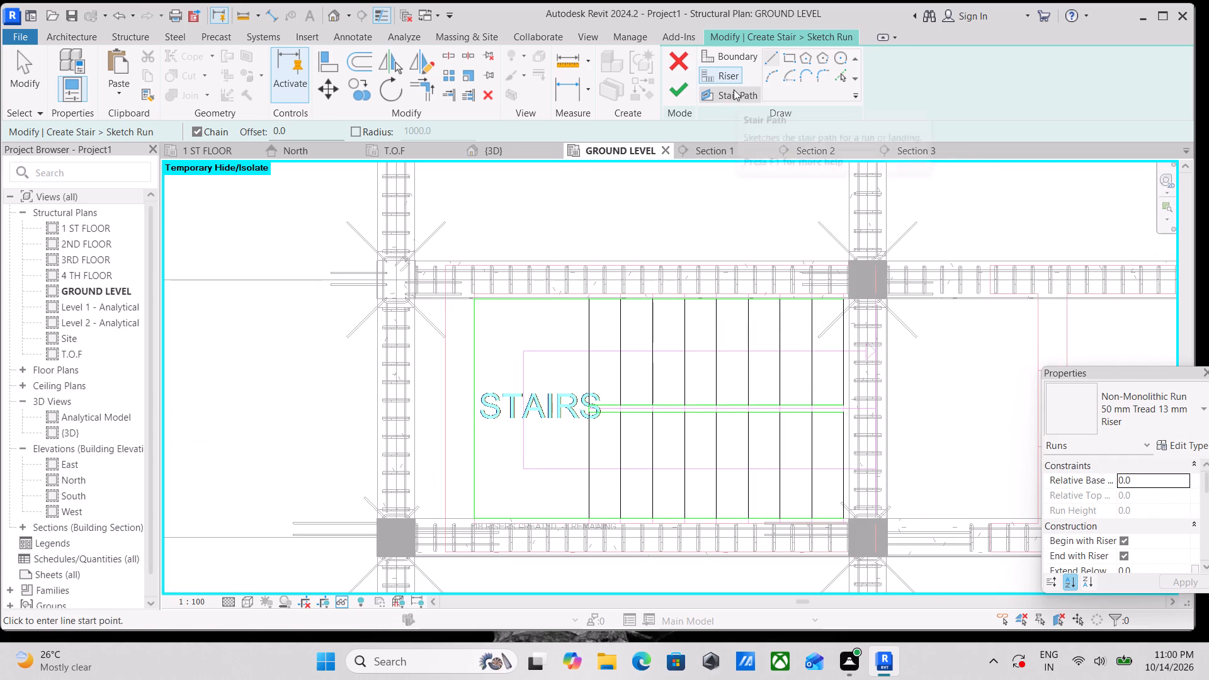
scroll(843, 476, up, 4)
click(843, 469)
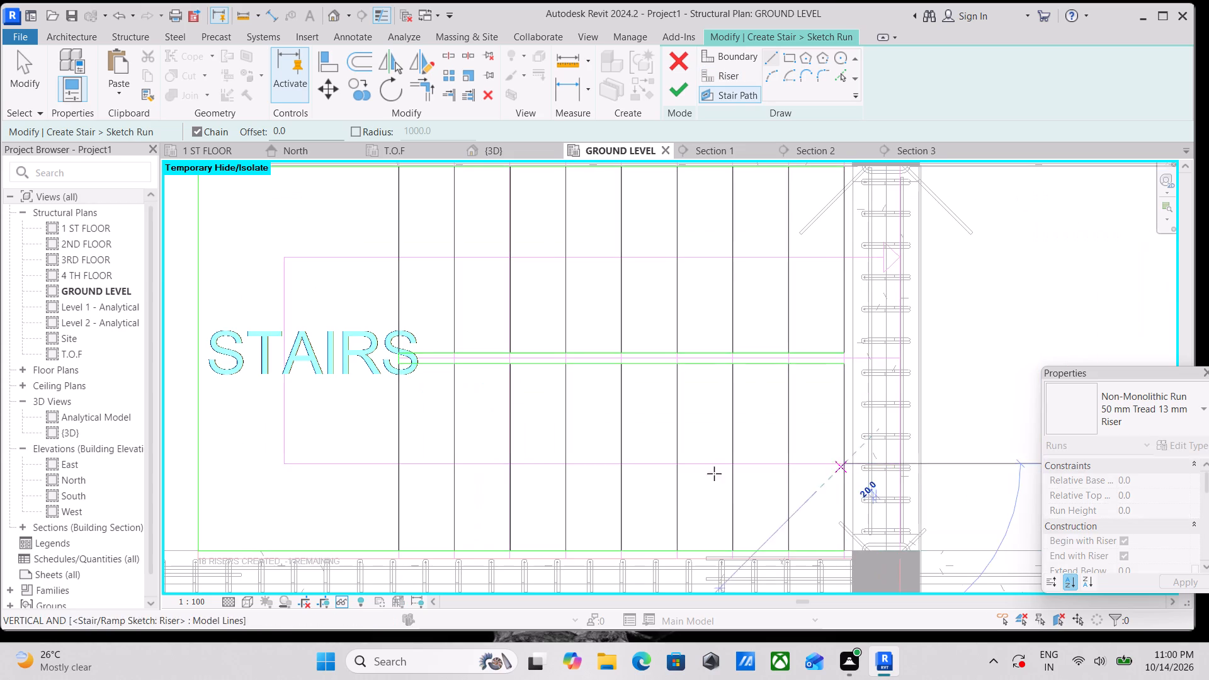
middle_drag(458, 466, 664, 464)
click(490, 460)
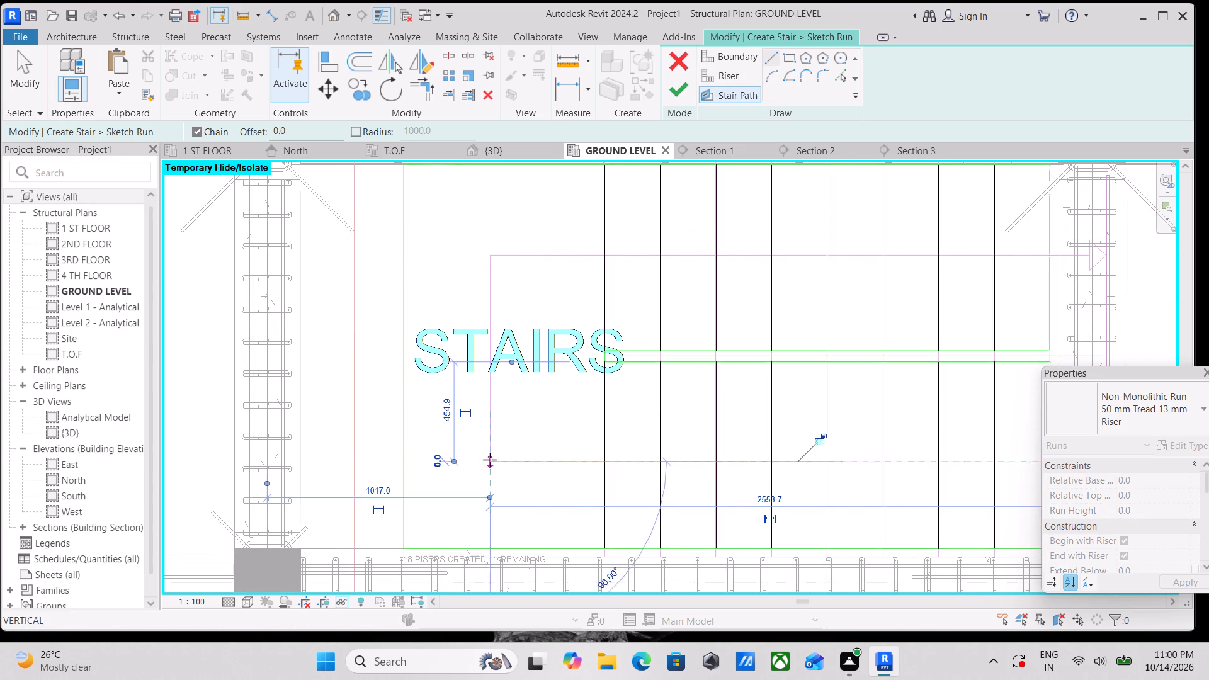
middle_drag(508, 319, 497, 374)
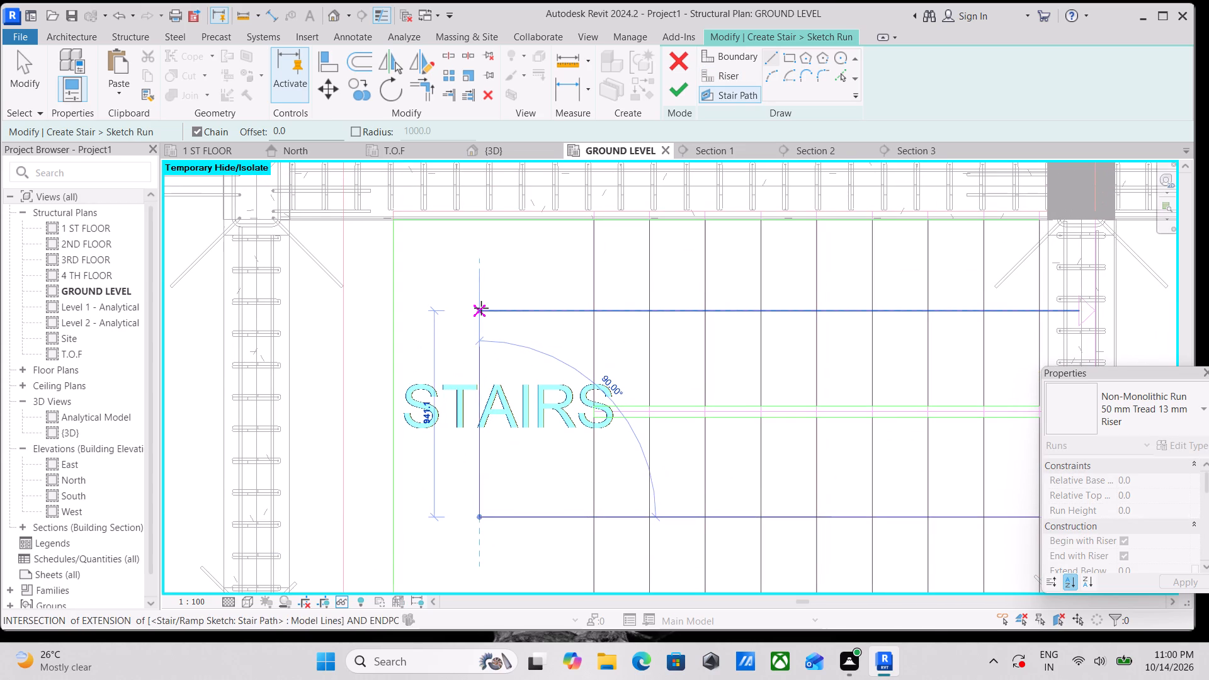
click(481, 308)
middle_drag(662, 320, 382, 324)
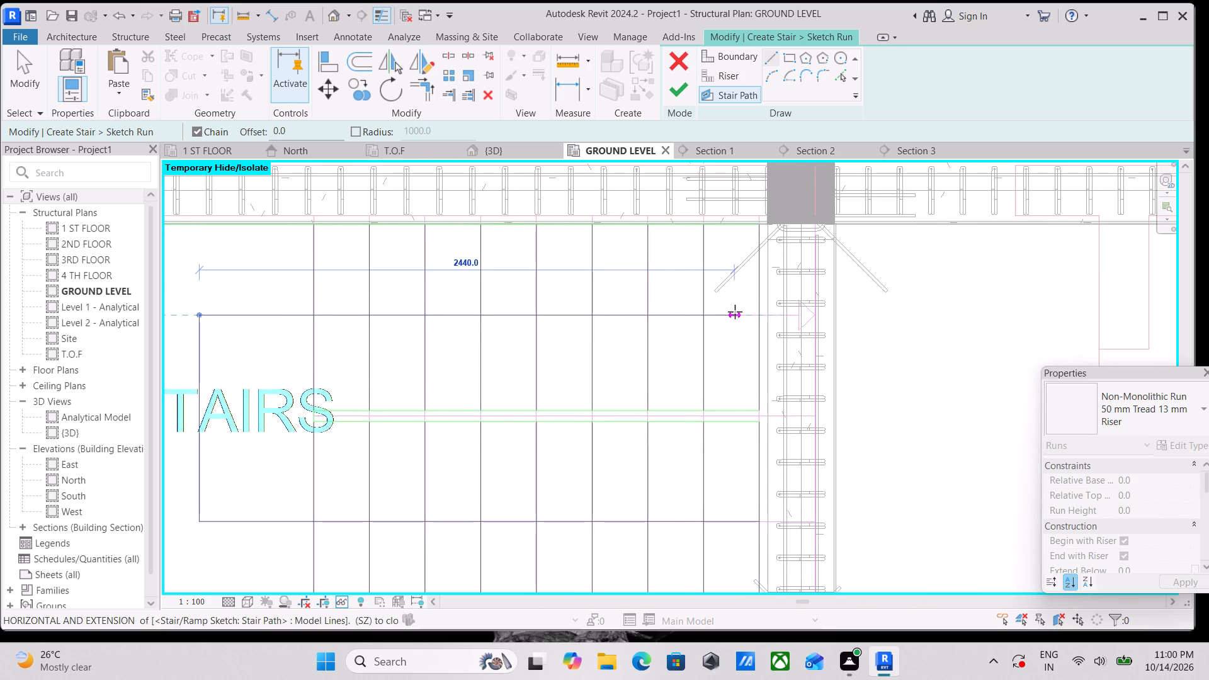
click(759, 317)
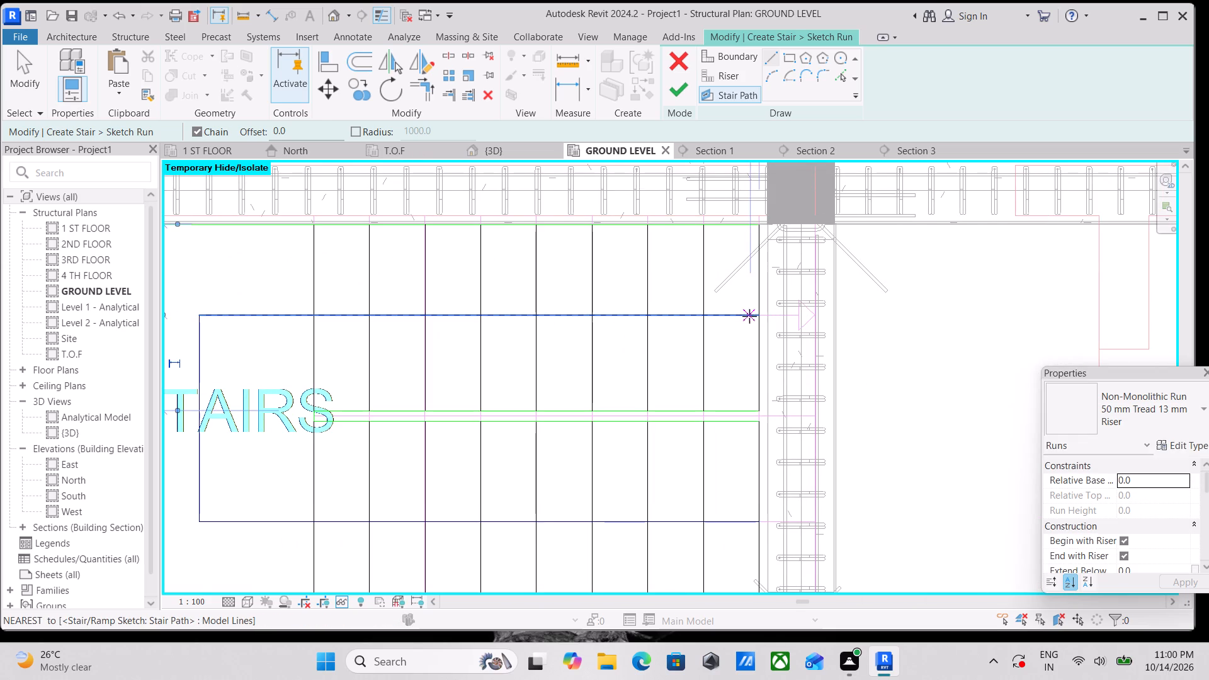
key(Escape)
Finish the run sketch and the stair, dismissing the save reminder without saving the project.
click(677, 89)
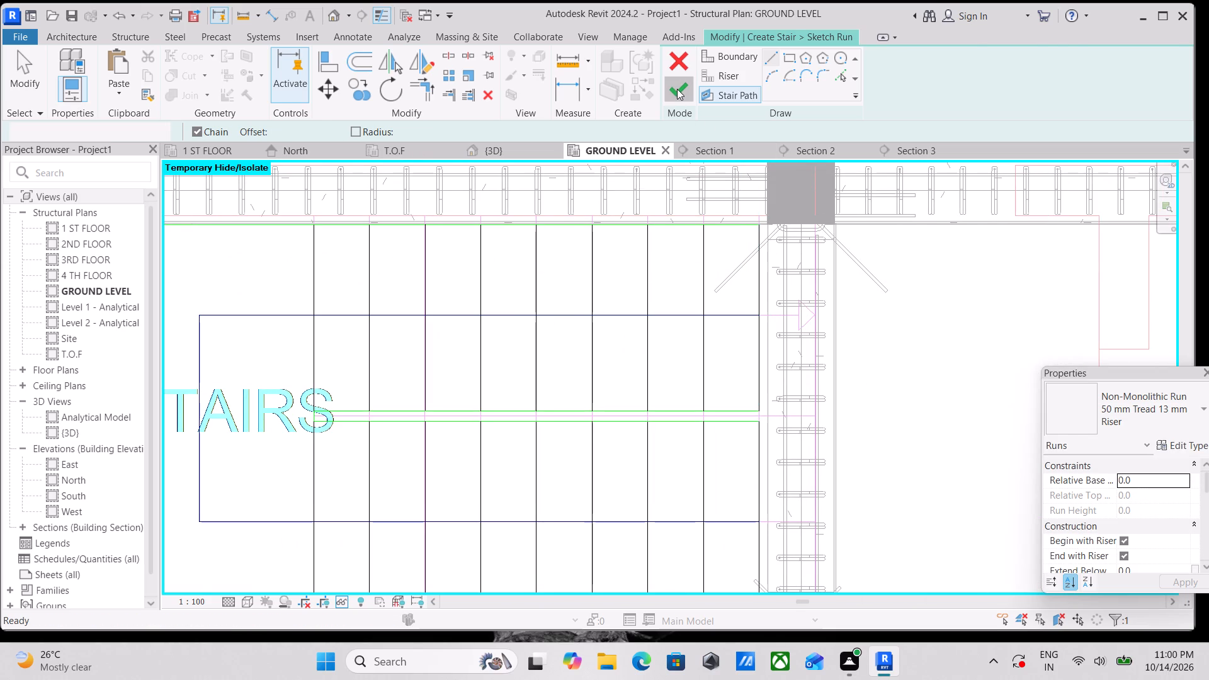
scroll(677, 89, down, 3)
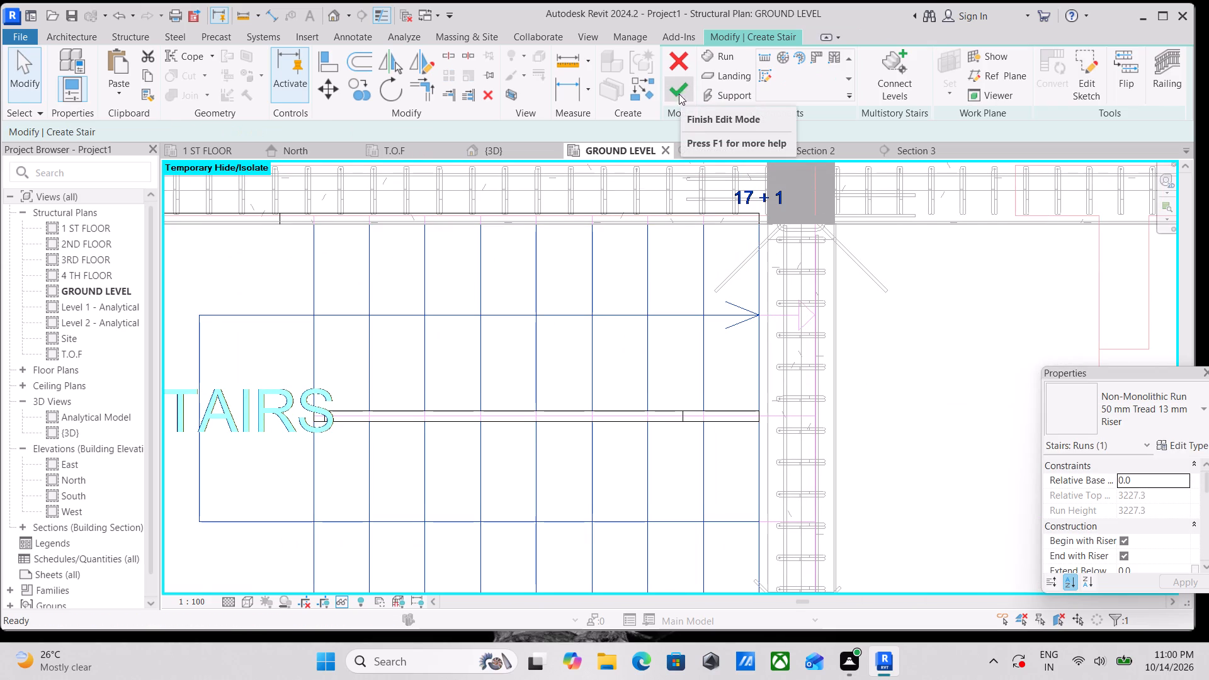
scroll(701, 158, down, 3)
scroll(776, 130, down, 3)
click(683, 88)
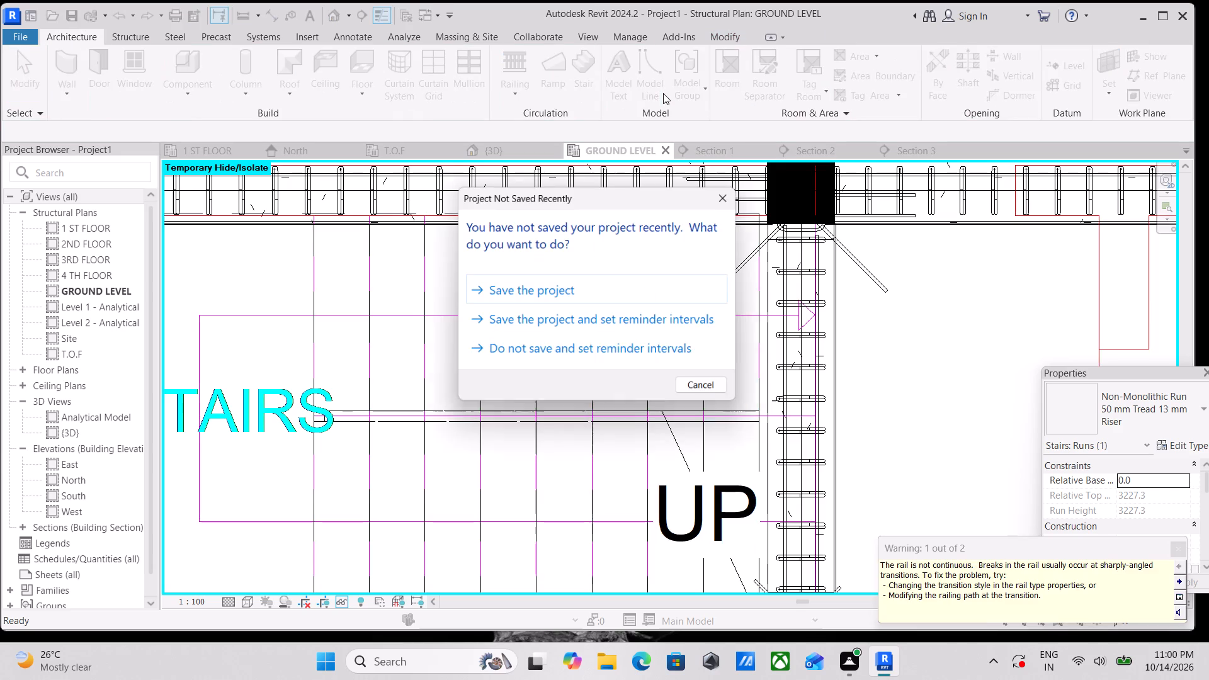
click(722, 388)
scroll(680, 280, down, 3)
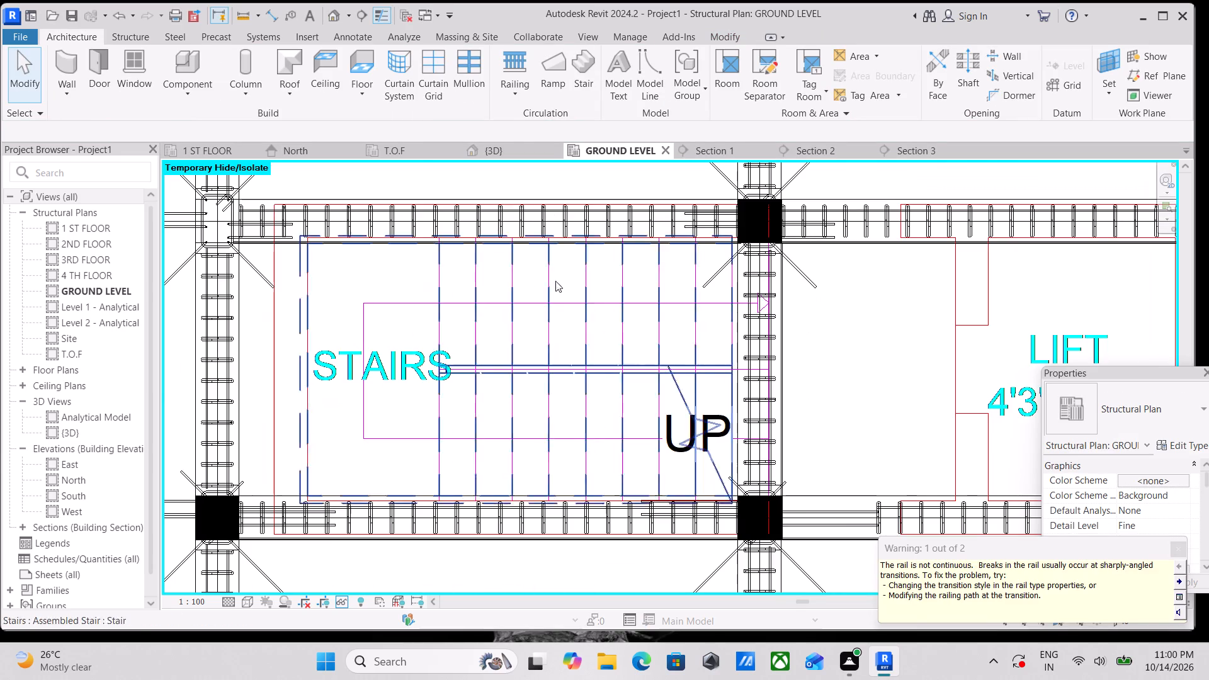
Turn on the visibility of all model categories in the {3D} view.
click(513, 144)
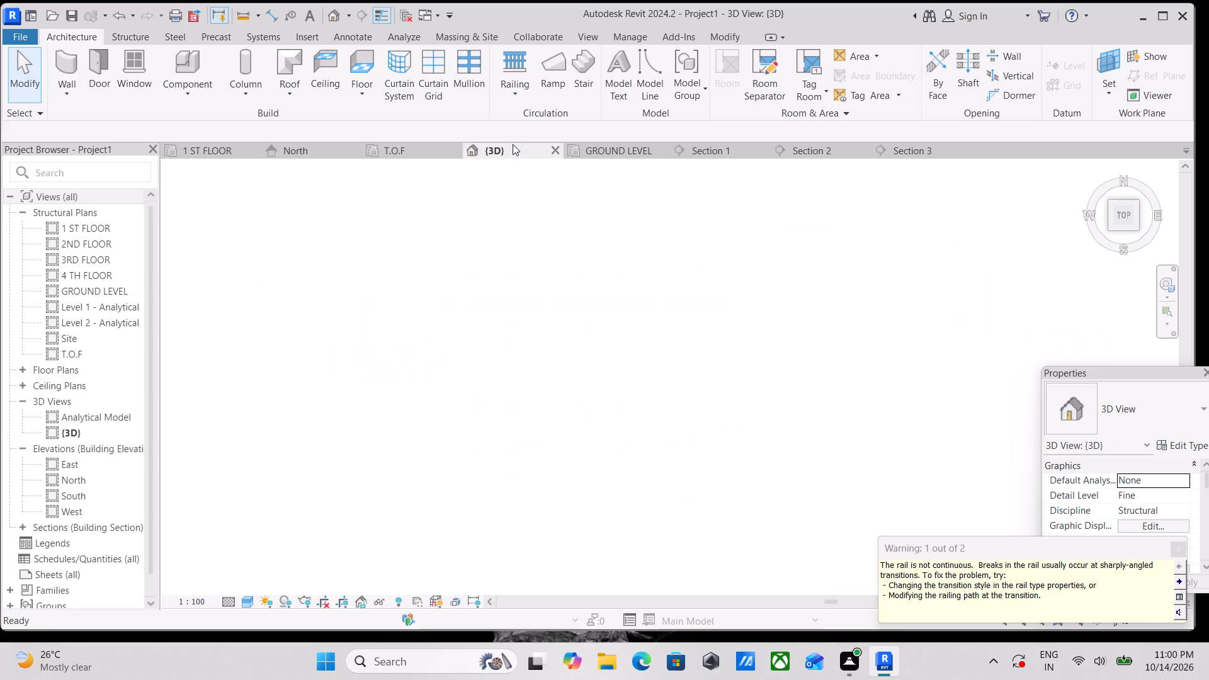
scroll(513, 146, down, 4)
scroll(671, 234, down, 8)
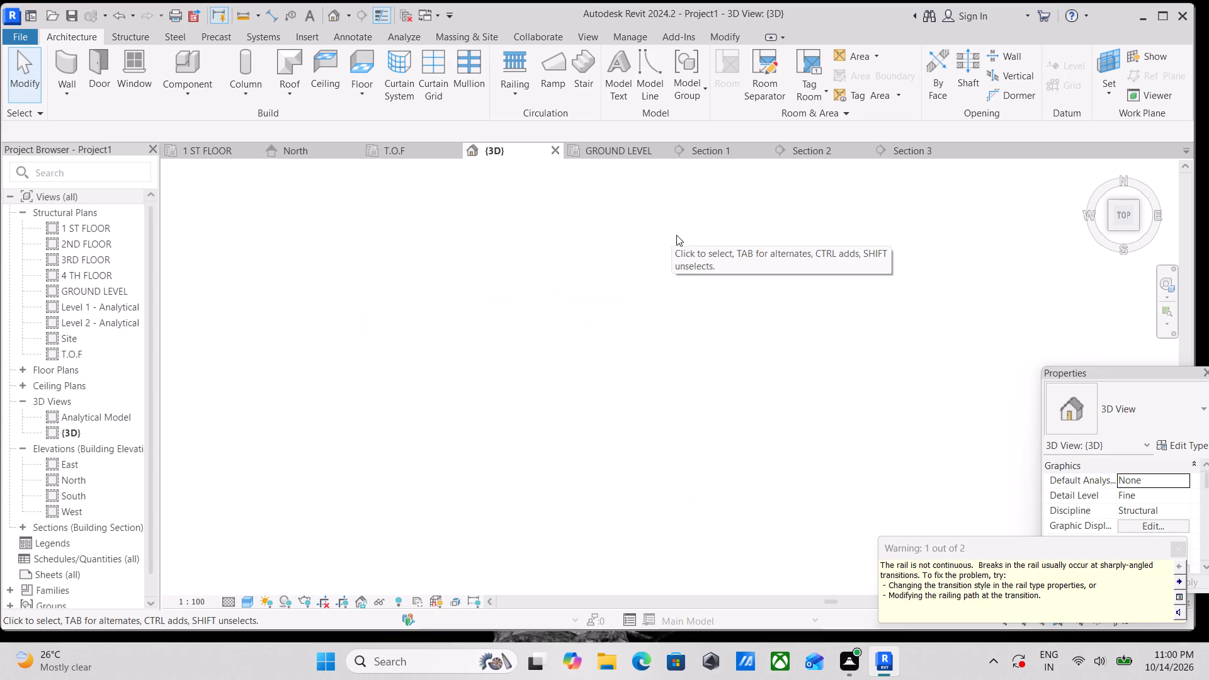
click(1137, 226)
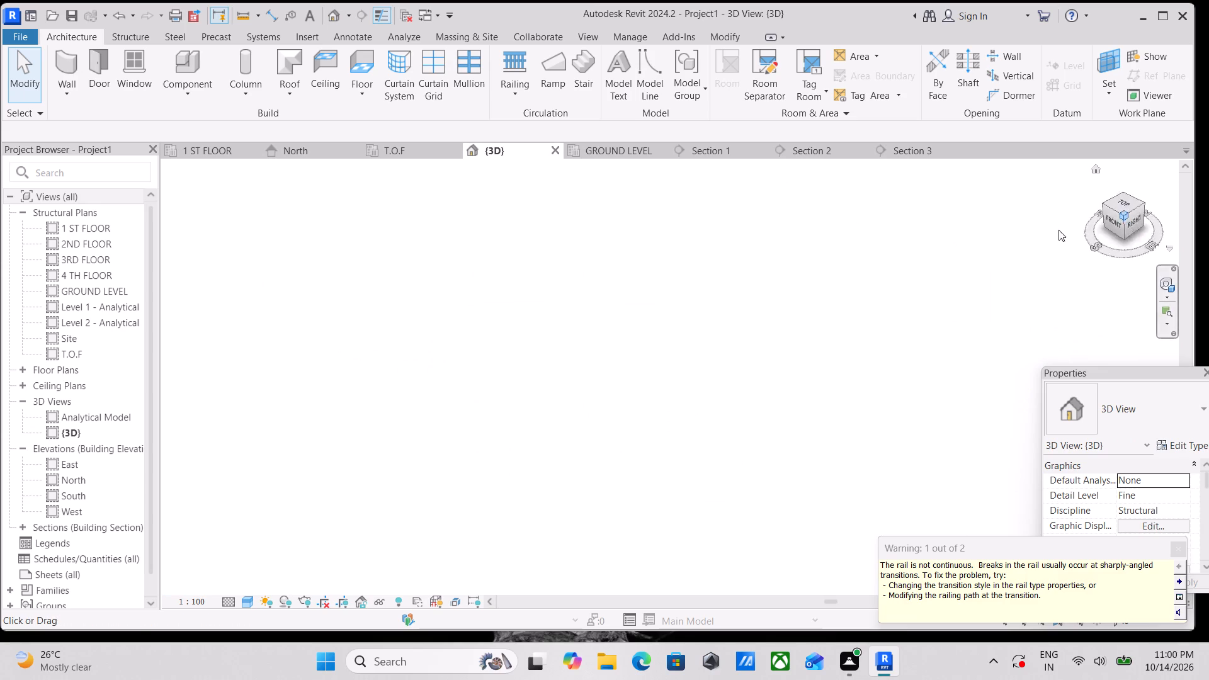
scroll(881, 284, down, 5)
scroll(854, 286, up, 13)
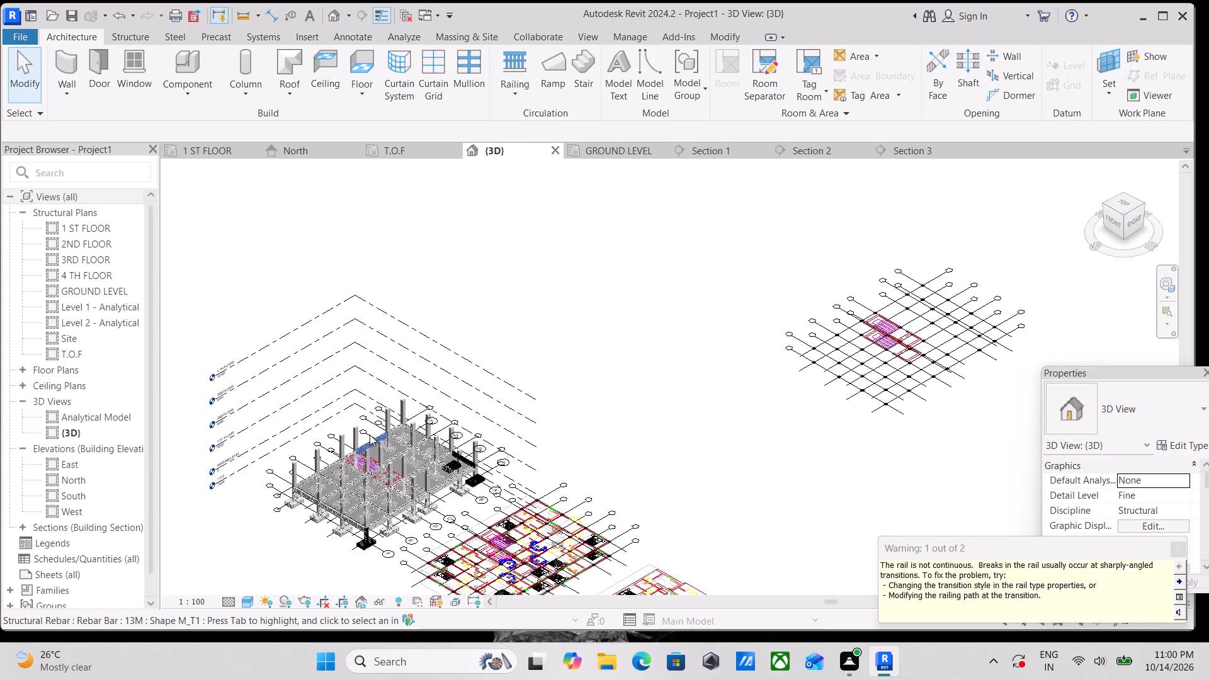
scroll(370, 434, up, 10)
middle_drag(366, 436, 485, 361)
scroll(439, 372, up, 5)
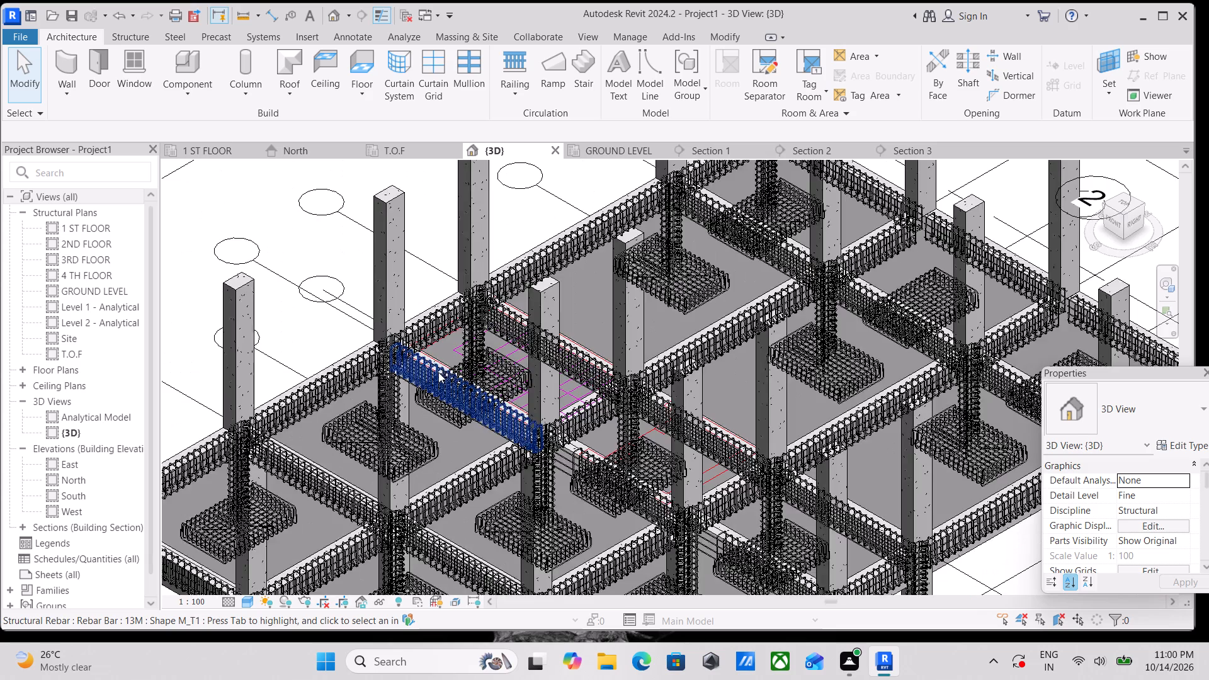
scroll(448, 364, down, 3)
middle_drag(448, 364, 499, 249)
text(vv)
click(384, 446)
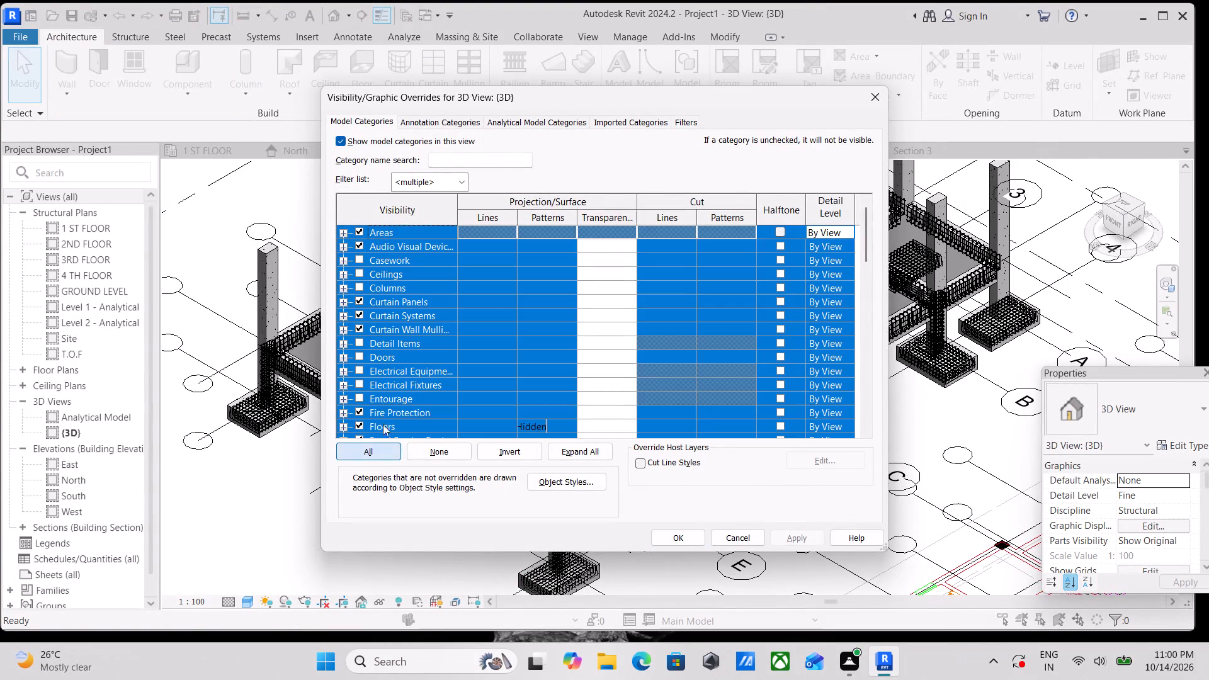
click(356, 358)
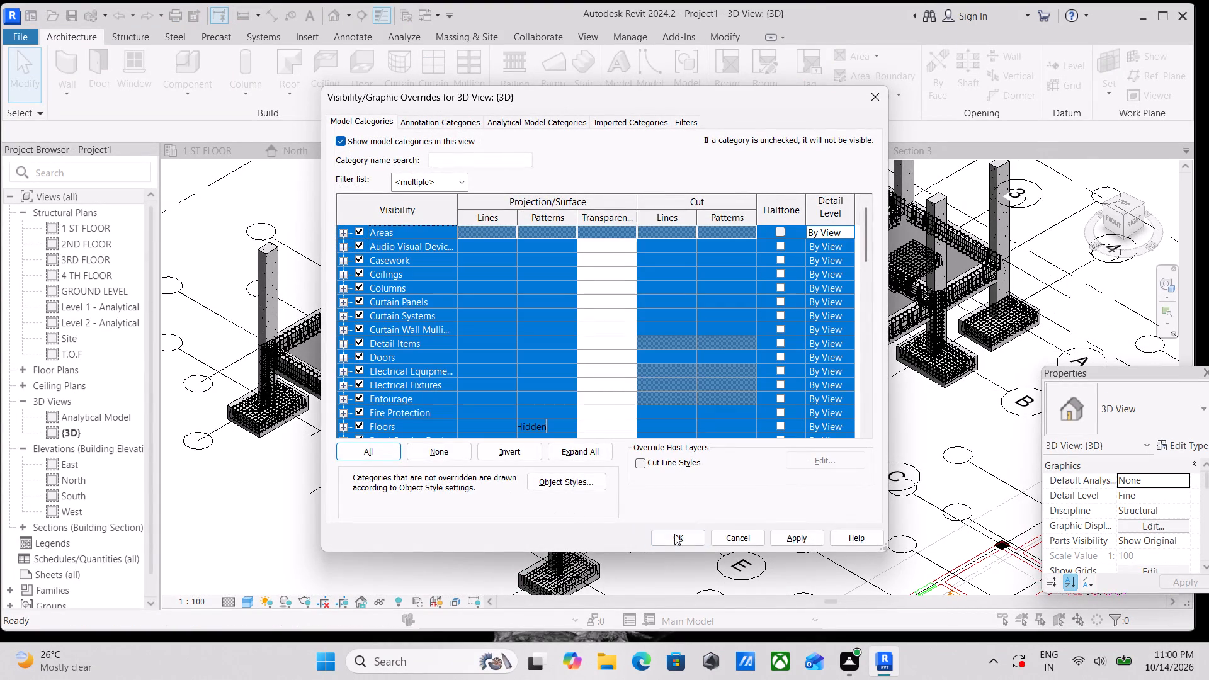
click(794, 535)
click(665, 535)
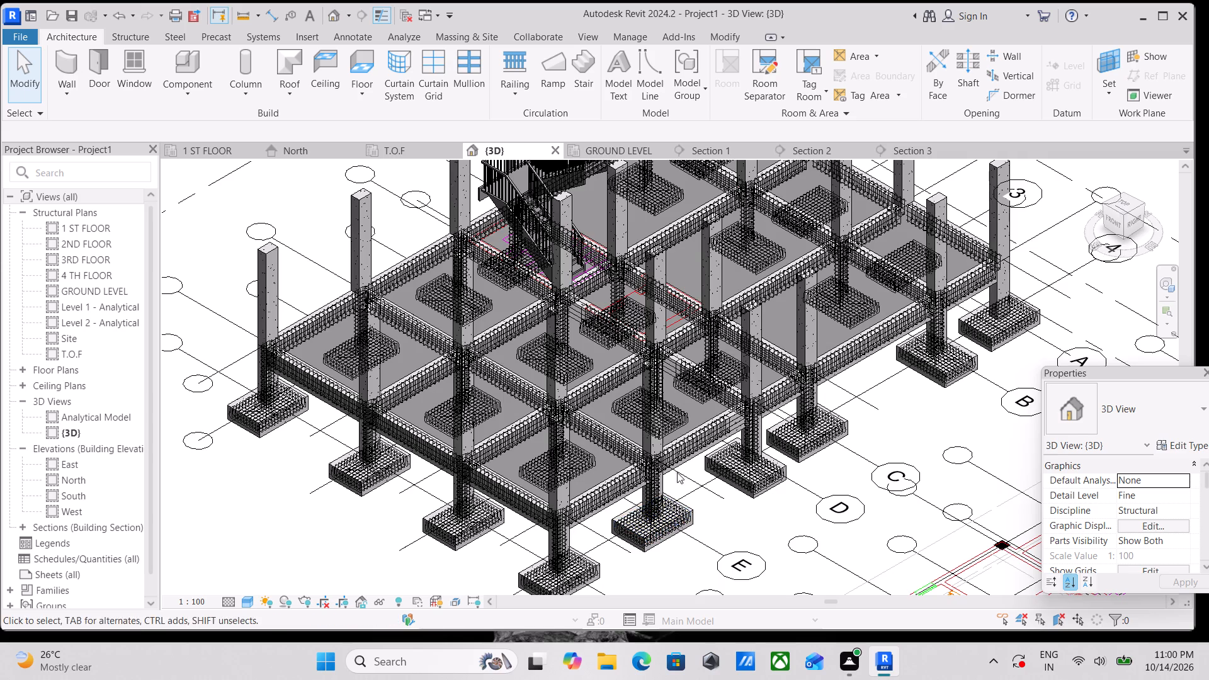
Change the stair's type from the assembled family to Cast-In-Place Stair: Monolithic Stair.
scroll(655, 378, down, 2)
middle_drag(655, 378, 672, 405)
scroll(672, 405, down, 1)
scroll(574, 297, up, 8)
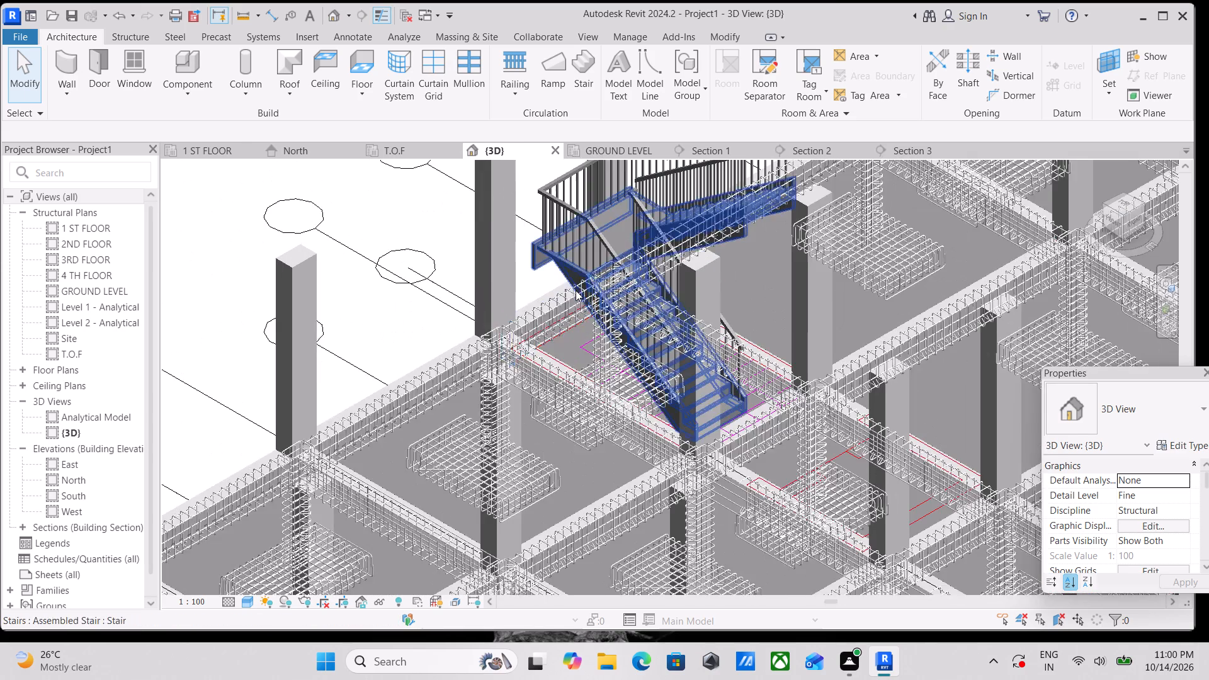
click(548, 251)
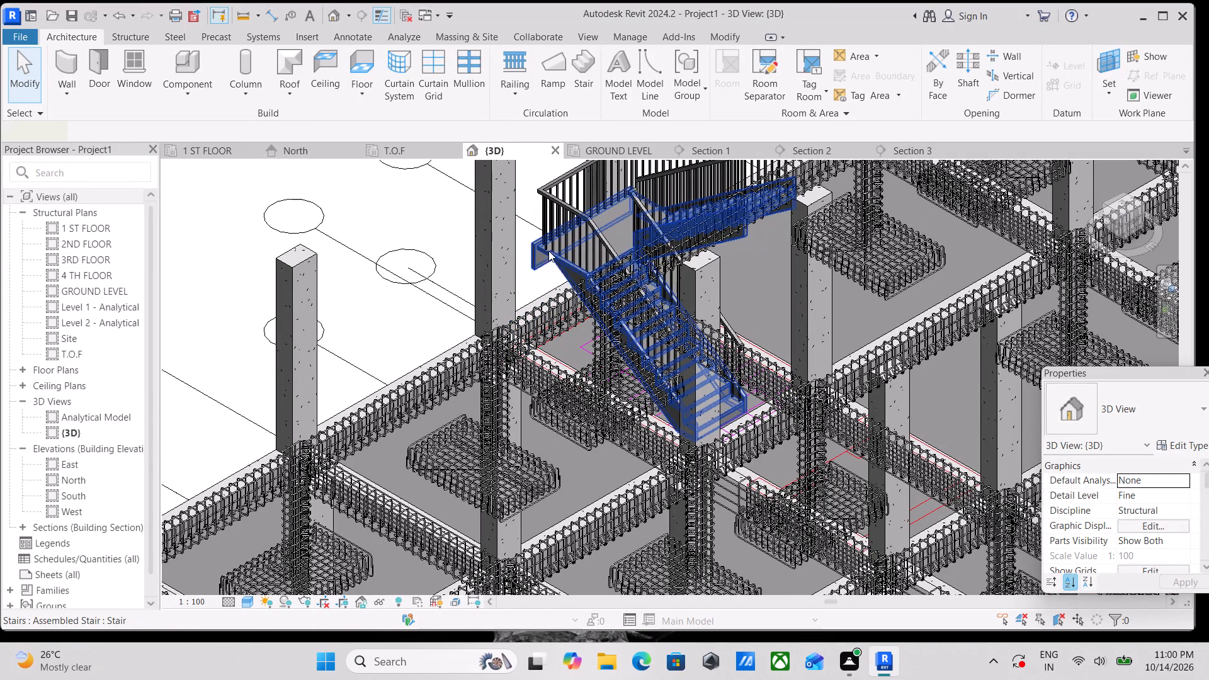
click(1185, 406)
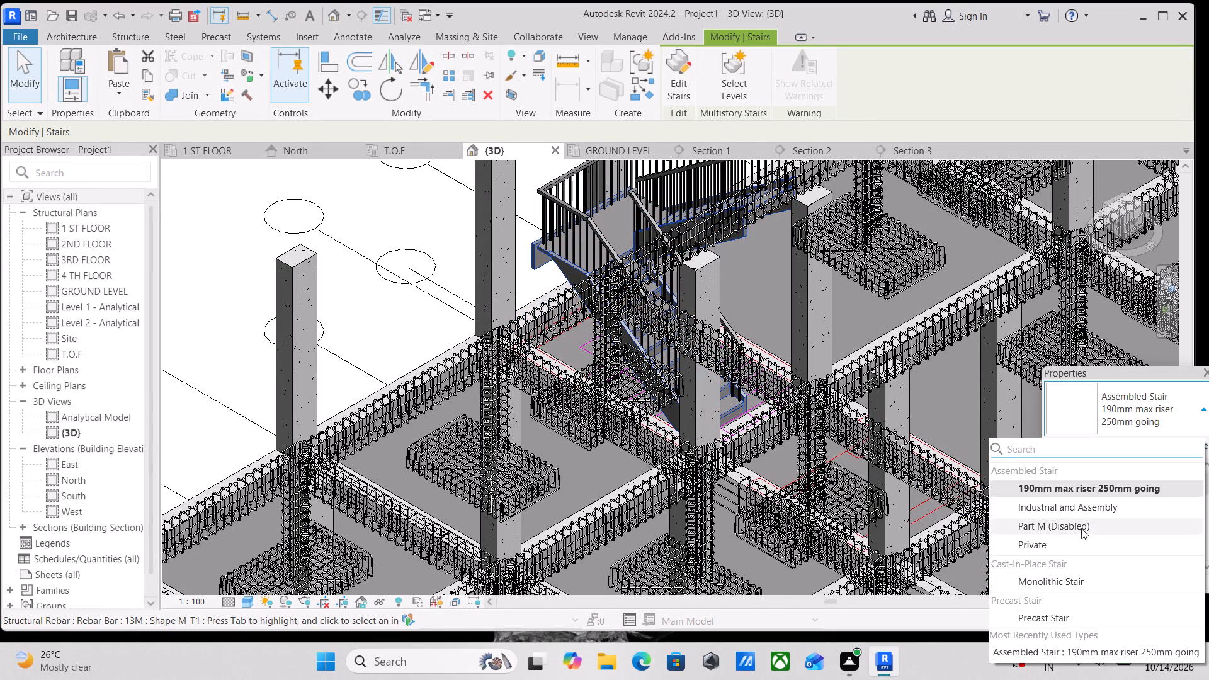
click(1046, 582)
Delete the 900mm railing along the stair's outer edge.
click(592, 231)
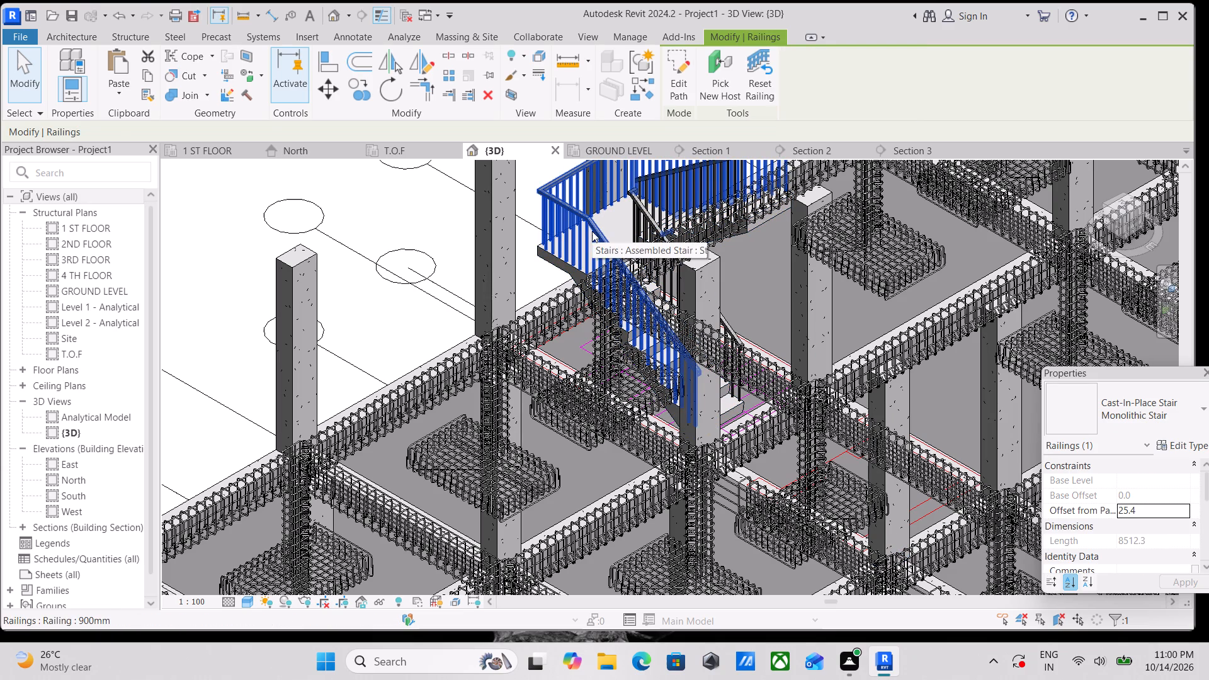
right_click(581, 237)
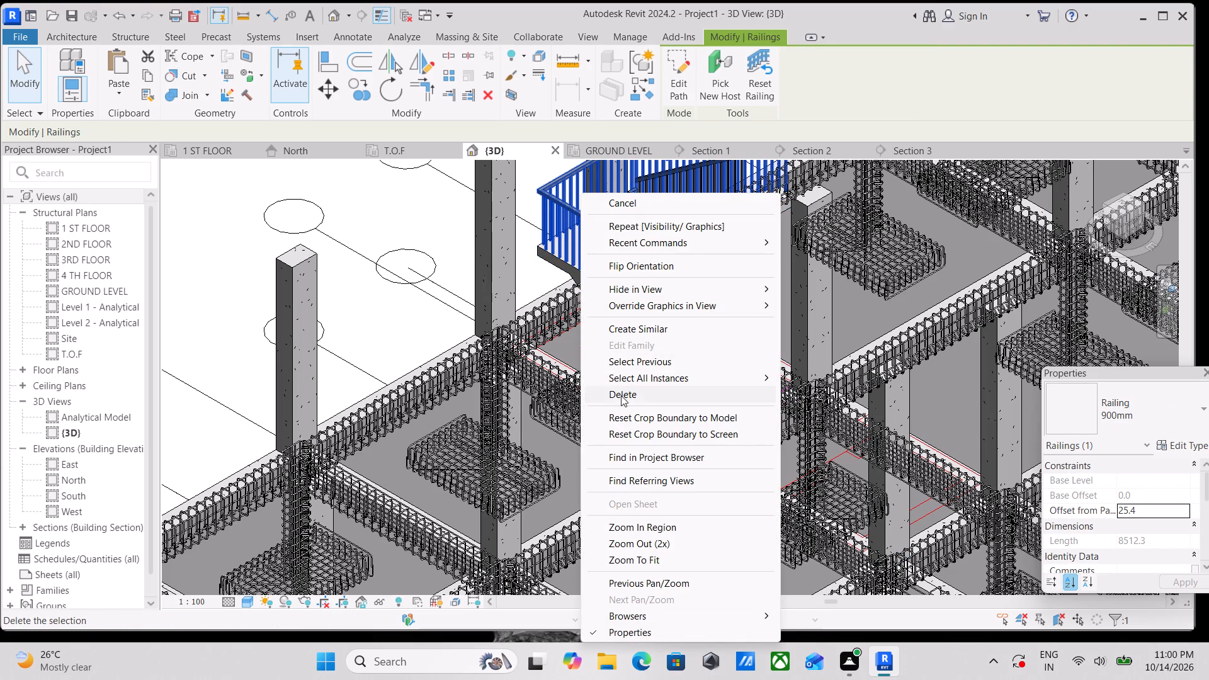
click(621, 395)
Temporarily hide all 13M structural rebar instances in the 3D view.
scroll(621, 391, down, 12)
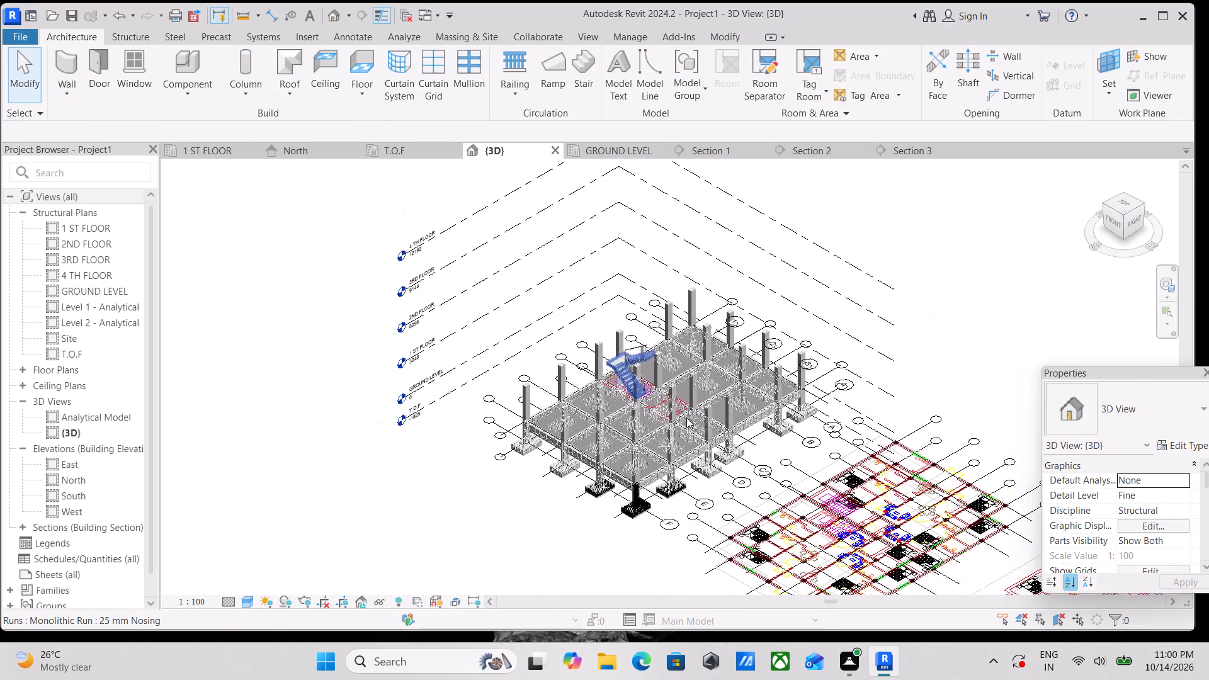
shift+middle_drag(705, 437, 593, 370)
scroll(826, 374, down, 2)
middle_drag(826, 374, 599, 378)
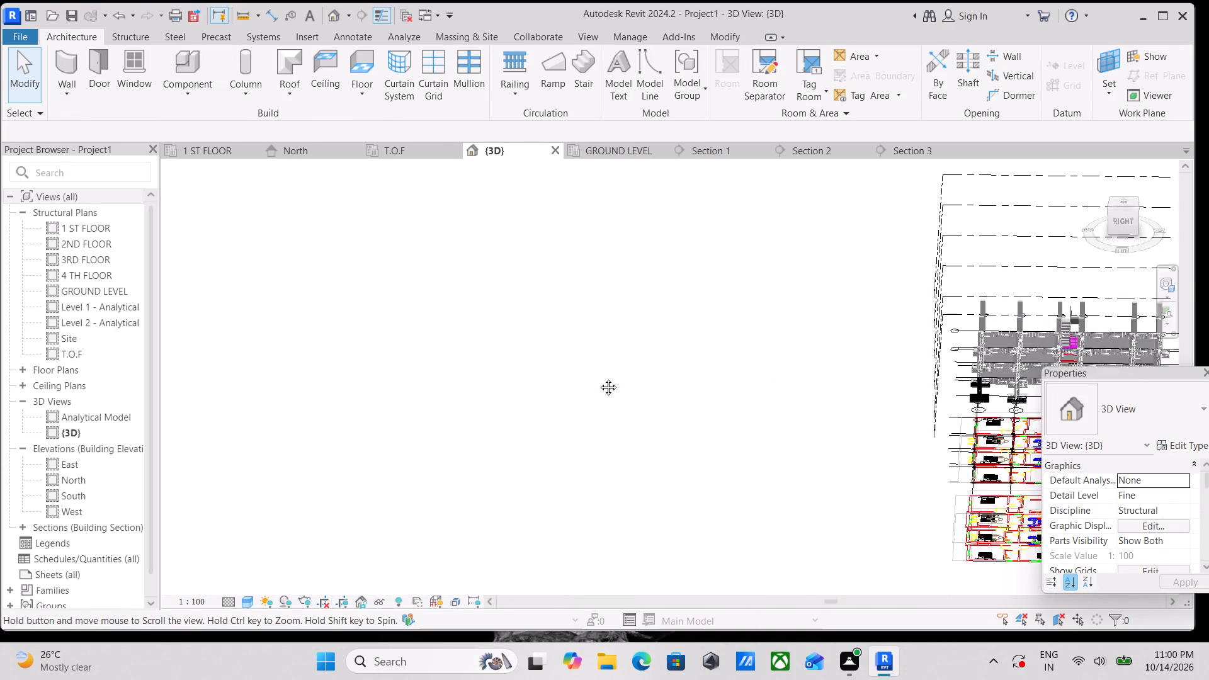
middle_drag(599, 378, 576, 378)
scroll(879, 393, up, 12)
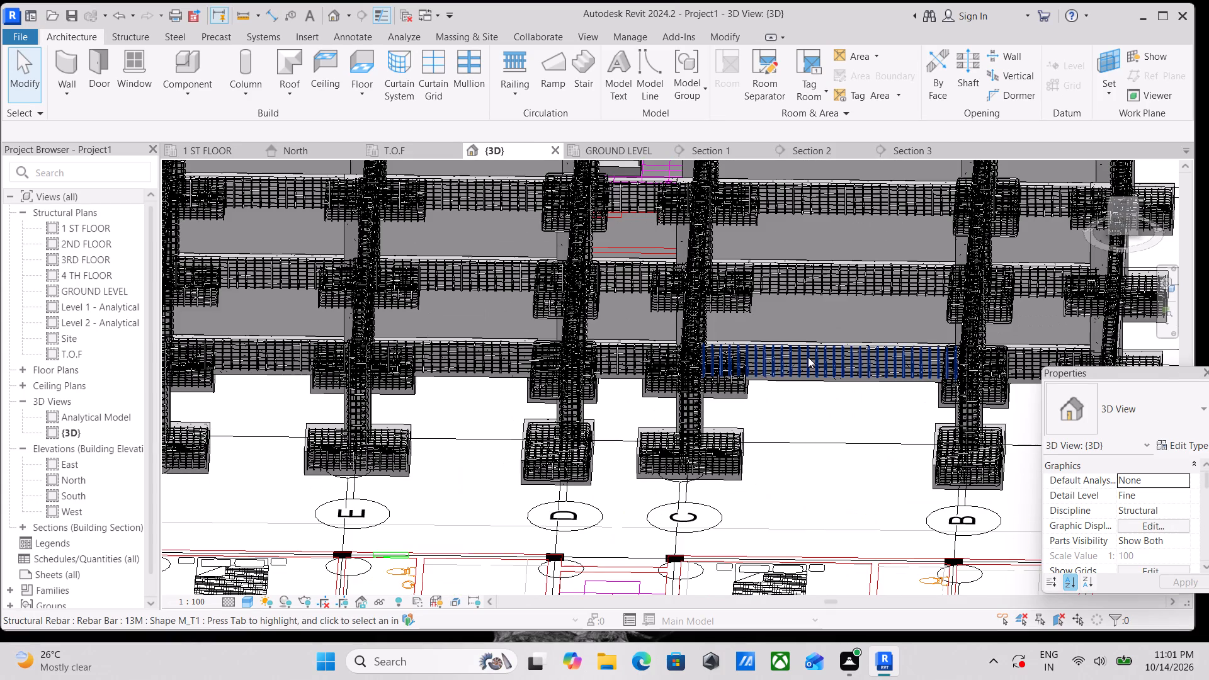
click(808, 357)
text(sa)
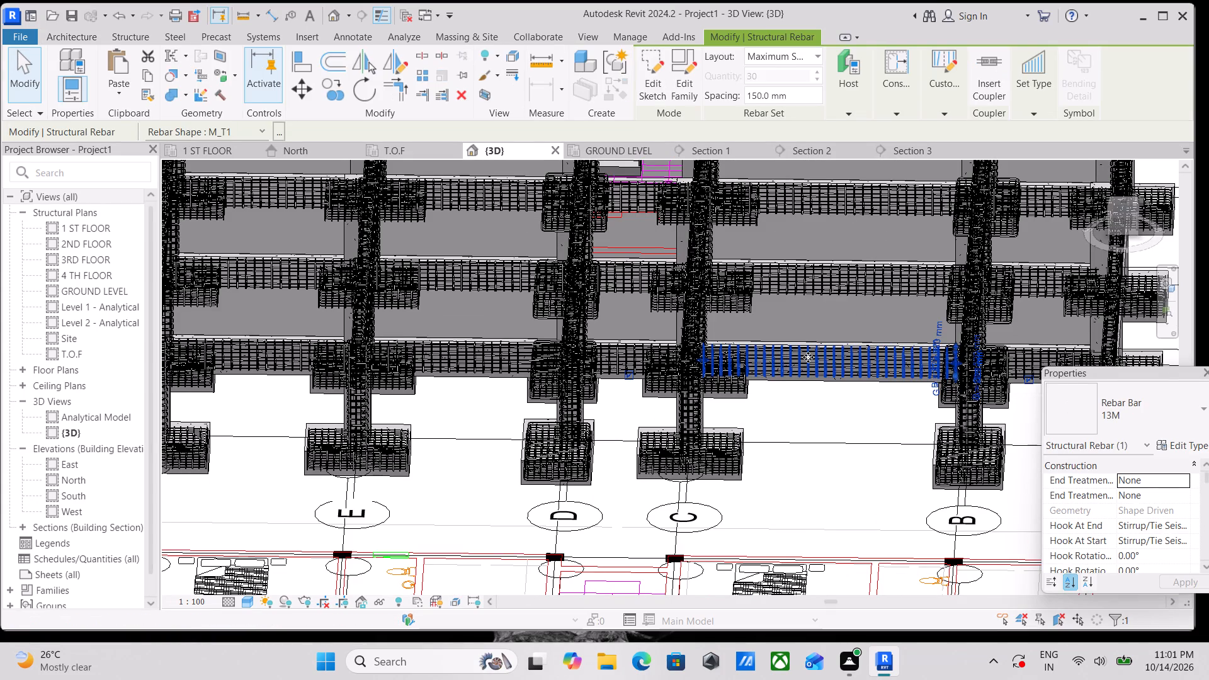
scroll(808, 357, down, 3)
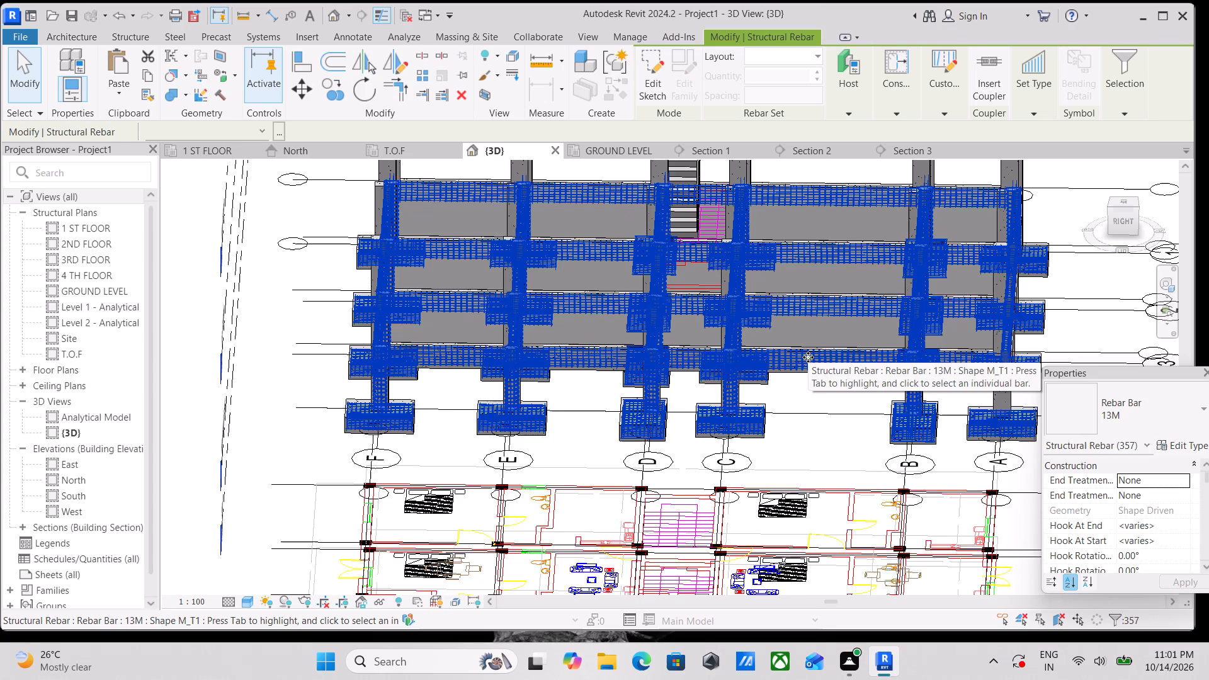
text(hh)
Delete the remaining 900mm railing along the stair's inner edge.
scroll(808, 357, down, 2)
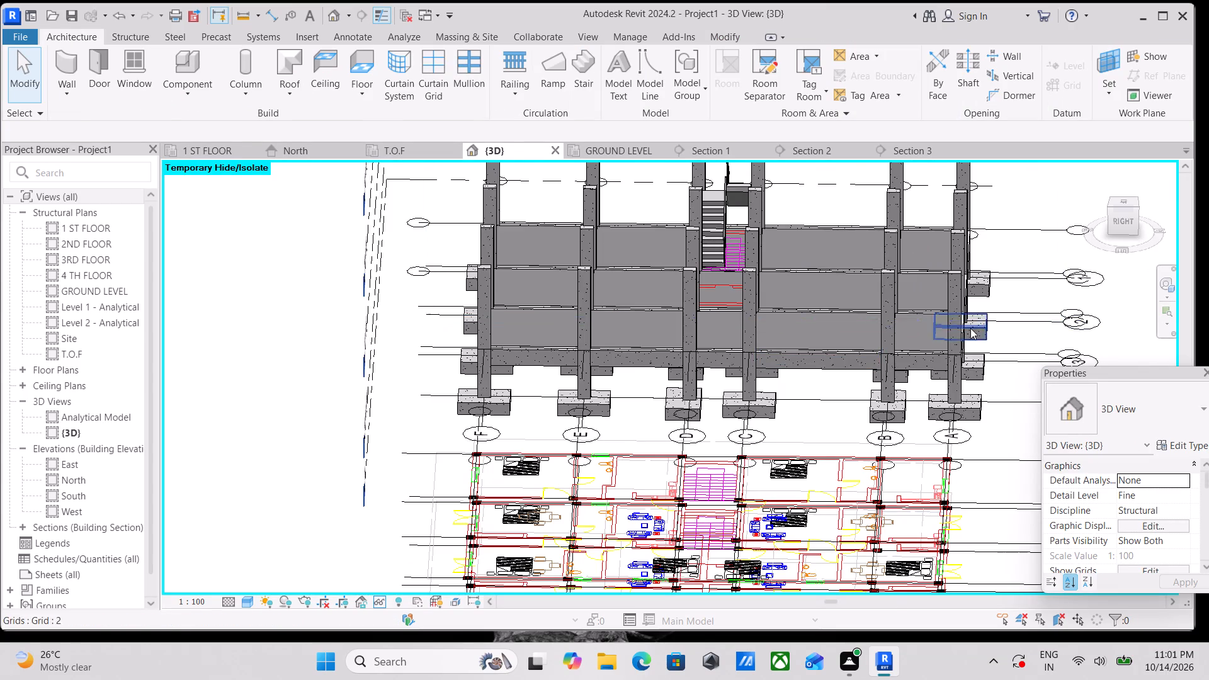
scroll(931, 271, up, 1)
scroll(806, 213, down, 2)
shift+middle_drag(861, 251, 787, 283)
scroll(851, 276, down, 3)
middle_drag(849, 276, 178, 268)
middle_drag(495, 255, 465, 377)
scroll(519, 273, up, 4)
scroll(662, 293, up, 3)
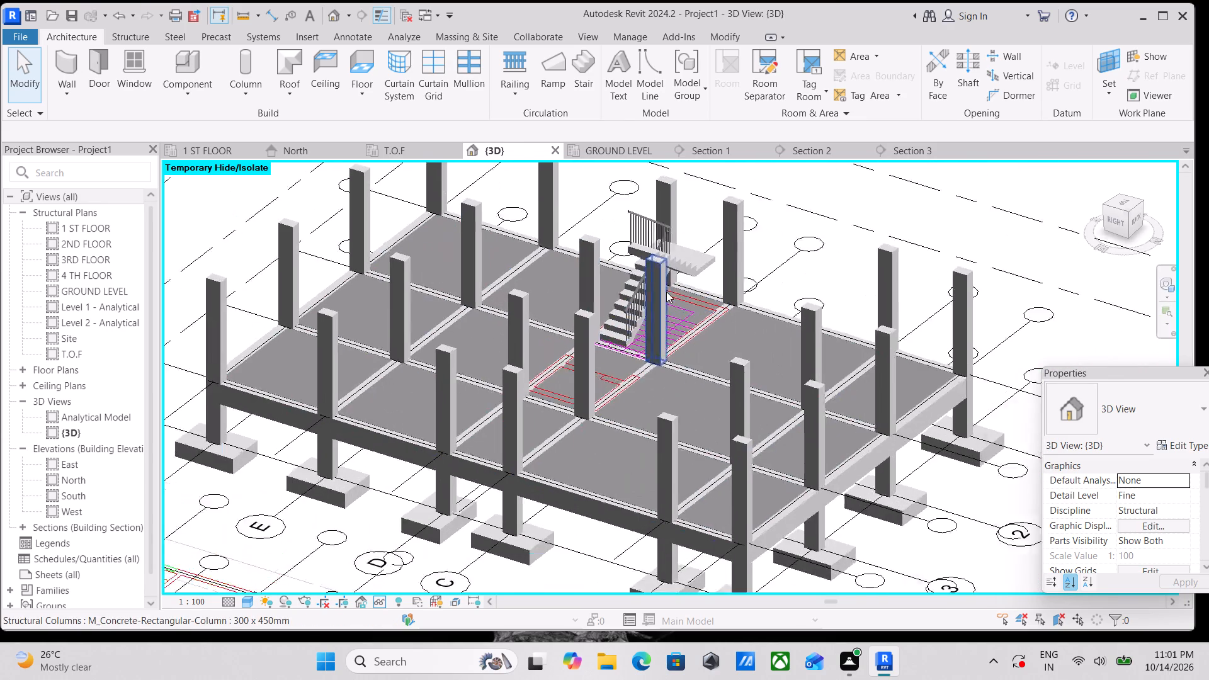
middle_drag(707, 258, 696, 288)
shift+scroll(696, 289, up, 1)
scroll(731, 269, down, 1)
middle_drag(731, 269, 656, 473)
scroll(676, 335, up, 7)
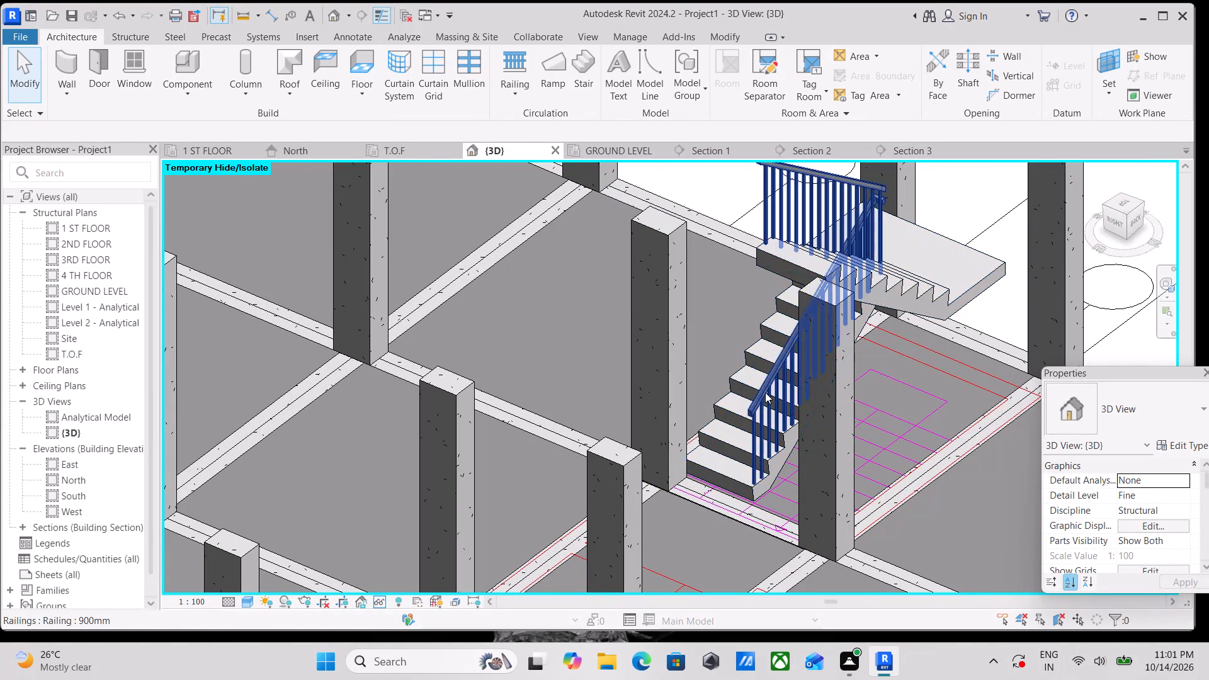
click(765, 392)
right_click(765, 392)
click(778, 389)
Examine the monolithic stair, ground-level slab, beams, columns and footings from several sides in 3D.
scroll(810, 388, down, 2)
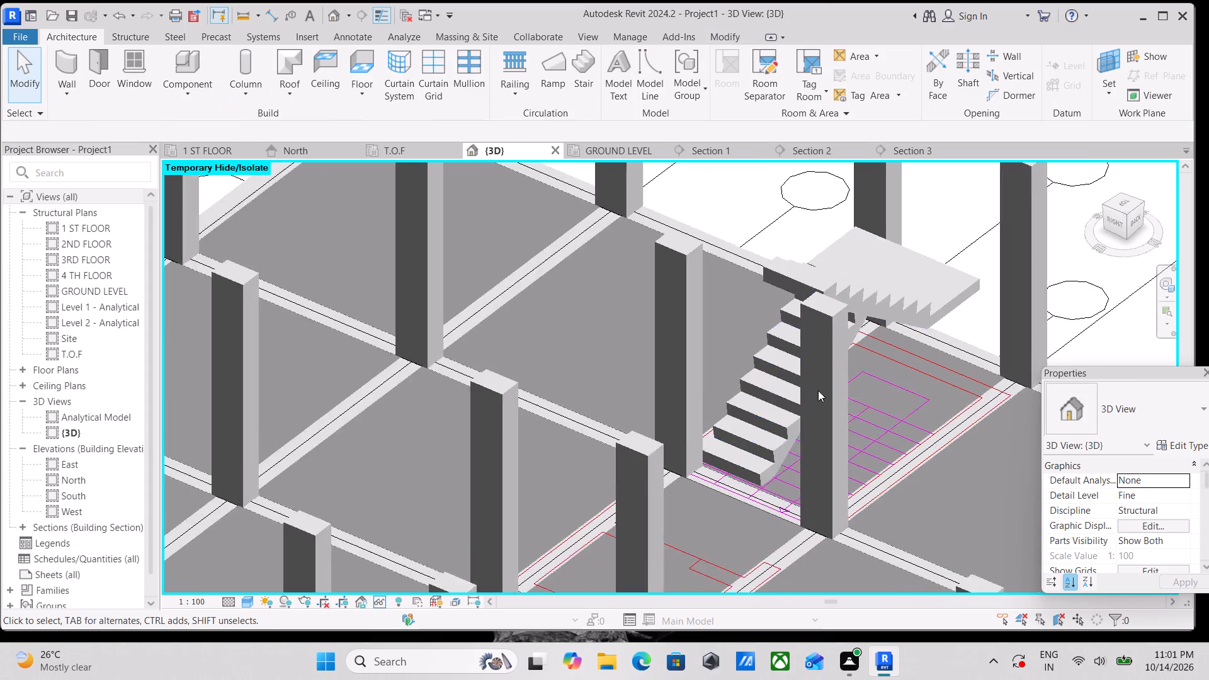
scroll(818, 390, down, 2)
shift+middle_drag(870, 423, 851, 385)
shift+scroll(851, 385, up, 1)
scroll(853, 386, down, 4)
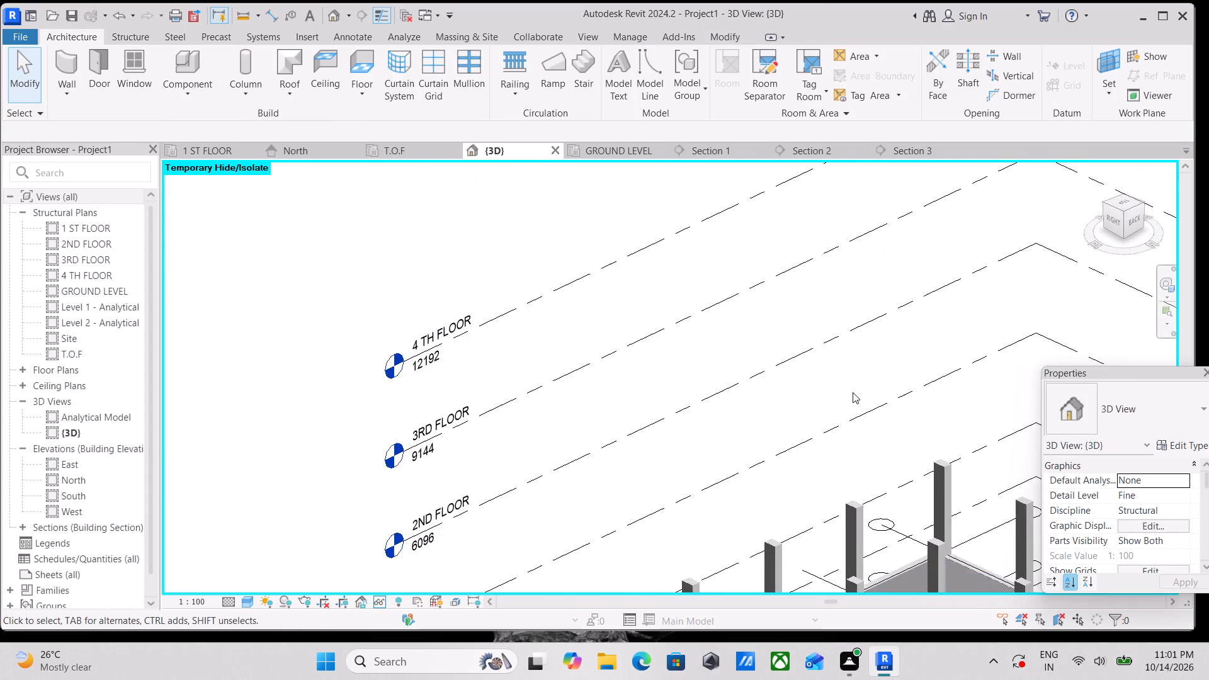
middle_drag(851, 390, 615, 220)
scroll(839, 446, up, 3)
scroll(974, 488, down, 1)
middle_drag(967, 482, 808, 367)
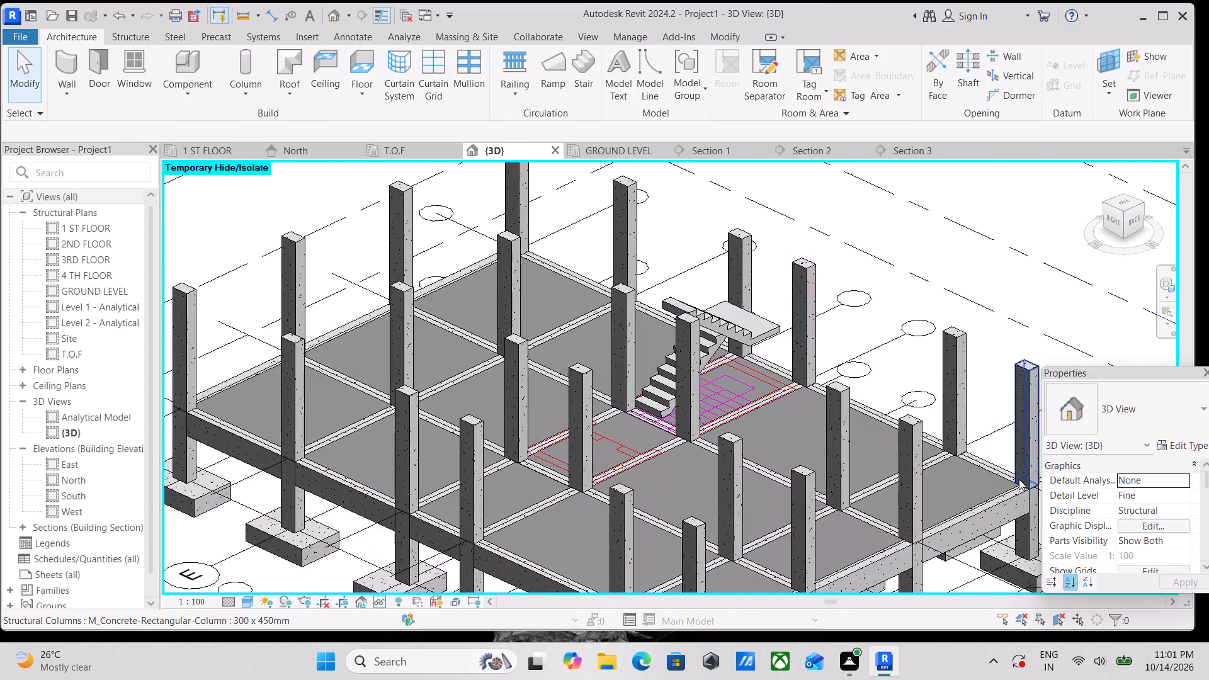
scroll(1014, 477, up, 2)
middle_drag(965, 445, 861, 395)
click(1136, 220)
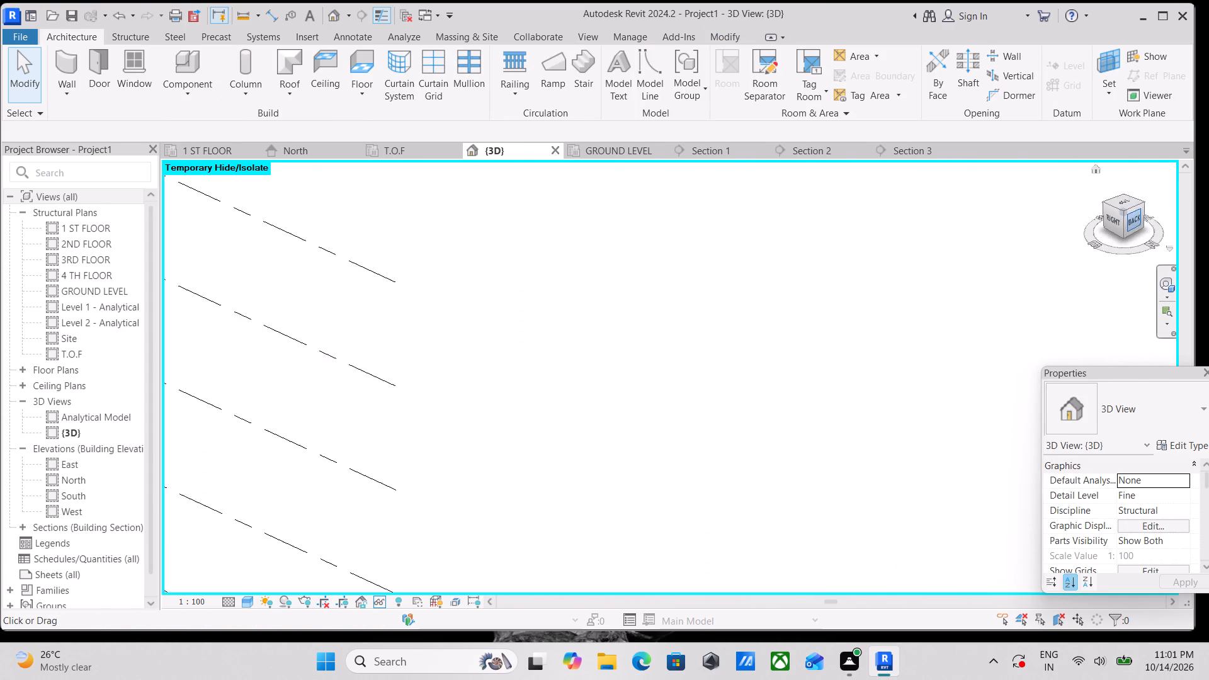
scroll(774, 373, up, 8)
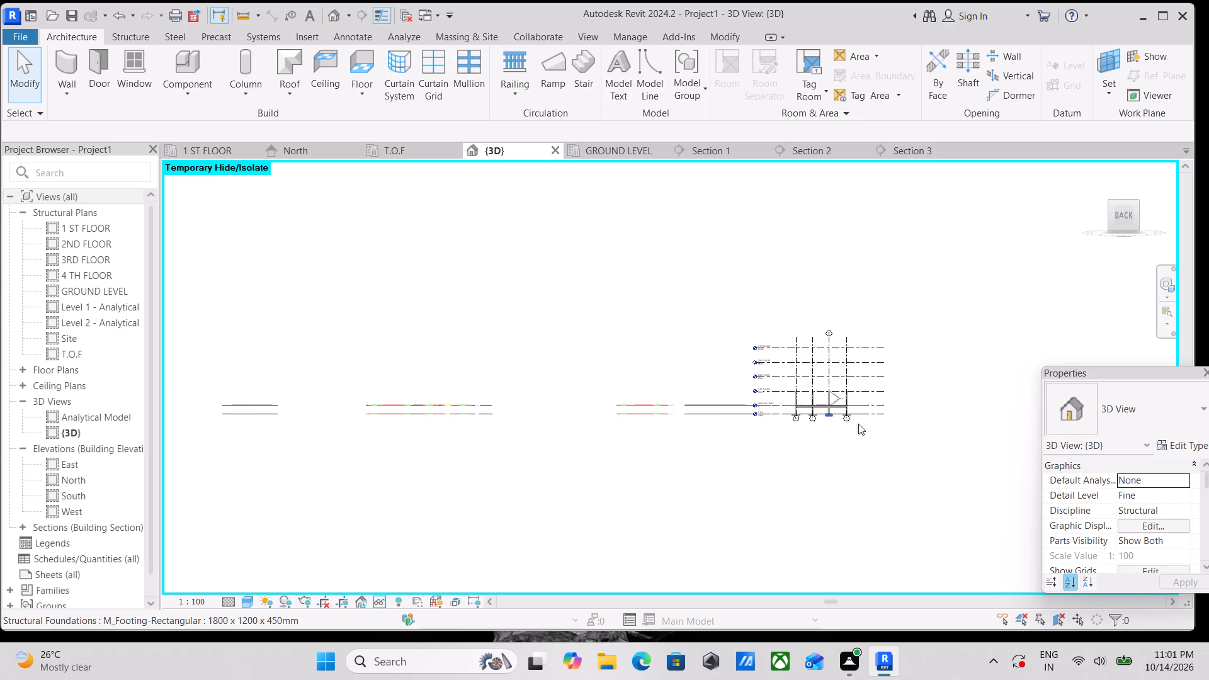
scroll(858, 424, up, 10)
scroll(729, 353, up, 3)
shift+middle_drag(606, 346, 644, 397)
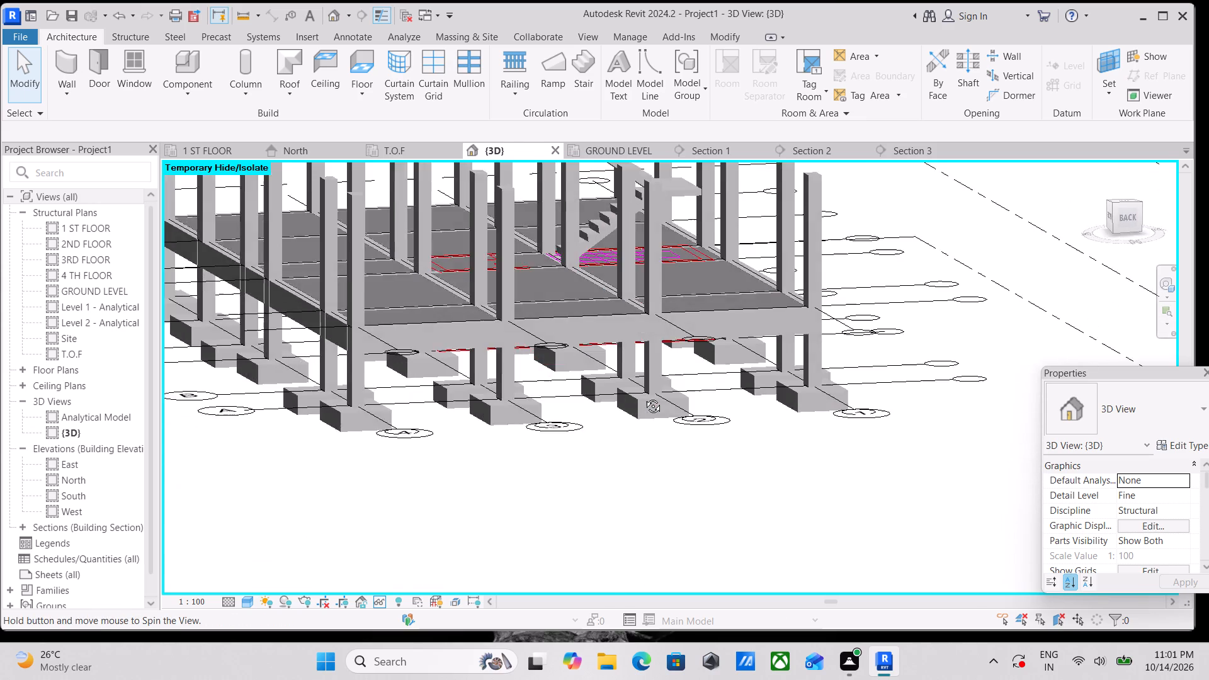
shift+middle_drag(644, 397, 650, 405)
middle_drag(557, 334, 656, 485)
scroll(635, 460, up, 1)
shift+middle_drag(451, 309, 480, 342)
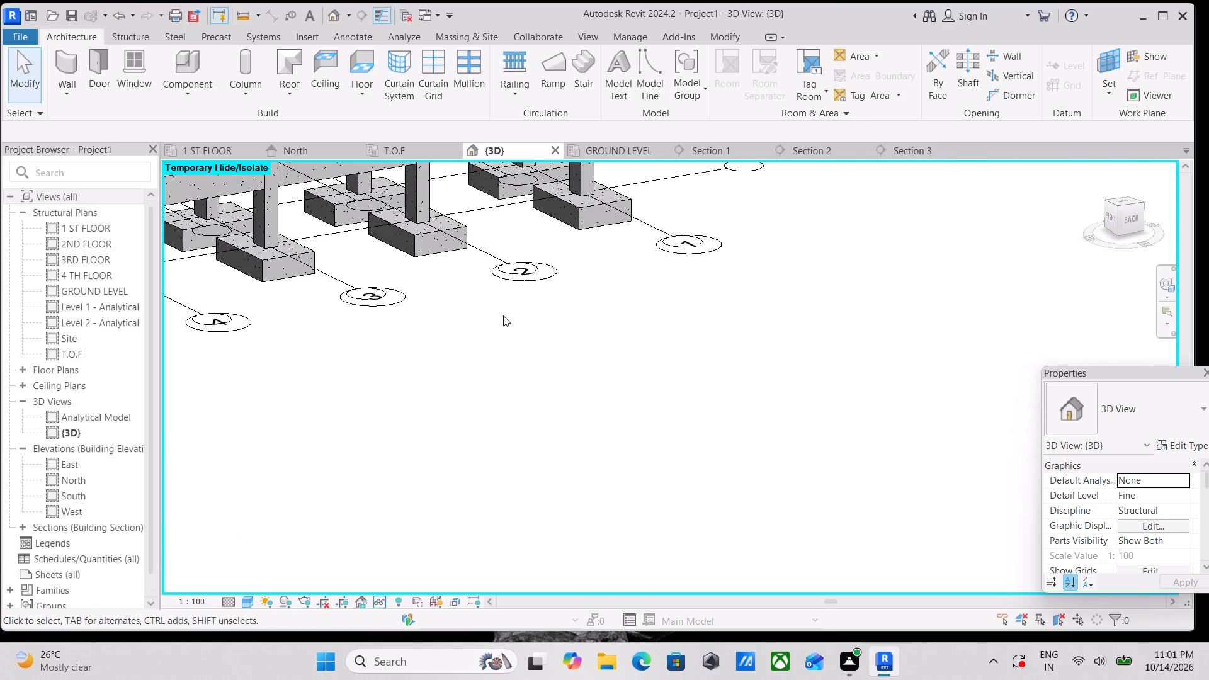
scroll(509, 303, down, 2)
middle_drag(541, 359, 747, 556)
scroll(745, 549, up, 1)
scroll(496, 270, down, 1)
middle_drag(496, 270, 674, 448)
scroll(468, 265, down, 2)
middle_drag(473, 285, 607, 377)
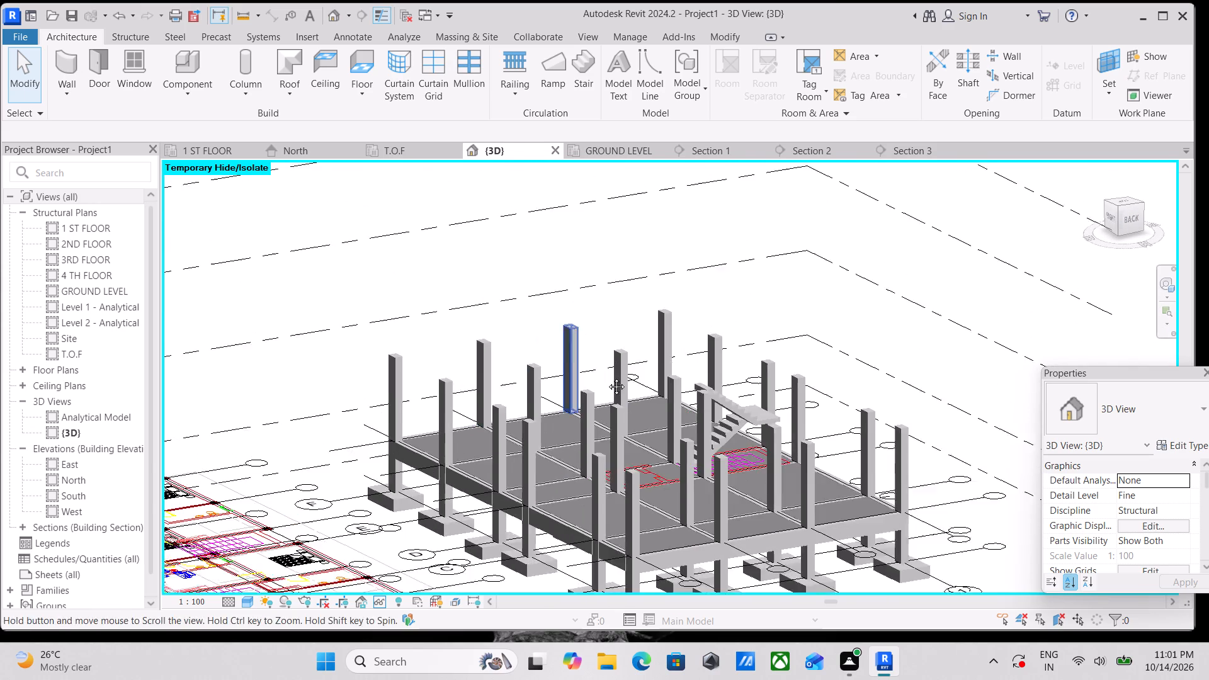
middle_drag(607, 377, 610, 378)
scroll(411, 365, up, 5)
scroll(516, 371, up, 4)
scroll(605, 373, down, 3)
middle_drag(604, 371, 521, 266)
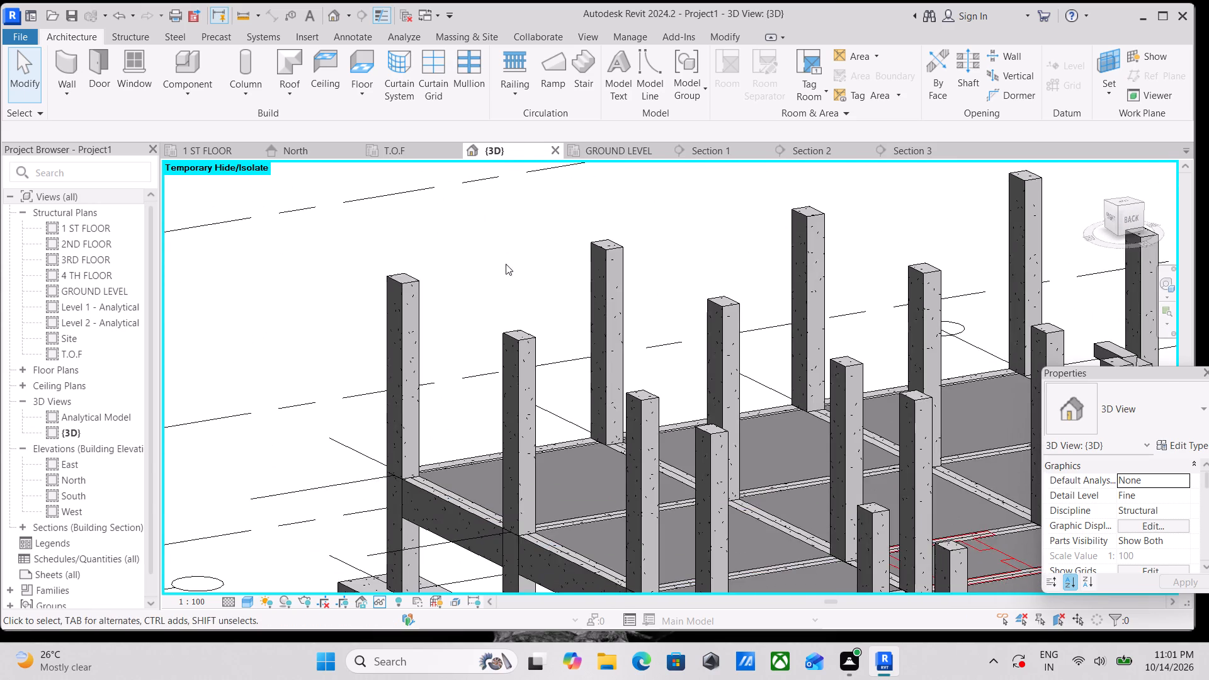
scroll(504, 286, down, 1)
middle_drag(504, 286, 301, 182)
scroll(302, 183, up, 1)
scroll(569, 298, down, 3)
middle_drag(594, 300, 475, 276)
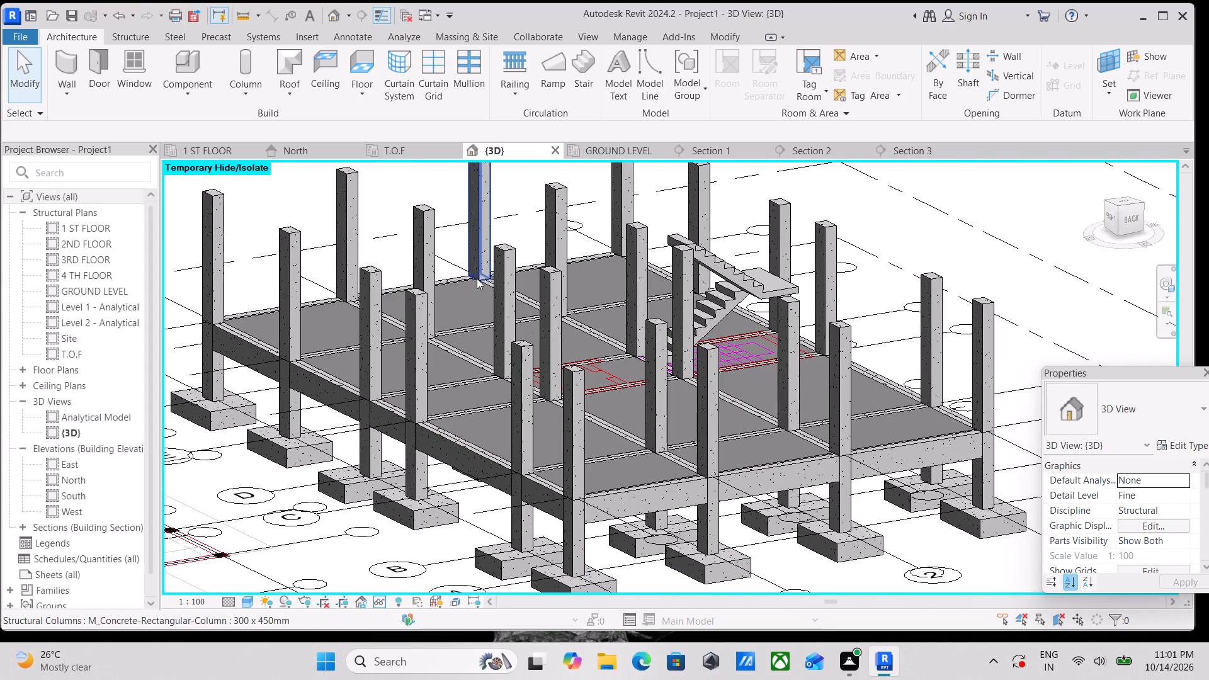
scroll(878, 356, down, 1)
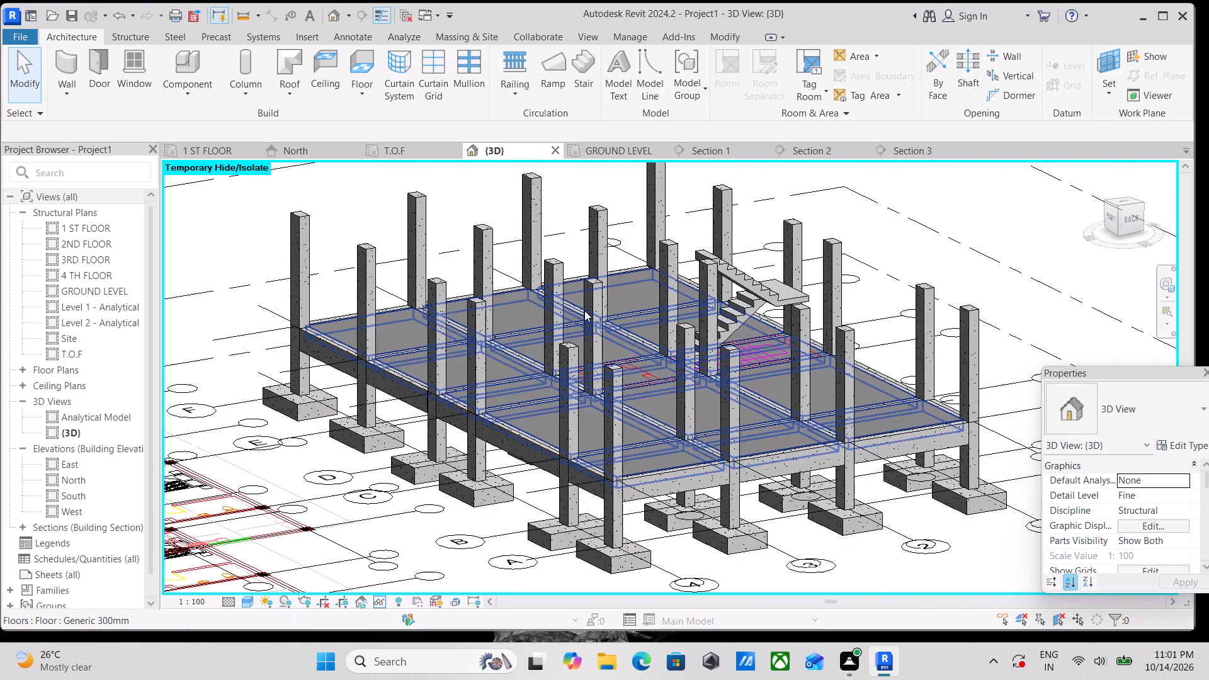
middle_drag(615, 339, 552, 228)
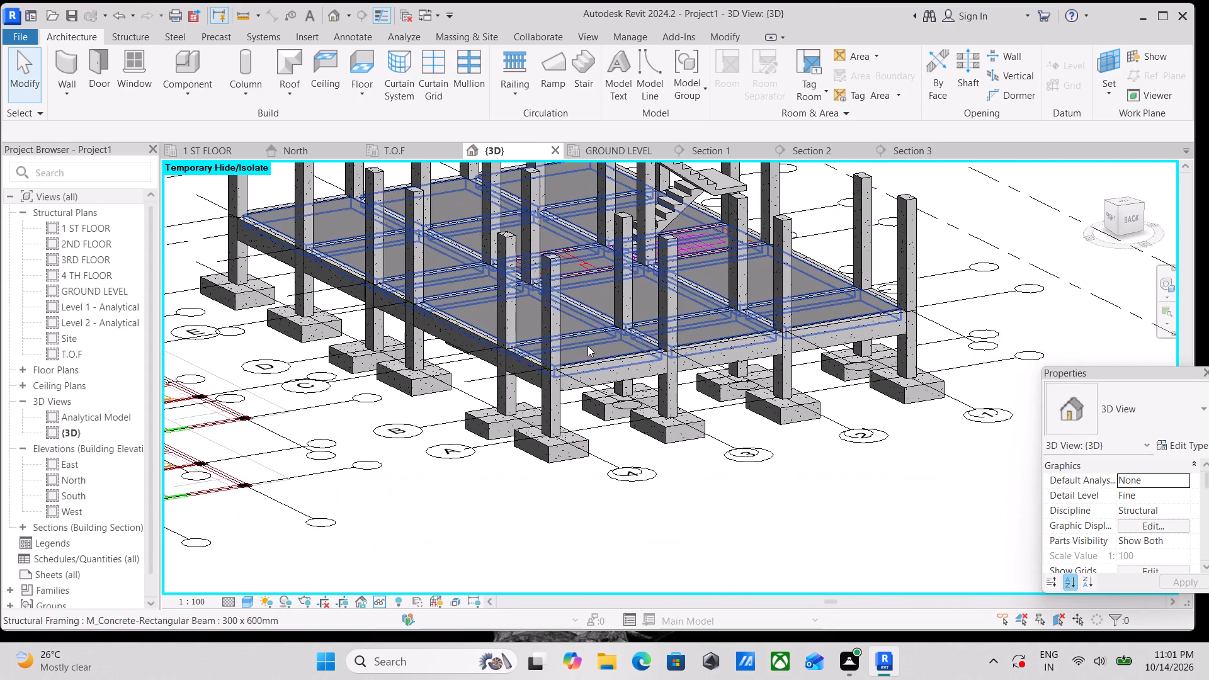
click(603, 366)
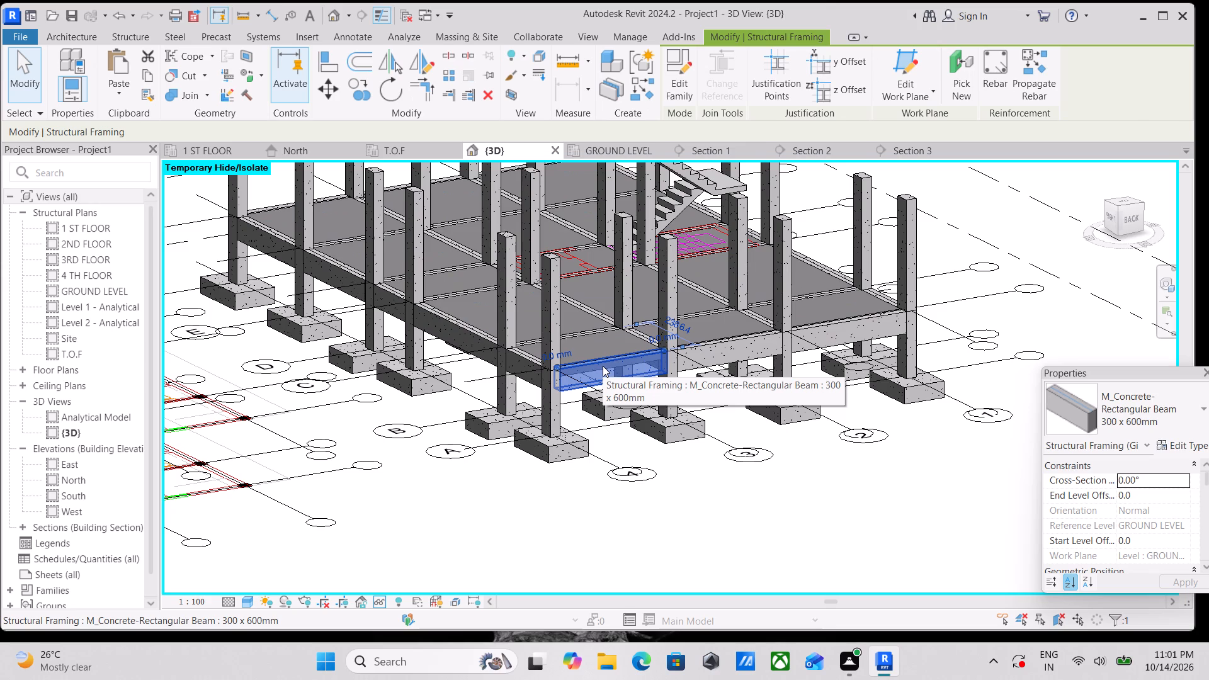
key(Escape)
From the back view, copy all ground-level beams and floor slab and paste them aligned to the 1 ST FLOOR level.
scroll(650, 350, down, 2)
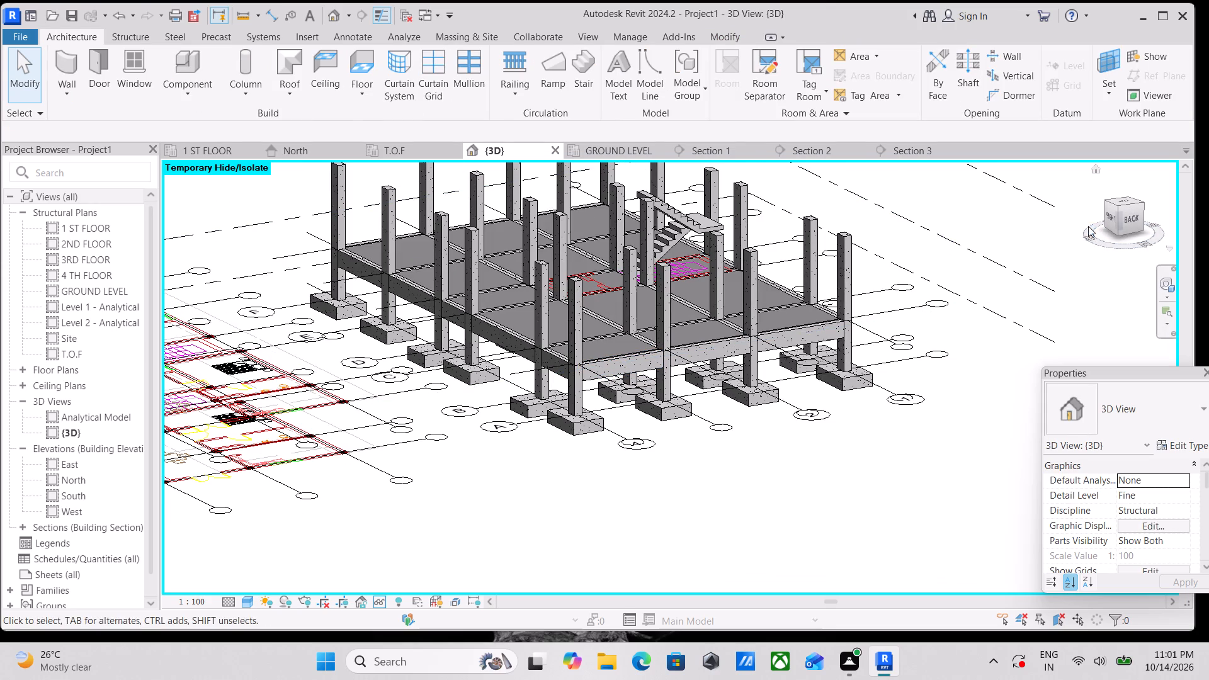
click(1126, 212)
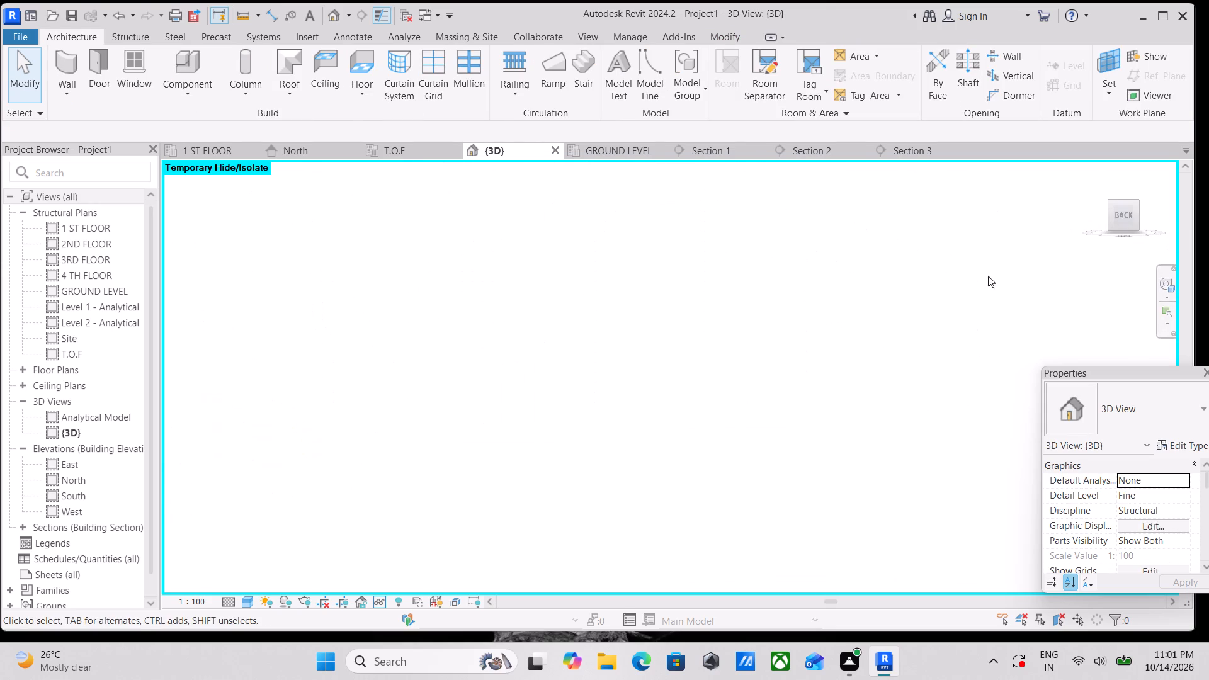
scroll(762, 439, up, 4)
scroll(805, 358, up, 11)
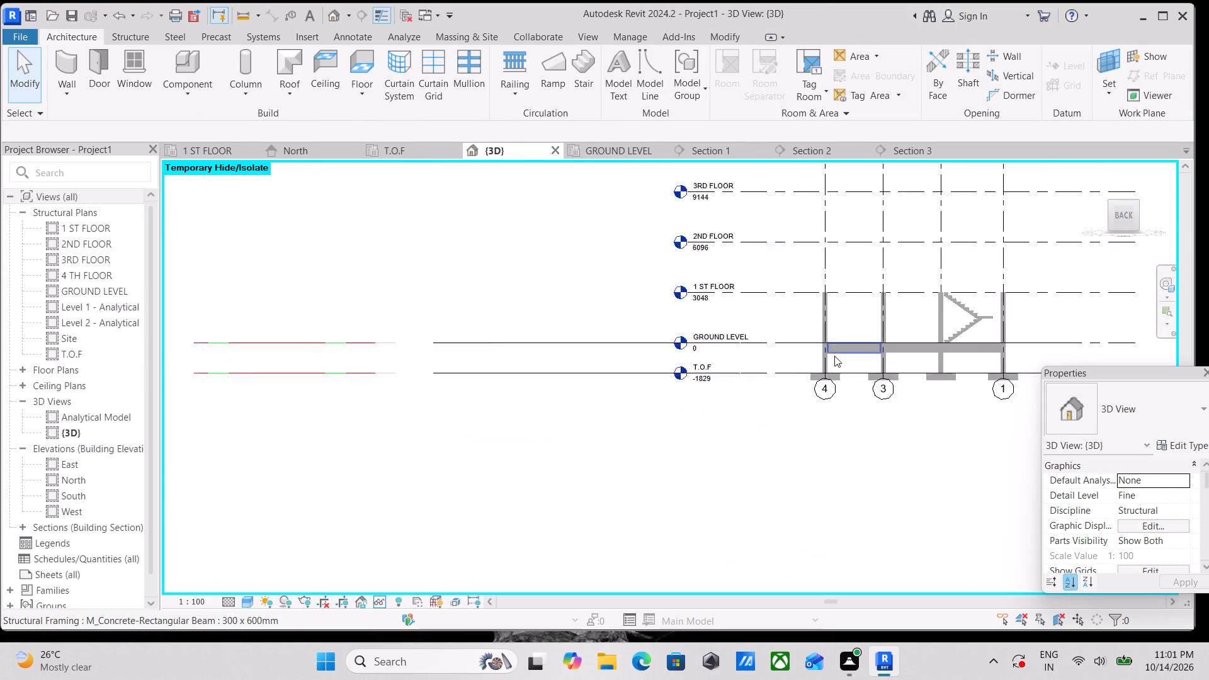
scroll(834, 356, up, 6)
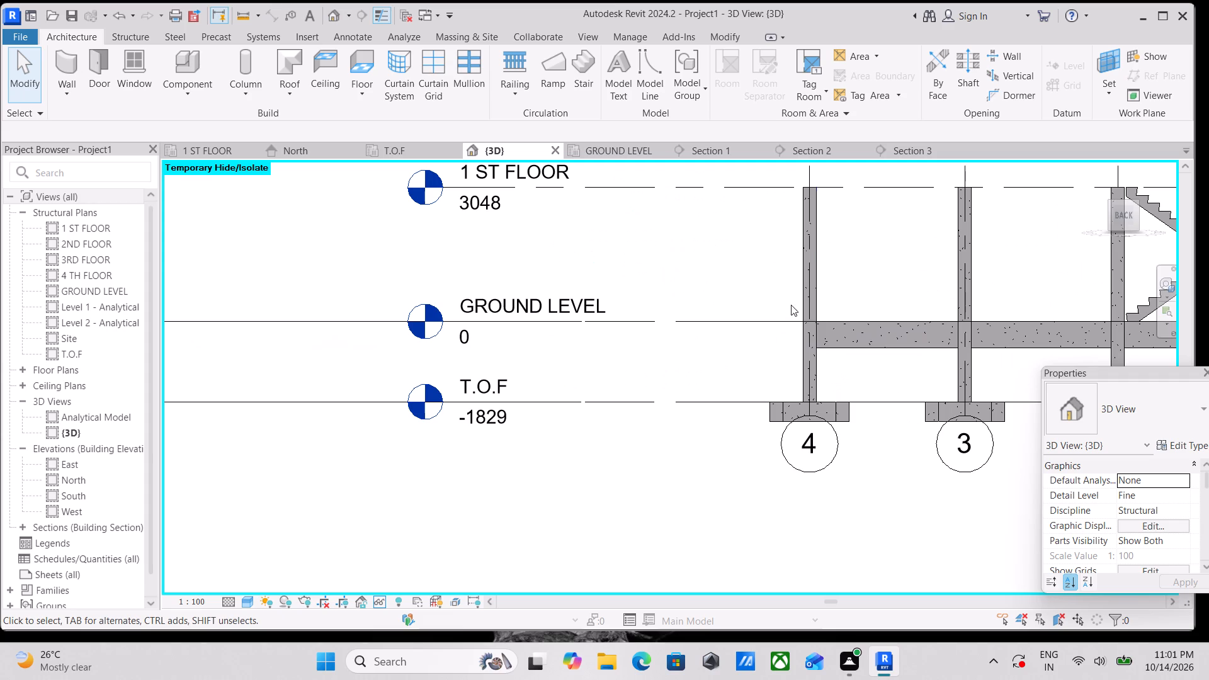
scroll(844, 294, down, 1)
middle_drag(844, 293, 536, 286)
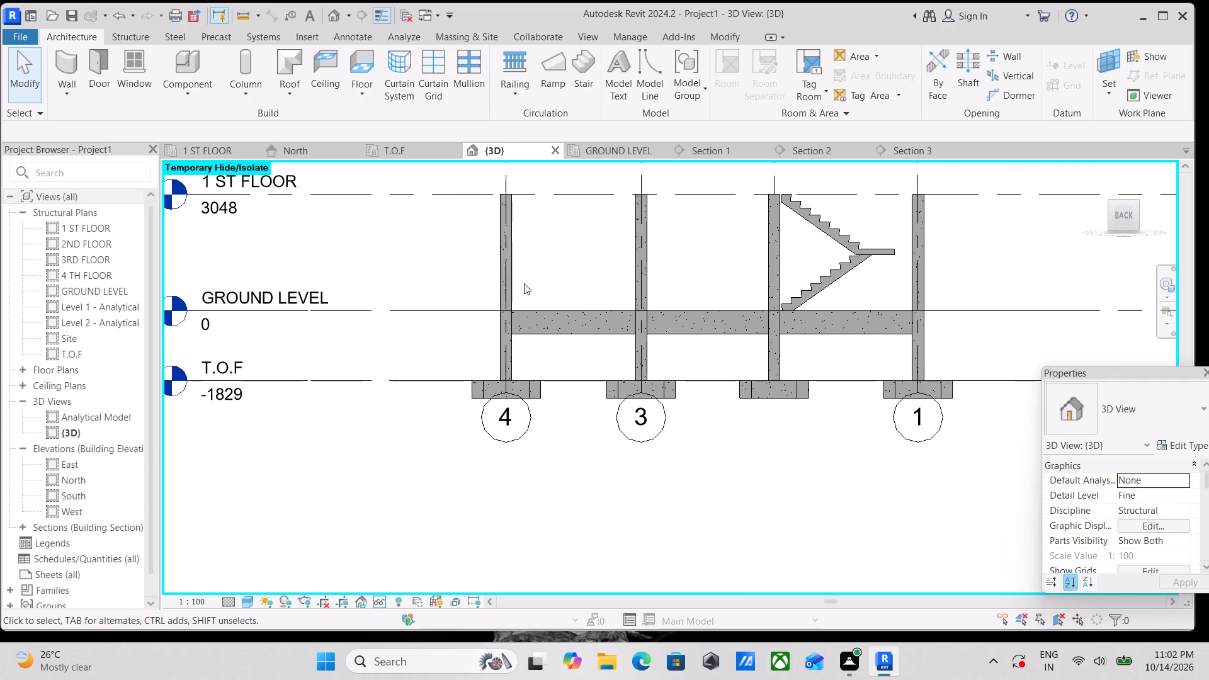
drag(474, 294, 692, 347)
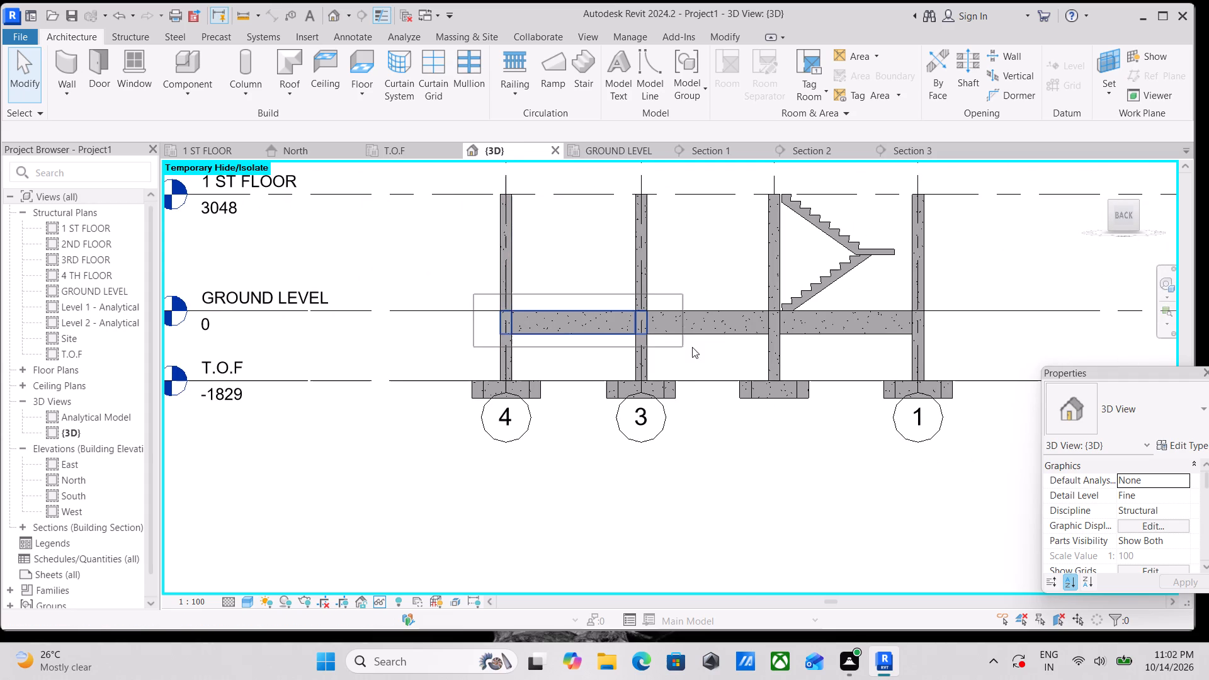
drag(692, 347, 960, 356)
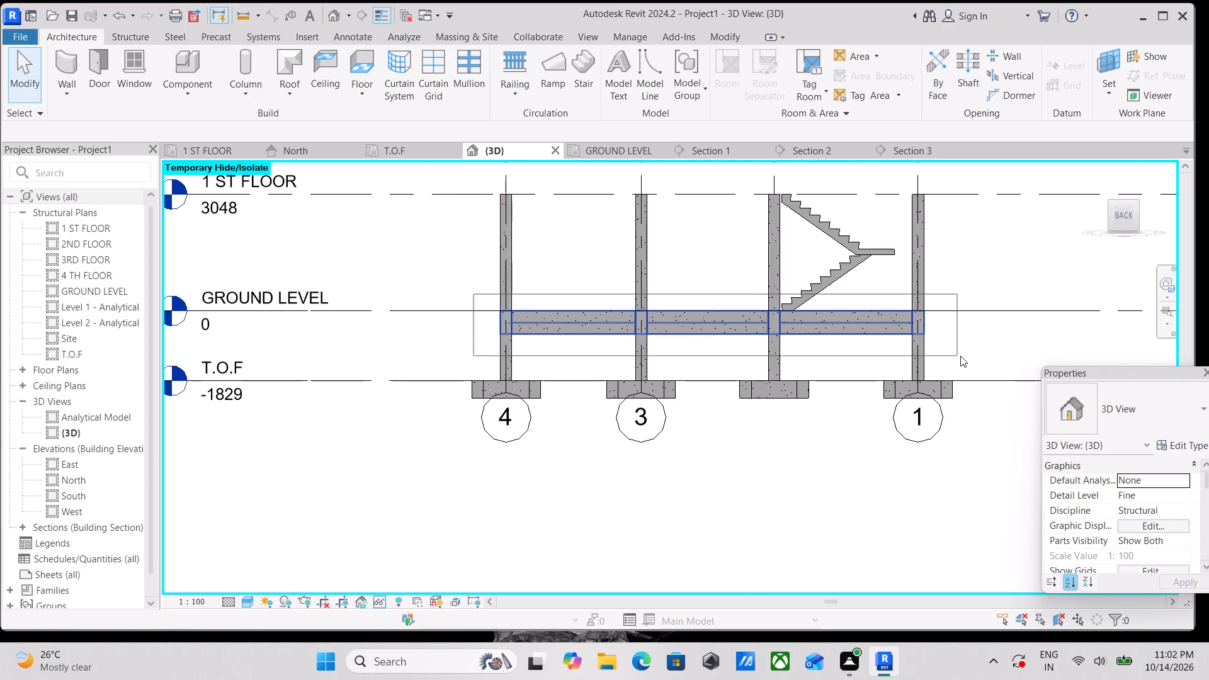
drag(960, 356, 960, 355)
middle_drag(389, 207, 485, 266)
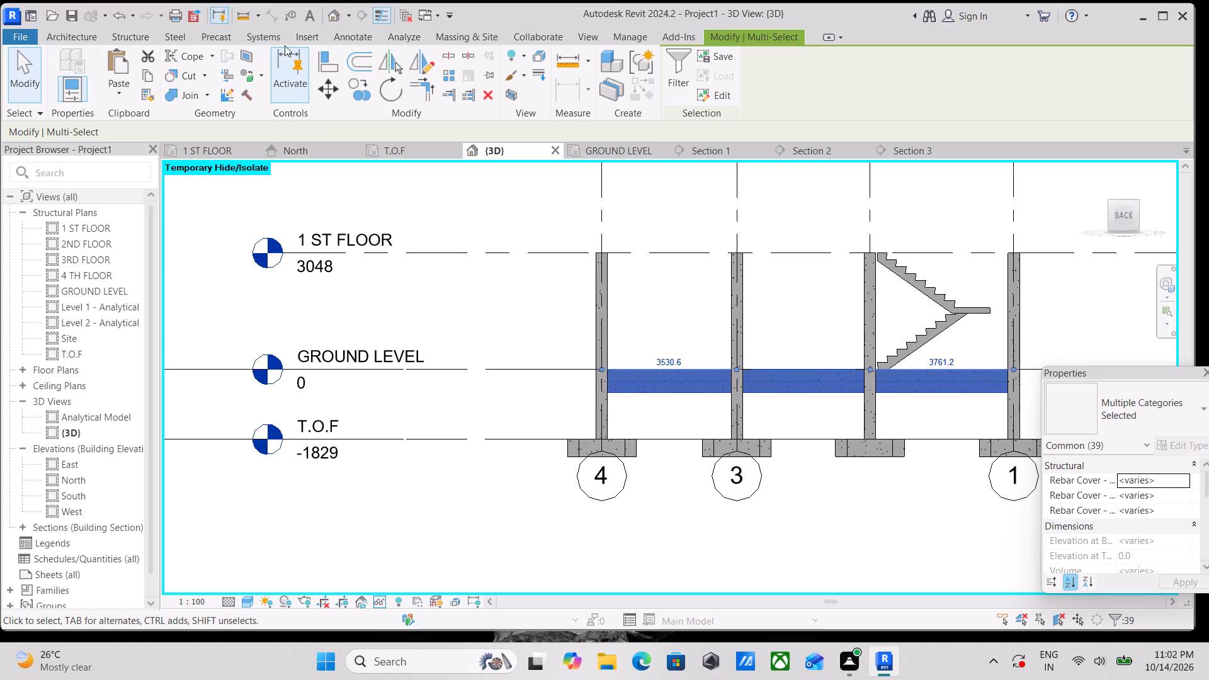
click(147, 70)
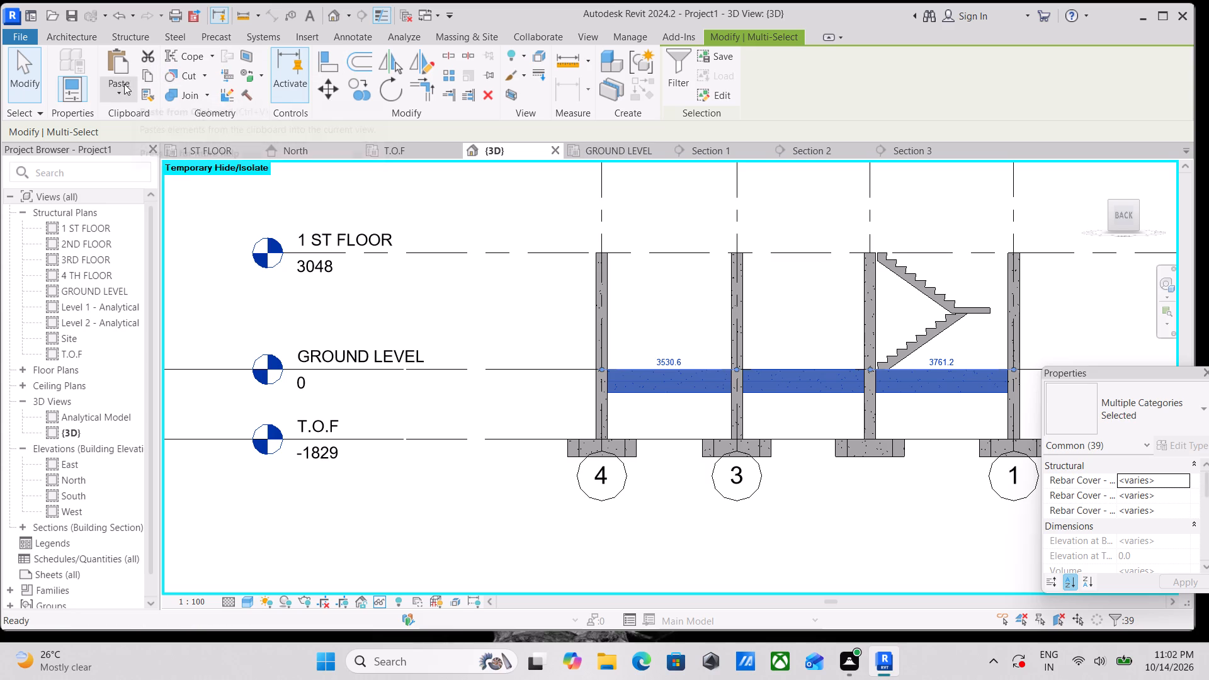
click(120, 86)
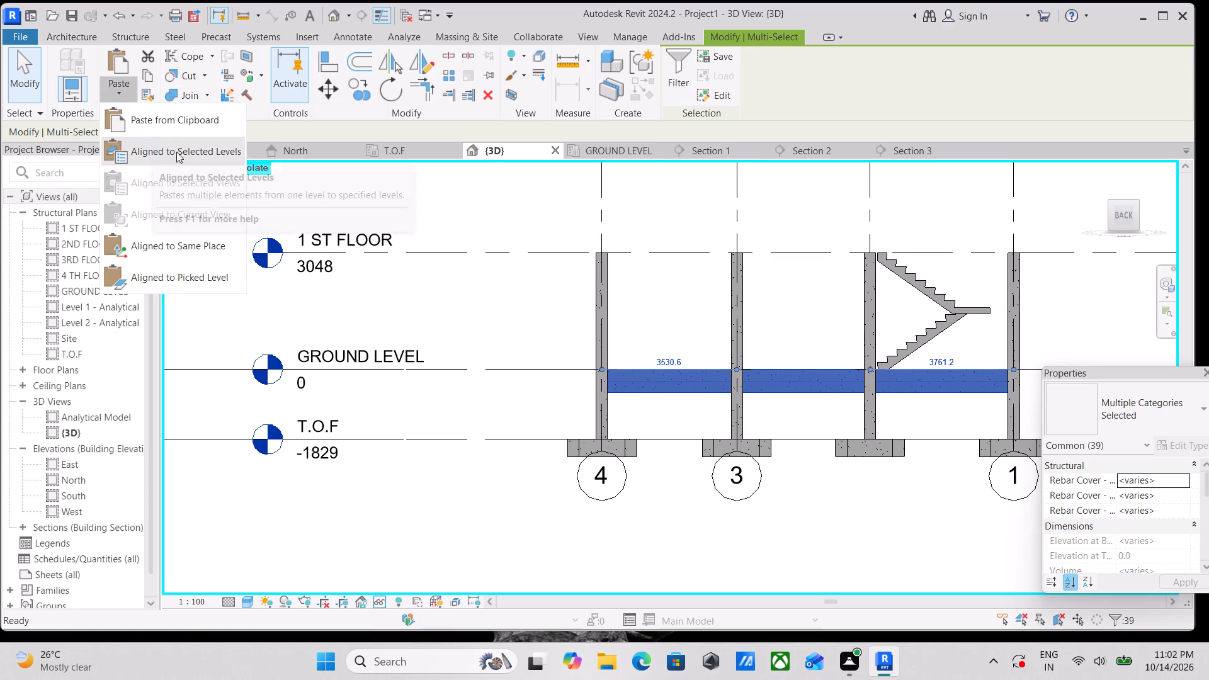
click(183, 146)
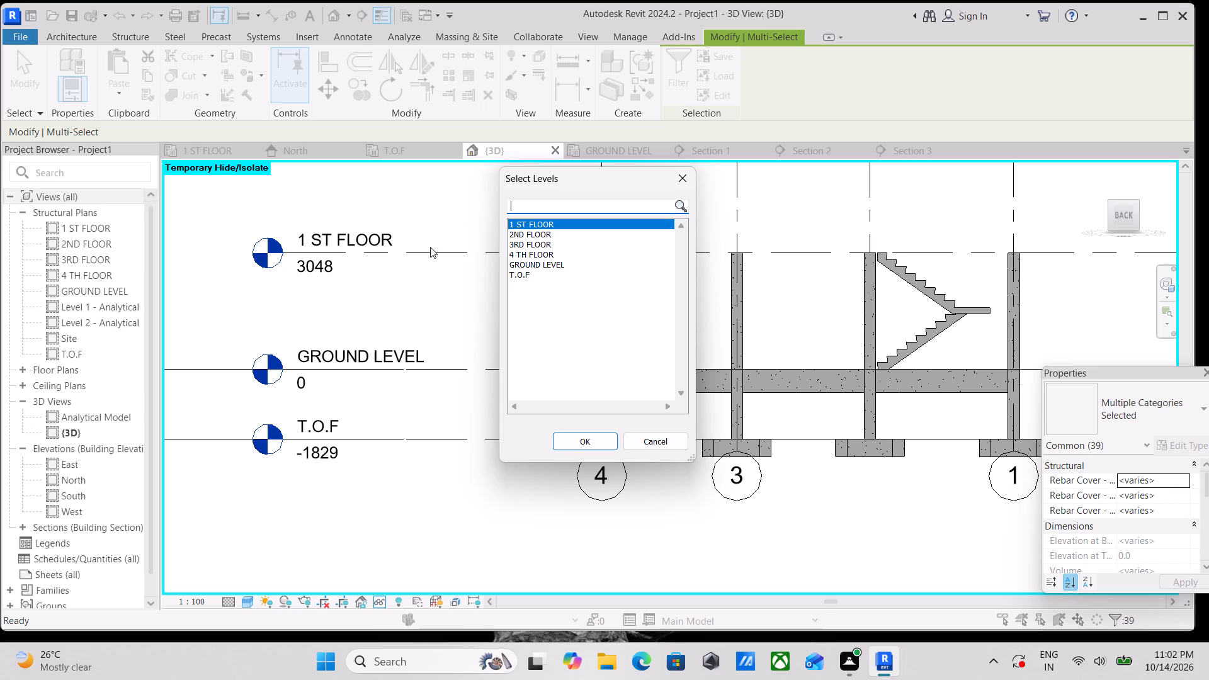
click(579, 439)
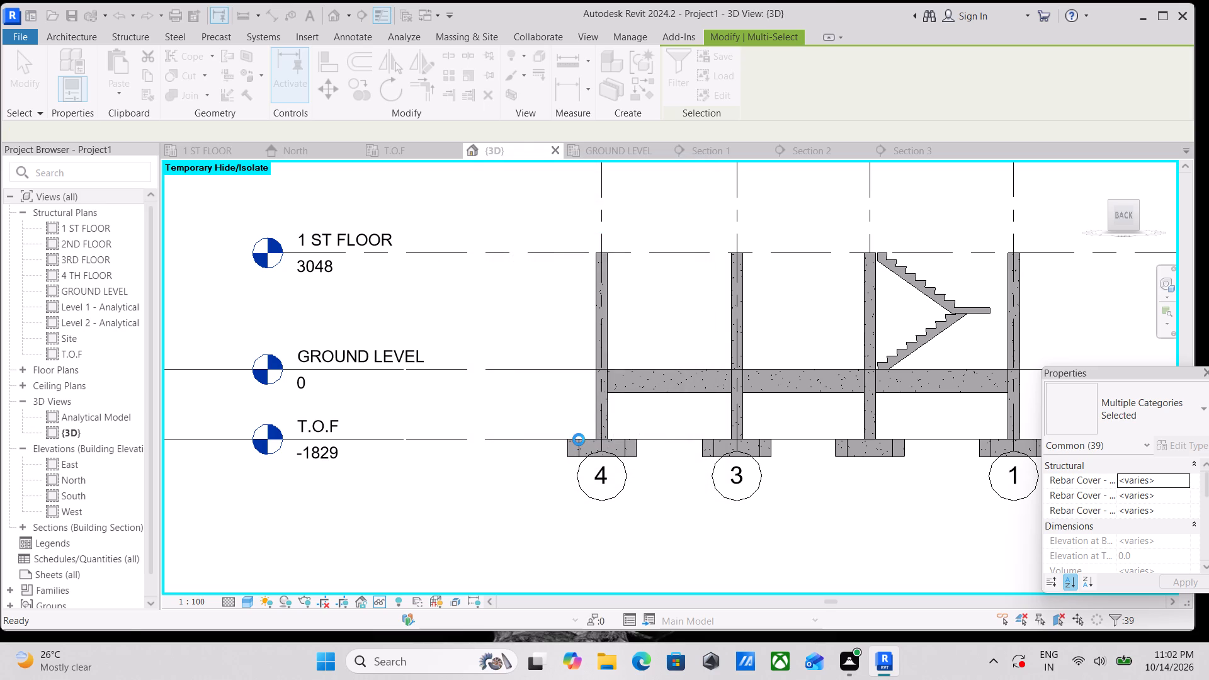
scroll(686, 388, down, 2)
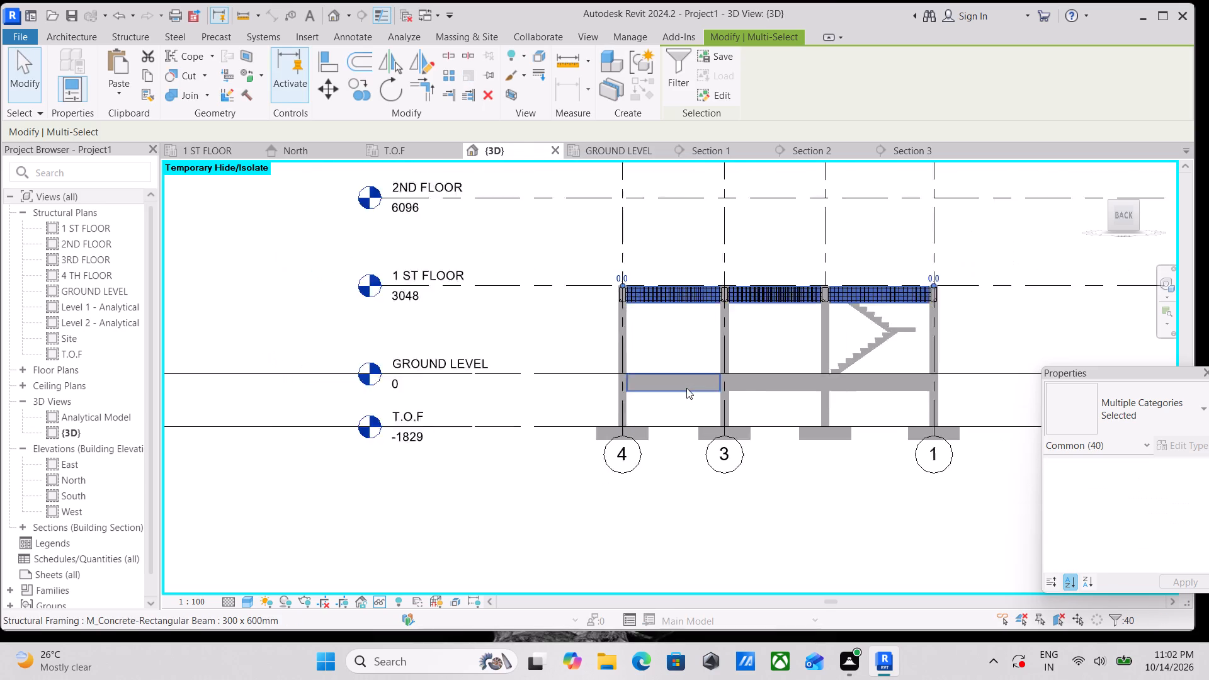
scroll(686, 388, down, 1)
key(Escape)
Temporarily hide all 13M structural rebar instances in the newly pasted first-floor beams in the 3D view.
scroll(673, 353, down, 2)
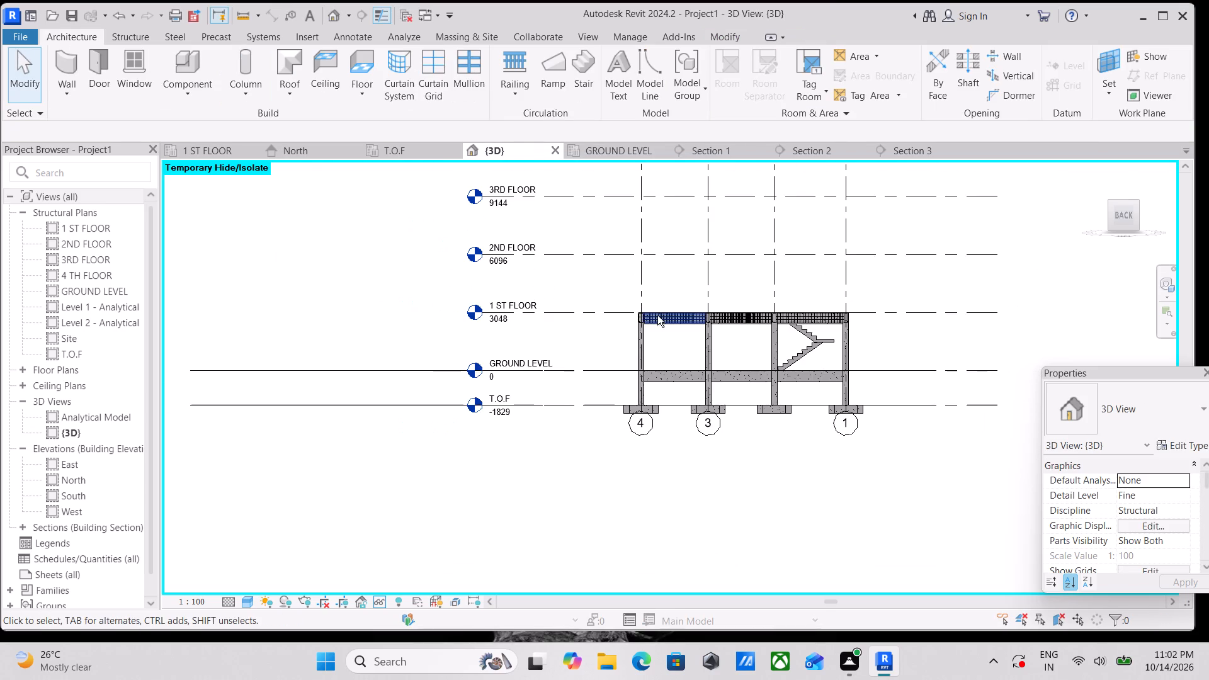
shift+middle_drag(657, 315, 734, 397)
middle_drag(538, 245, 640, 438)
scroll(518, 318, up, 4)
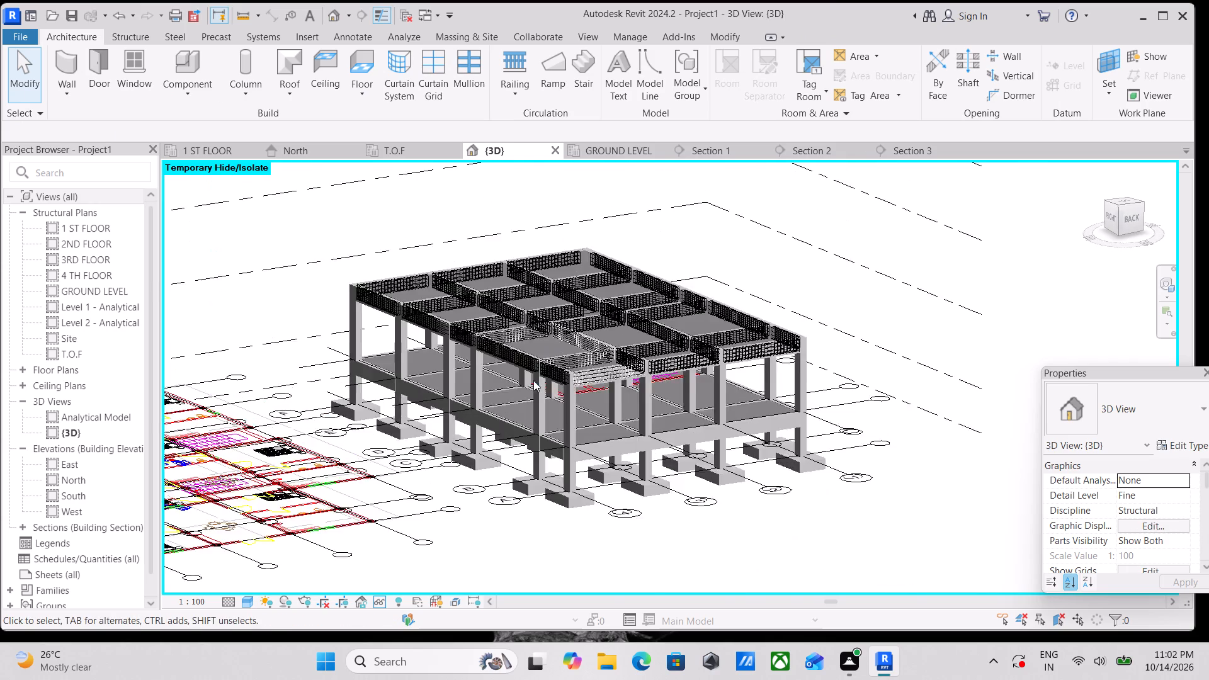
scroll(535, 384, up, 7)
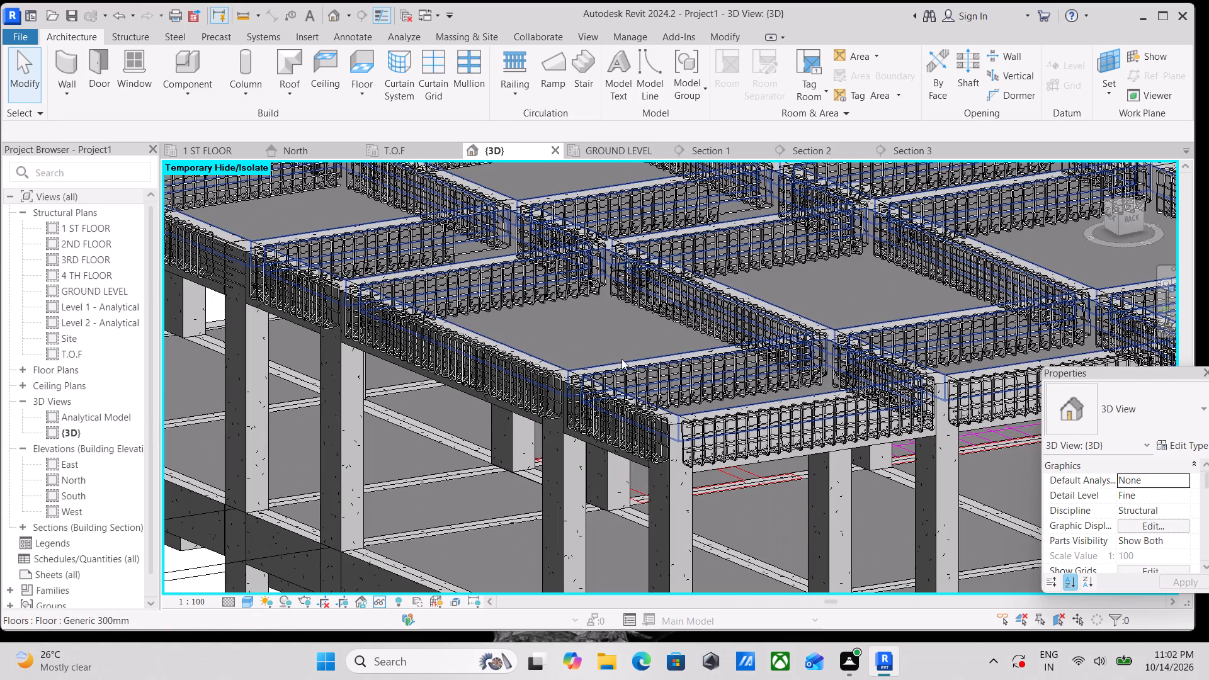
key(Escape)
scroll(770, 416, down, 2)
click(747, 427)
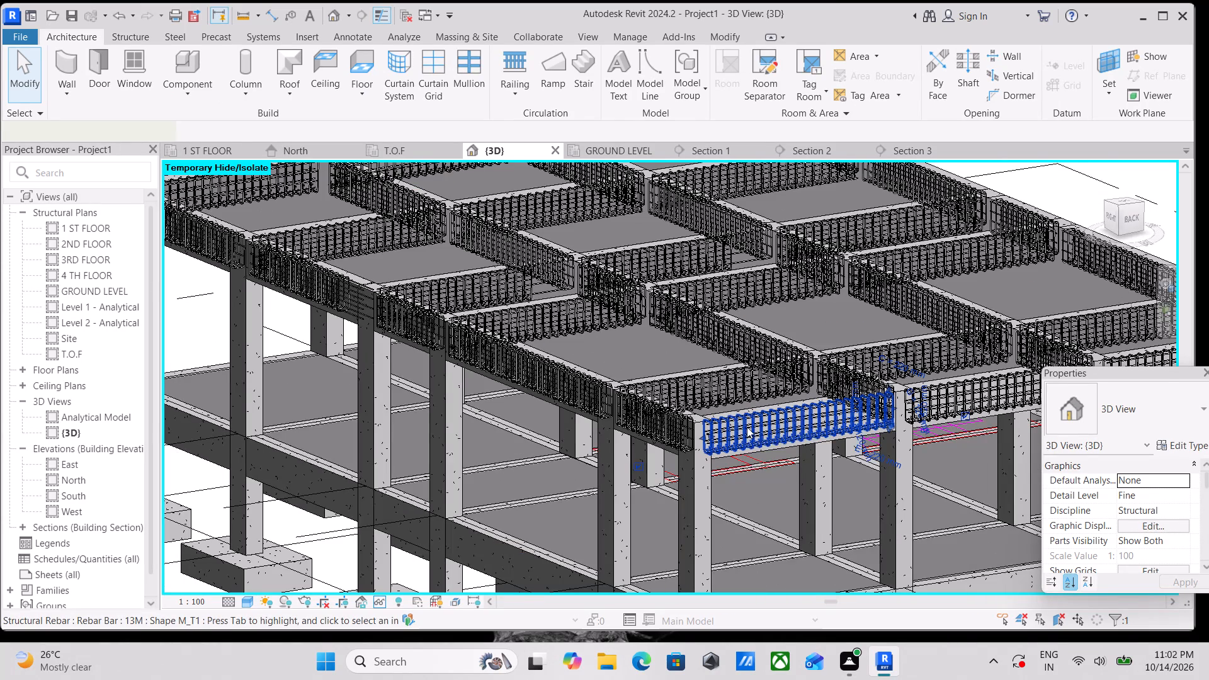
text(sa)
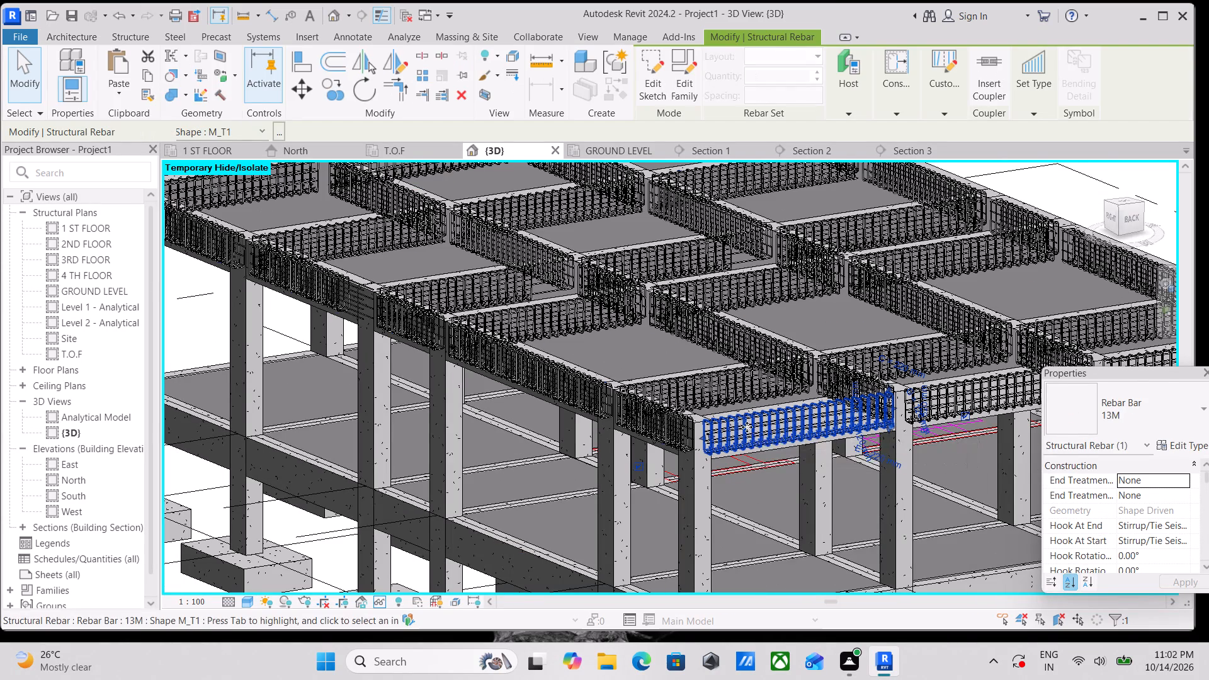
text(hh)
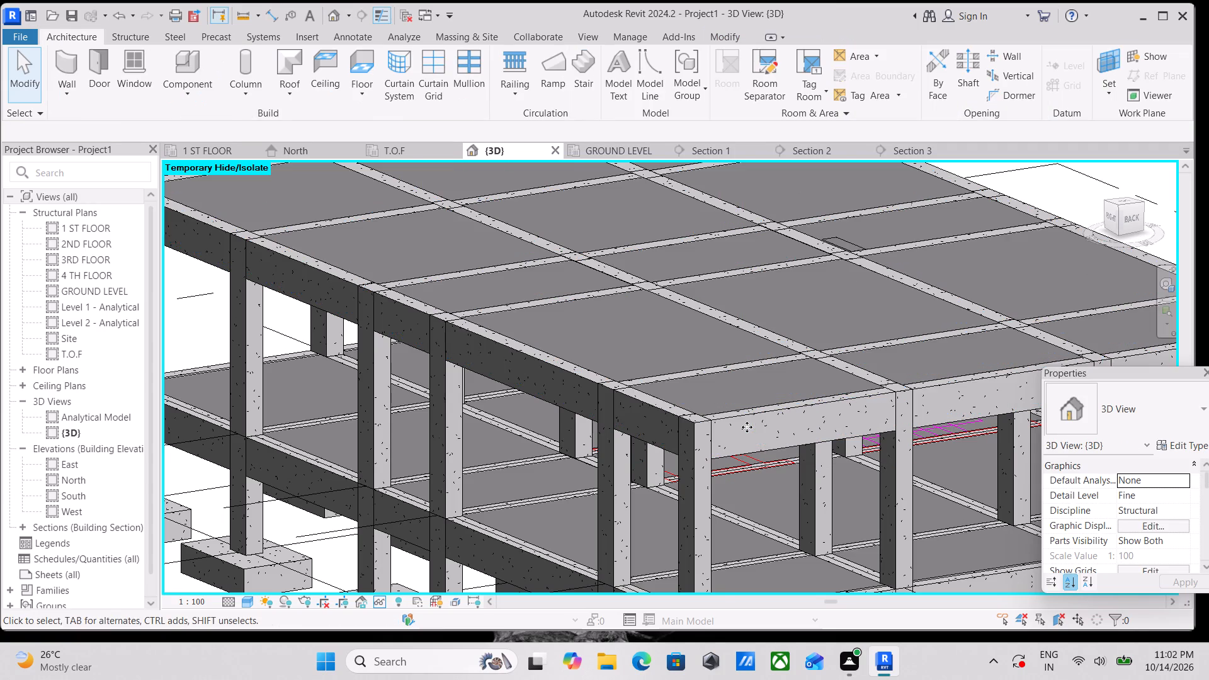
Examine the two-level frame with its first-floor beams and slab from several sides in 3D.
scroll(747, 427, down, 7)
shift+middle_drag(773, 420, 726, 414)
scroll(789, 411, down, 1)
middle_drag(777, 409, 496, 321)
shift+middle_drag(724, 417, 709, 415)
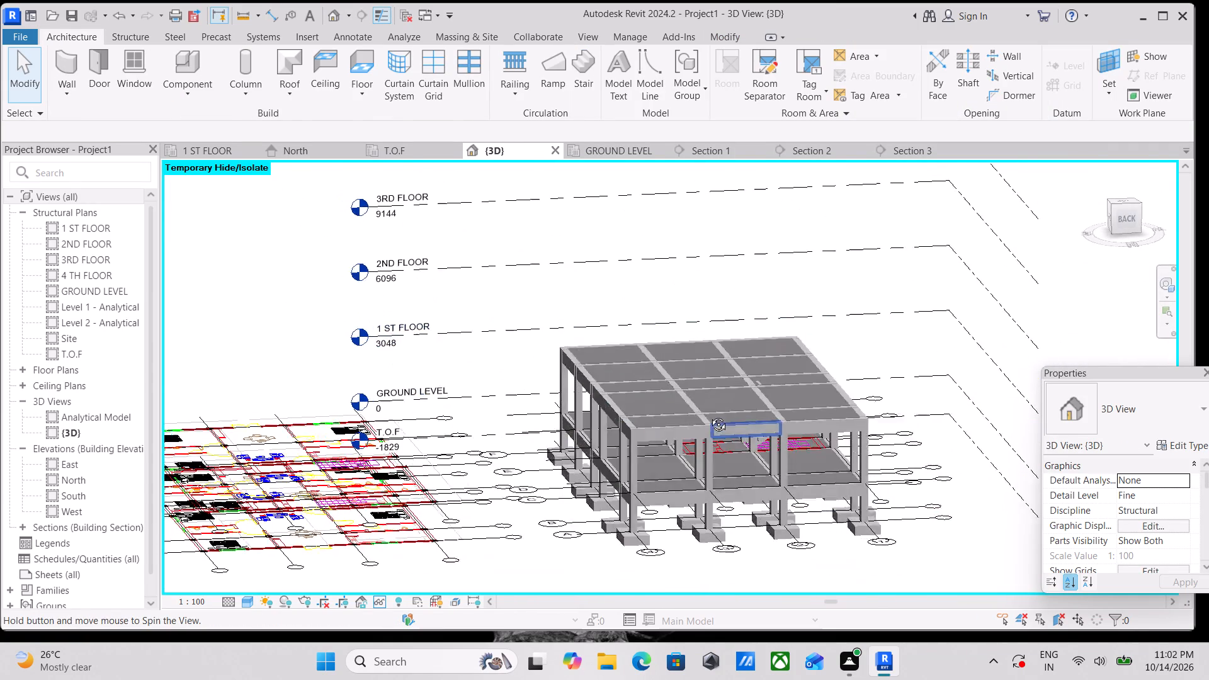
shift+middle_drag(709, 415, 548, 368)
scroll(552, 369, down, 2)
shift+middle_drag(550, 369, 475, 337)
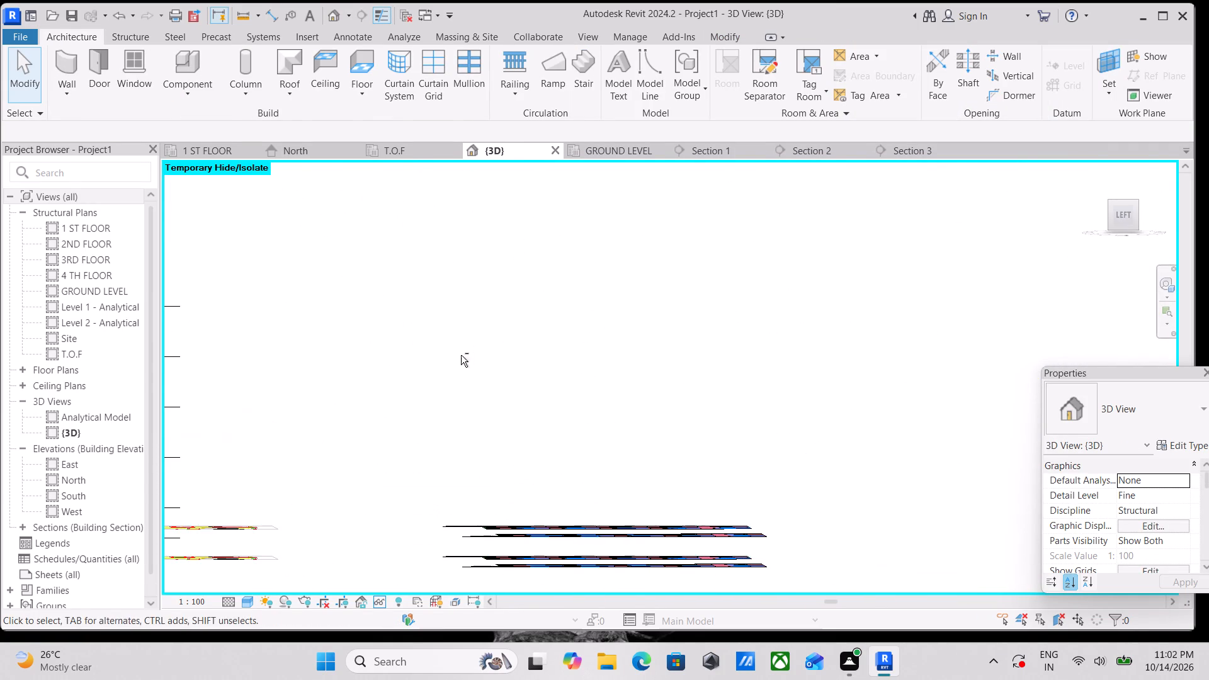
shift+scroll(450, 365, down, 2)
middle_drag(450, 366, 815, 322)
scroll(632, 365, down, 2)
middle_drag(630, 365, 774, 396)
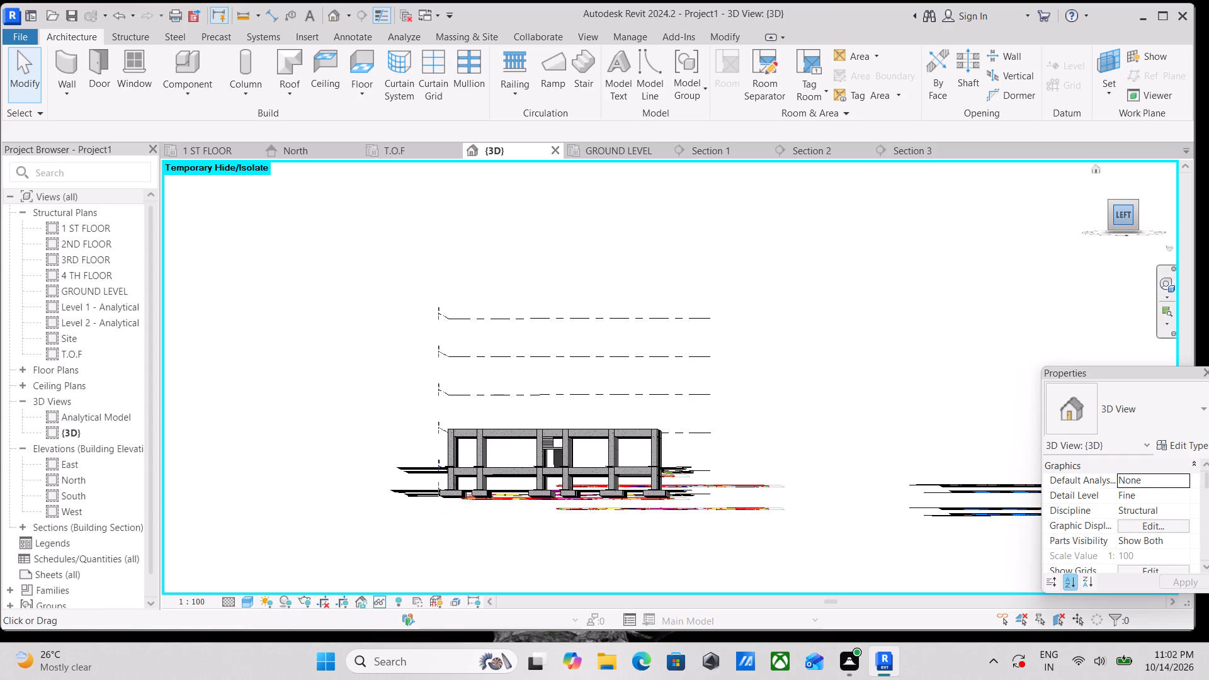
In the left-side 3D view, extend the 1 ST FLOOR level line outward so its head clears the grid A end of the building.
click(1123, 213)
scroll(474, 383, up, 4)
scroll(611, 431, up, 4)
scroll(768, 385, up, 5)
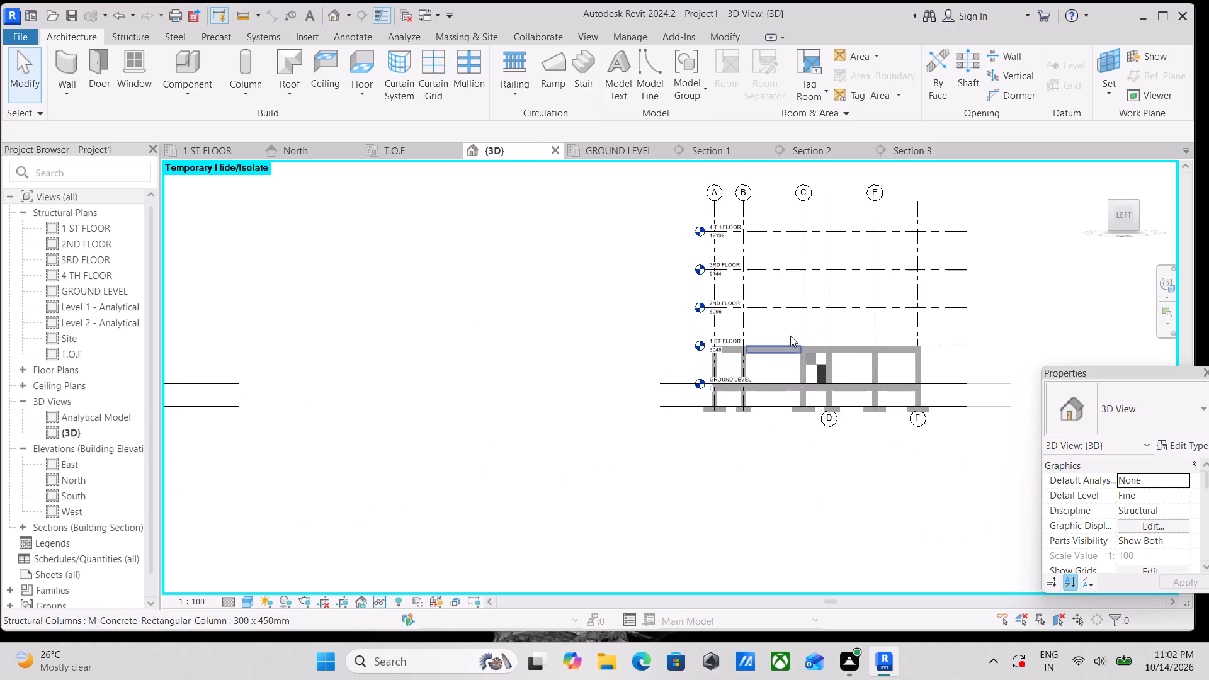
scroll(790, 336, up, 4)
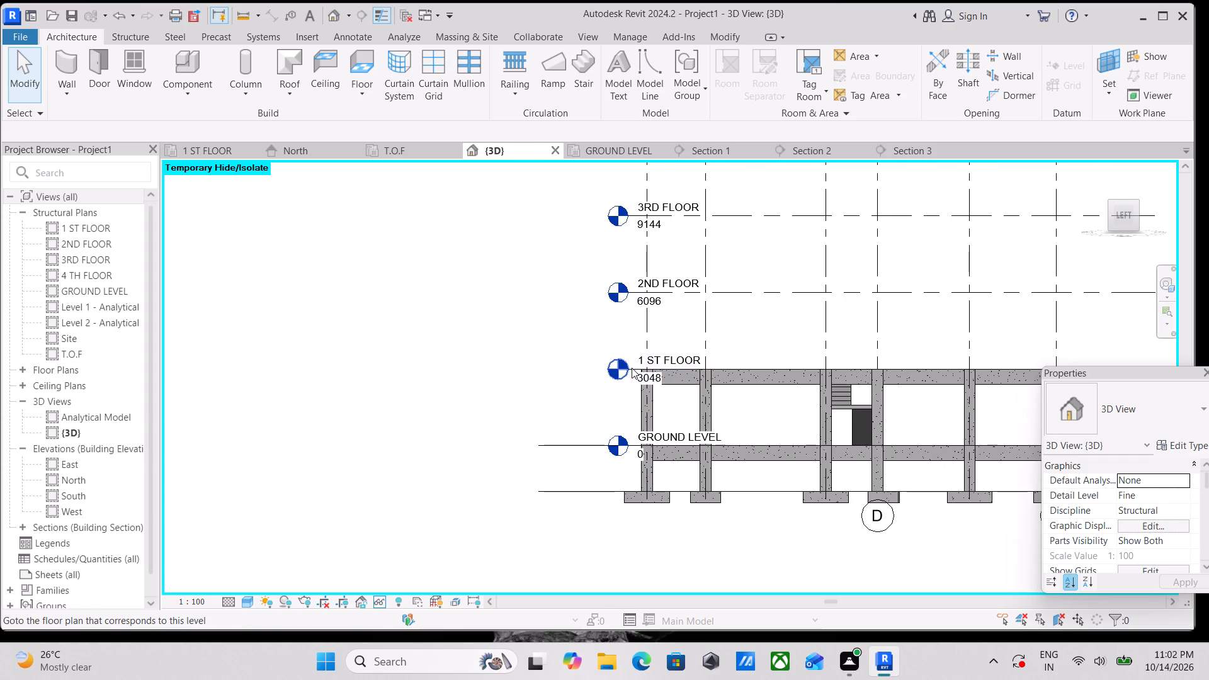
scroll(632, 368, up, 8)
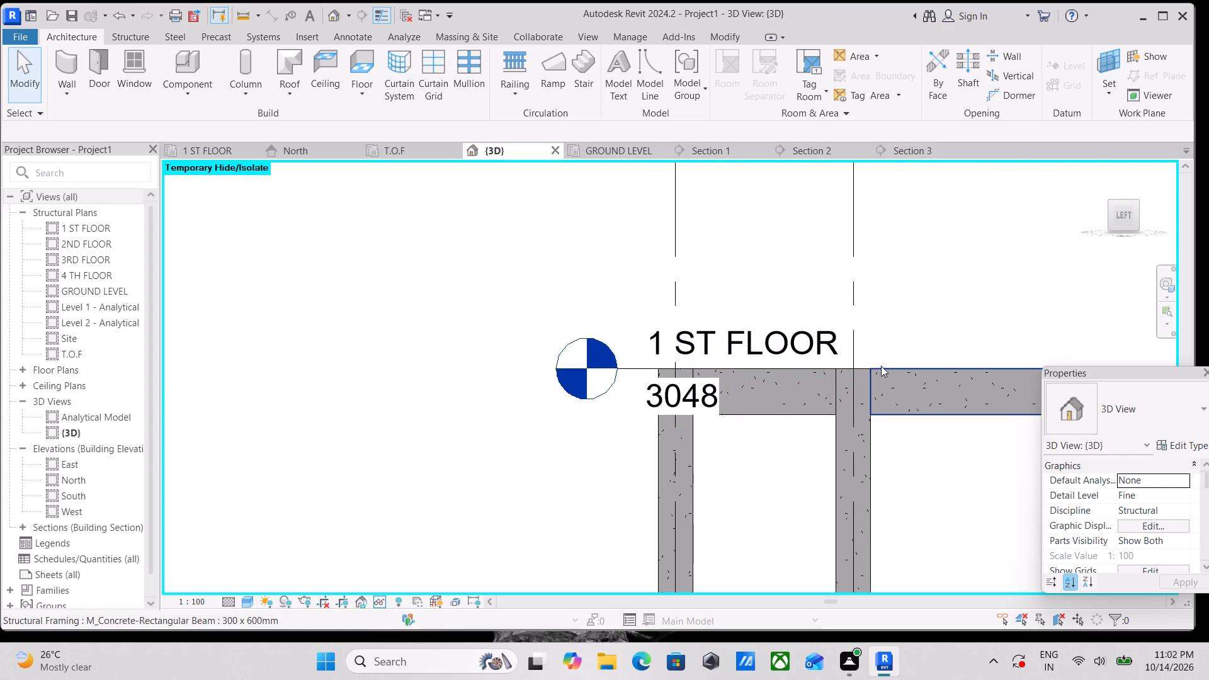
scroll(900, 366, down, 9)
middle_drag(908, 361, 484, 355)
scroll(776, 362, up, 2)
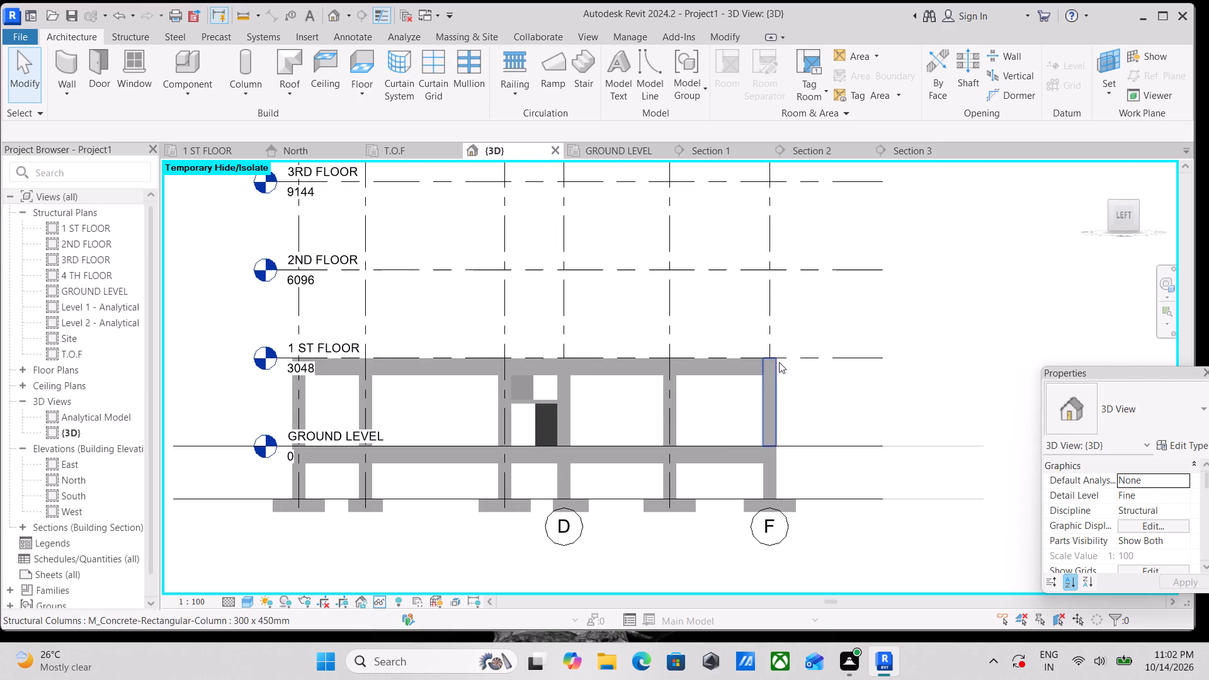
click(805, 360)
middle_drag(292, 337, 617, 334)
scroll(560, 362, up, 3)
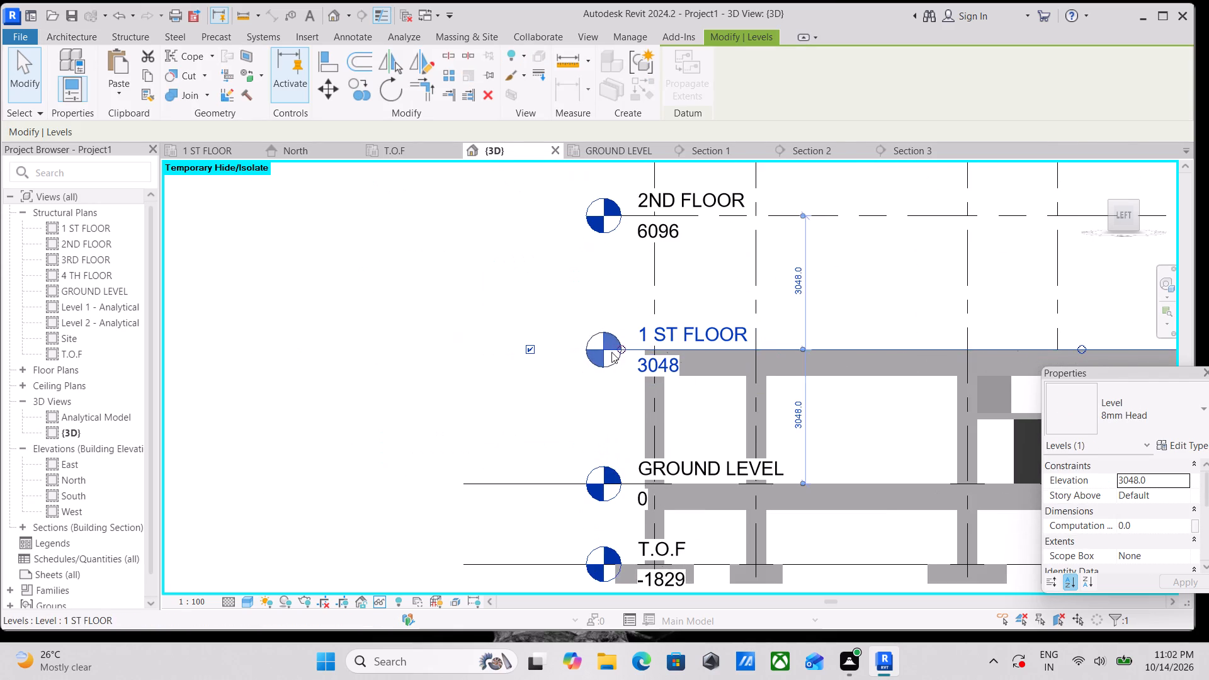
drag(619, 346, 181, 324)
scroll(413, 360, down, 3)
middle_drag(413, 360, 436, 312)
scroll(618, 415, up, 3)
key(Escape)
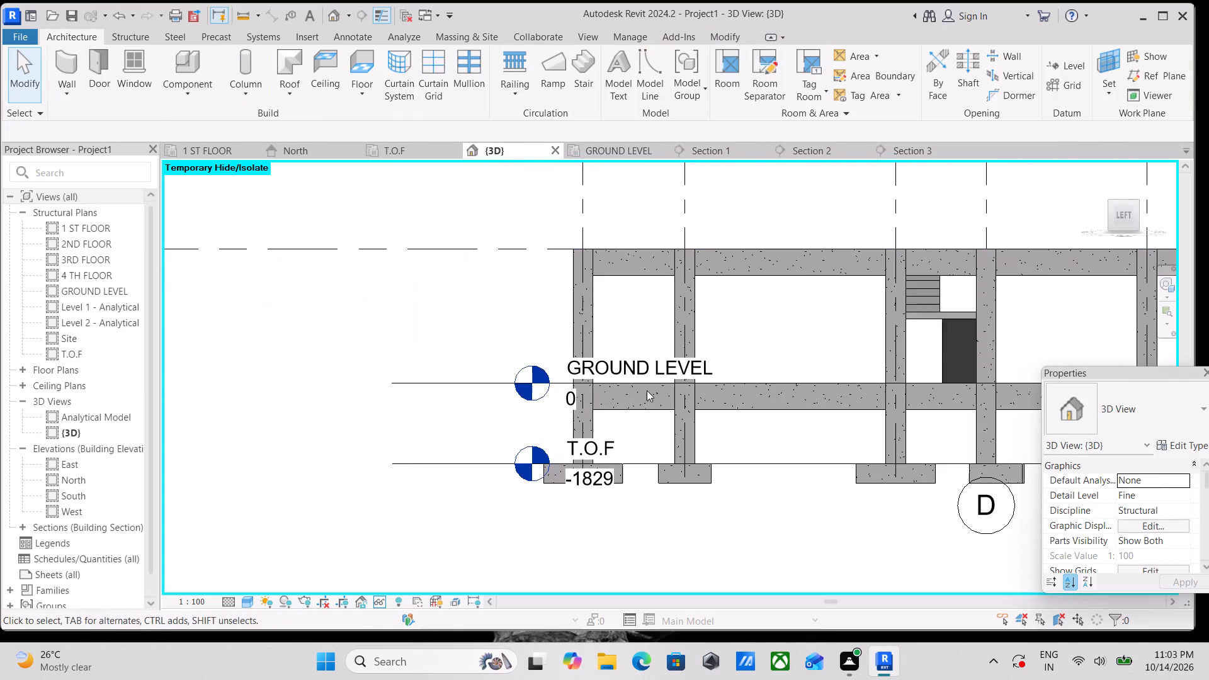
Extend the GROUND LEVEL line outward past grid A so its head sits roughly under the 1 ST FLOOR head.
scroll(647, 390, down, 4)
middle_drag(689, 385, 458, 385)
click(820, 385)
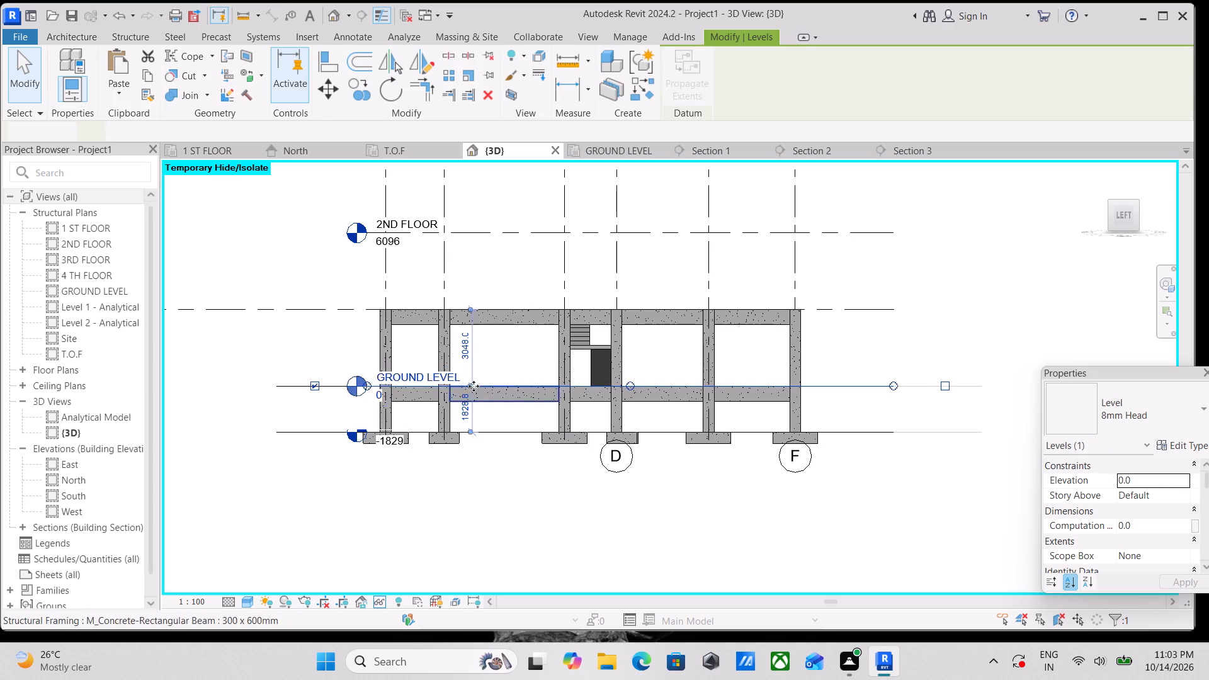
scroll(472, 385, up, 3)
middle_drag(379, 375, 712, 387)
scroll(627, 415, up, 3)
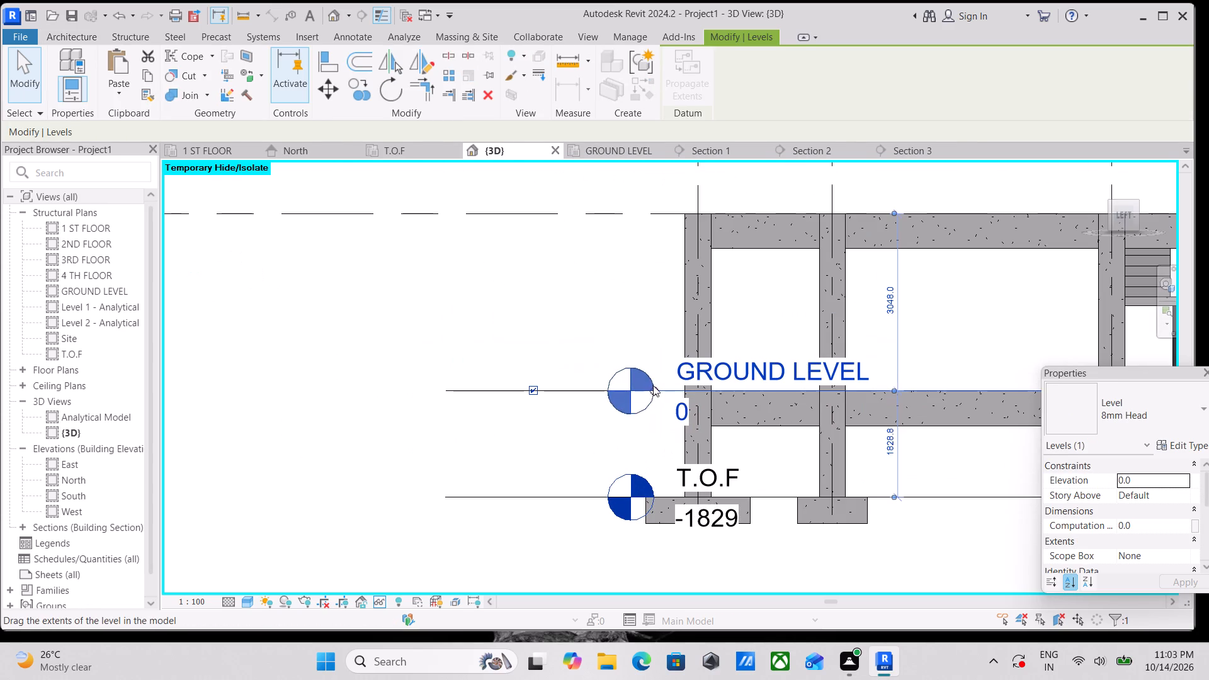
drag(654, 387, 177, 375)
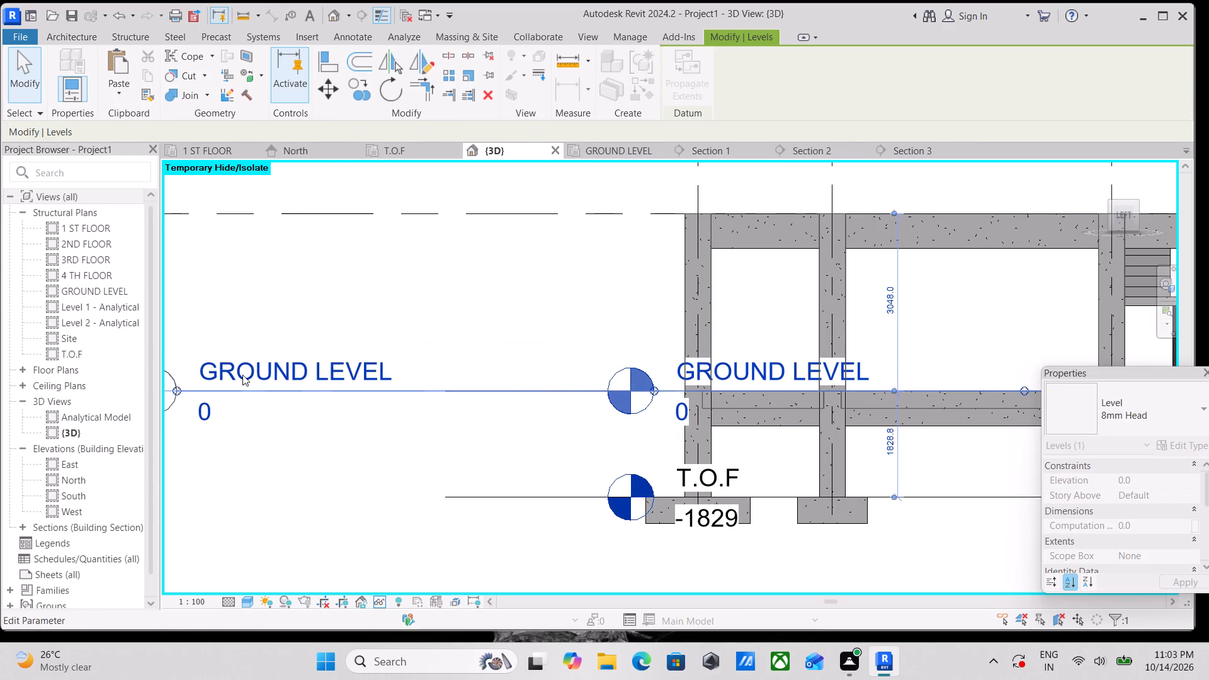
scroll(421, 359, down, 2)
middle_drag(421, 359, 742, 363)
drag(559, 385, 554, 385)
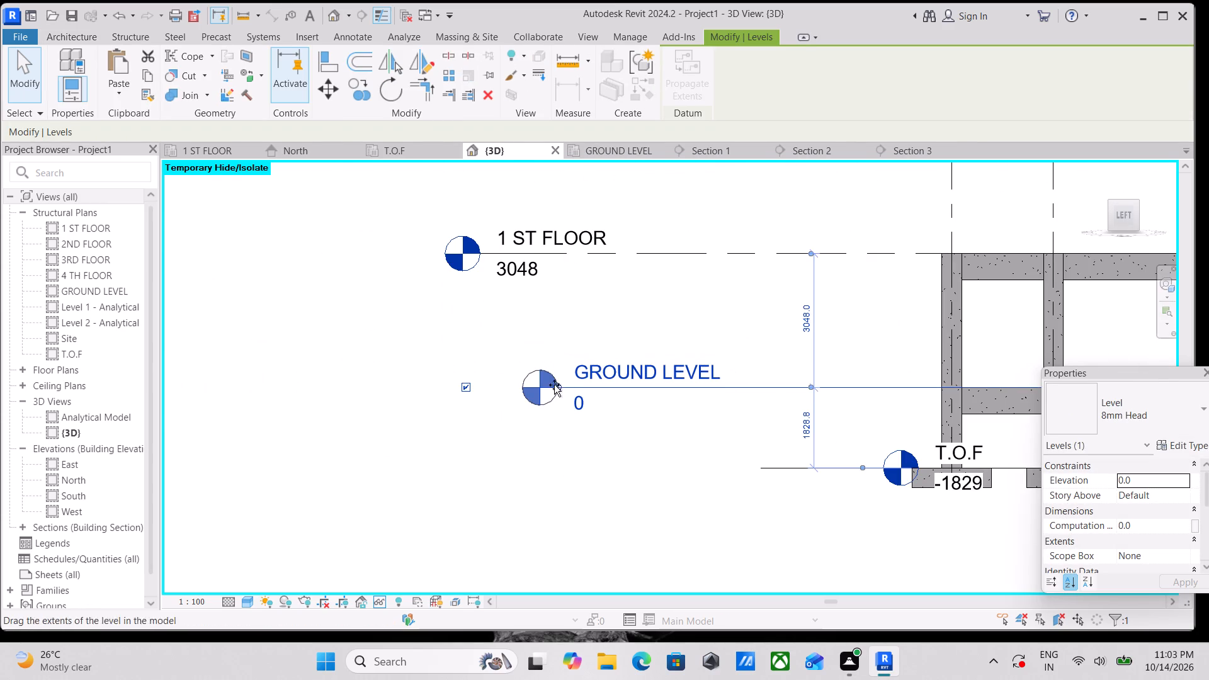
drag(554, 385, 485, 383)
scroll(587, 358, down, 4)
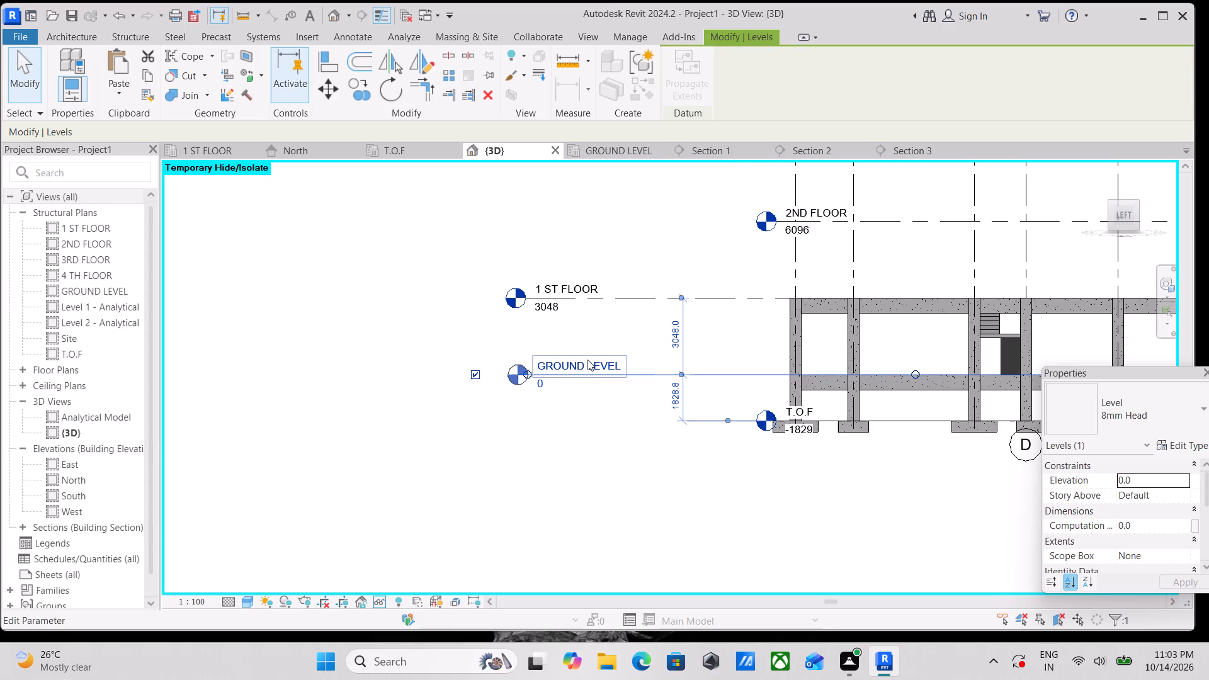
key(Escape)
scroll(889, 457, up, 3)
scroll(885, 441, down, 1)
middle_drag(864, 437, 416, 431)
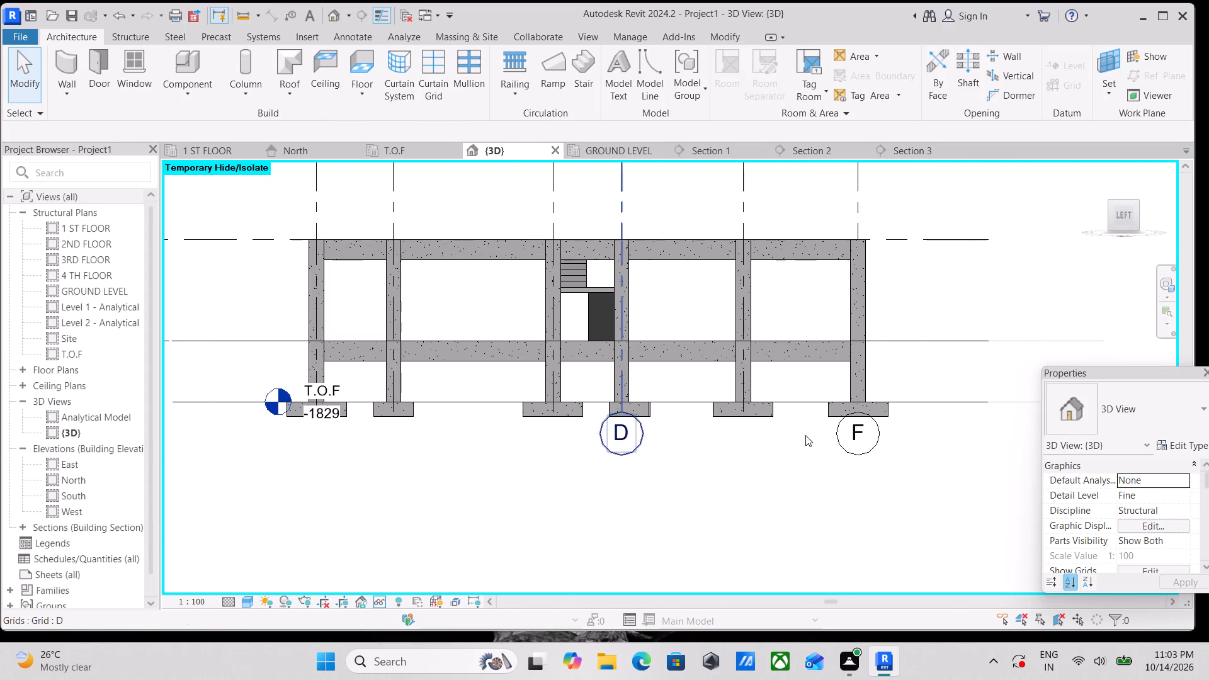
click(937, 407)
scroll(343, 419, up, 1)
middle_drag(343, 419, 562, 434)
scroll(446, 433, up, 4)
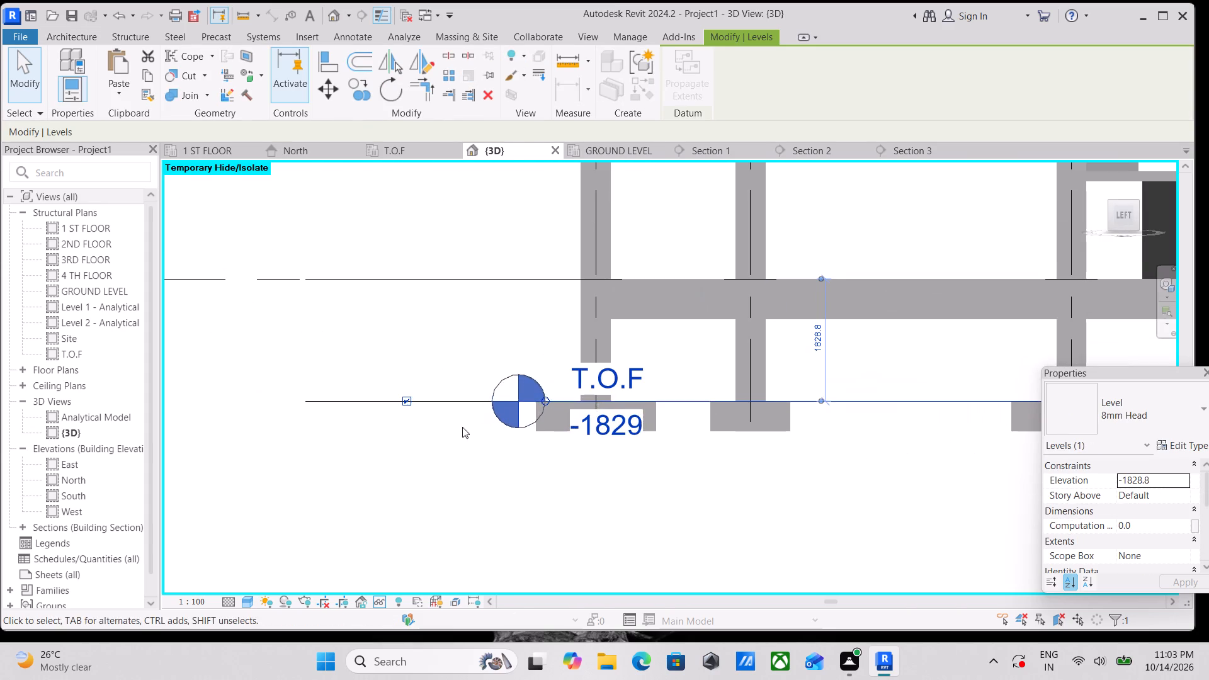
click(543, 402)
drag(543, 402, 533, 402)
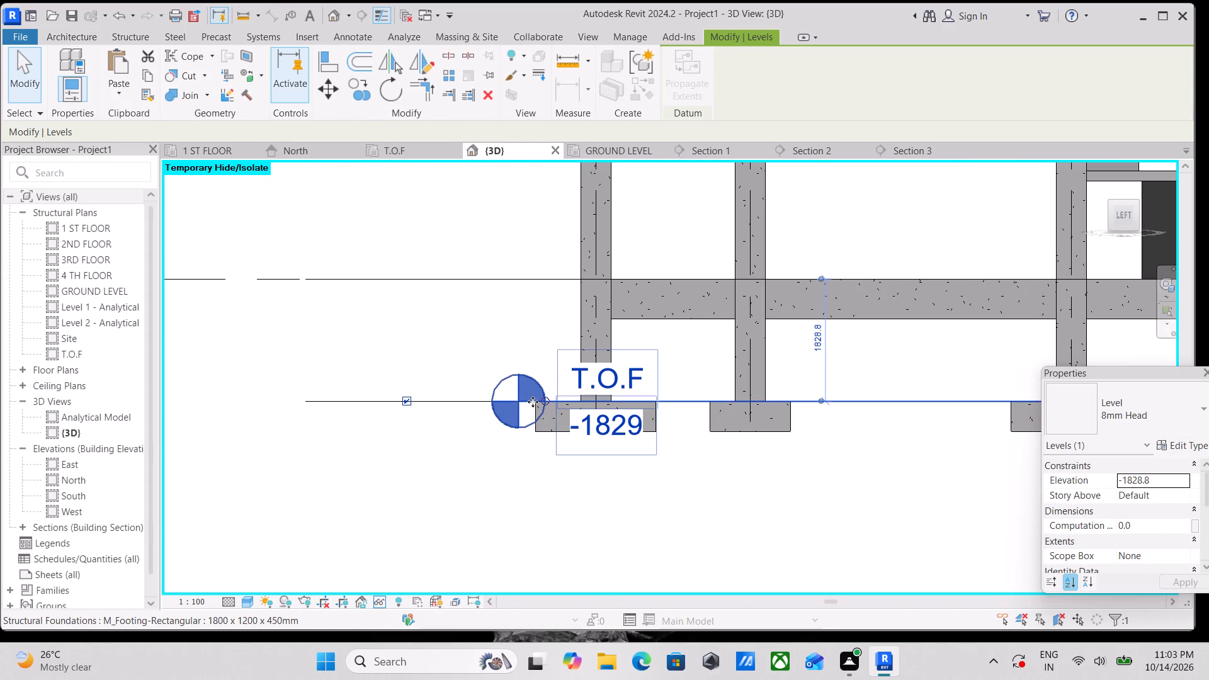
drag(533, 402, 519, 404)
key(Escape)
Extend the T.O.F level line outward past grid A so its head roughly lines up under the GROUND LEVEL head.
scroll(546, 420, down, 4)
scroll(1011, 439, down, 3)
middle_drag(1006, 438, 821, 438)
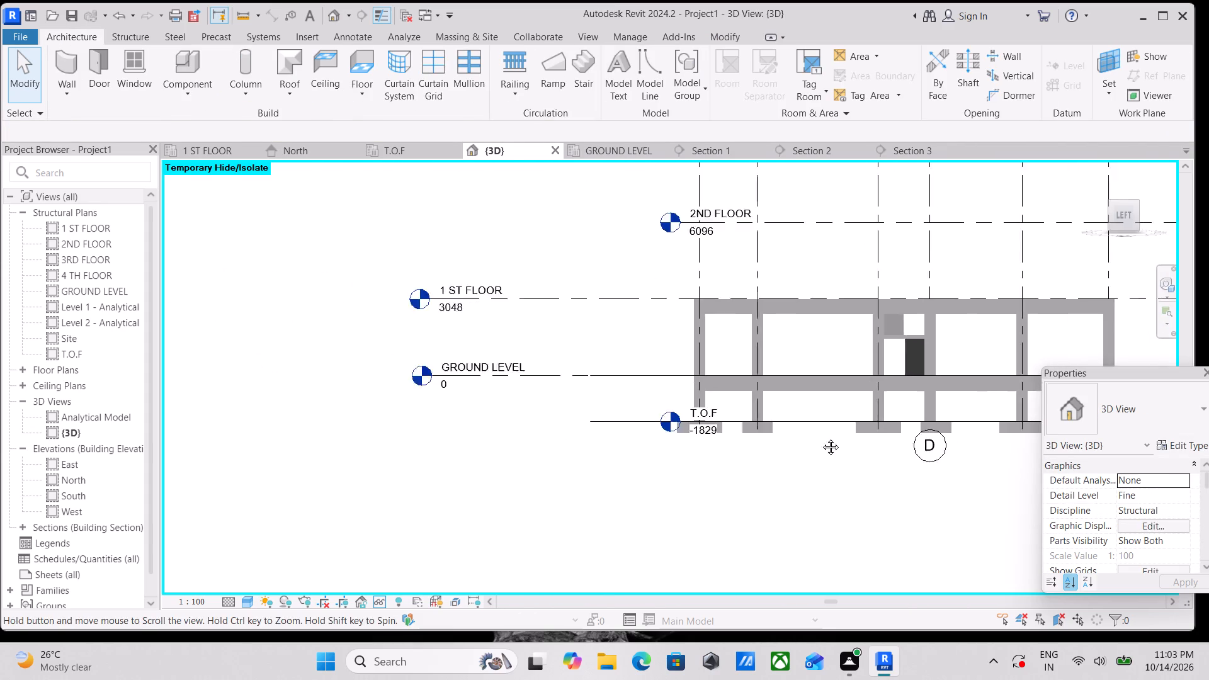
middle_drag(821, 438, 656, 434)
click(839, 422)
middle_drag(428, 457, 749, 477)
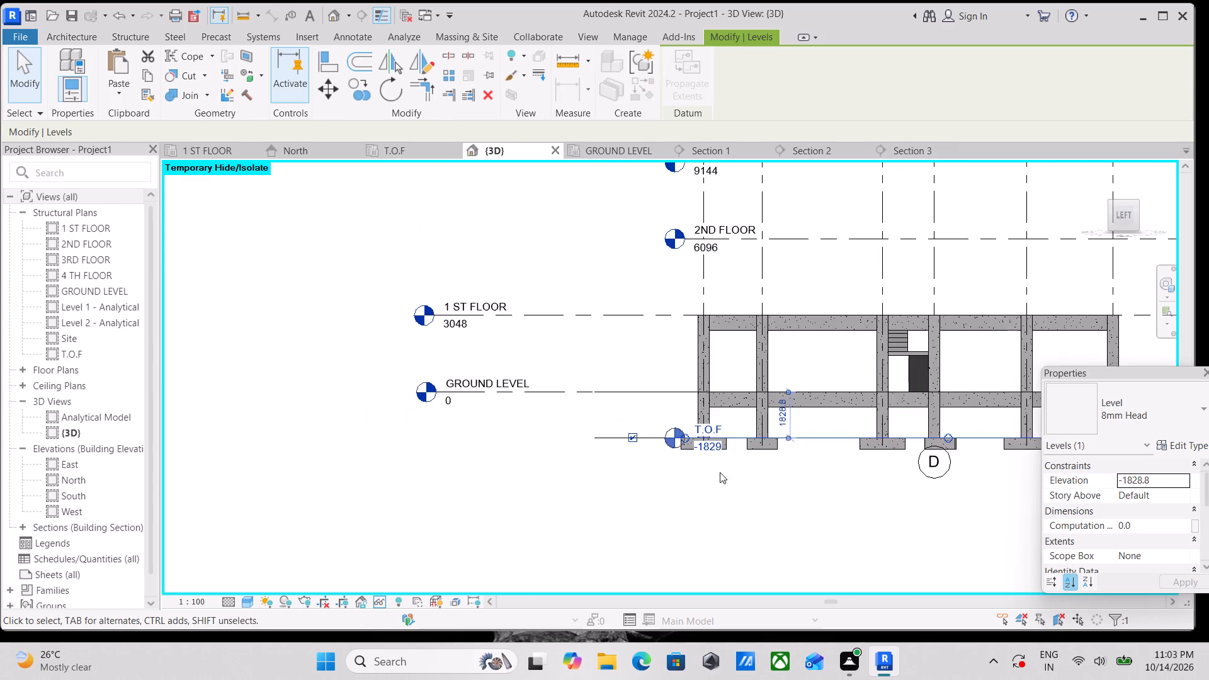
scroll(683, 462, up, 7)
drag(688, 411, 535, 417)
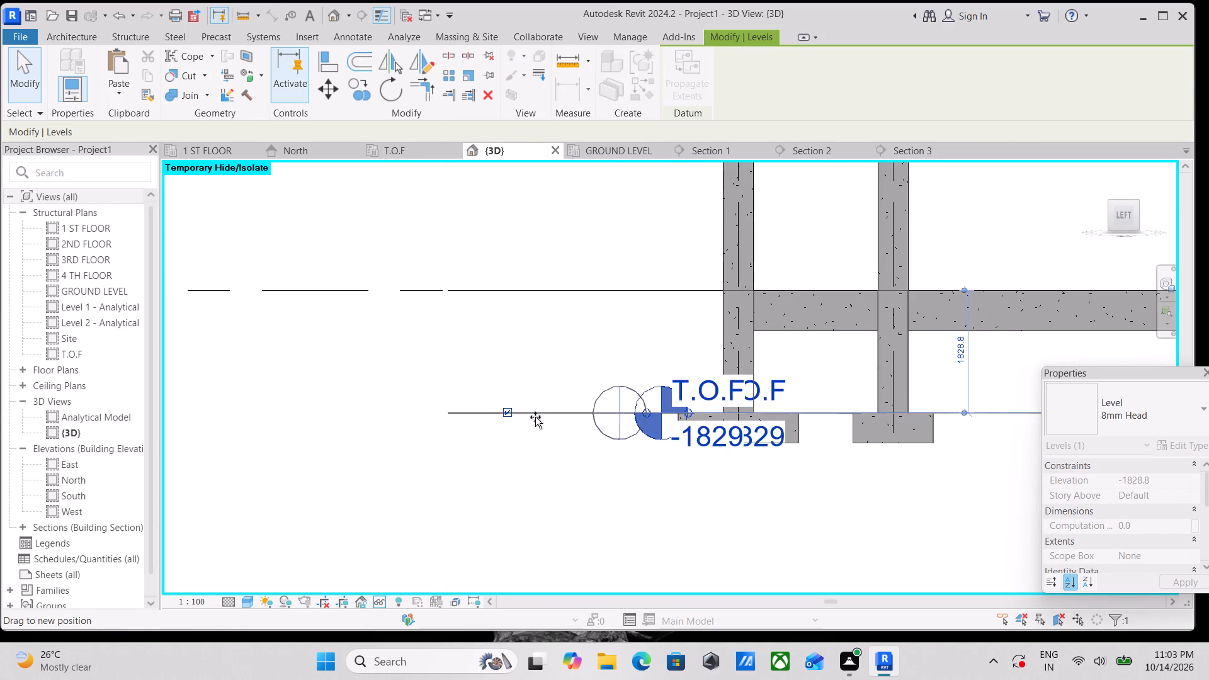
drag(535, 417, 145, 412)
scroll(293, 424, down, 4)
middle_drag(293, 425, 735, 446)
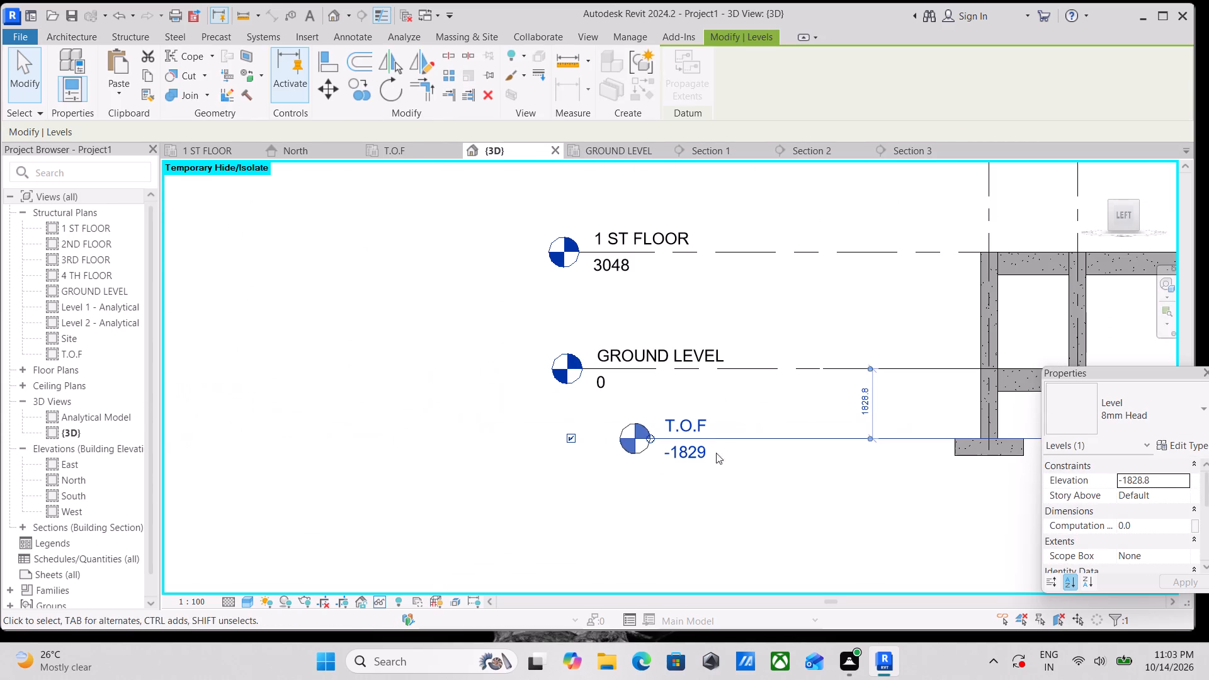
drag(651, 440, 591, 439)
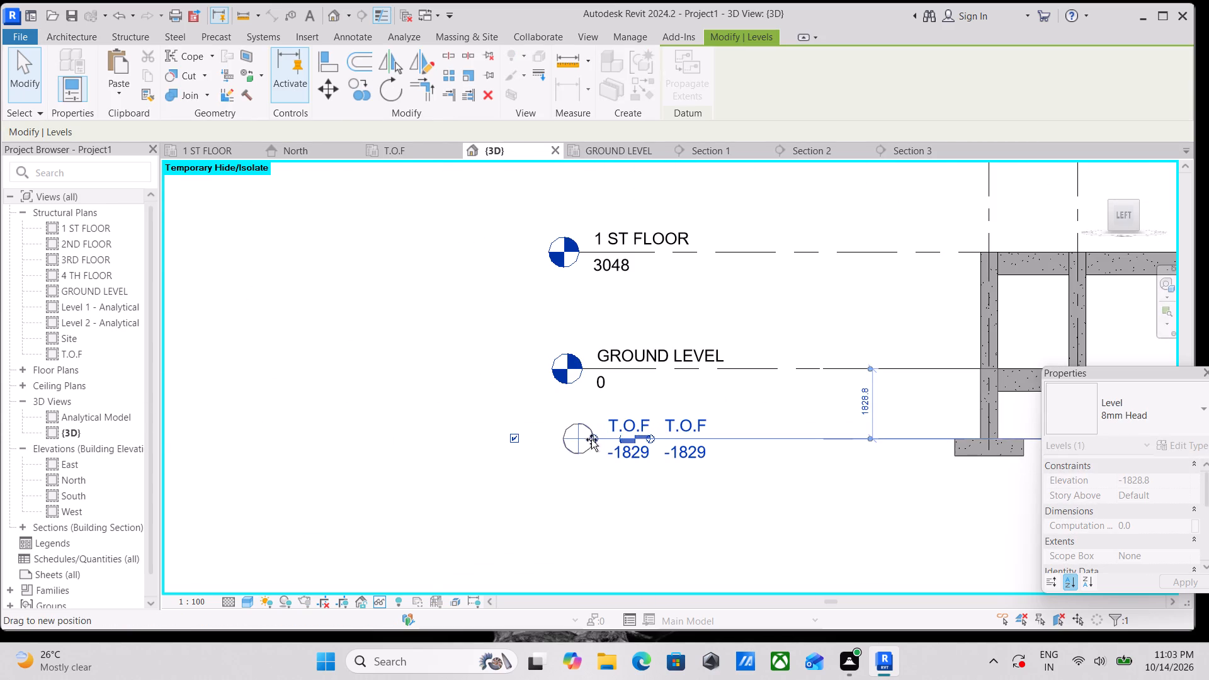
drag(591, 439, 587, 438)
key(Escape)
Extend the 2ND FLOOR level line outward past grid A so its head sits roughly above the 1 ST FLOOR head.
scroll(592, 443, down, 7)
middle_drag(647, 428, 623, 464)
scroll(627, 463, up, 1)
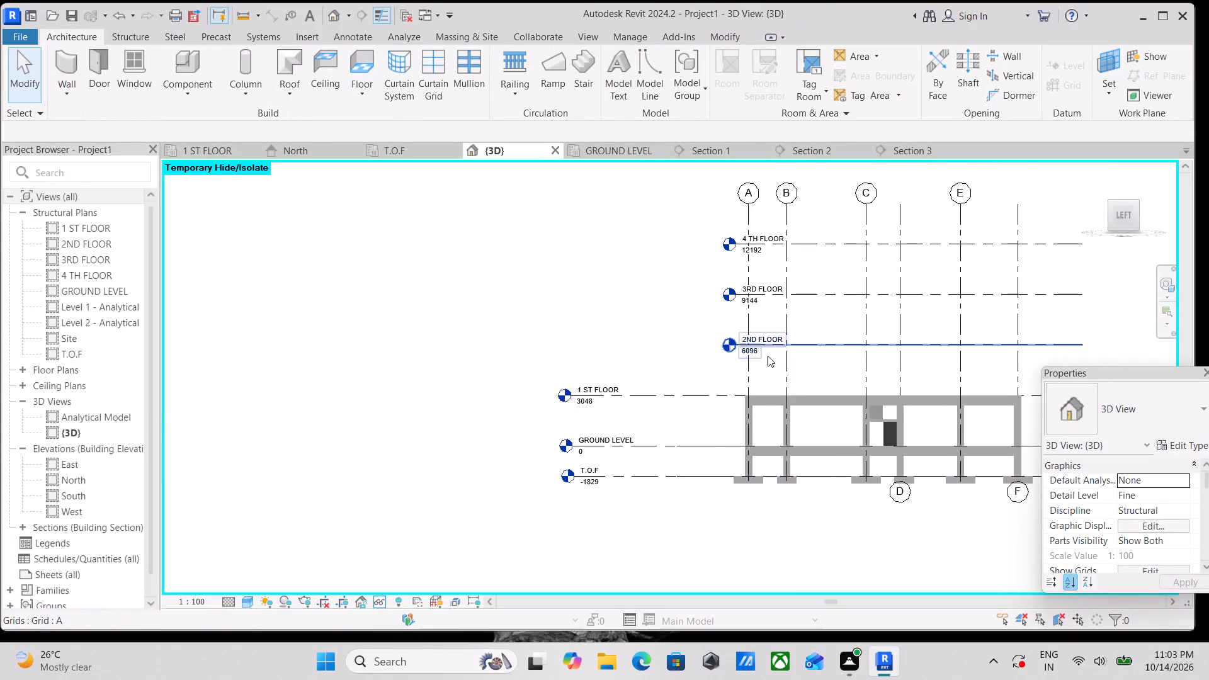
scroll(812, 358, up, 3)
click(821, 341)
scroll(687, 339, up, 3)
drag(694, 337, 321, 367)
scroll(321, 368, down, 4)
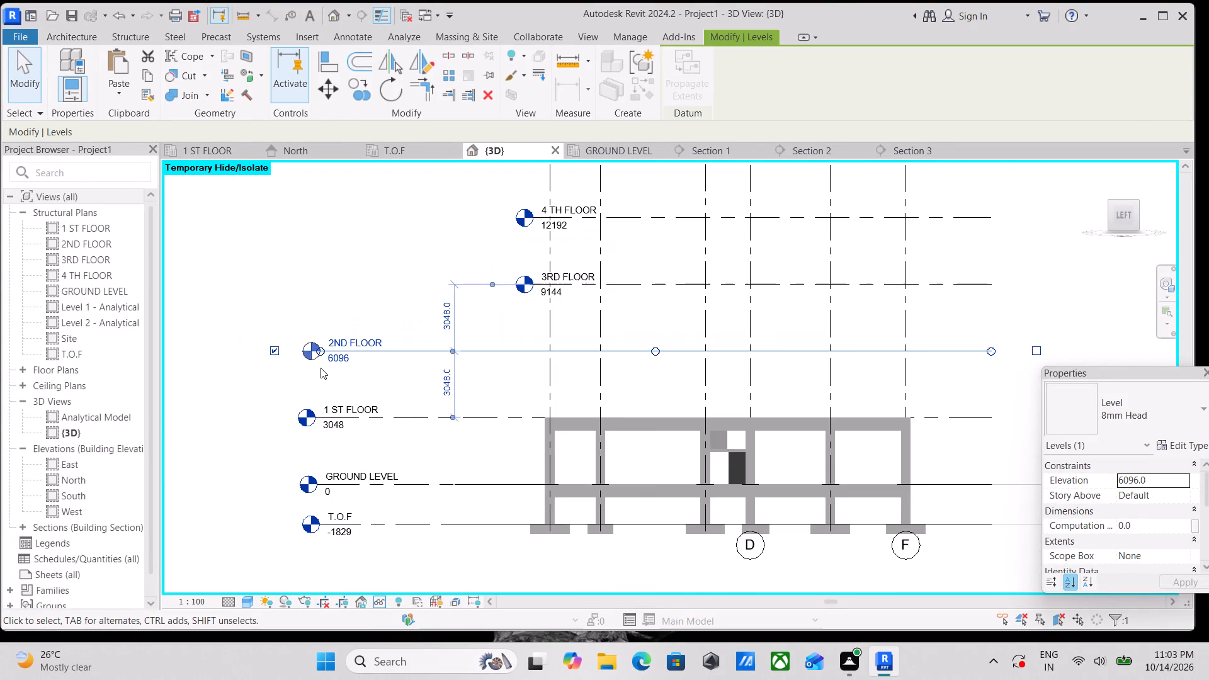
key(Escape)
Extend the 3RD FLOOR level line outward past grid A to slightly beyond the 2ND FLOOR head.
click(640, 284)
scroll(573, 293, up, 3)
scroll(483, 275, up, 2)
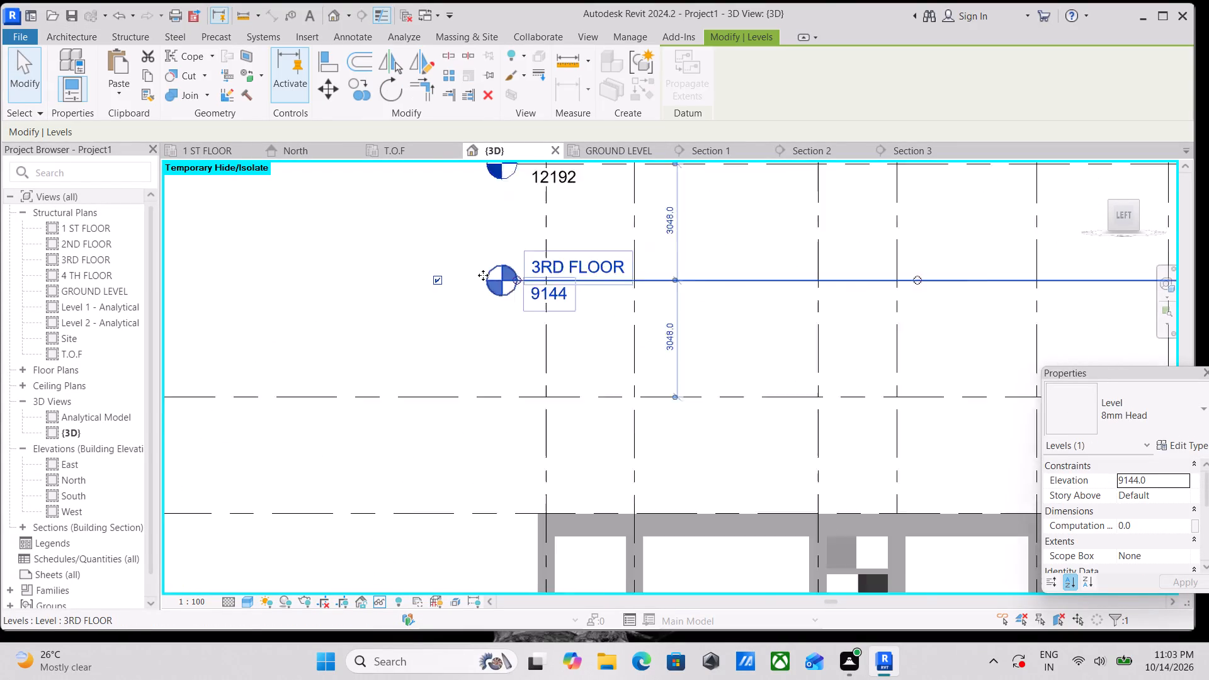
scroll(483, 275, up, 1)
drag(526, 281, 249, 286)
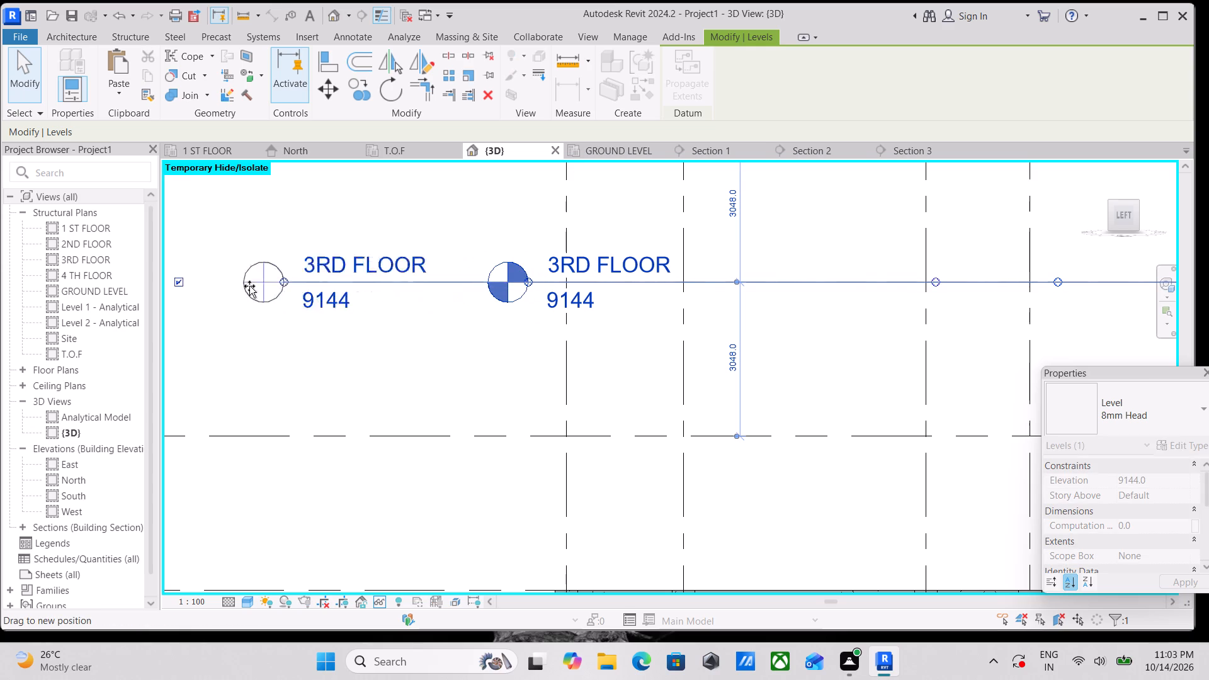
drag(249, 286, 112, 285)
scroll(232, 304, down, 6)
middle_drag(320, 368, 672, 389)
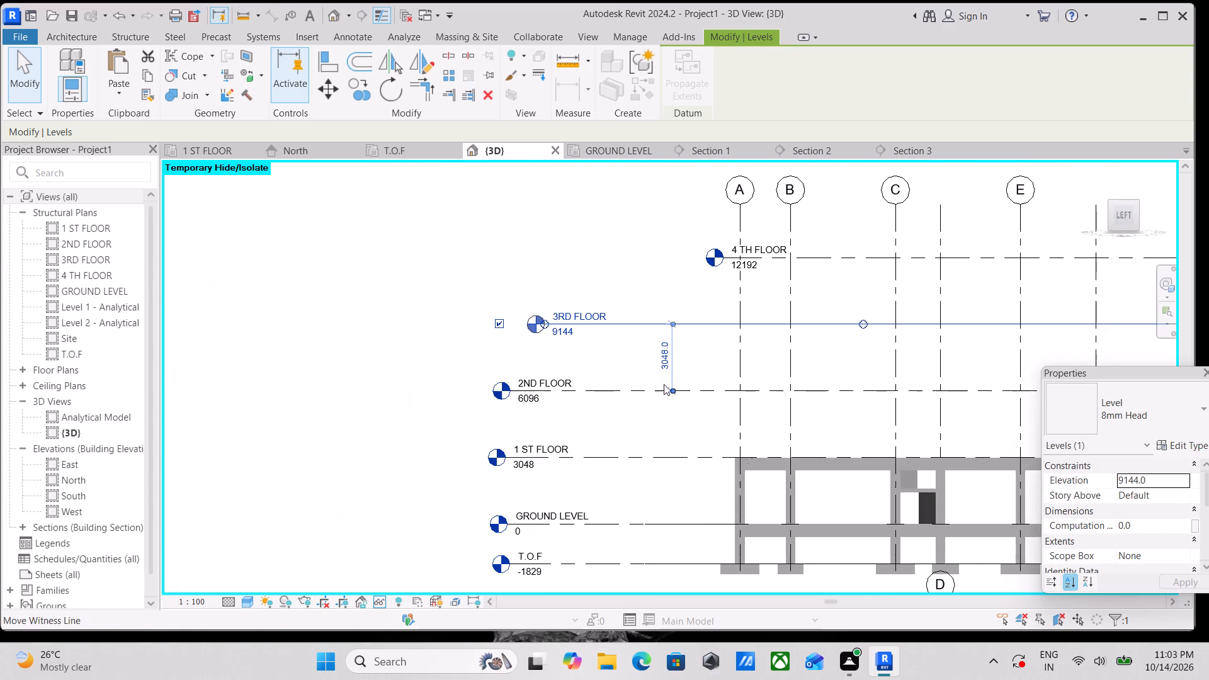
scroll(557, 290, up, 4)
scroll(552, 343, up, 3)
key(Escape)
click(761, 348)
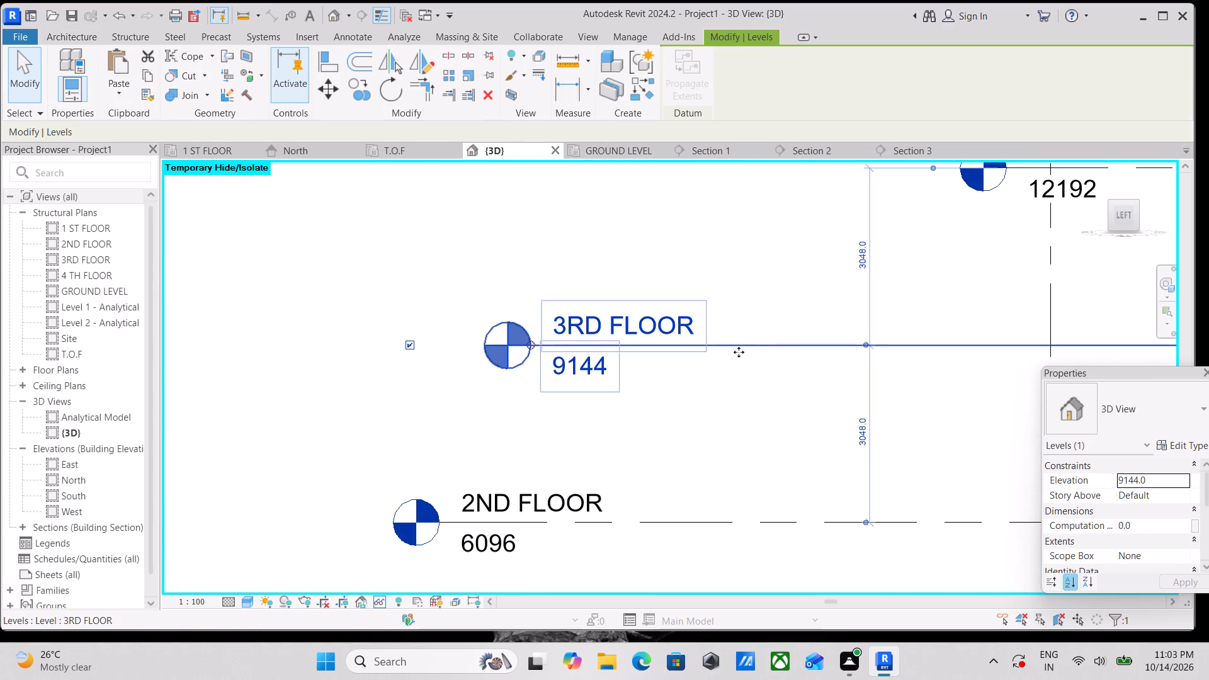
drag(531, 343, 484, 349)
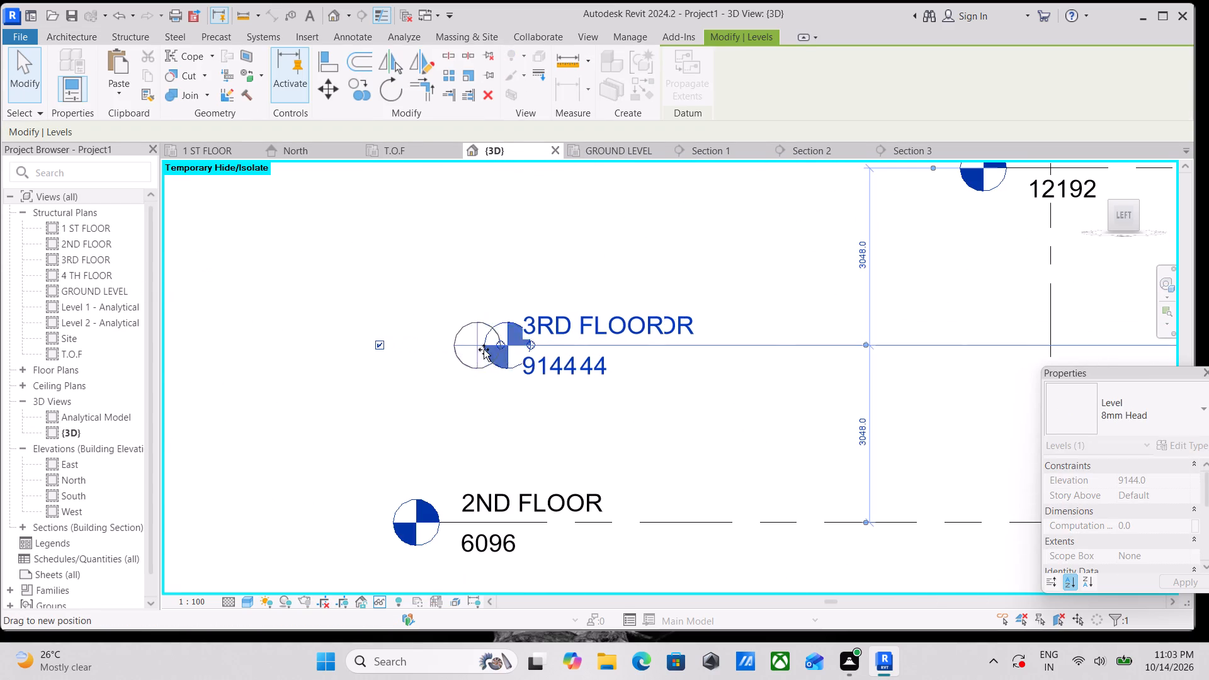
drag(484, 349, 361, 360)
key(Escape)
Extend the 4 TH FLOOR level line outward so its head clears grid A.
scroll(398, 387, down, 5)
scroll(511, 386, down, 3)
middle_drag(509, 383, 486, 377)
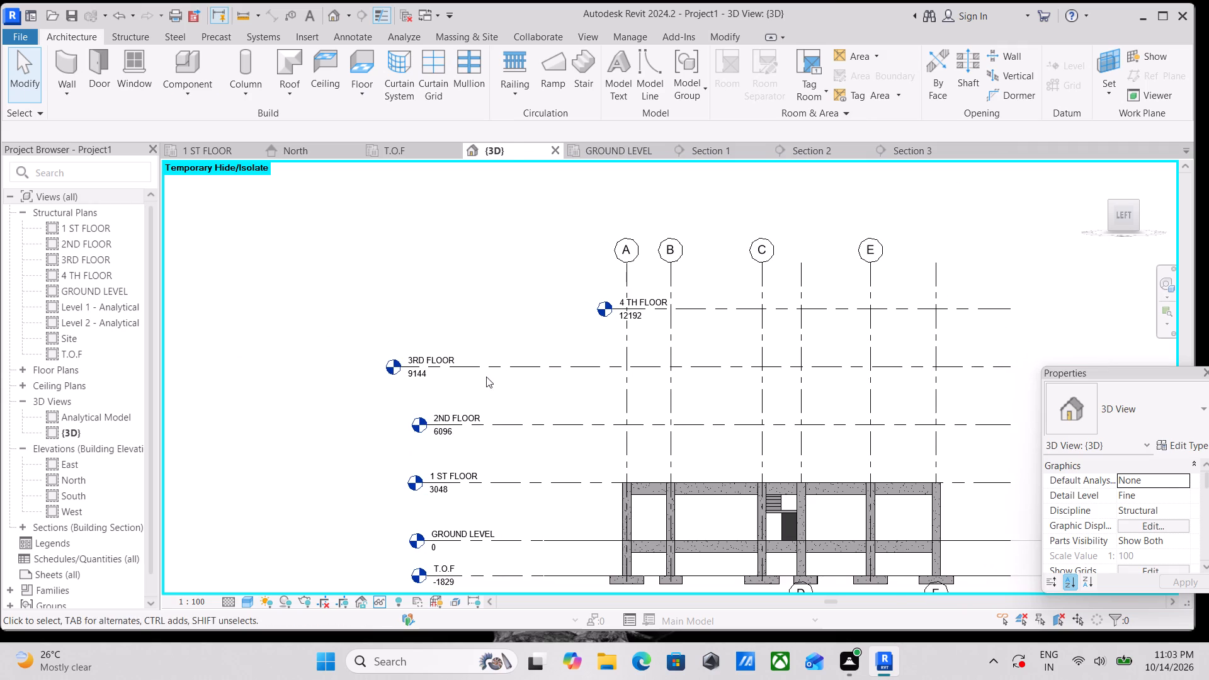
scroll(633, 316, up, 3)
click(759, 313)
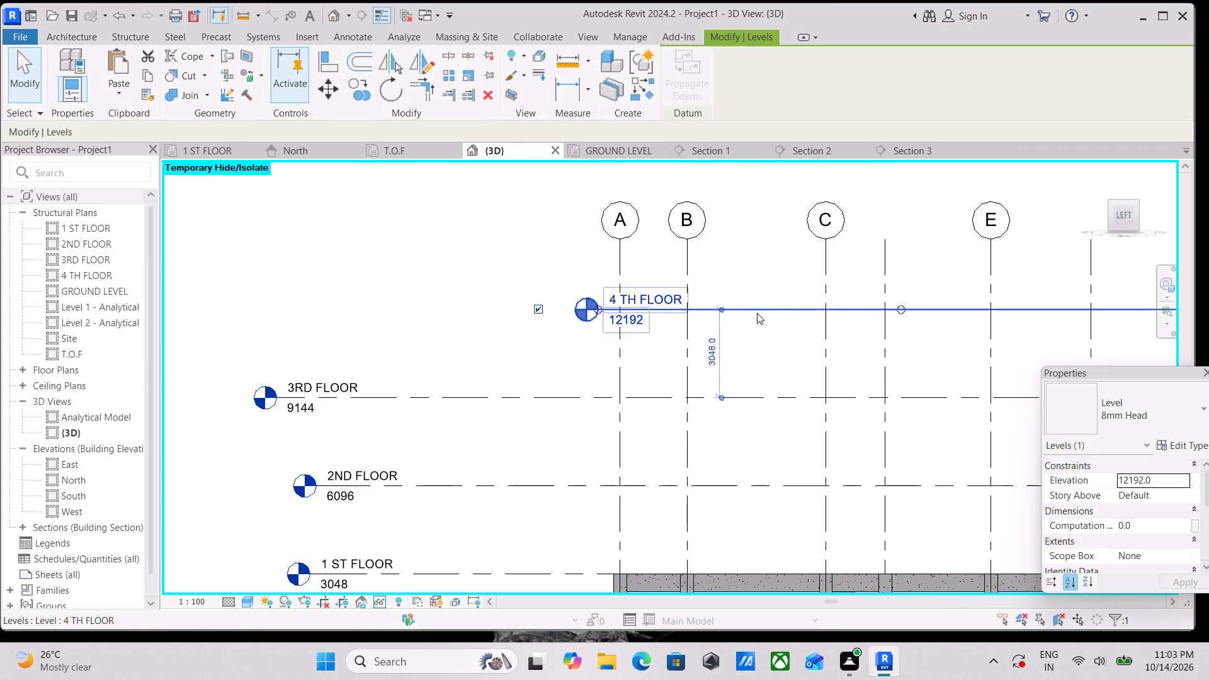
scroll(673, 310, up, 7)
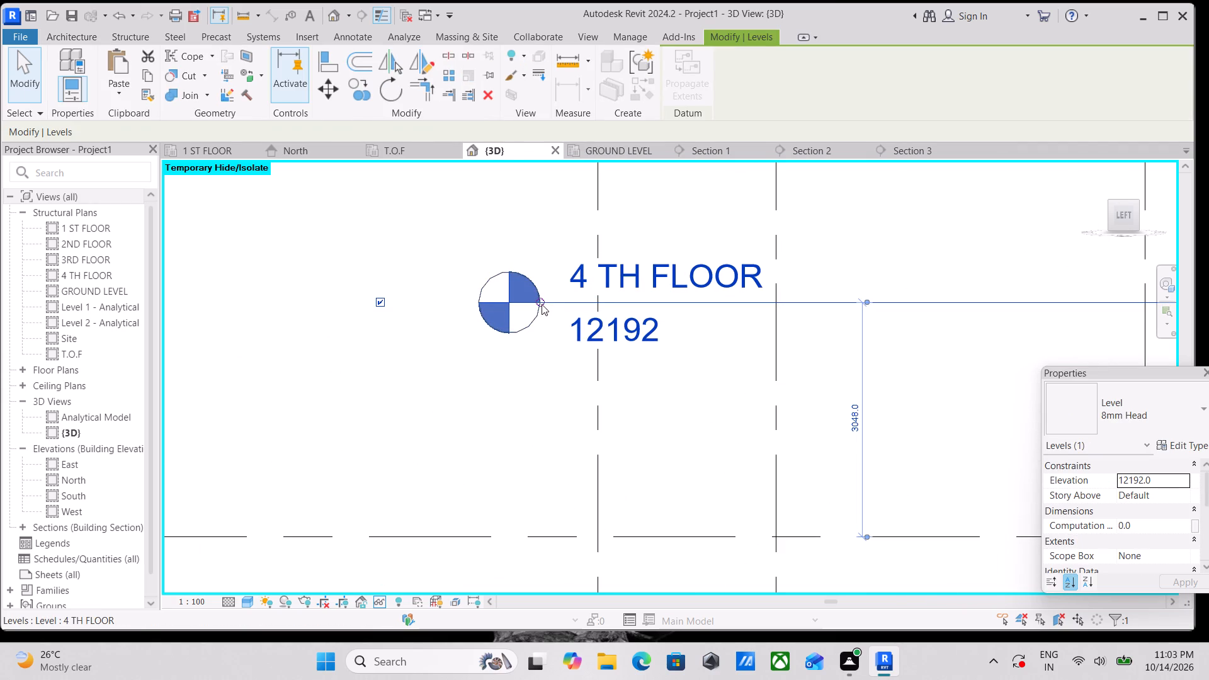
drag(542, 304, 20, 337)
scroll(130, 354, down, 4)
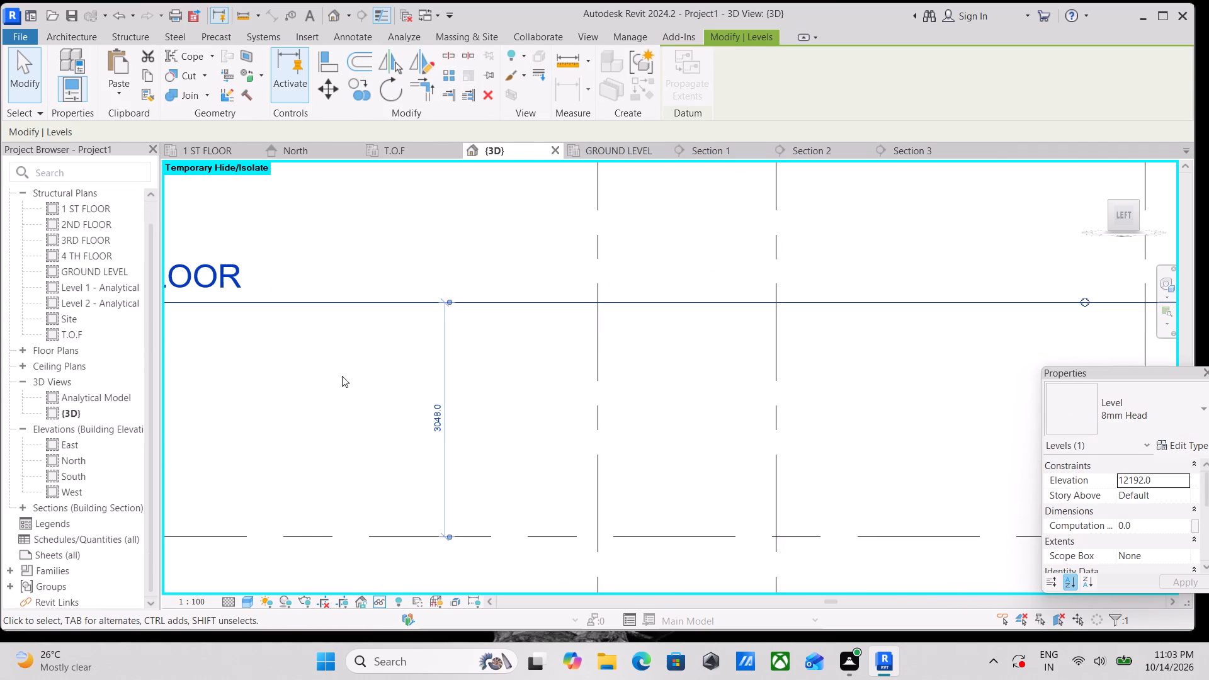
scroll(342, 376, down, 4)
middle_drag(381, 373, 475, 323)
scroll(486, 319, down, 5)
key(Escape)
Examine the extended level lines and two-level frame in 3D, finishing with the front view.
scroll(557, 371, down, 2)
middle_drag(562, 339, 554, 305)
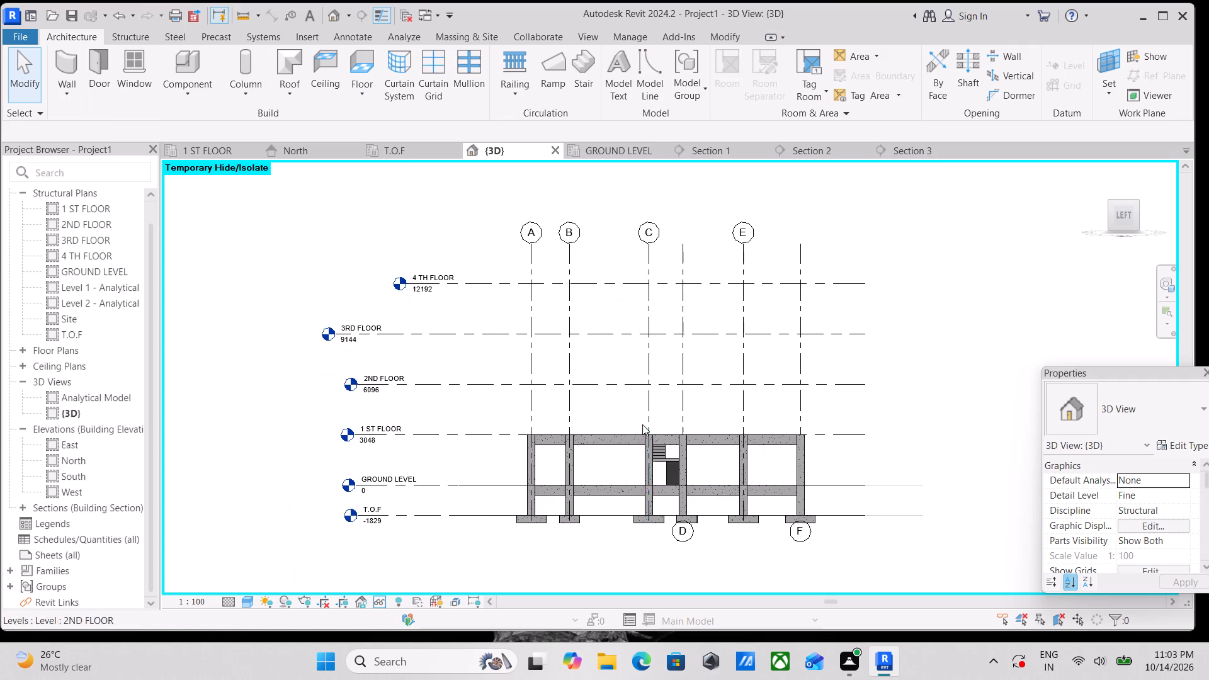
shift+middle_drag(775, 487, 492, 496)
shift+scroll(492, 495, down, 1)
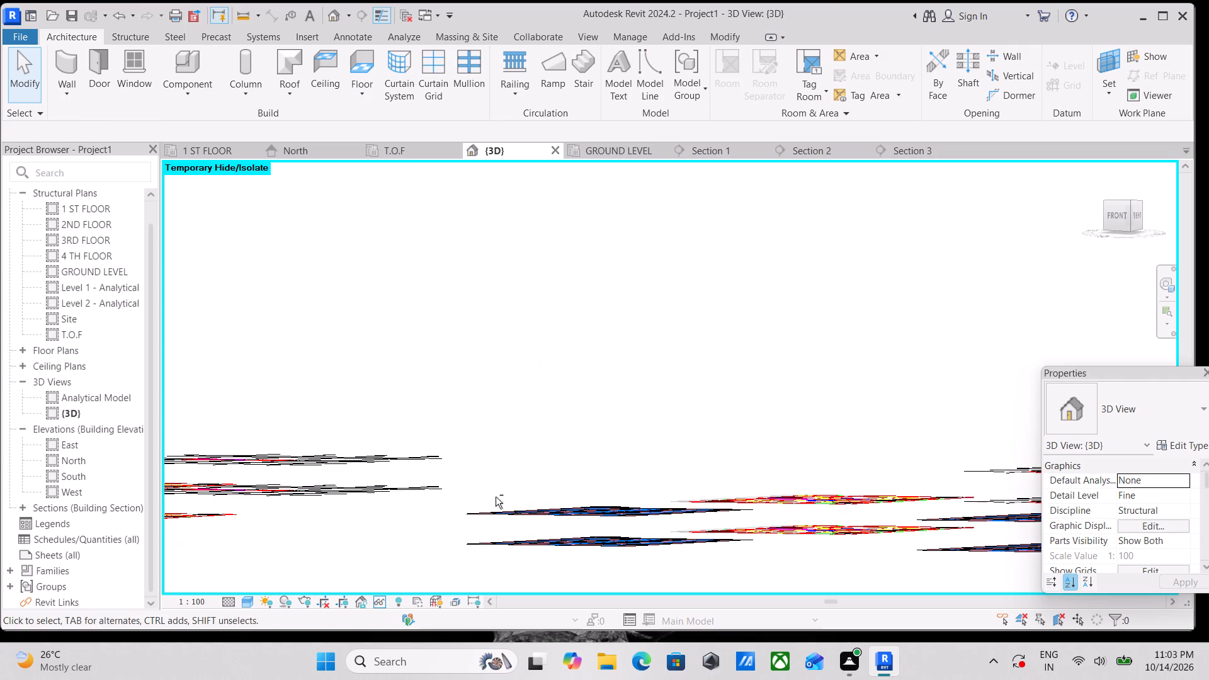
shift+middle_drag(447, 492, 557, 496)
shift+scroll(657, 501, down, 1)
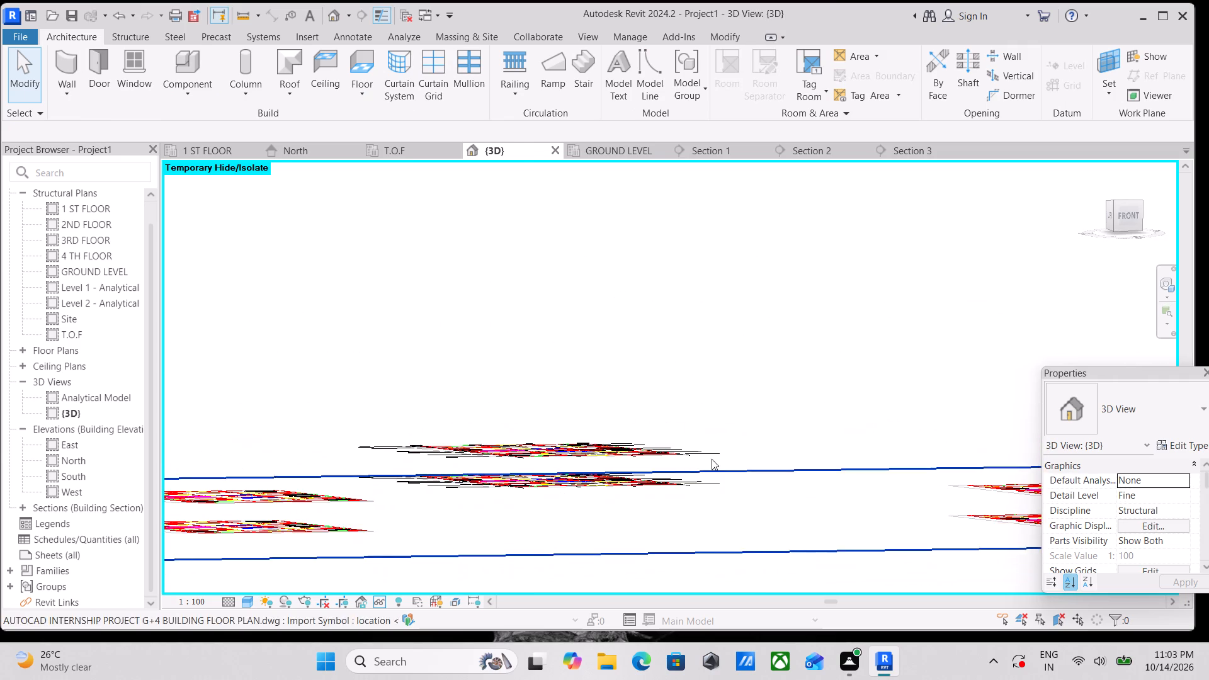
click(1122, 214)
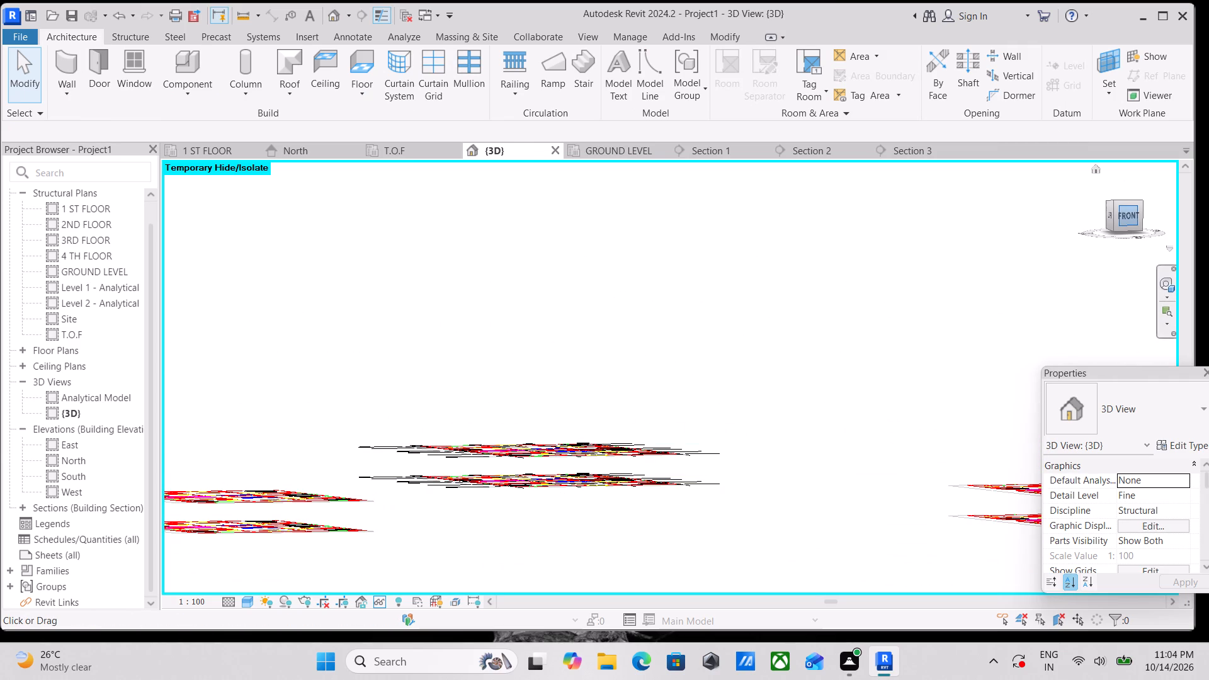
scroll(673, 412, up, 4)
scroll(518, 390, up, 7)
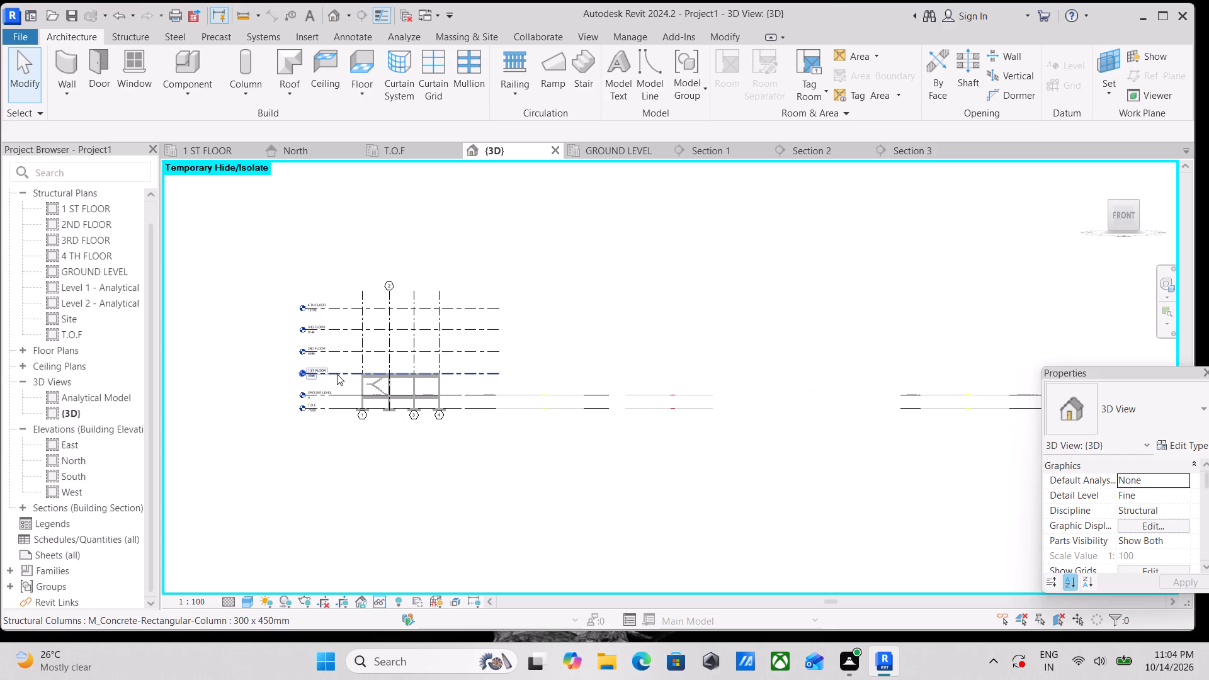
scroll(337, 374, up, 6)
scroll(604, 417, down, 2)
Examine the frame, level heads and imported floor plans around the right side in 3D, finishing with the back view.
shift+middle_drag(678, 438, 642, 453)
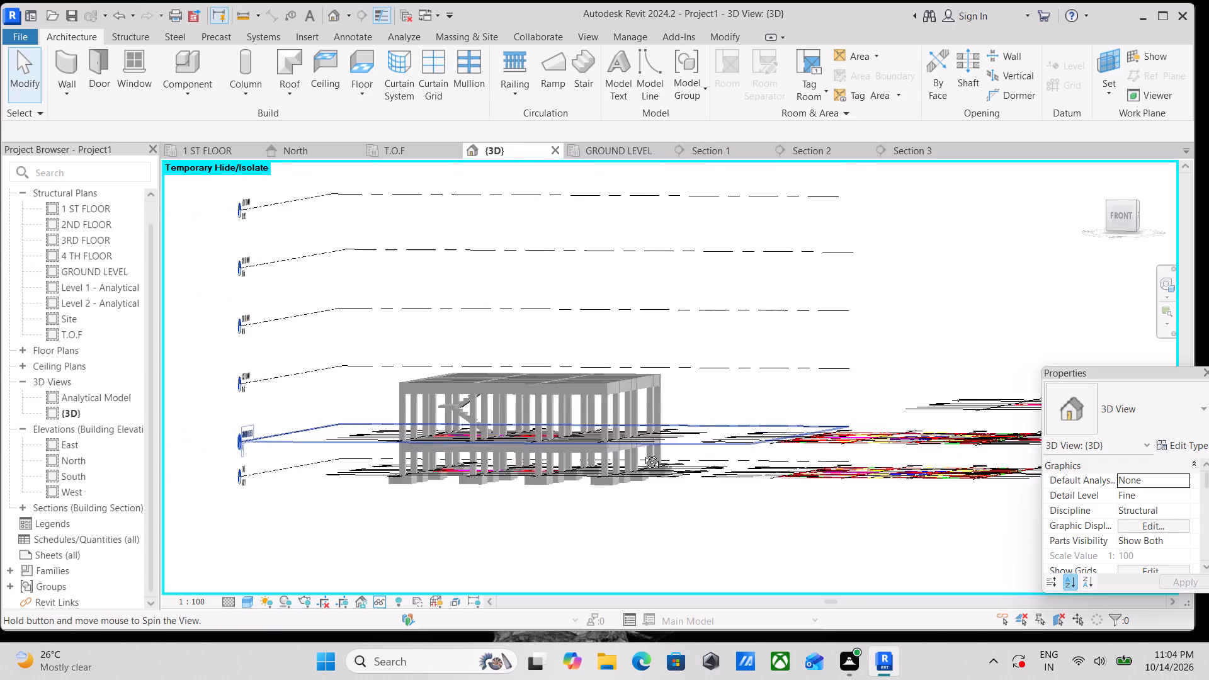
shift+middle_drag(642, 453, 475, 460)
scroll(827, 421, down, 2)
middle_drag(826, 421, 552, 426)
middle_drag(927, 438, 793, 455)
middle_drag(787, 425, 778, 438)
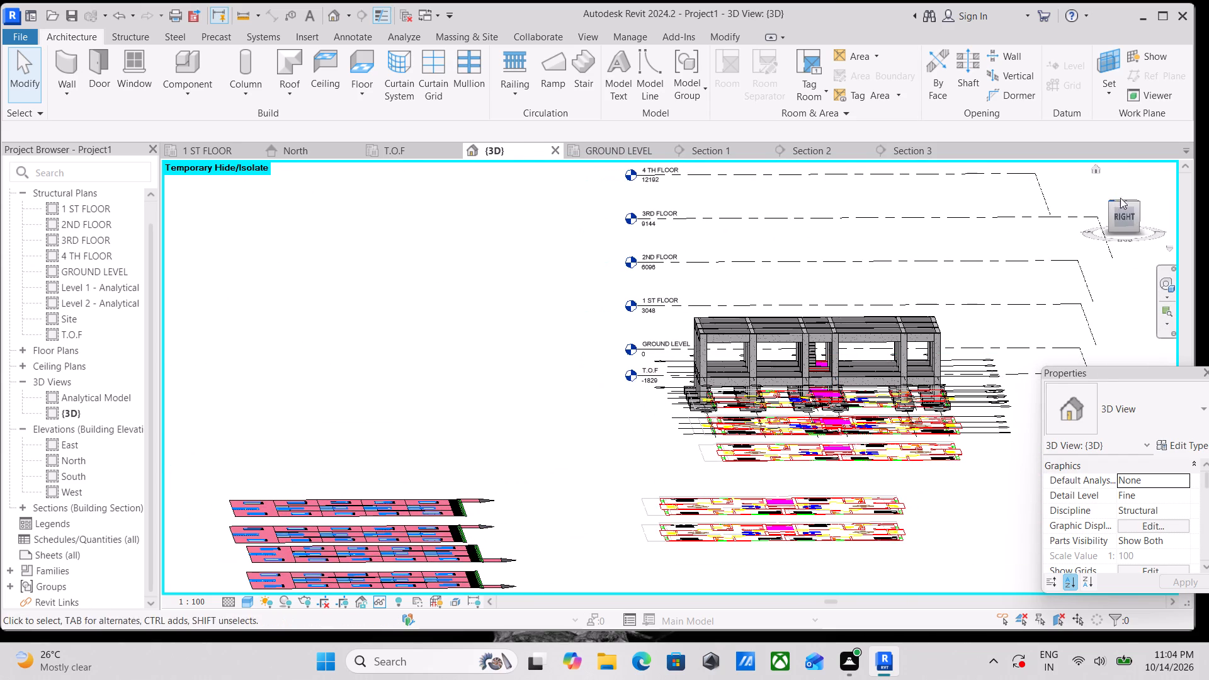
shift+middle_drag(867, 415, 729, 419)
scroll(741, 419, down, 4)
middle_drag(740, 419, 417, 401)
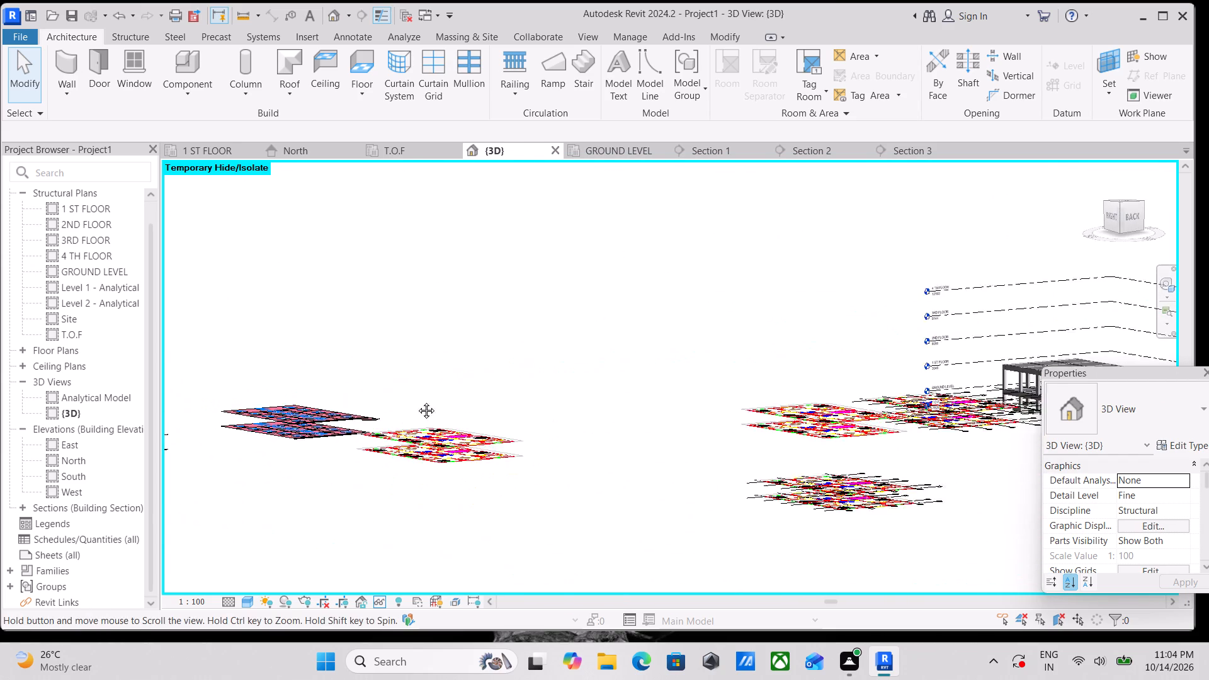
middle_drag(417, 401, 395, 397)
click(1128, 214)
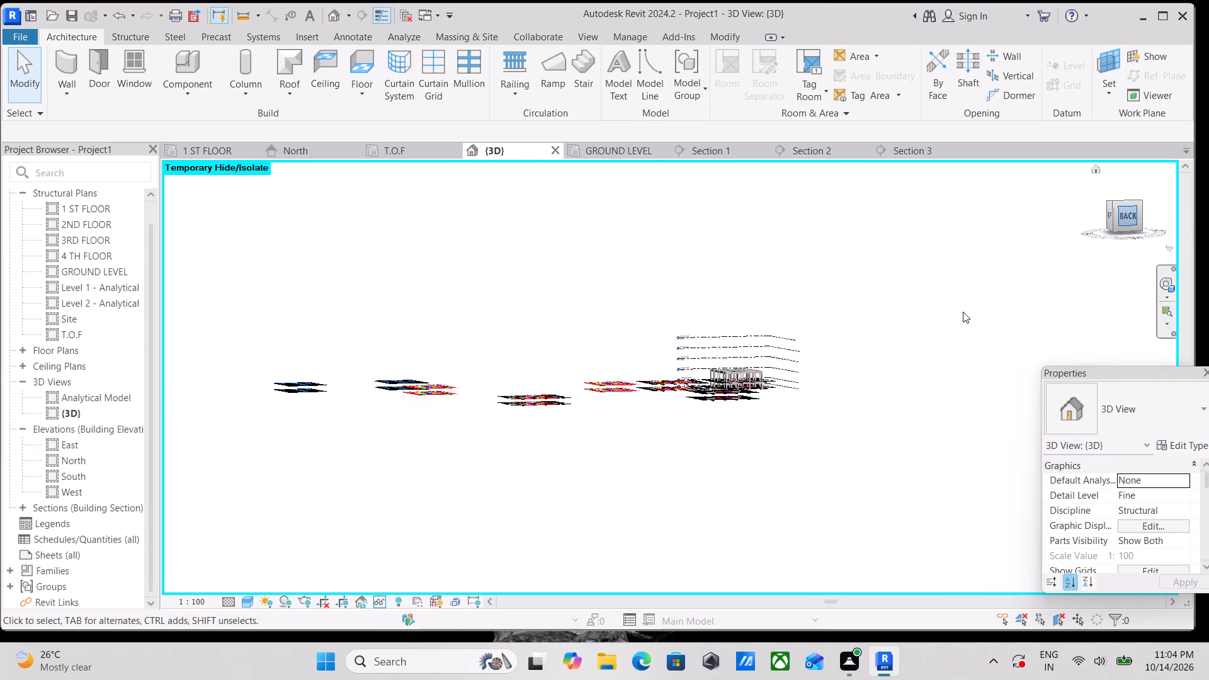
scroll(744, 375, up, 9)
scroll(966, 411, up, 3)
middle_drag(966, 411, 761, 422)
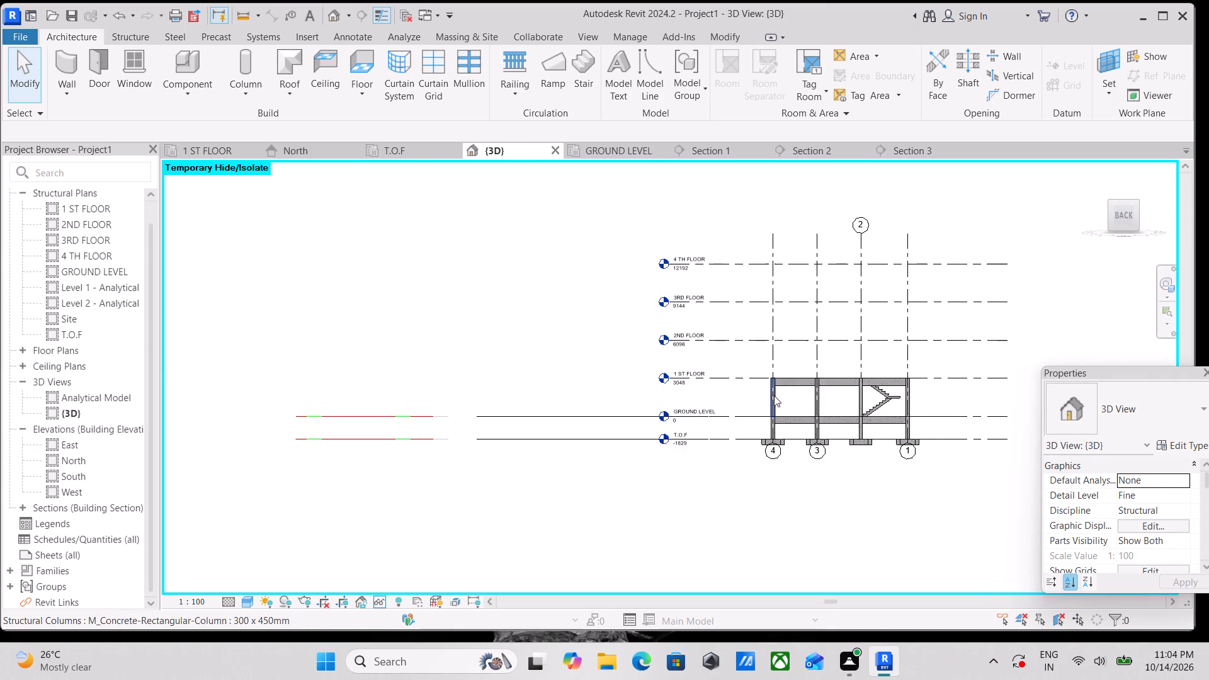
scroll(797, 374, up, 4)
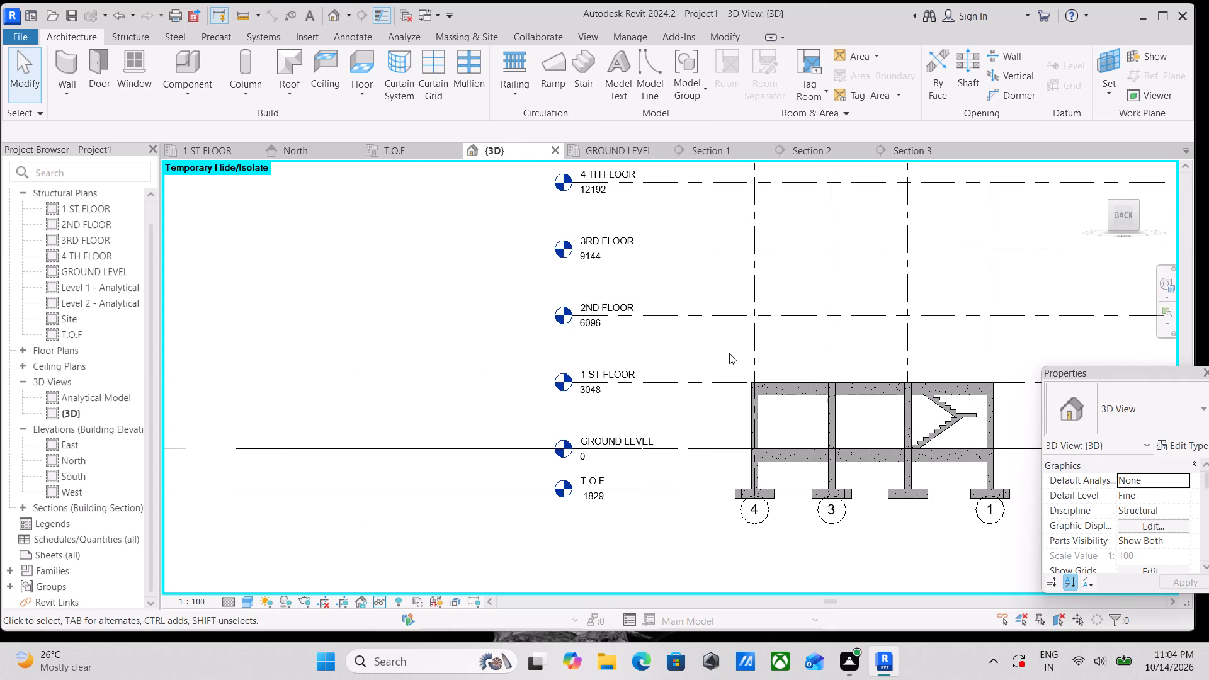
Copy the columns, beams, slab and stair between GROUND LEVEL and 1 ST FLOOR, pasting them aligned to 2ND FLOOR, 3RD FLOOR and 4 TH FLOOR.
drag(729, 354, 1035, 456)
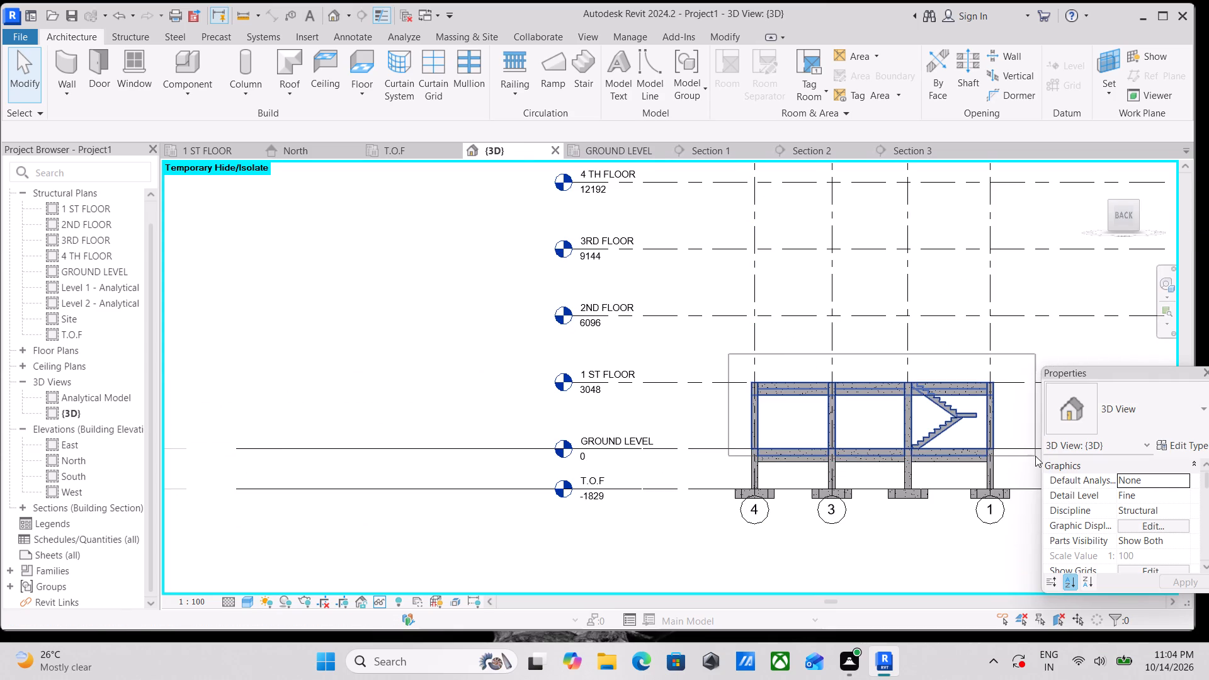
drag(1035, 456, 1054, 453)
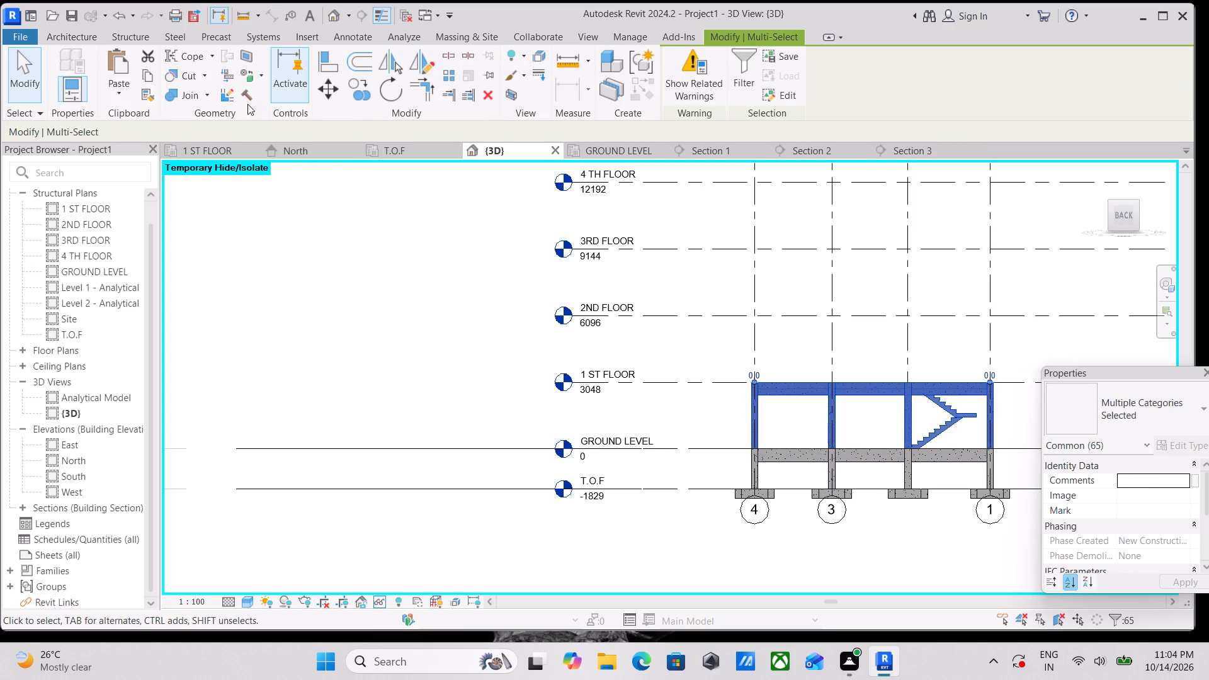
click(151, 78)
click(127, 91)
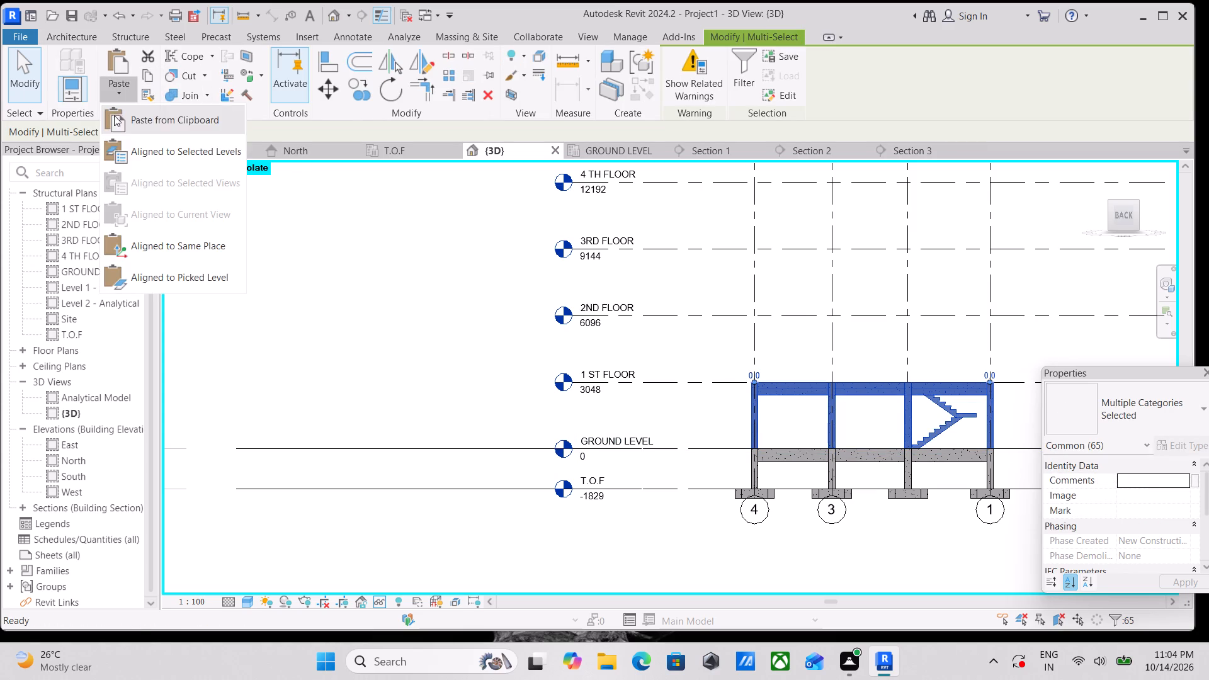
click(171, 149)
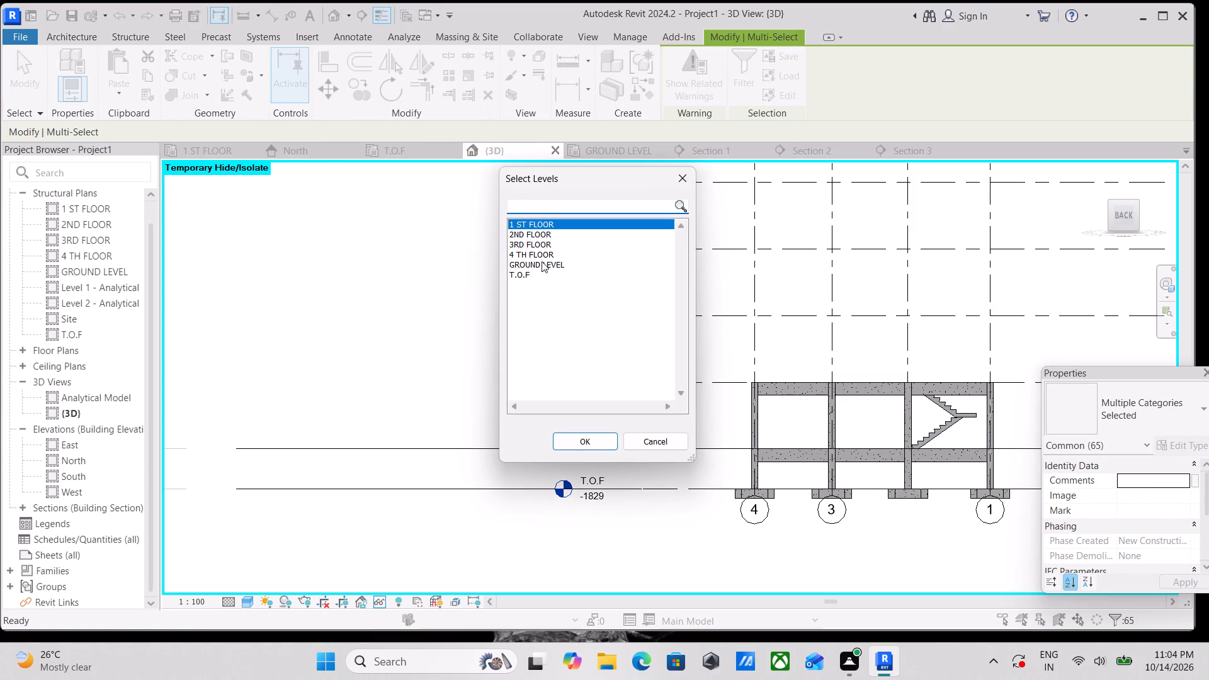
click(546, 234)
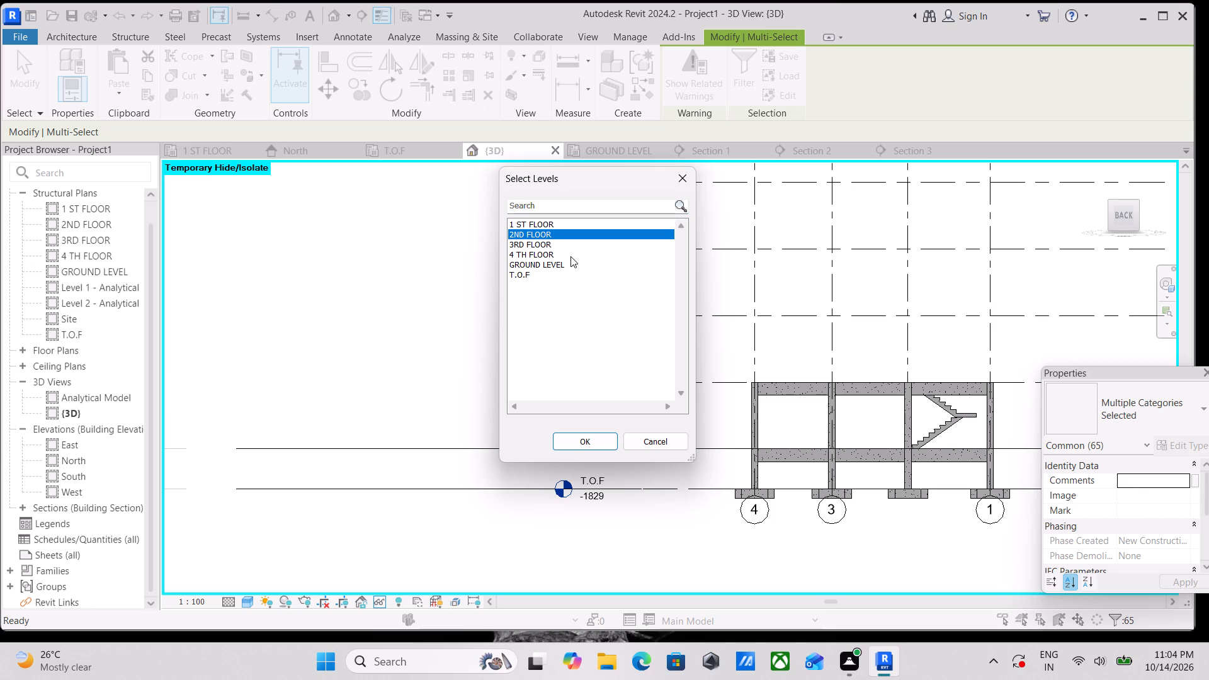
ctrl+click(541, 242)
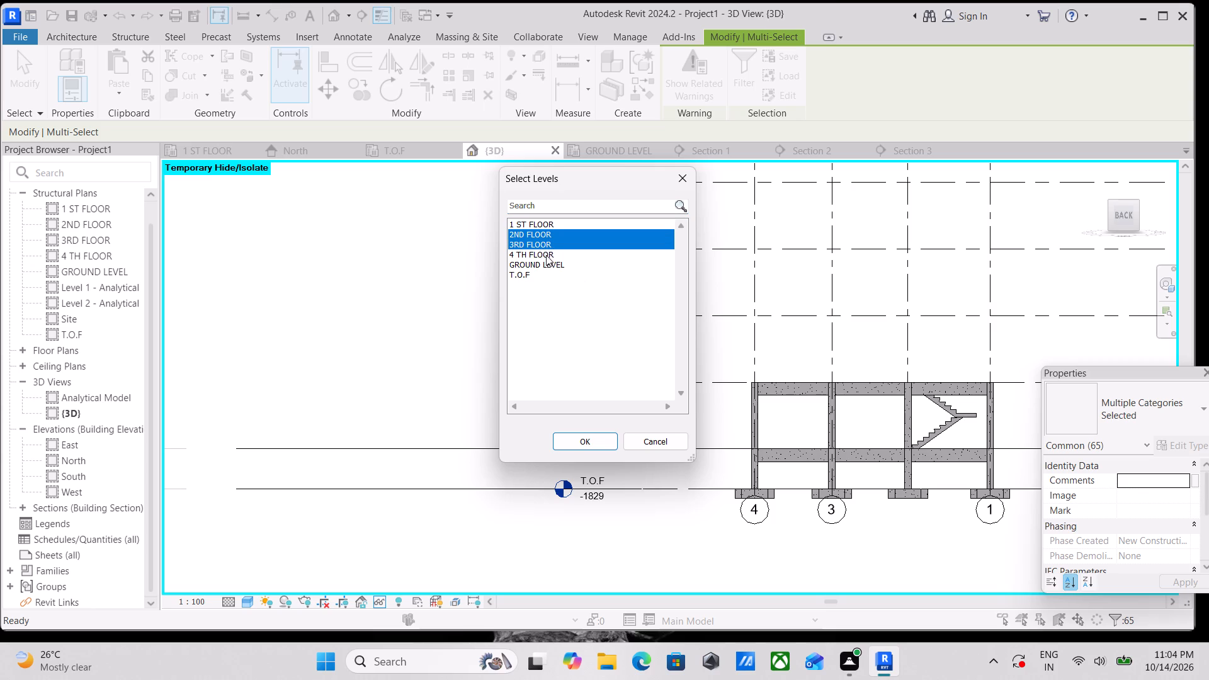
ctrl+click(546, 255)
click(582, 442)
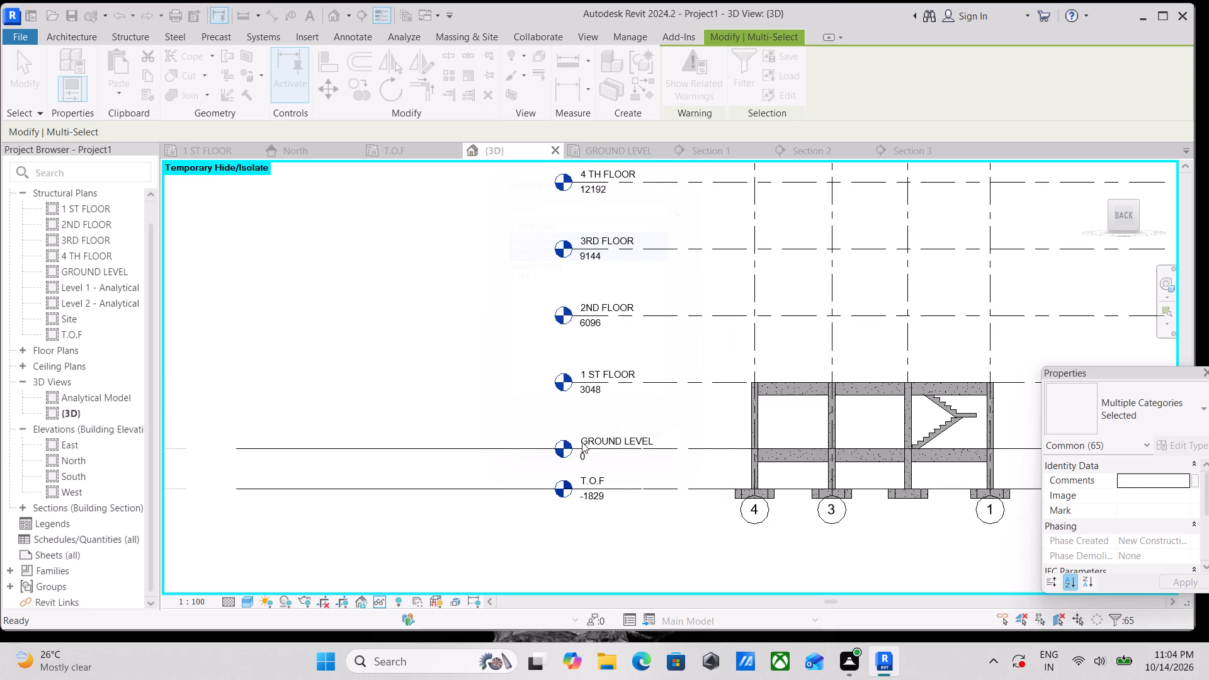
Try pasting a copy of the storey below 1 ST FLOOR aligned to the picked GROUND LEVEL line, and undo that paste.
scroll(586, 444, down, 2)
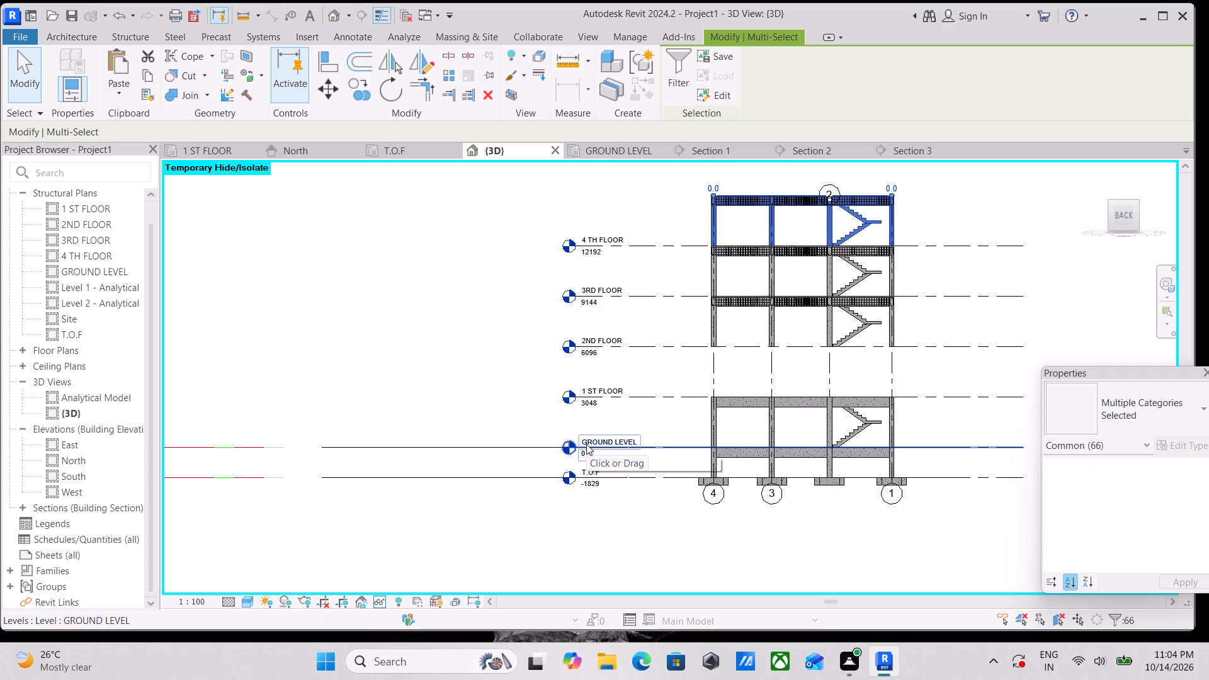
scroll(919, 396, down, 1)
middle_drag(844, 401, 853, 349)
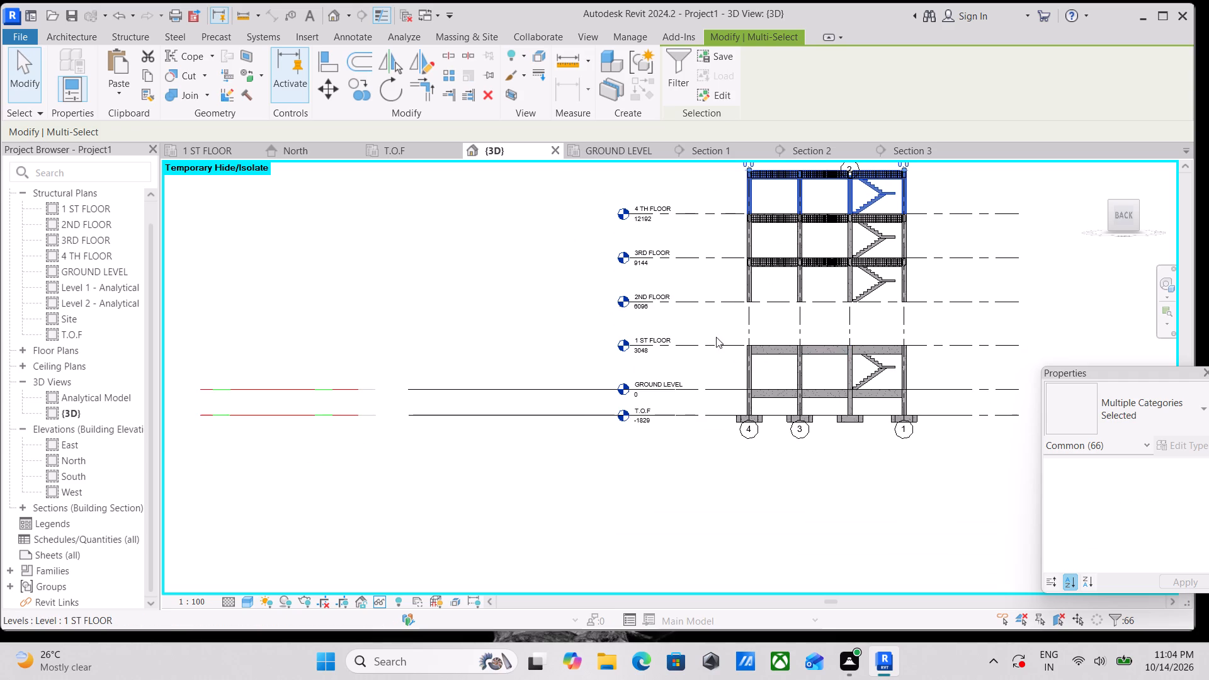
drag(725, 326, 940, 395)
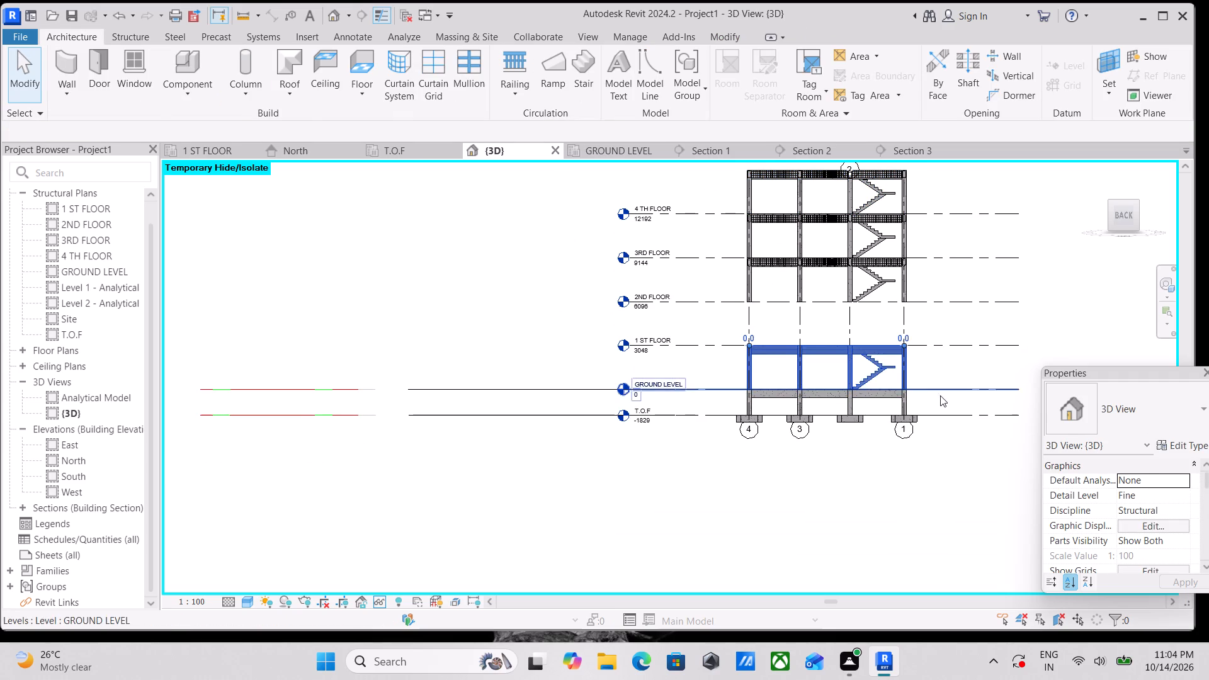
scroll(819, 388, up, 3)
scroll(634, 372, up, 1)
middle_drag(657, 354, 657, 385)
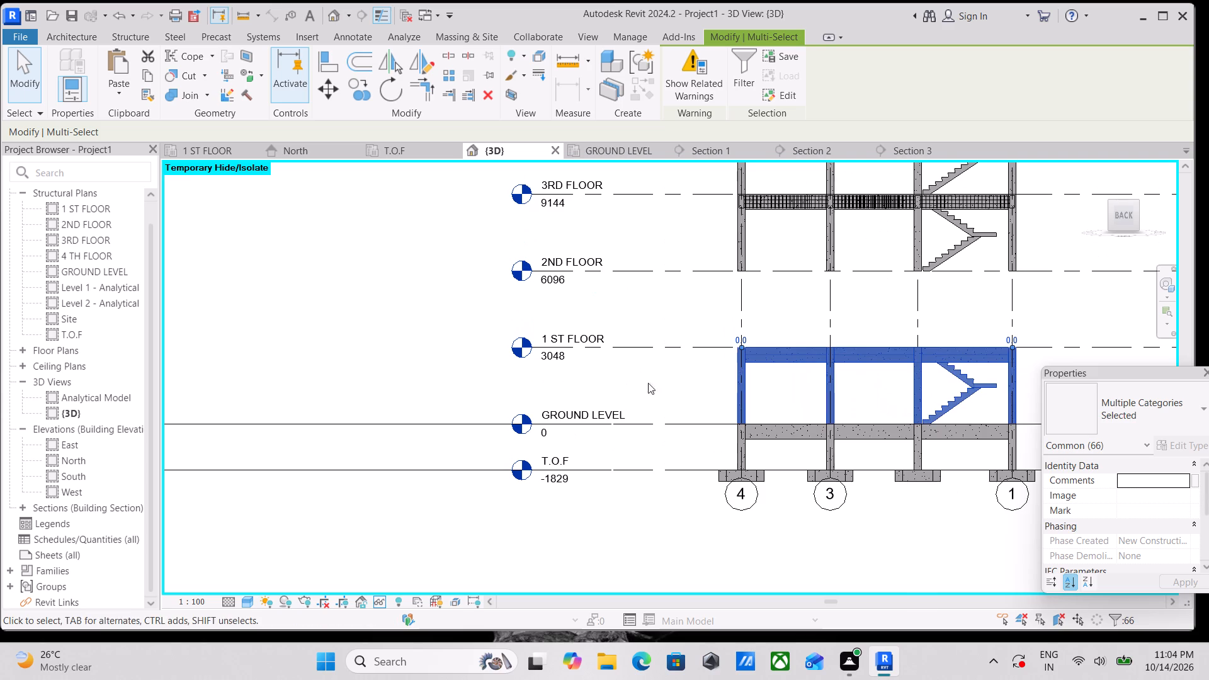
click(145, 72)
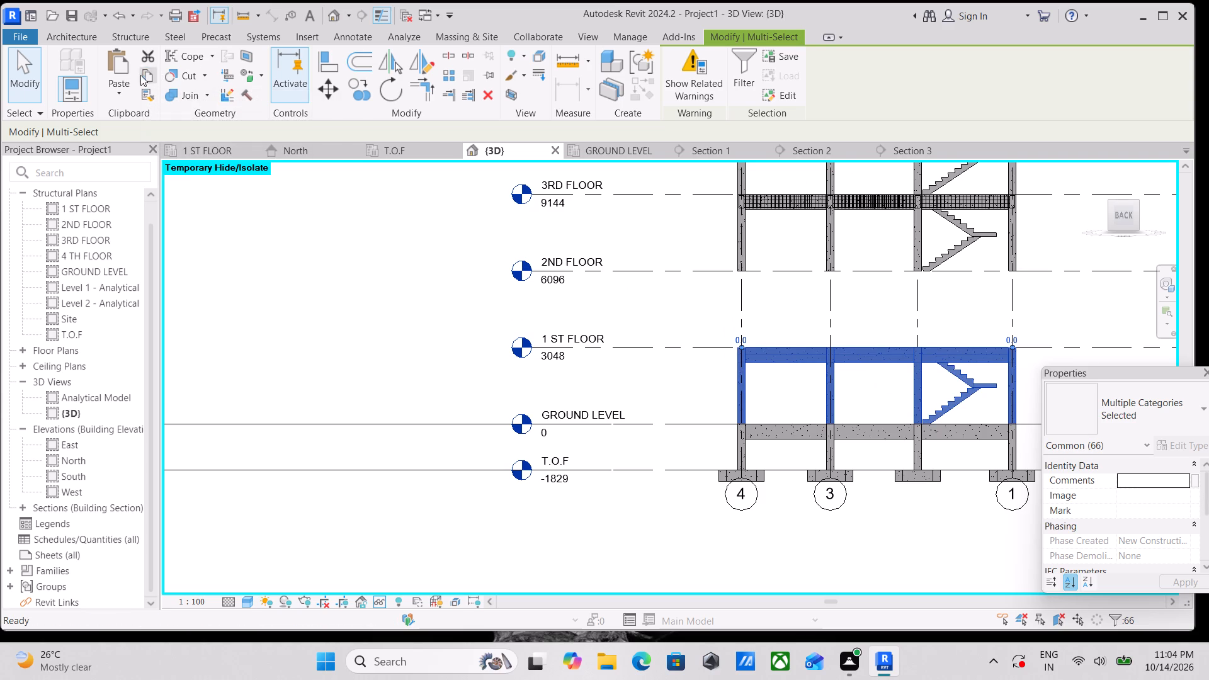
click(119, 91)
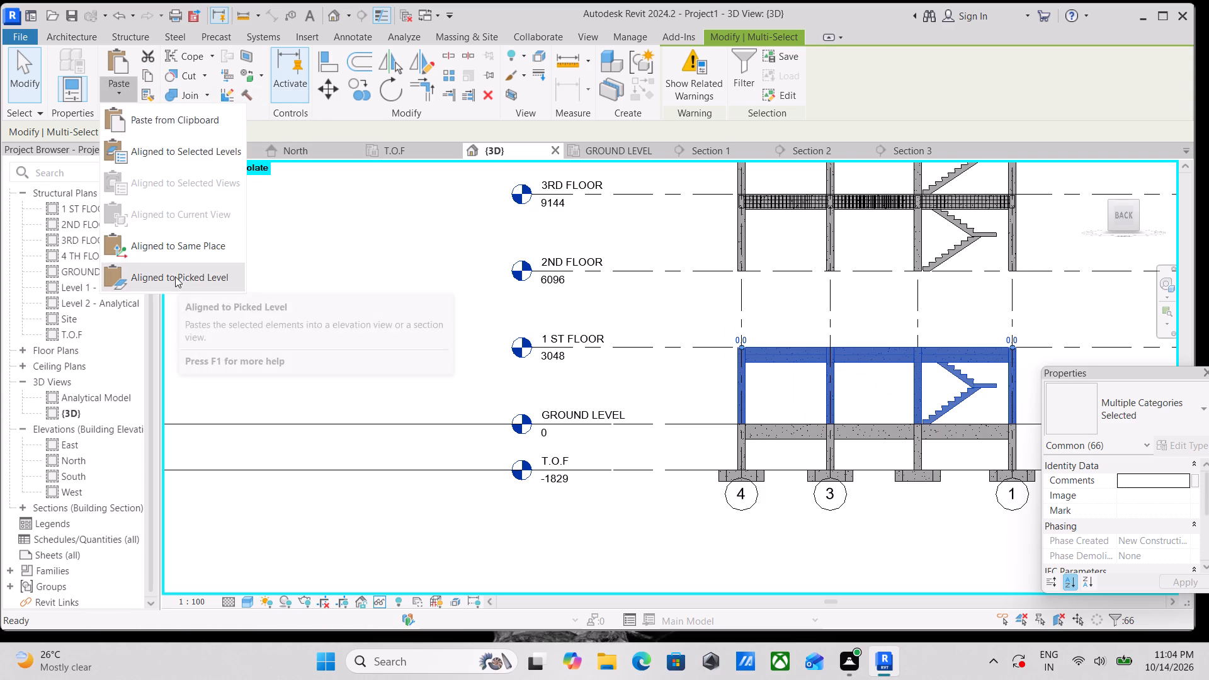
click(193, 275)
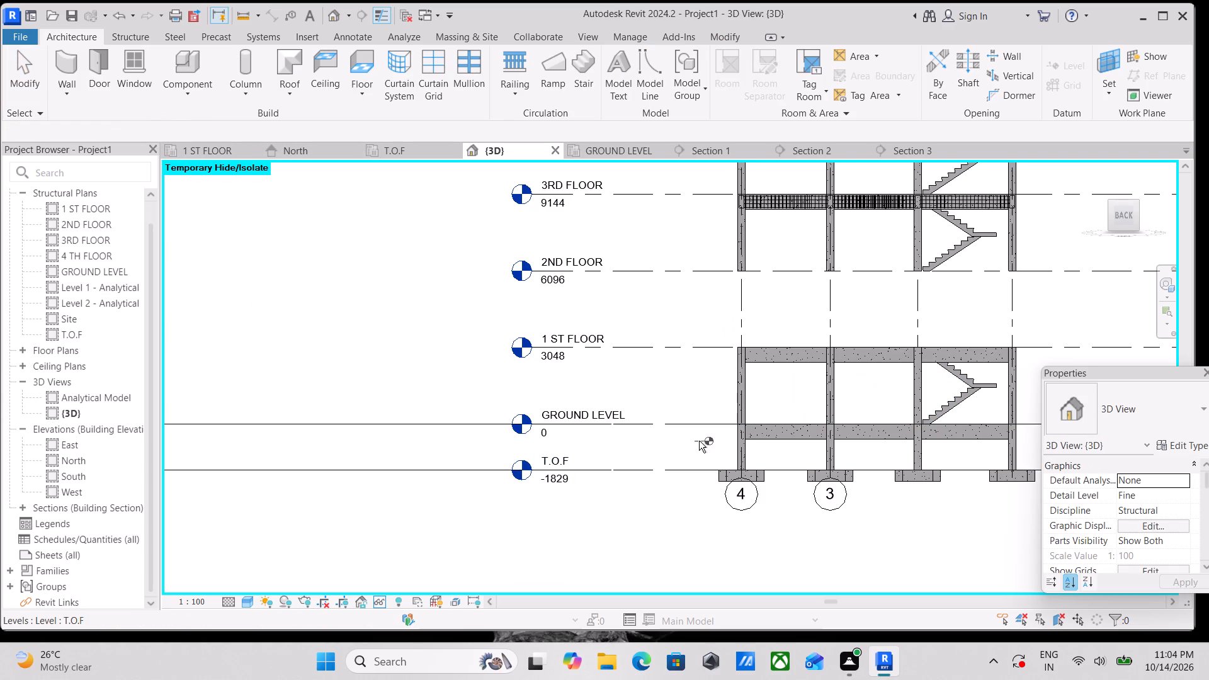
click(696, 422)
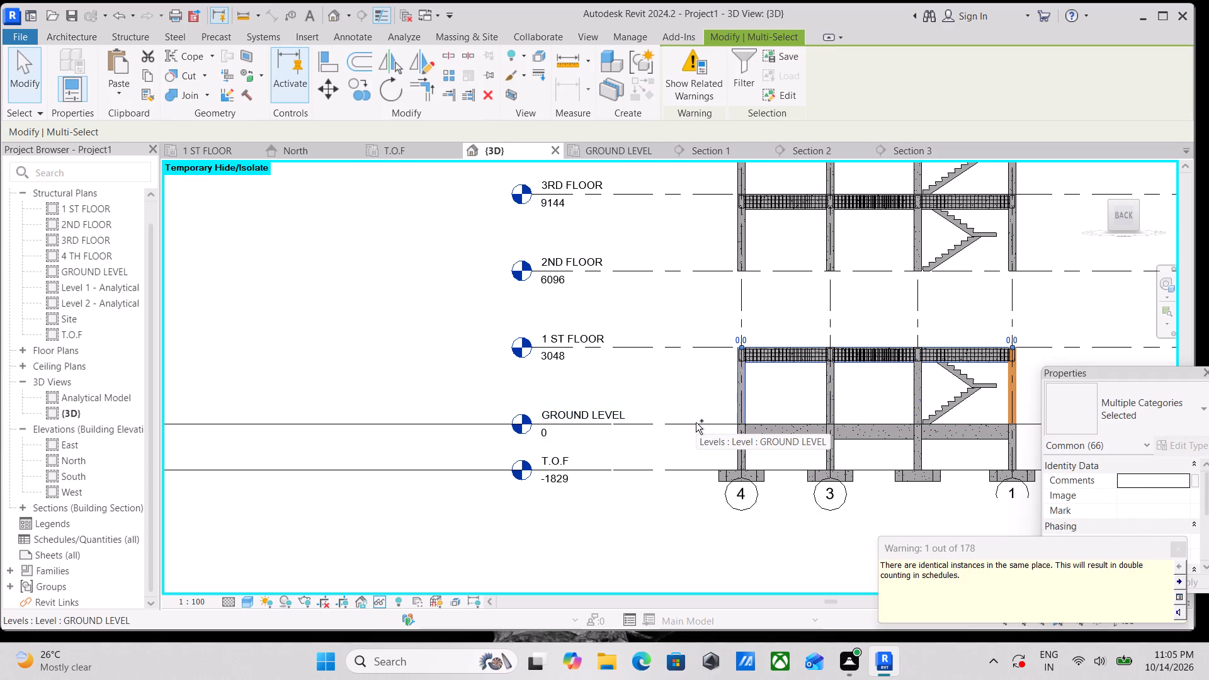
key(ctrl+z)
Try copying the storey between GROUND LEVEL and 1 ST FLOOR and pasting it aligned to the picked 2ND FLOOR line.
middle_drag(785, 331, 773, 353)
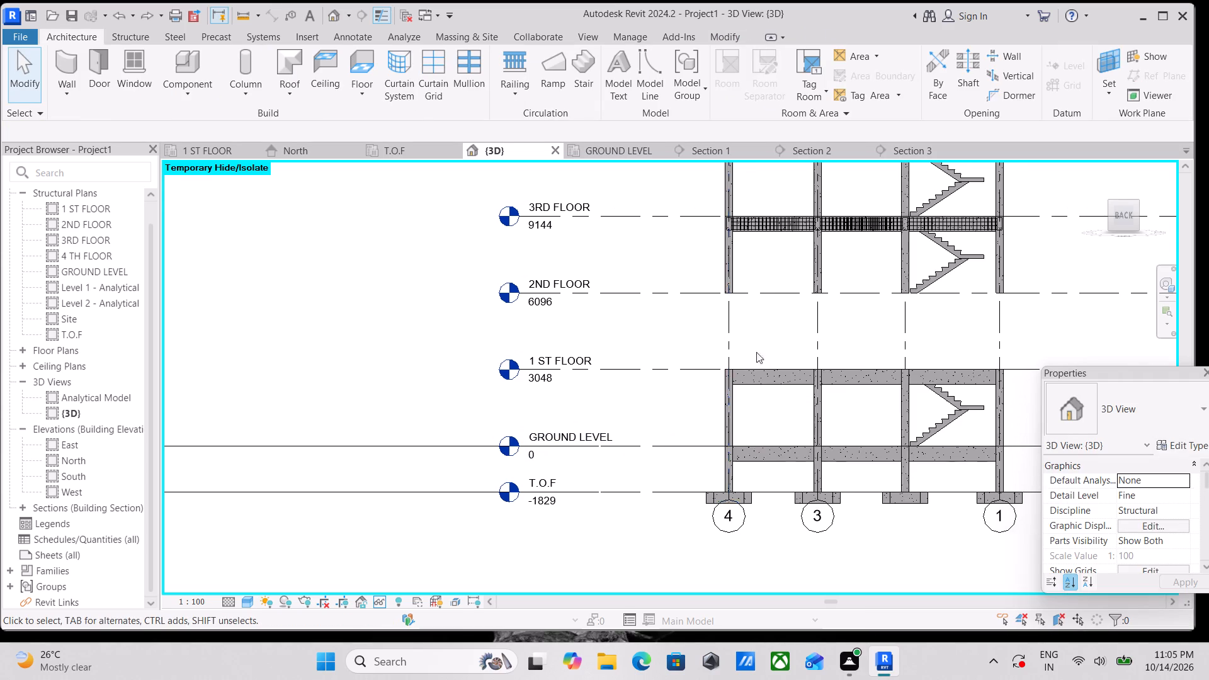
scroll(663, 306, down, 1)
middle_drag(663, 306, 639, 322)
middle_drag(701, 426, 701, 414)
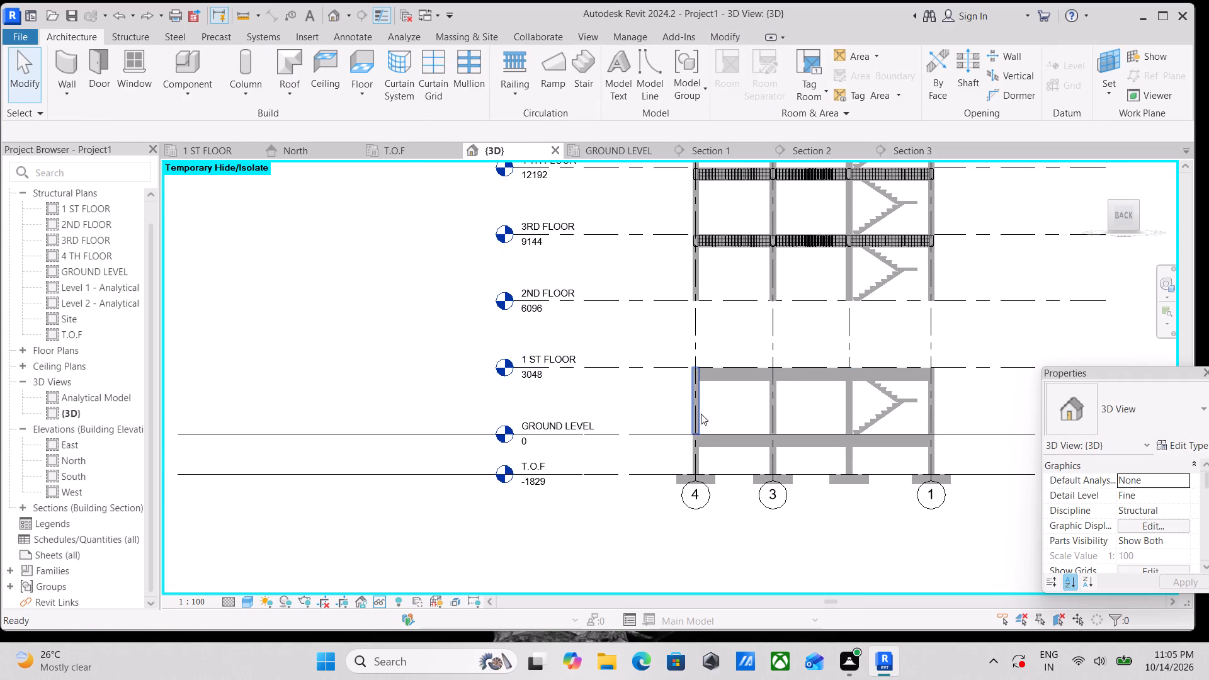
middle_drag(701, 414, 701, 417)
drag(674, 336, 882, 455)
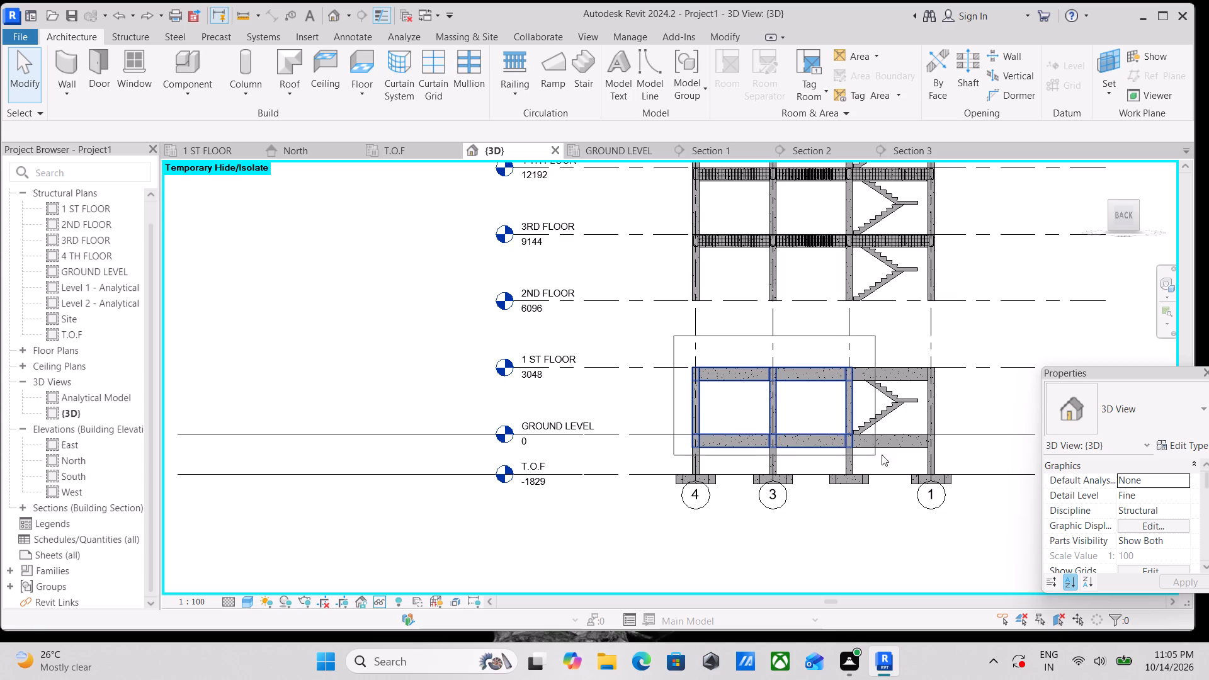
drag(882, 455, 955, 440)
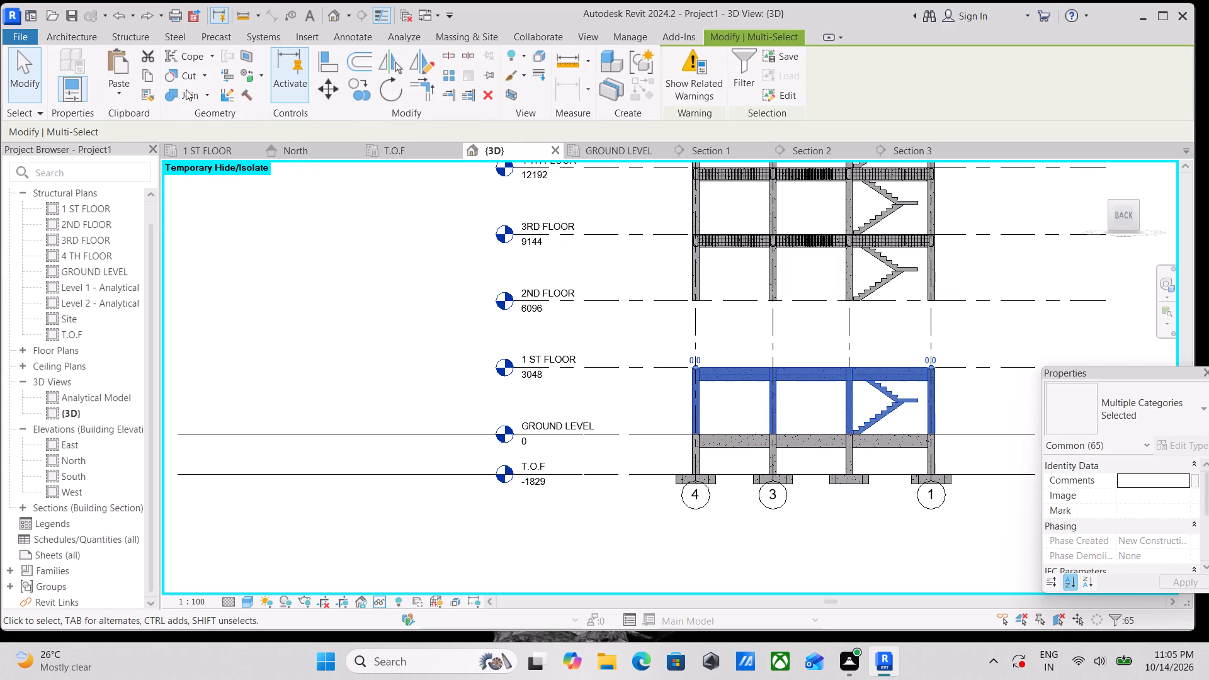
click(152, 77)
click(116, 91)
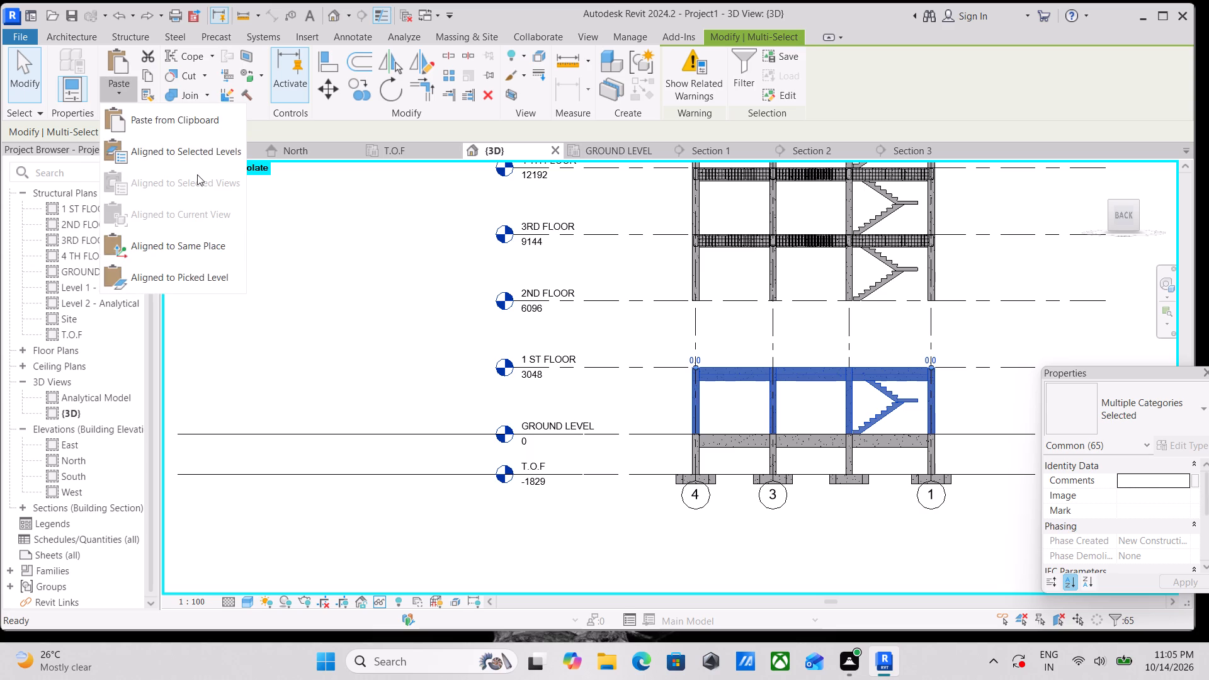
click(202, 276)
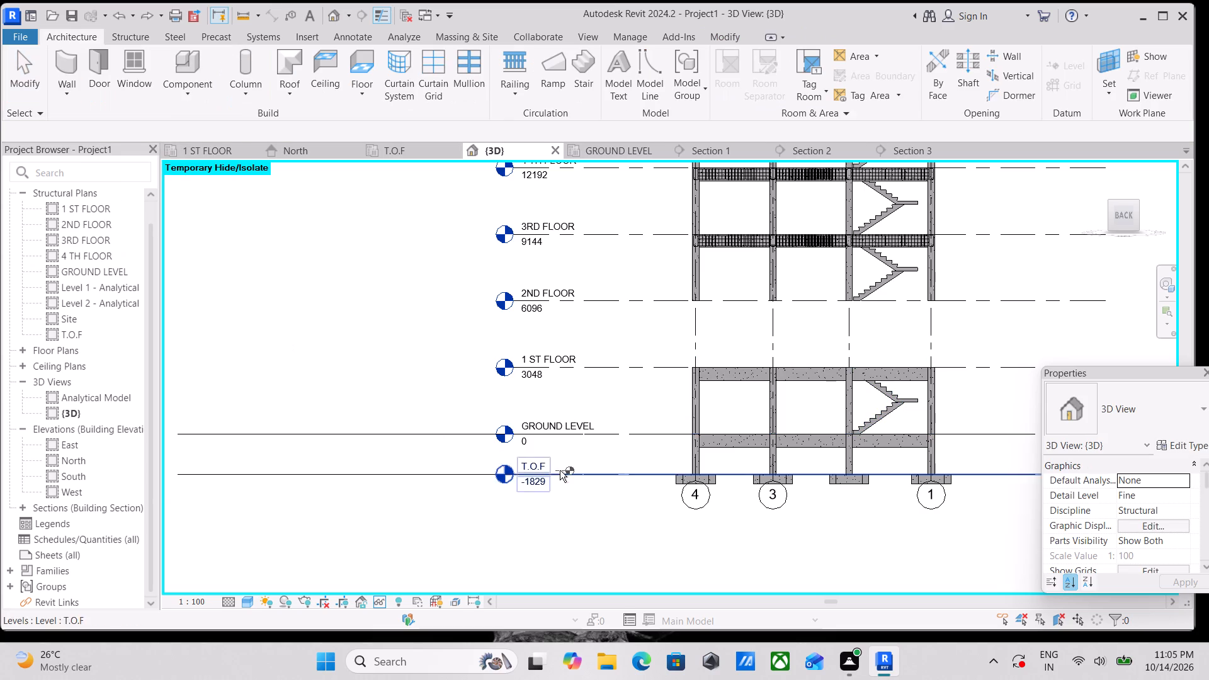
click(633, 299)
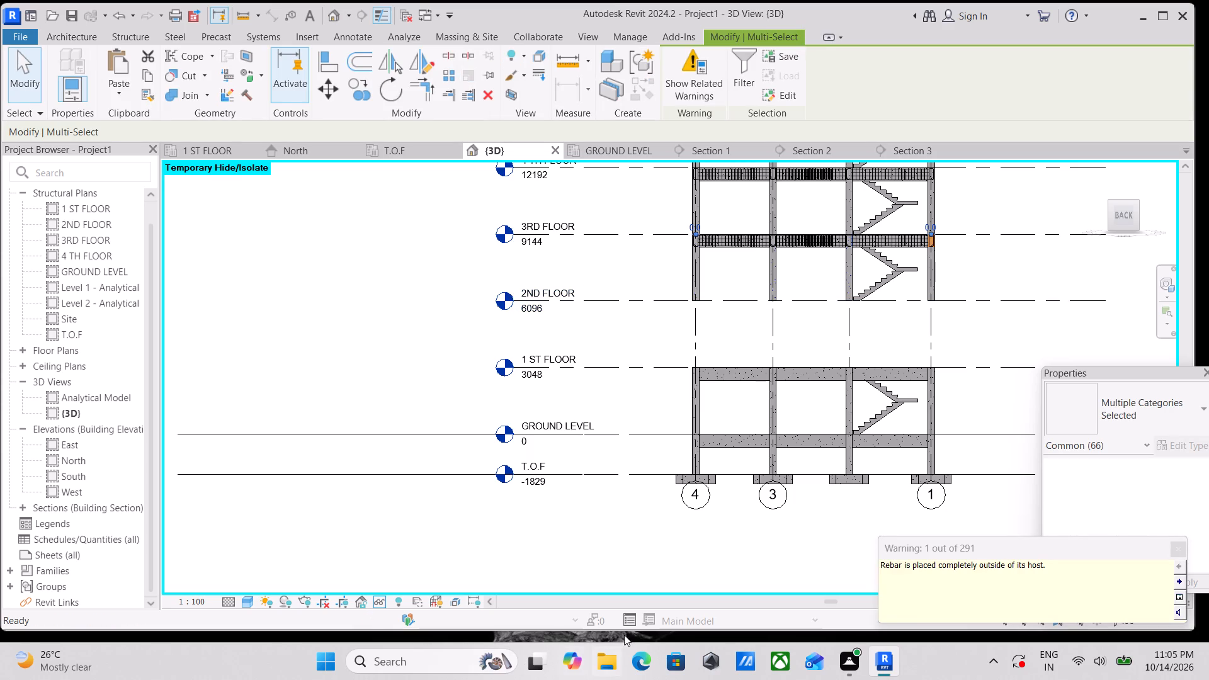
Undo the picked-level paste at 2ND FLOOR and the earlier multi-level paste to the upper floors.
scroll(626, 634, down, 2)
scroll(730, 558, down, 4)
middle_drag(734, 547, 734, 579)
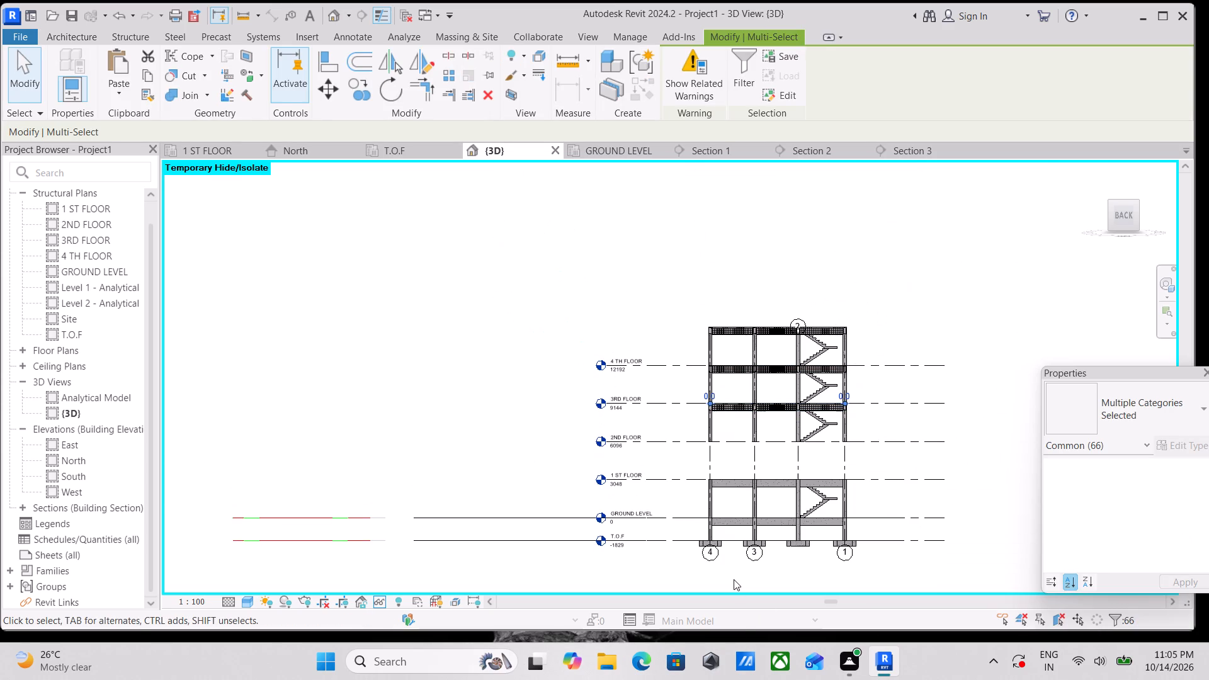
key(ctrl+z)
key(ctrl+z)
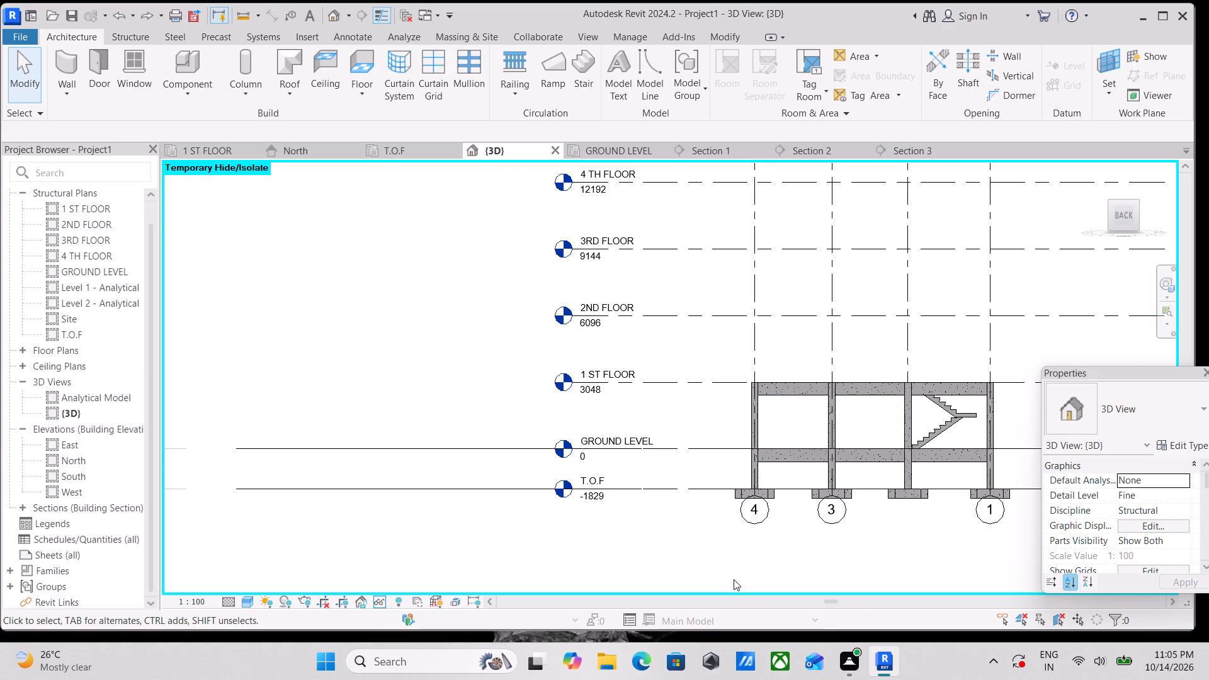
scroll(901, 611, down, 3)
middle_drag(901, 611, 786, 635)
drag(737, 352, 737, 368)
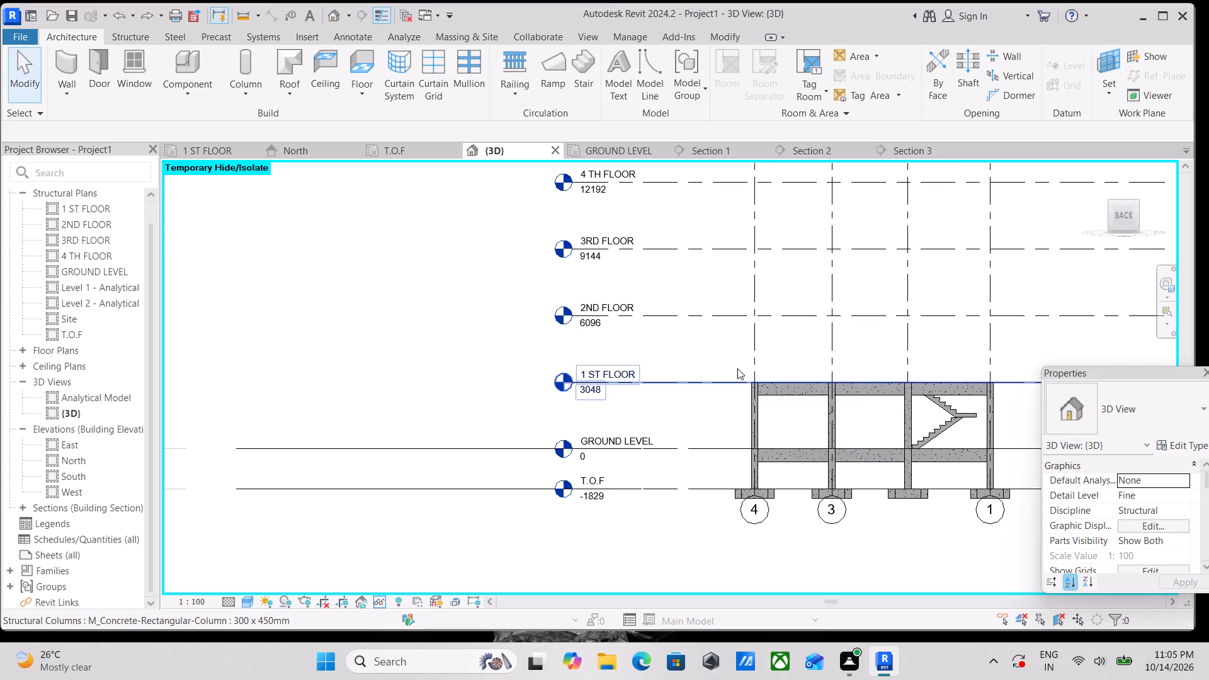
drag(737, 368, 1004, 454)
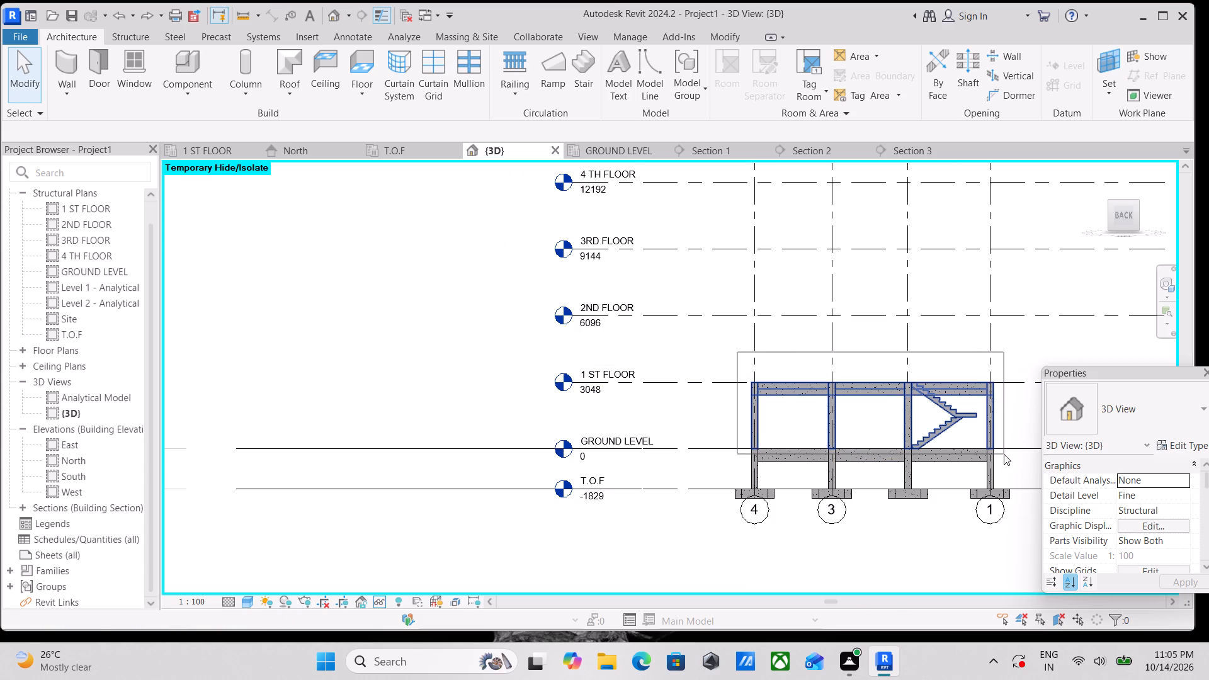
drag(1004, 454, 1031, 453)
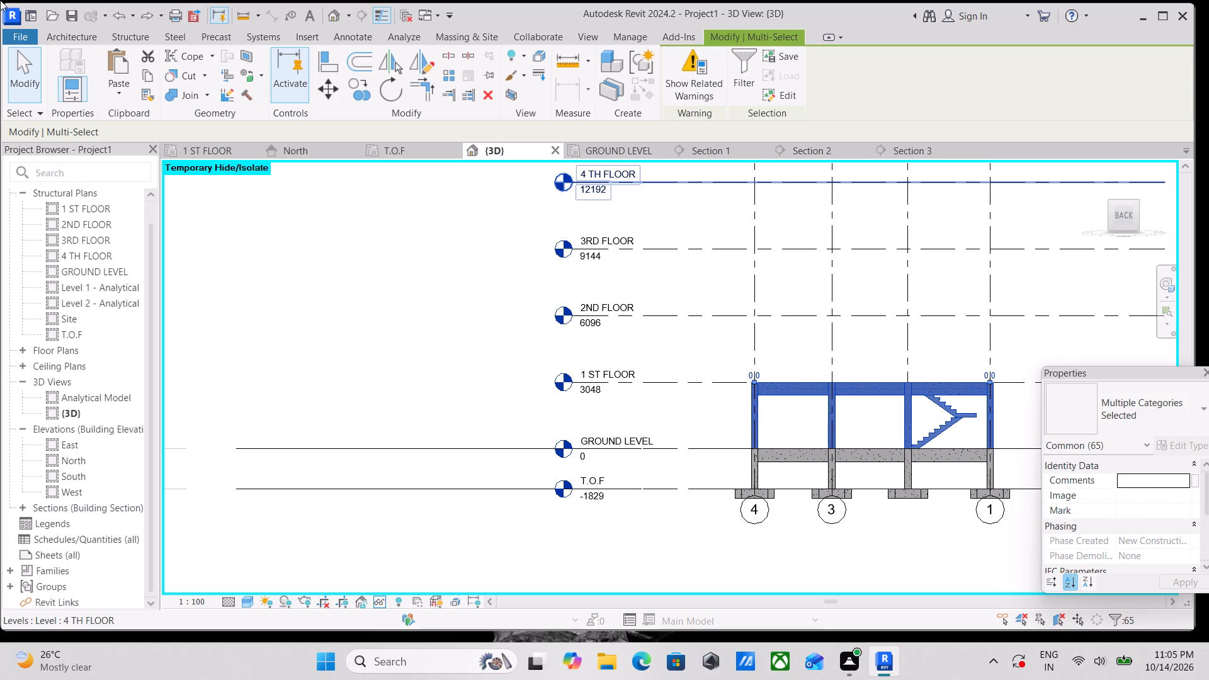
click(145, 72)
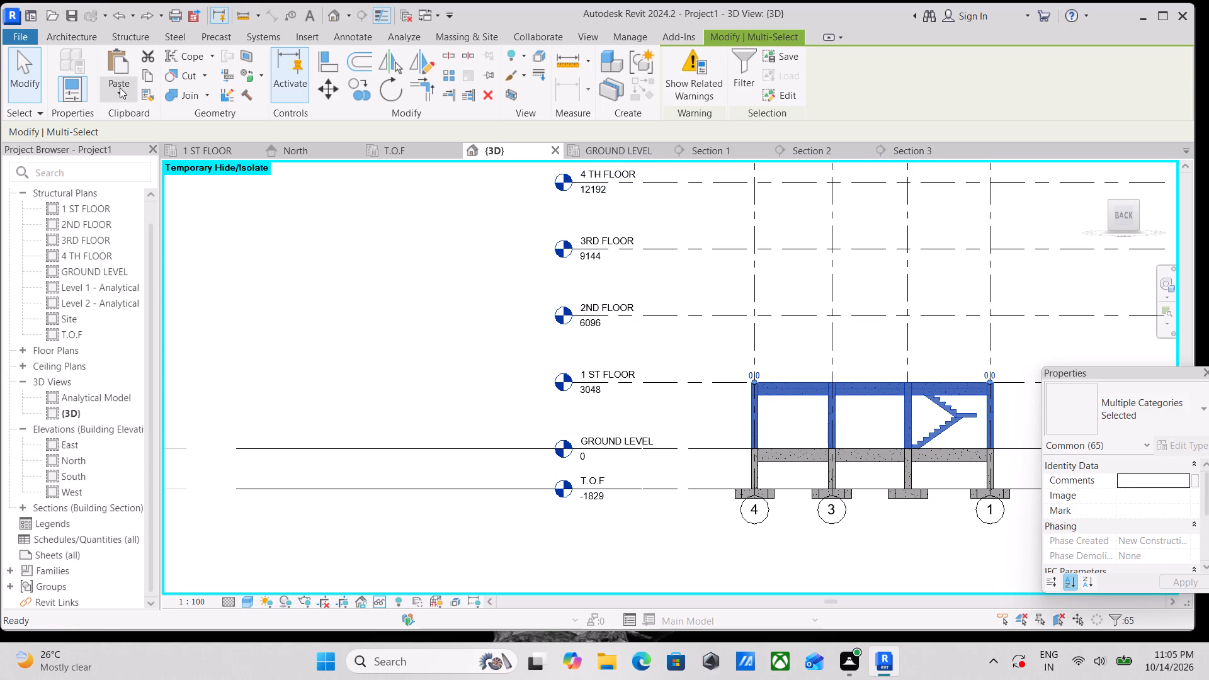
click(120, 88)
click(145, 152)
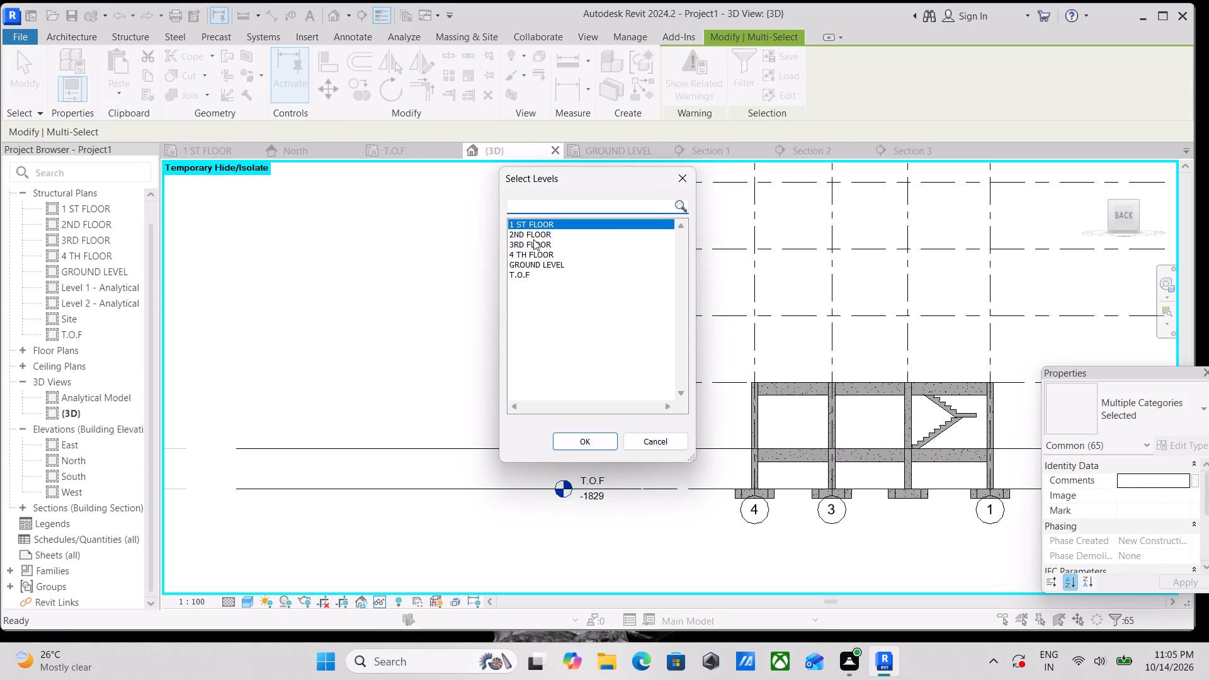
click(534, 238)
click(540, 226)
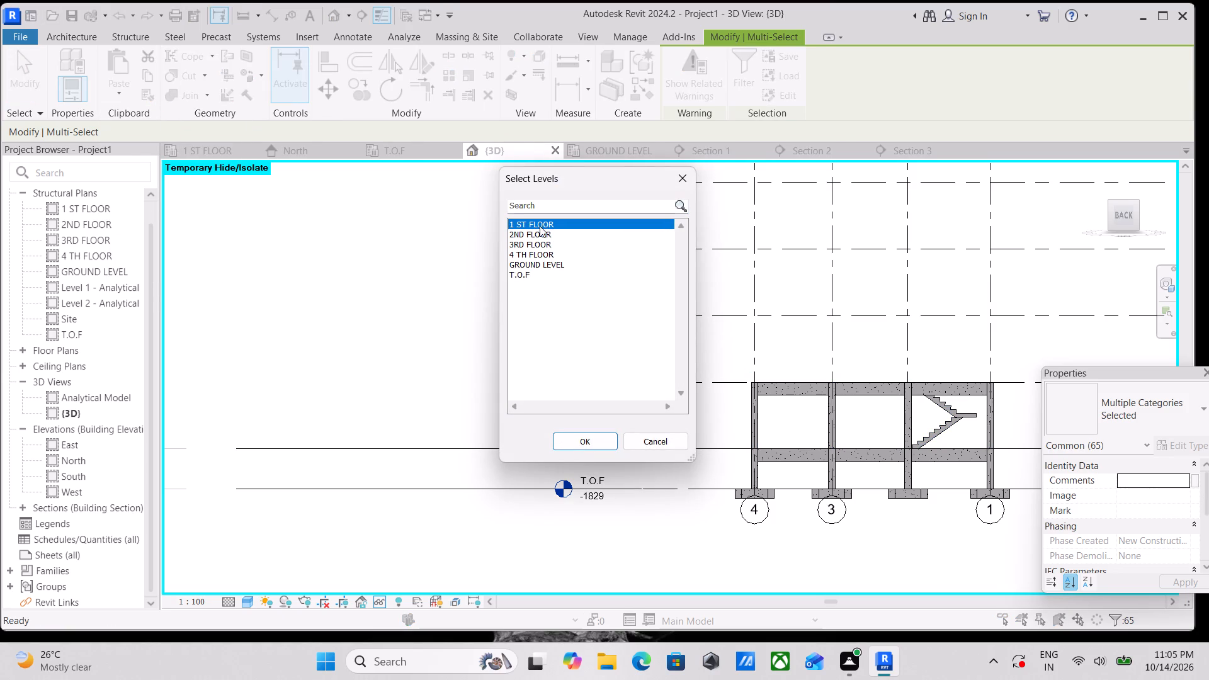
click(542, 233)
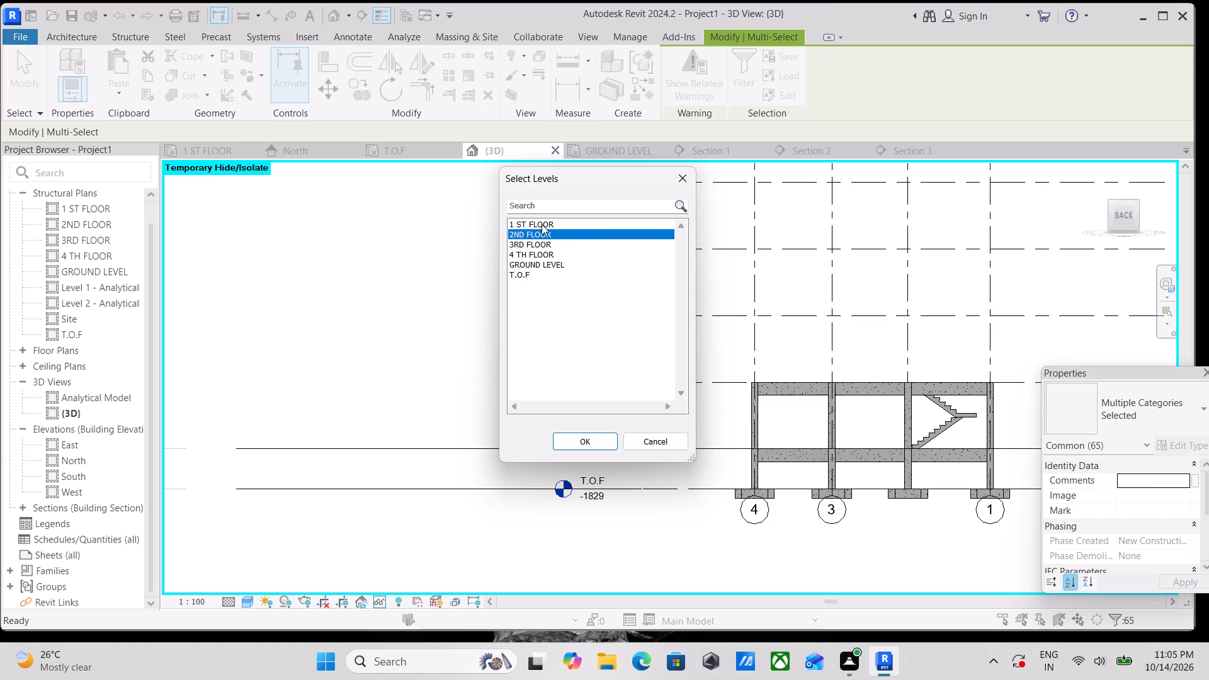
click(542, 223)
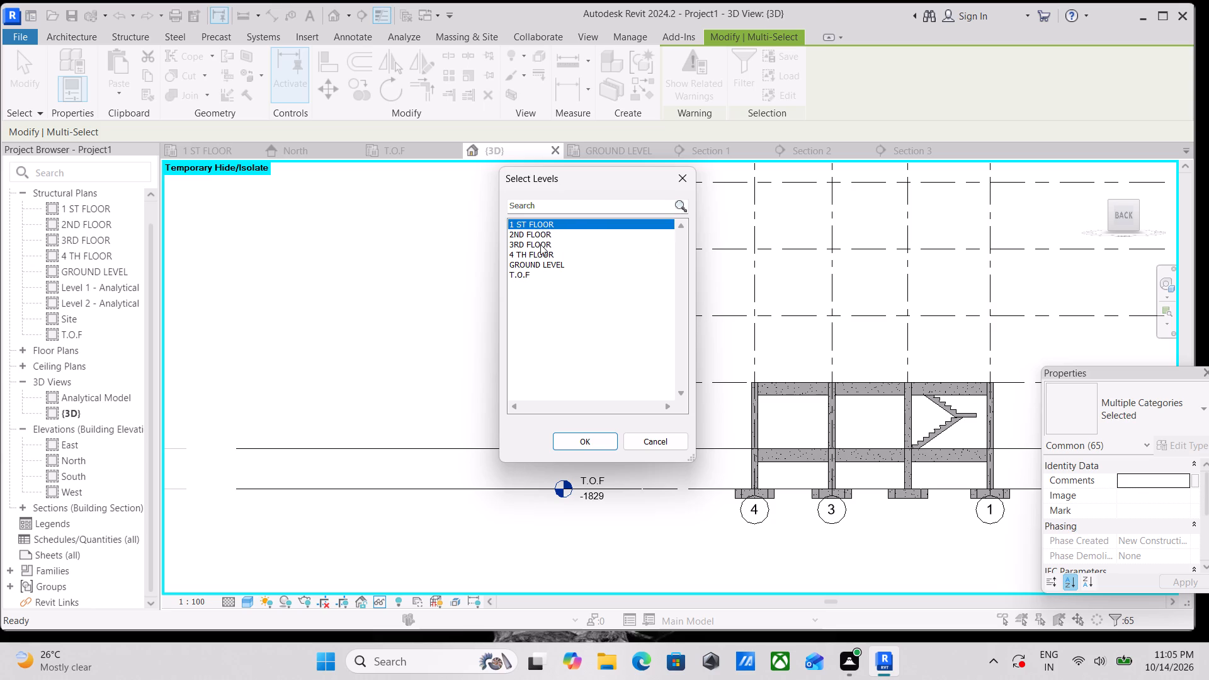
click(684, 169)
Copy the columns, beams, slab and stair between GROUND LEVEL and 1 ST FLOOR, pasting them aligned to 1 ST, 2ND, 3RD and 4 TH FLOOR.
middle_drag(737, 354, 680, 309)
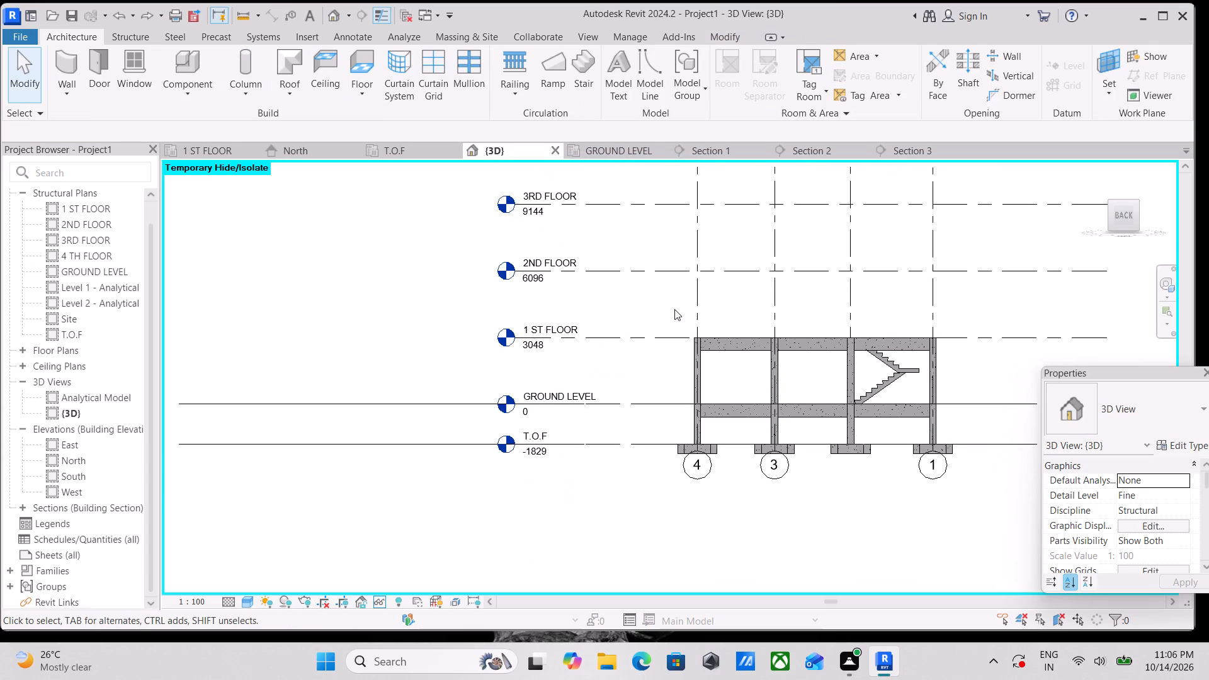
drag(674, 309, 950, 412)
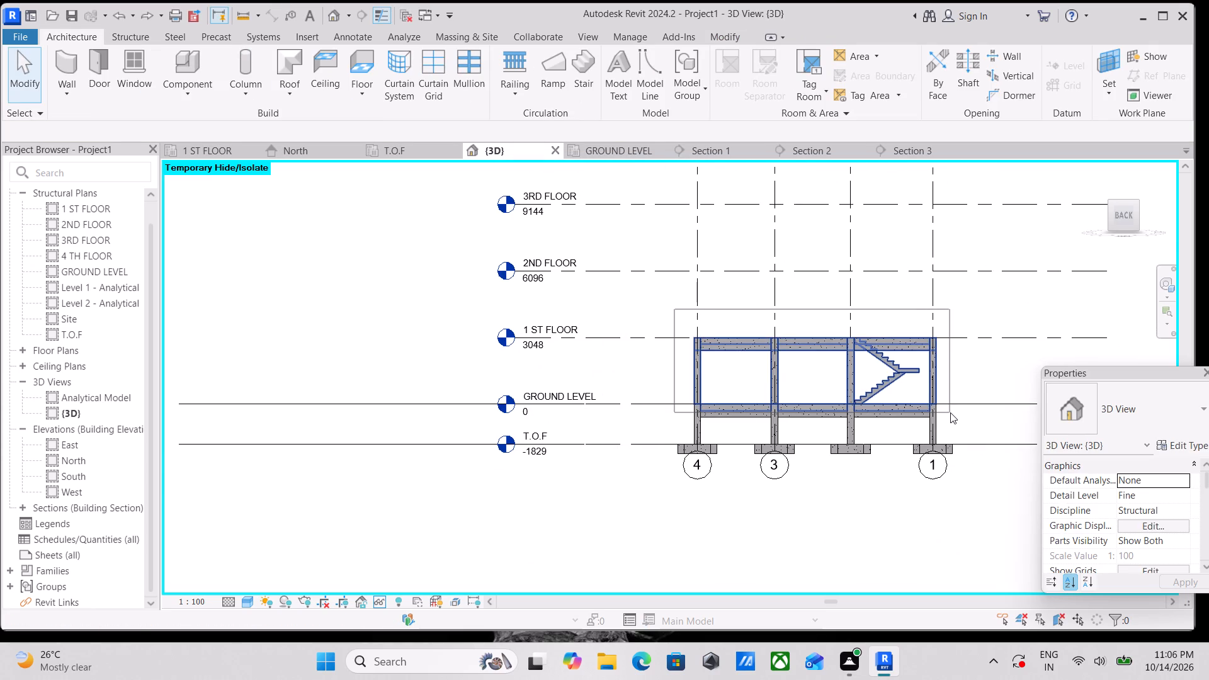
drag(950, 412, 952, 407)
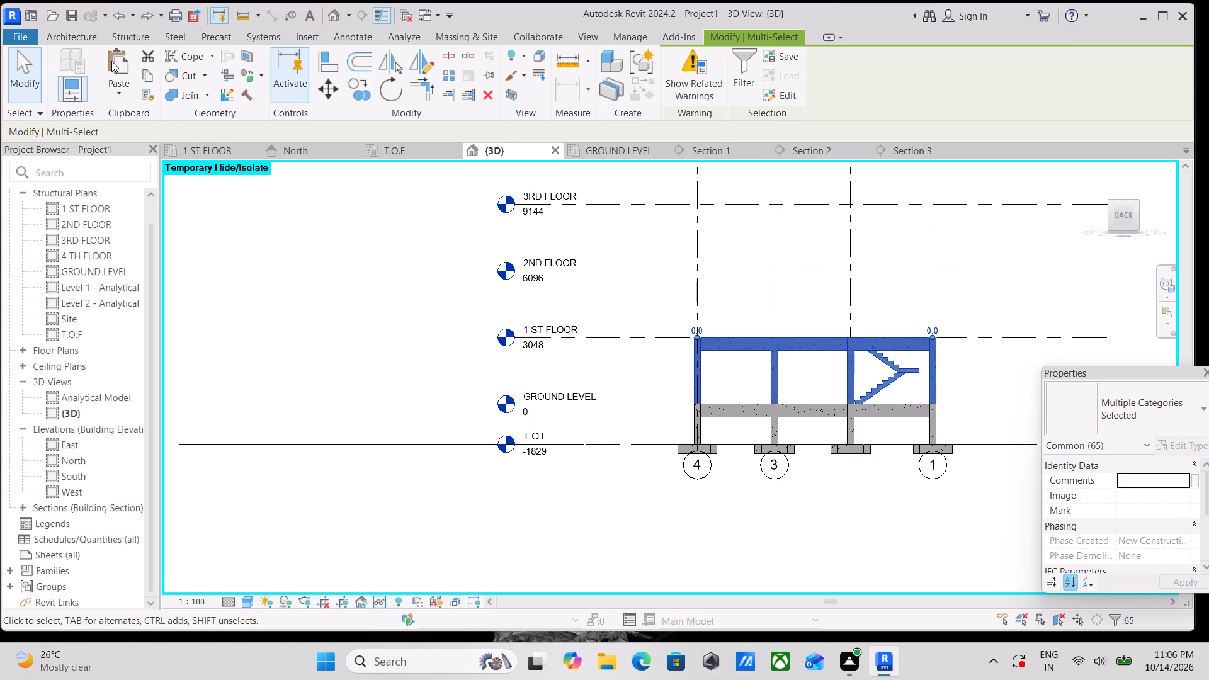
click(140, 77)
click(121, 96)
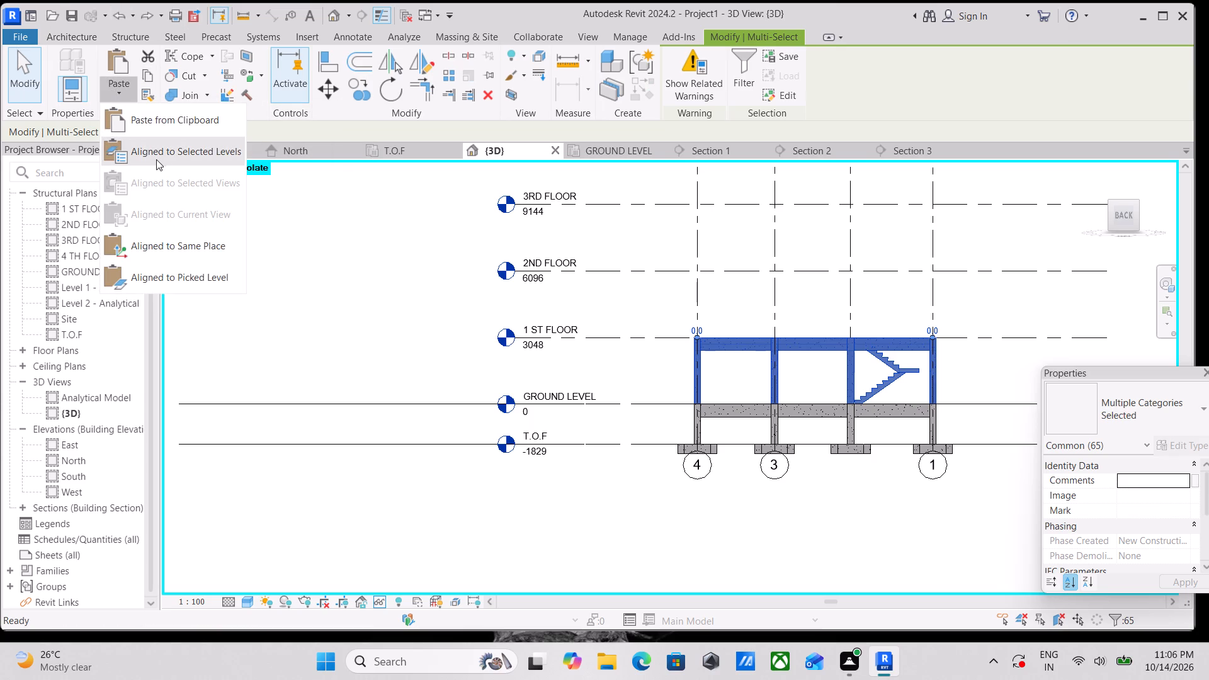
click(158, 157)
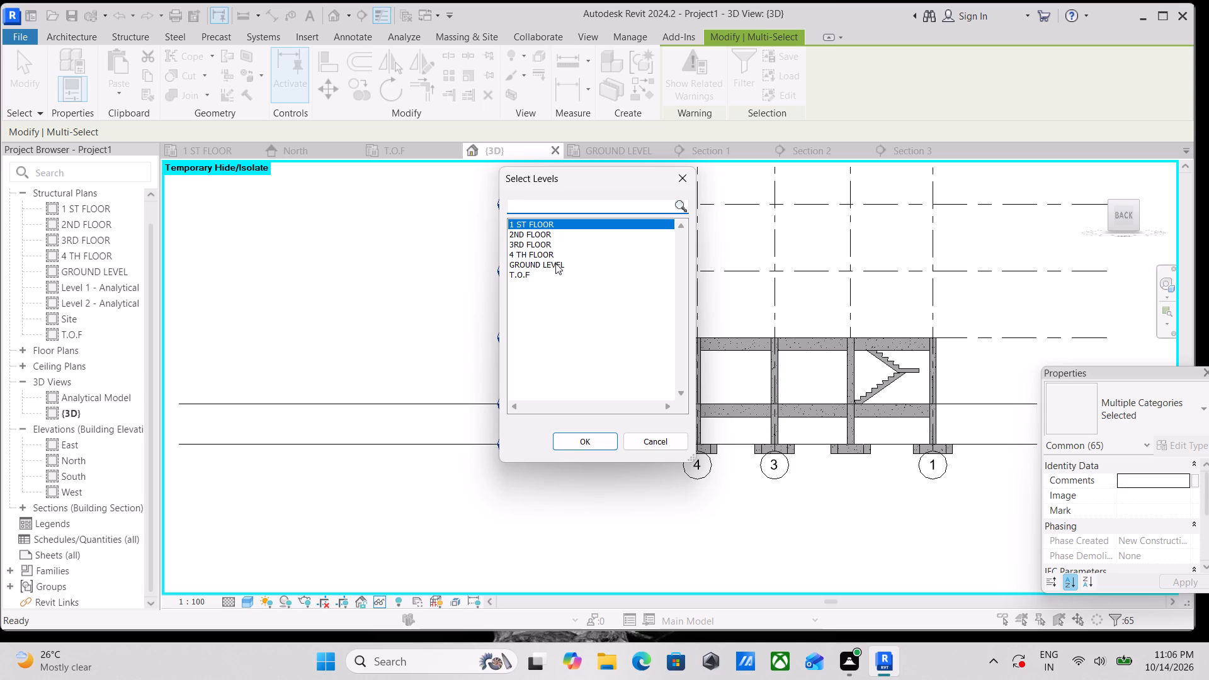
ctrl+click(542, 232)
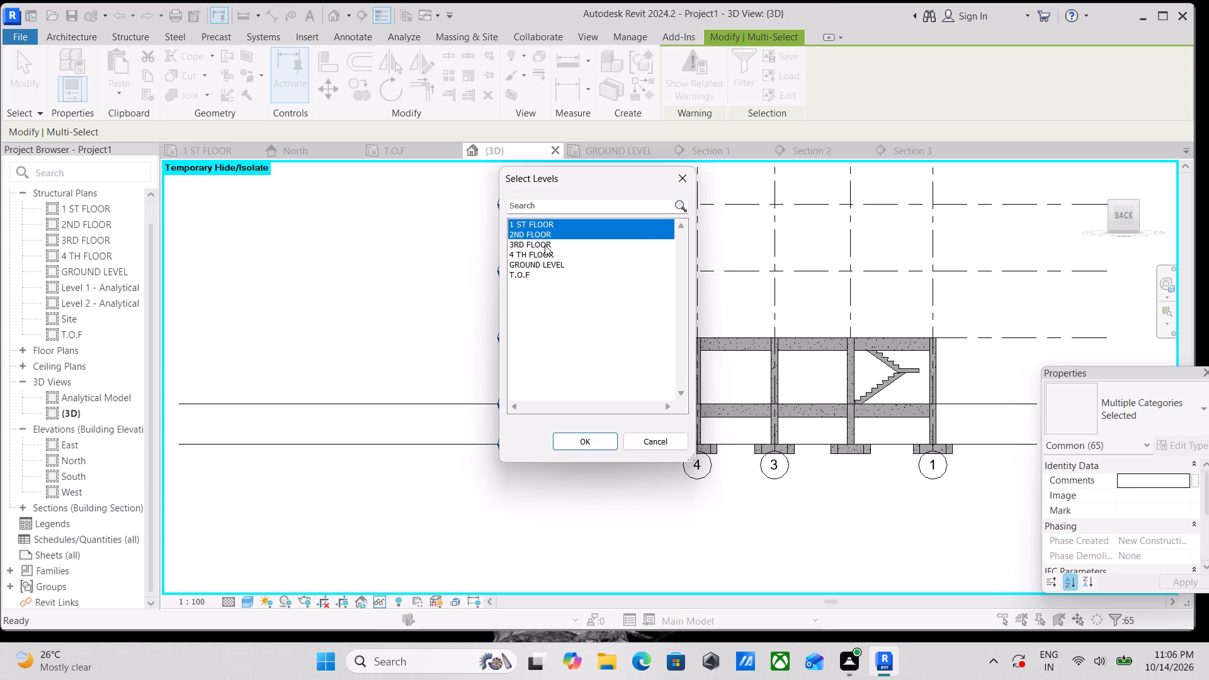
ctrl+click(545, 245)
ctrl+click(545, 254)
click(592, 436)
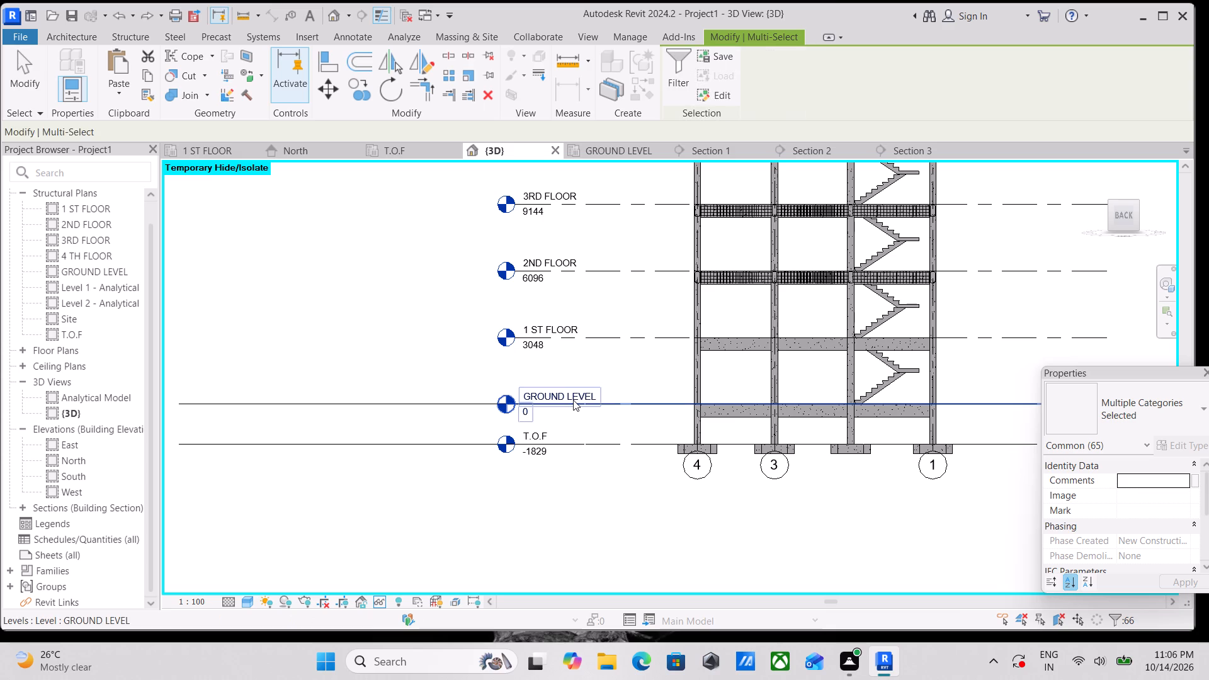
scroll(781, 417, down, 7)
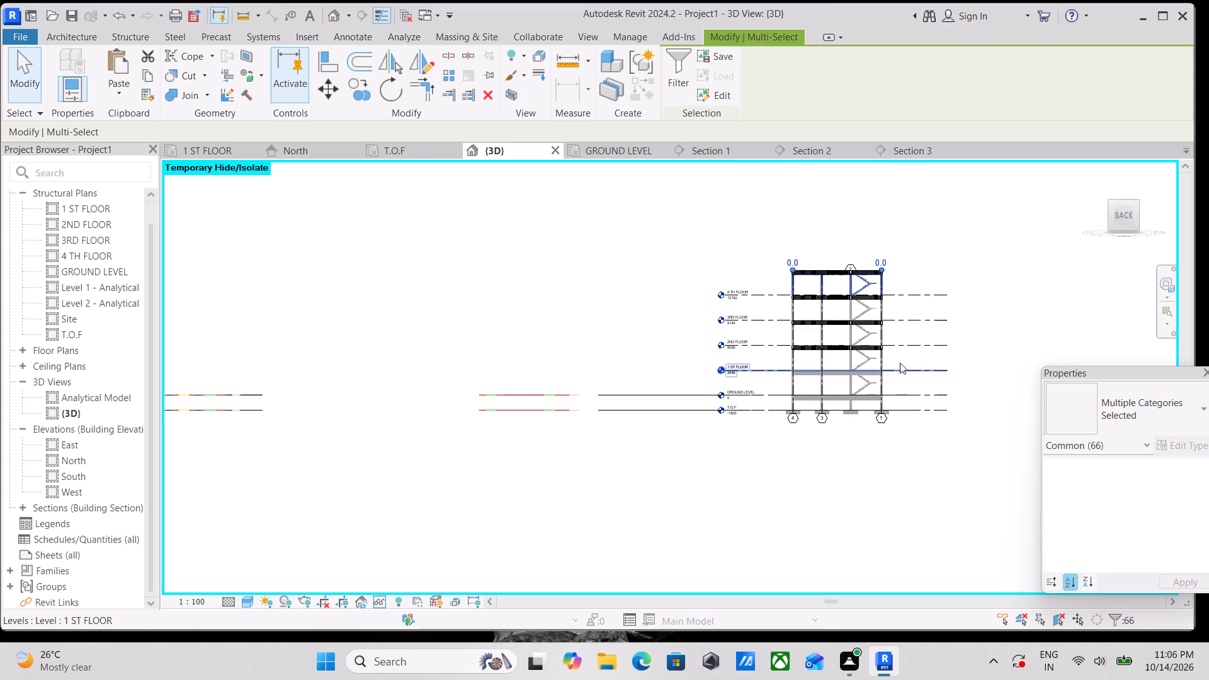
scroll(918, 336, up, 7)
scroll(888, 359, down, 1)
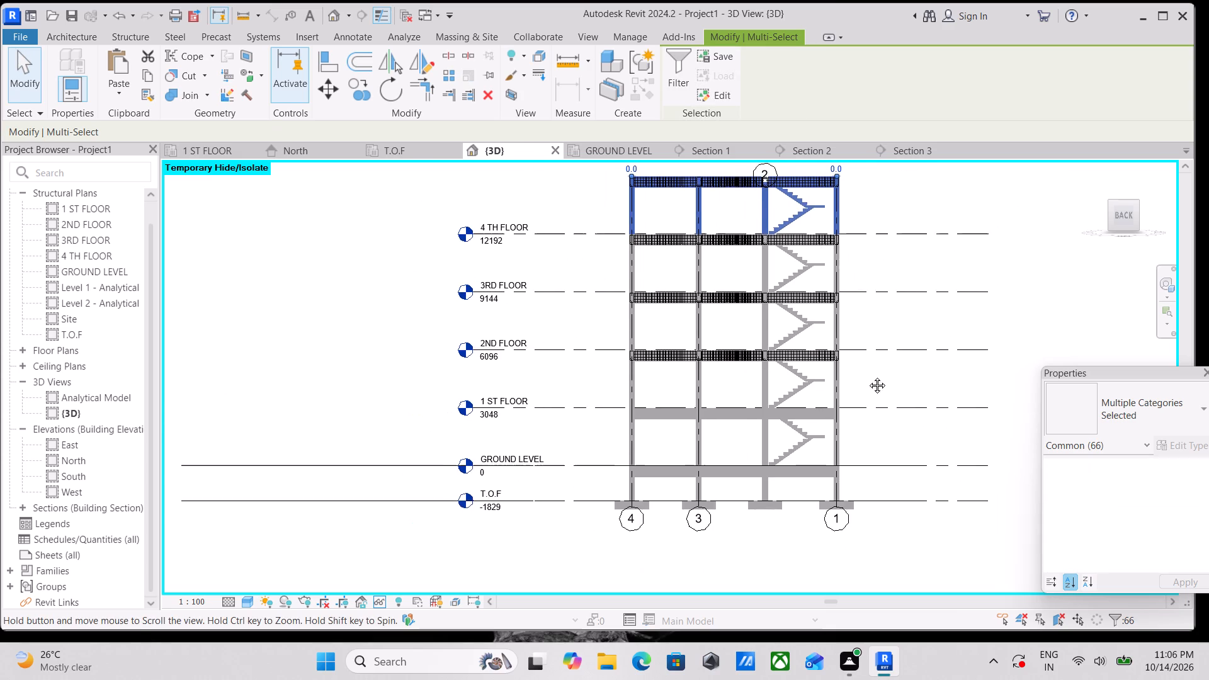
scroll(829, 397, down, 3)
key(Escape)
Select all instances of the 13M beam stirrup rebar and temporarily hide them in the 3D view.
scroll(830, 416, up, 2)
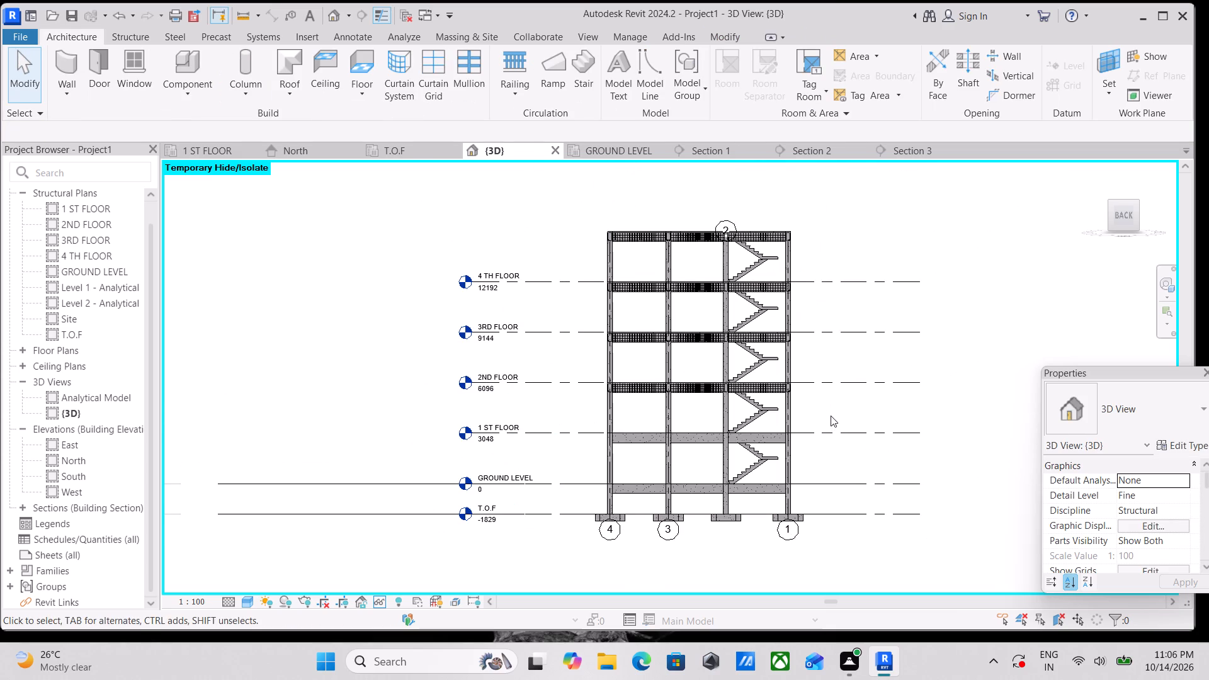
shift+middle_drag(817, 441, 708, 487)
scroll(644, 361, up, 3)
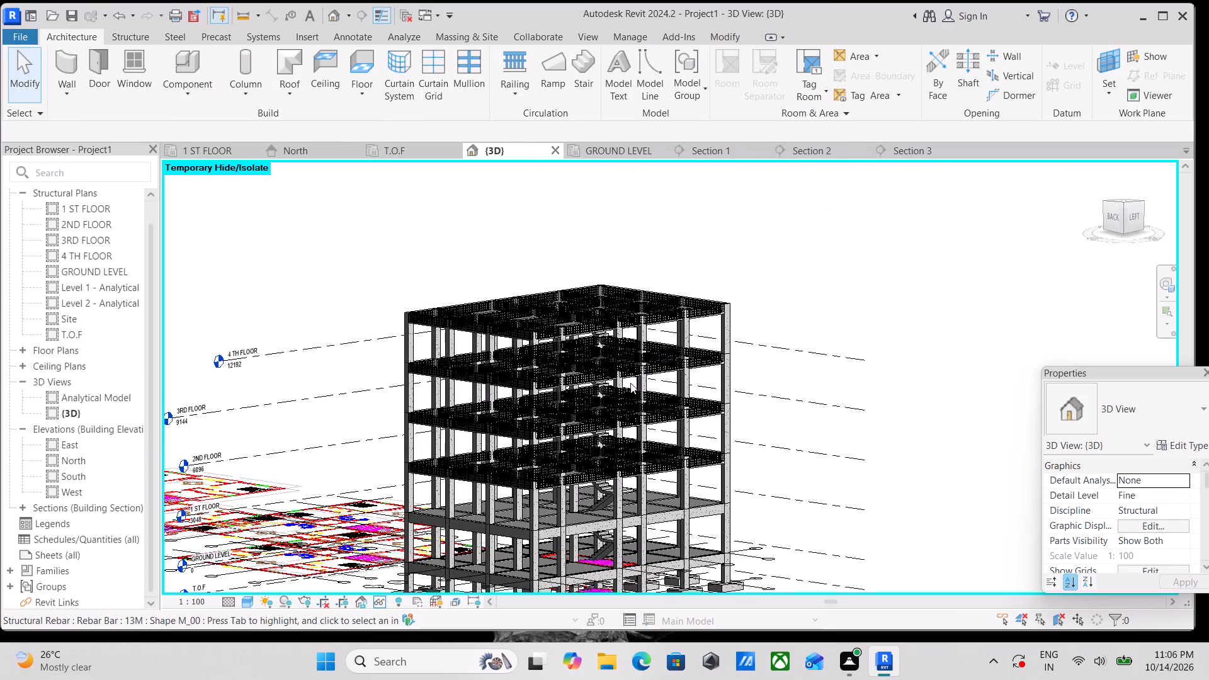
middle_drag(630, 383, 662, 283)
scroll(613, 377, up, 4)
click(574, 343)
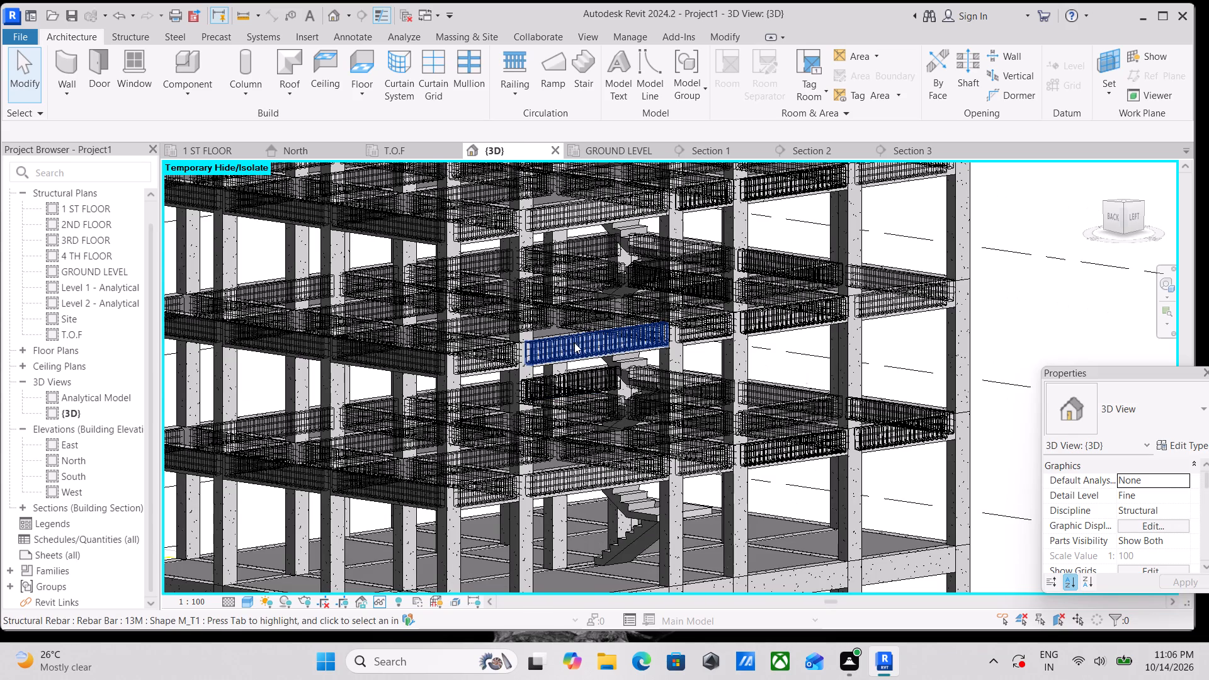
text(SA)
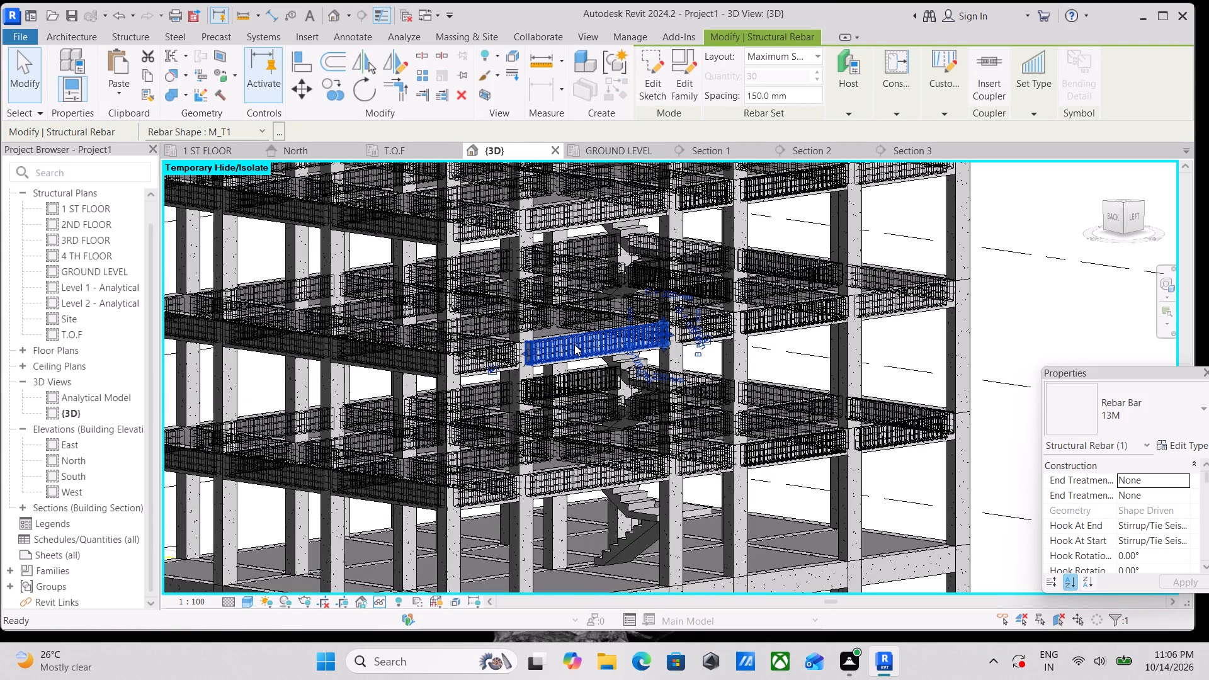
text(HH)
Examine the copied storeys, roof slab, beams and stairs of the full structure from above and from several sides.
scroll(574, 344, down, 6)
middle_drag(593, 345, 771, 309)
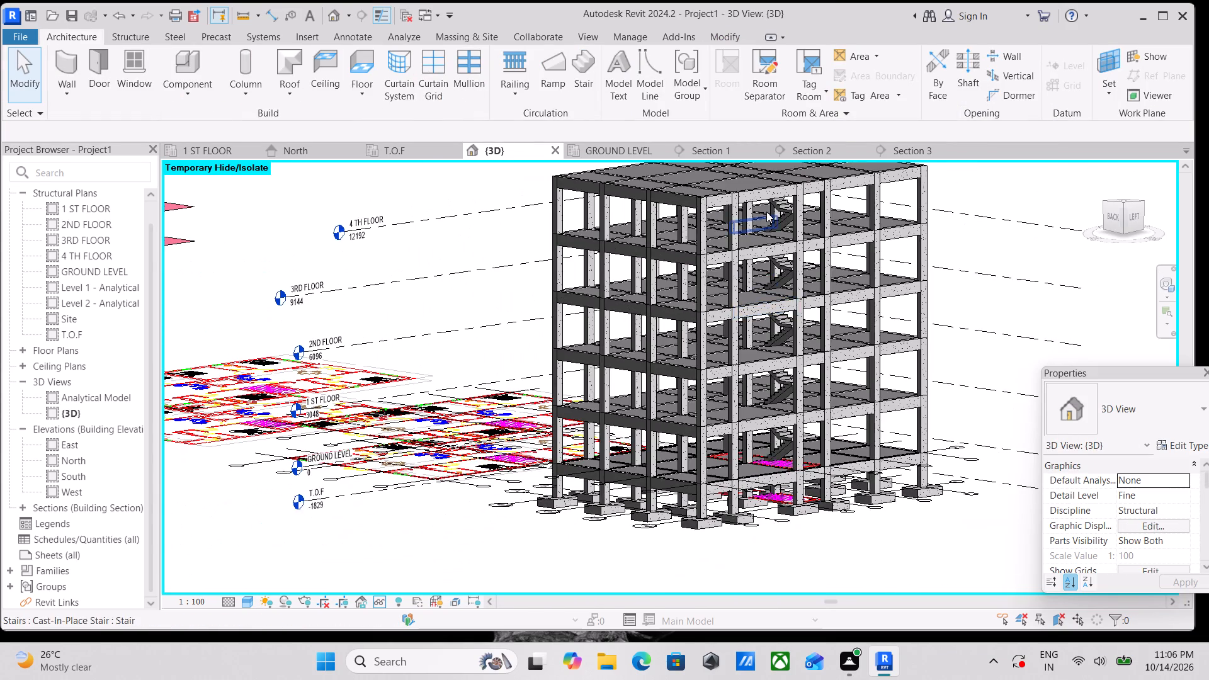
middle_drag(766, 212, 772, 269)
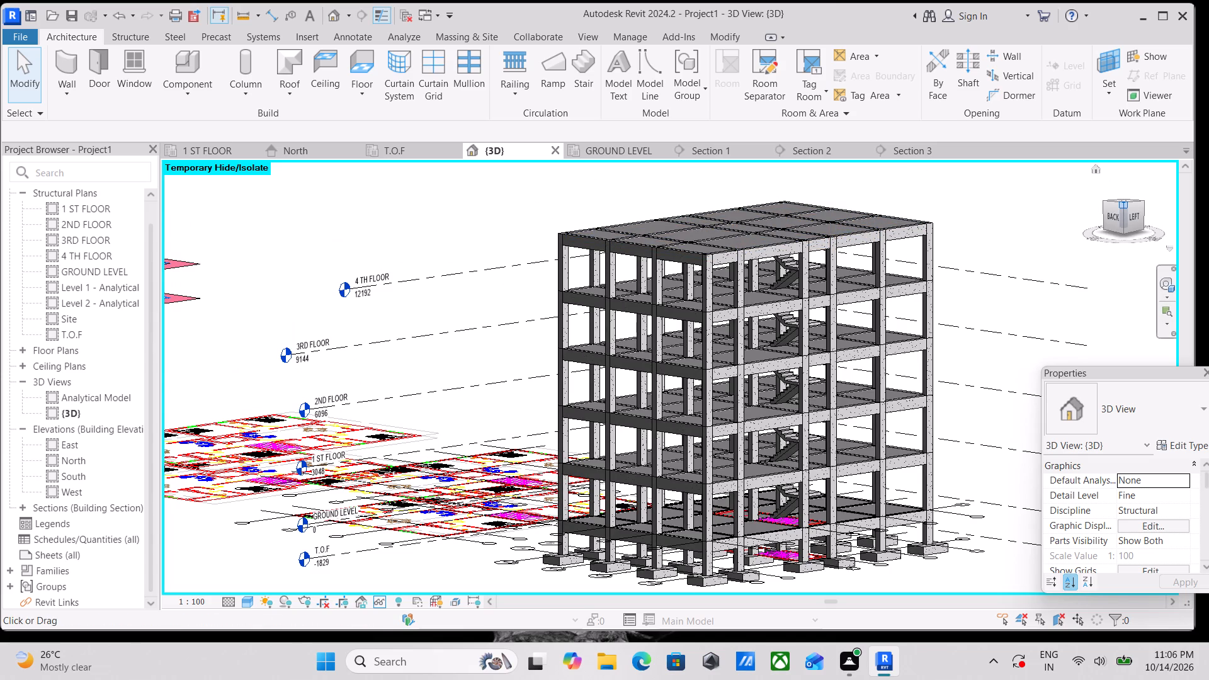
click(1126, 205)
click(1124, 205)
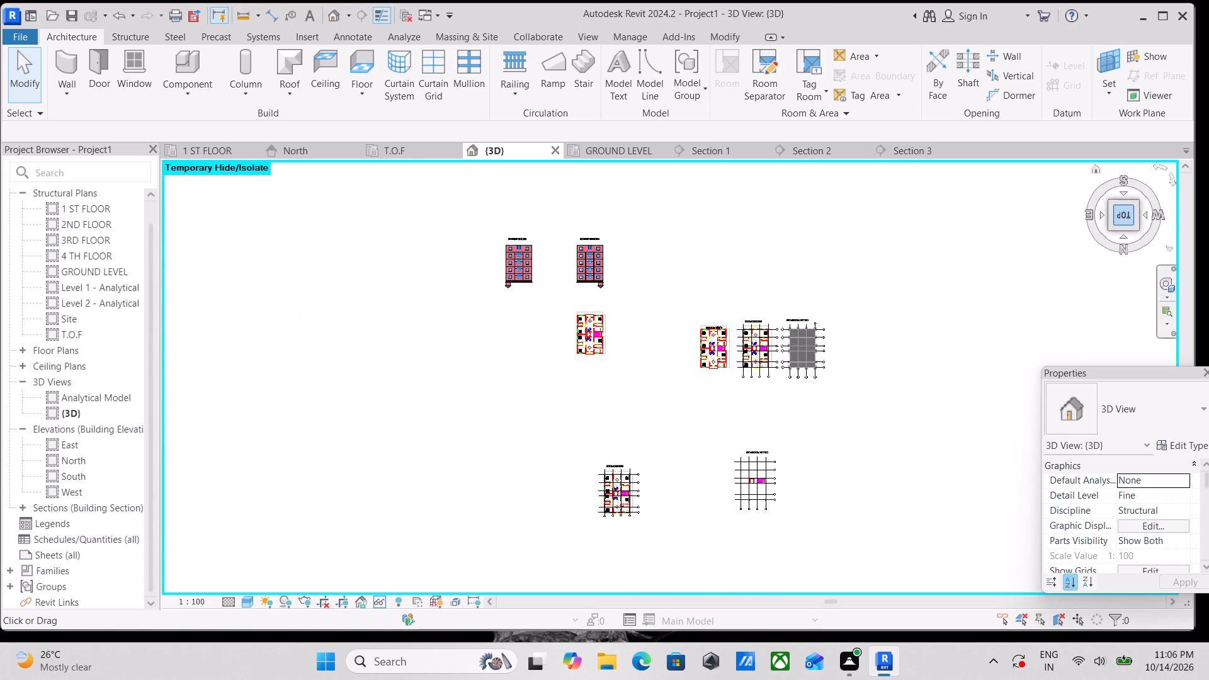
scroll(869, 372, up, 4)
scroll(916, 243, up, 3)
scroll(939, 337, up, 8)
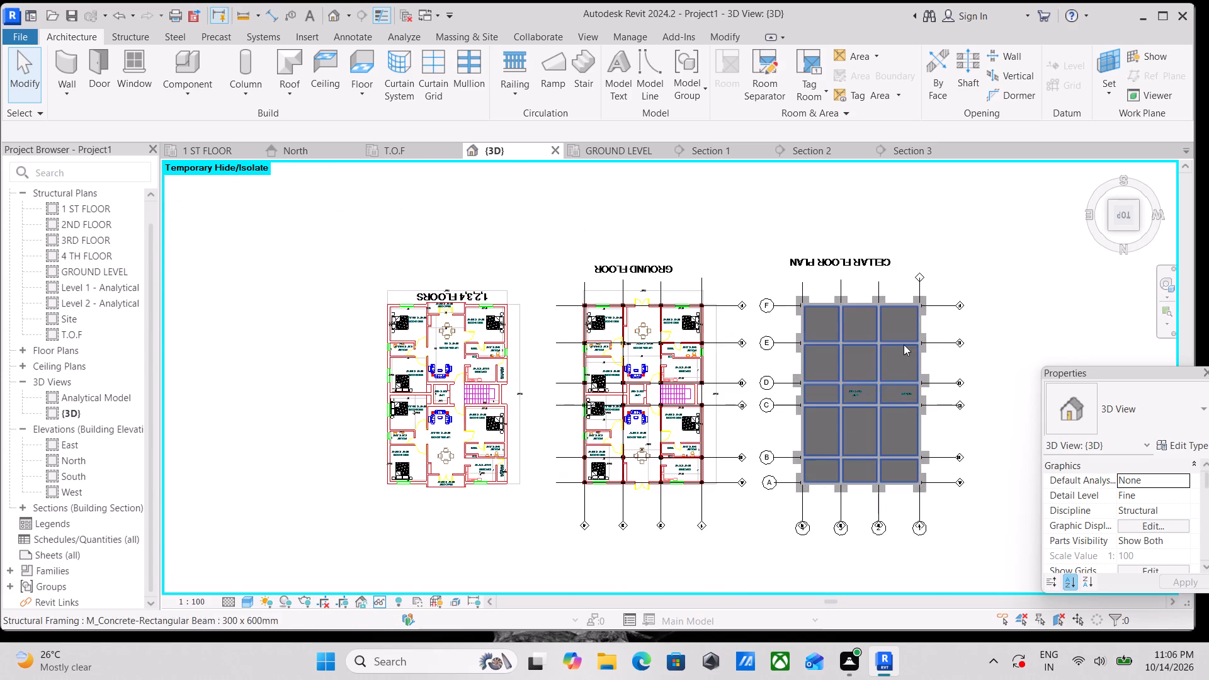
scroll(851, 285, up, 1)
scroll(868, 298, down, 3)
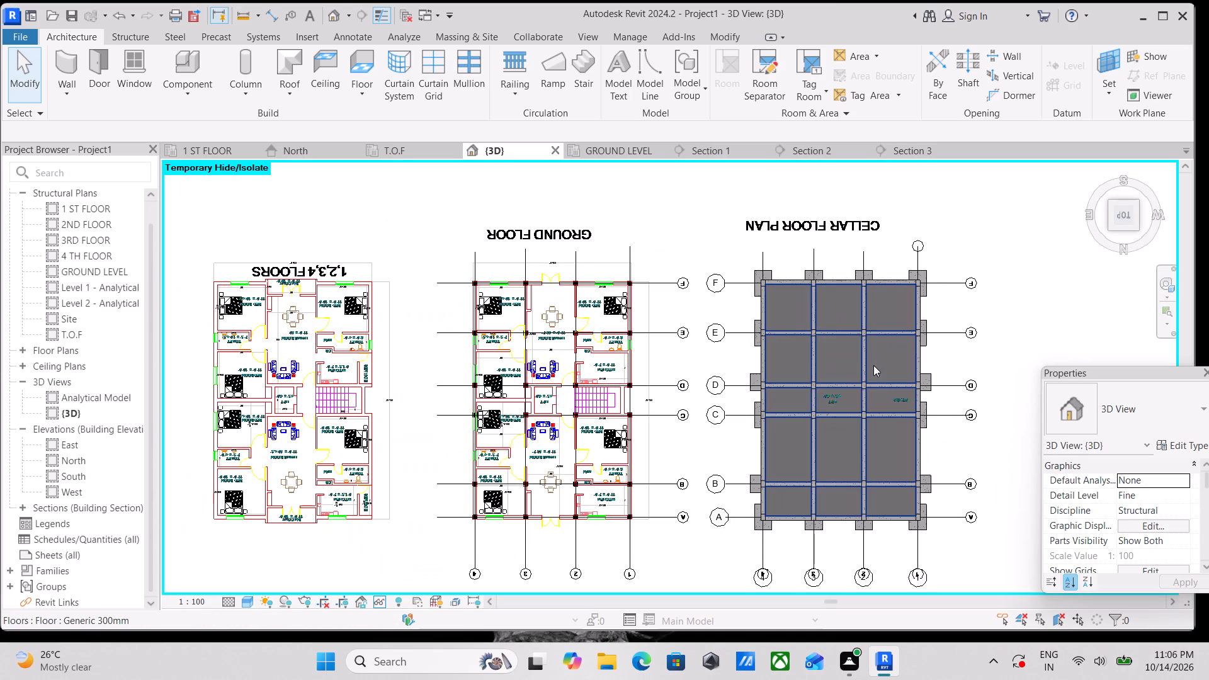
shift+middle_drag(873, 365, 820, 314)
scroll(812, 319, down, 3)
middle_drag(809, 309, 778, 142)
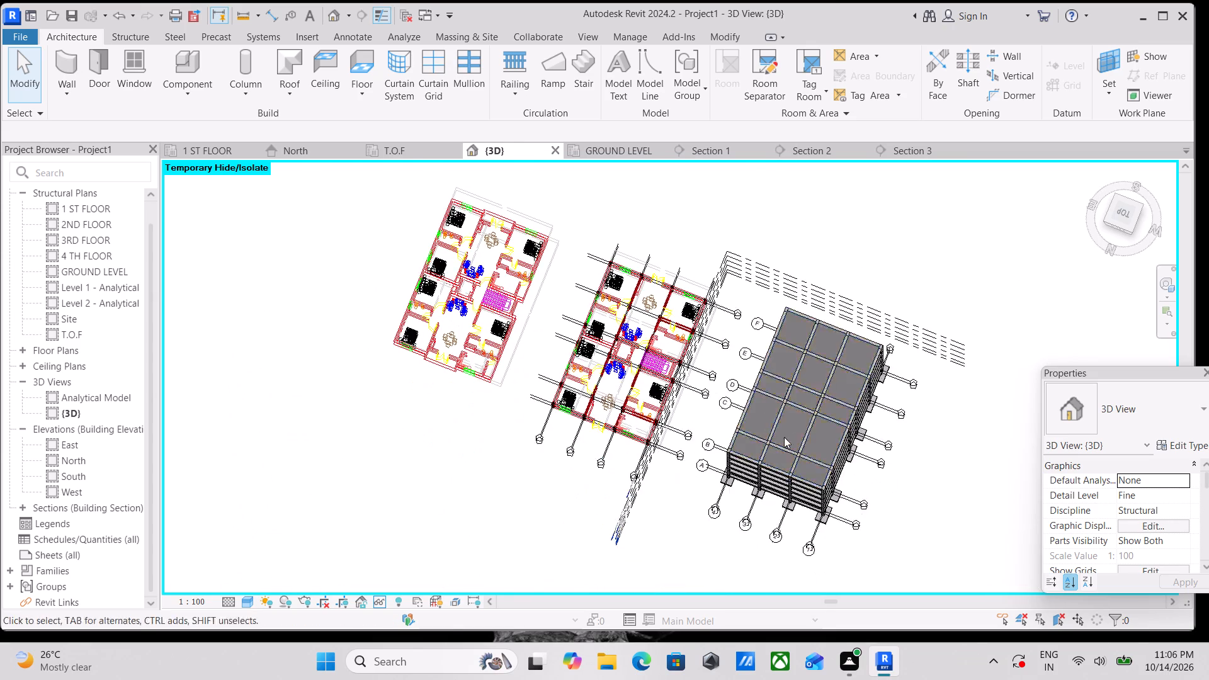
scroll(784, 441, up, 4)
shift+middle_drag(822, 450, 753, 365)
shift+scroll(752, 363, up, 1)
scroll(751, 364, down, 2)
middle_drag(751, 362, 764, 231)
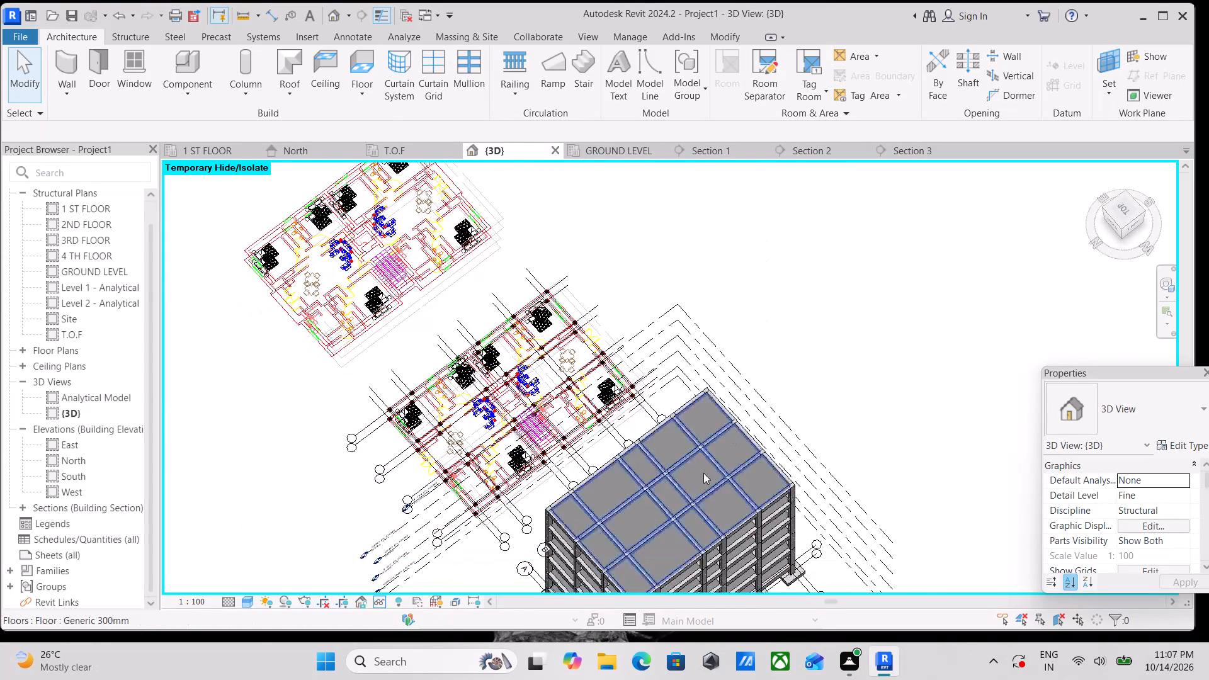
scroll(665, 532, up, 3)
middle_drag(651, 433, 625, 319)
scroll(716, 455, up, 2)
scroll(713, 494, down, 1)
middle_drag(687, 454, 661, 414)
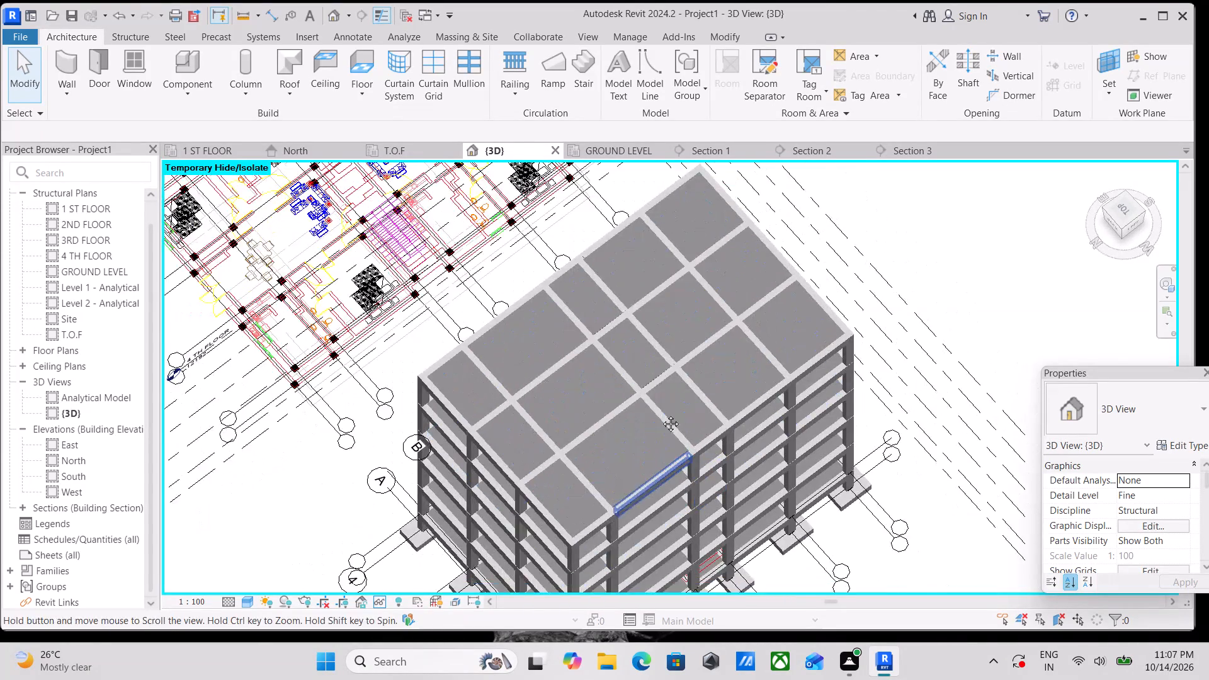
middle_drag(661, 414, 560, 258)
scroll(542, 330, up, 3)
shift+middle_drag(565, 372, 523, 272)
shift+scroll(523, 272, up, 1)
scroll(526, 271, down, 5)
middle_drag(419, 310, 716, 292)
scroll(553, 264, up, 2)
shift+middle_drag(529, 273, 670, 273)
scroll(670, 273, up, 1)
scroll(670, 273, down, 2)
middle_drag(670, 273, 675, 395)
middle_drag(722, 206, 571, 416)
middle_drag(774, 182, 620, 380)
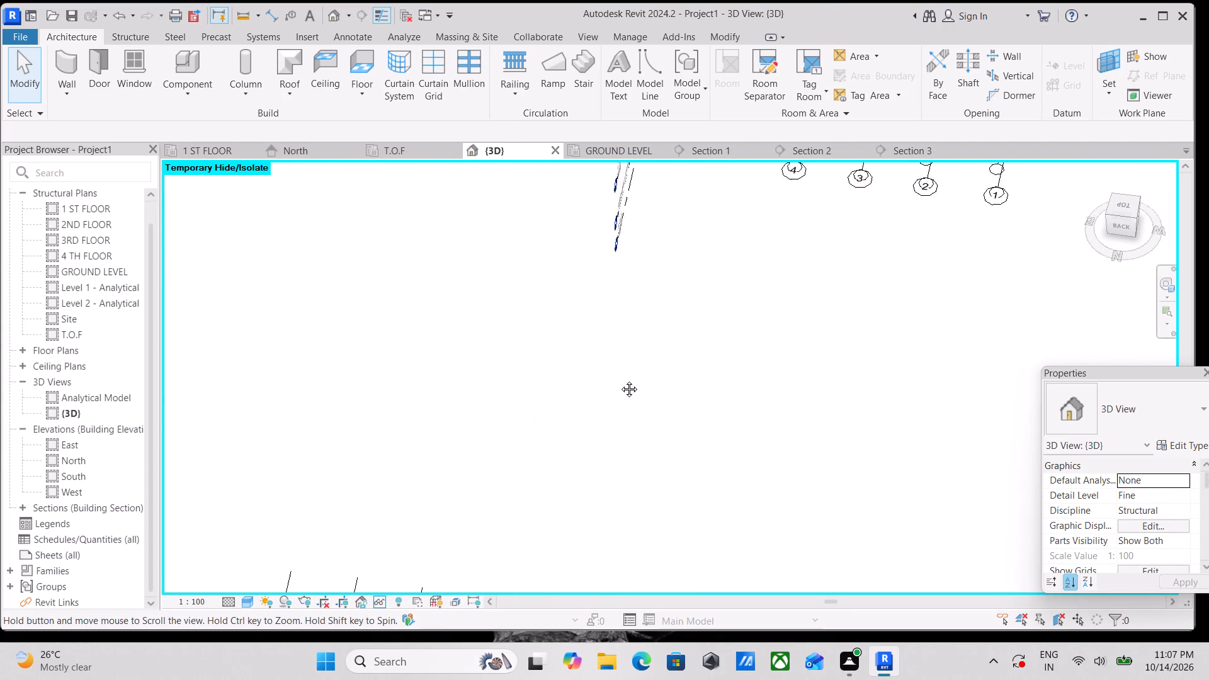
middle_drag(620, 380, 586, 403)
scroll(687, 210, up, 1)
middle_drag(700, 239, 708, 355)
scroll(742, 244, down, 1)
middle_drag(742, 252, 715, 341)
scroll(718, 324, up, 1)
scroll(741, 261, down, 2)
shift+middle_drag(742, 268, 827, 199)
middle_drag(686, 238, 868, 426)
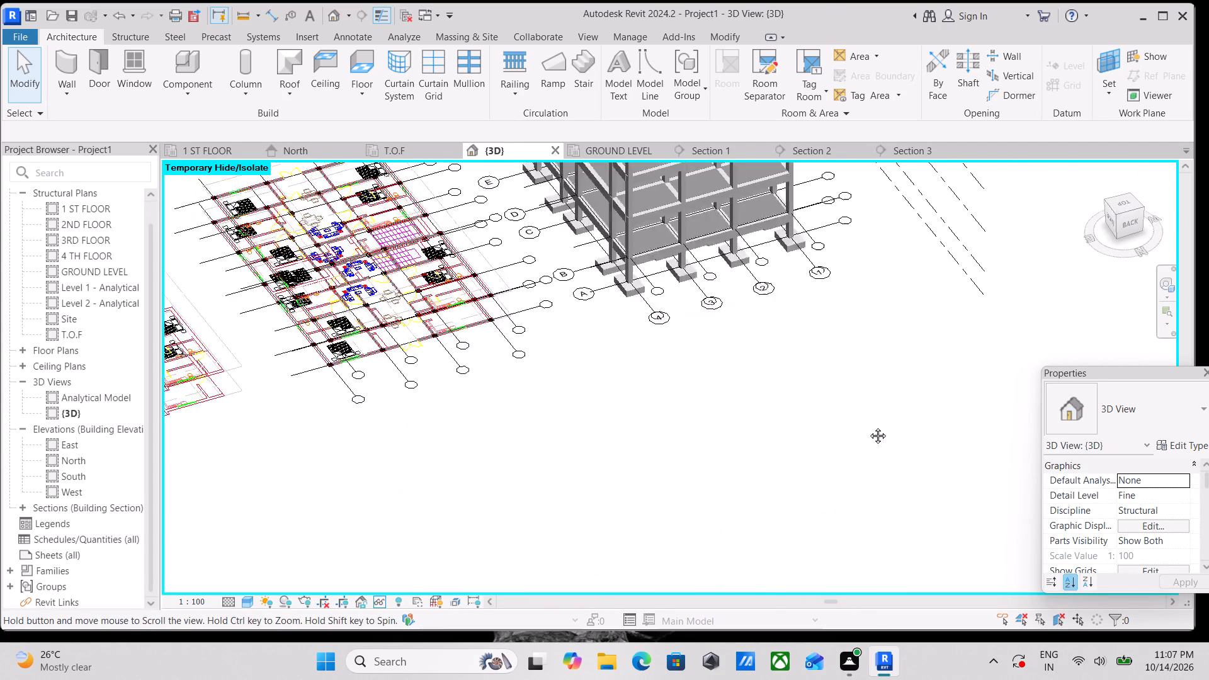
middle_drag(868, 426, 915, 460)
middle_drag(760, 265, 837, 408)
shift+middle_drag(797, 275, 819, 187)
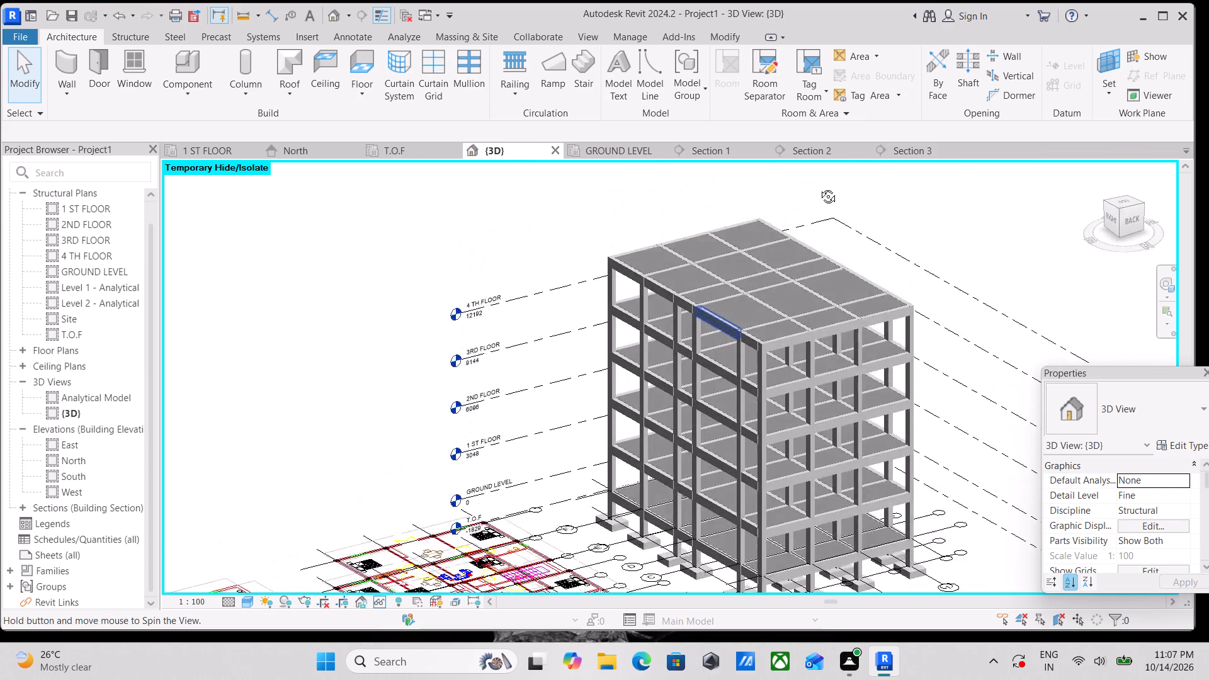
shift+middle_drag(819, 187, 826, 169)
middle_drag(741, 339, 723, 117)
scroll(723, 266, up, 3)
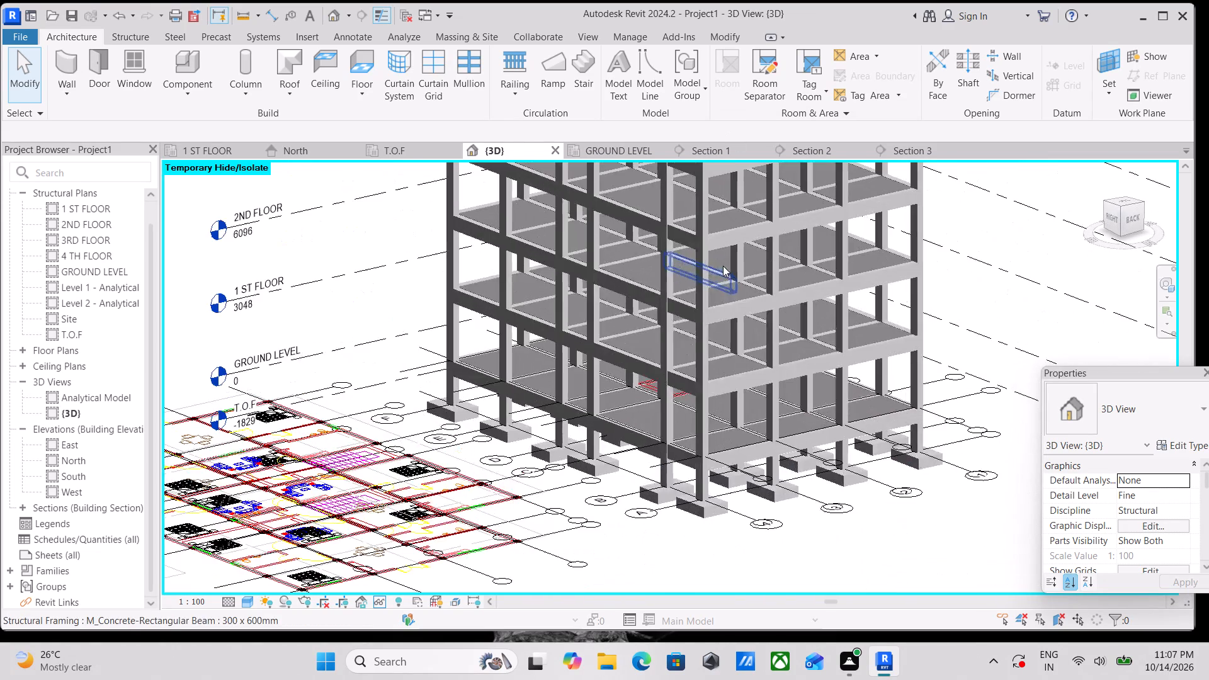
shift+middle_drag(768, 259, 696, 269)
shift+scroll(696, 269, up, 1)
scroll(731, 264, down, 2)
middle_drag(722, 258, 453, 137)
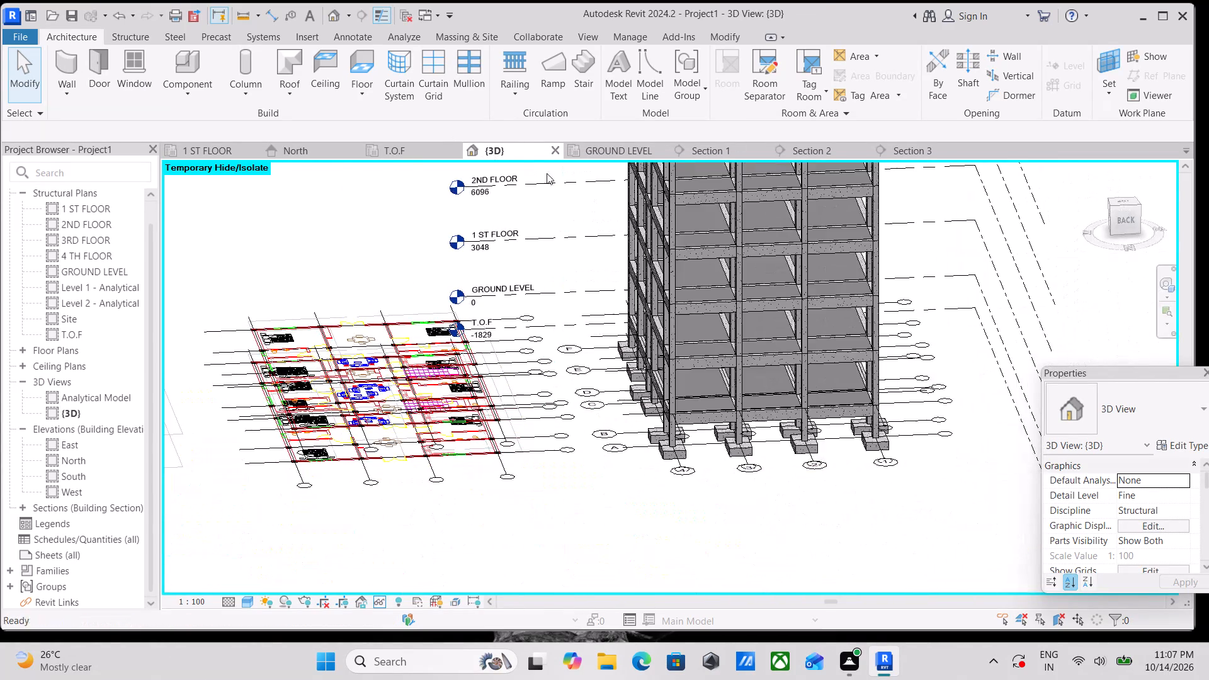
scroll(854, 236, up, 2)
shift+middle_drag(905, 249, 764, 241)
scroll(695, 246, down, 2)
middle_drag(695, 246, 690, 216)
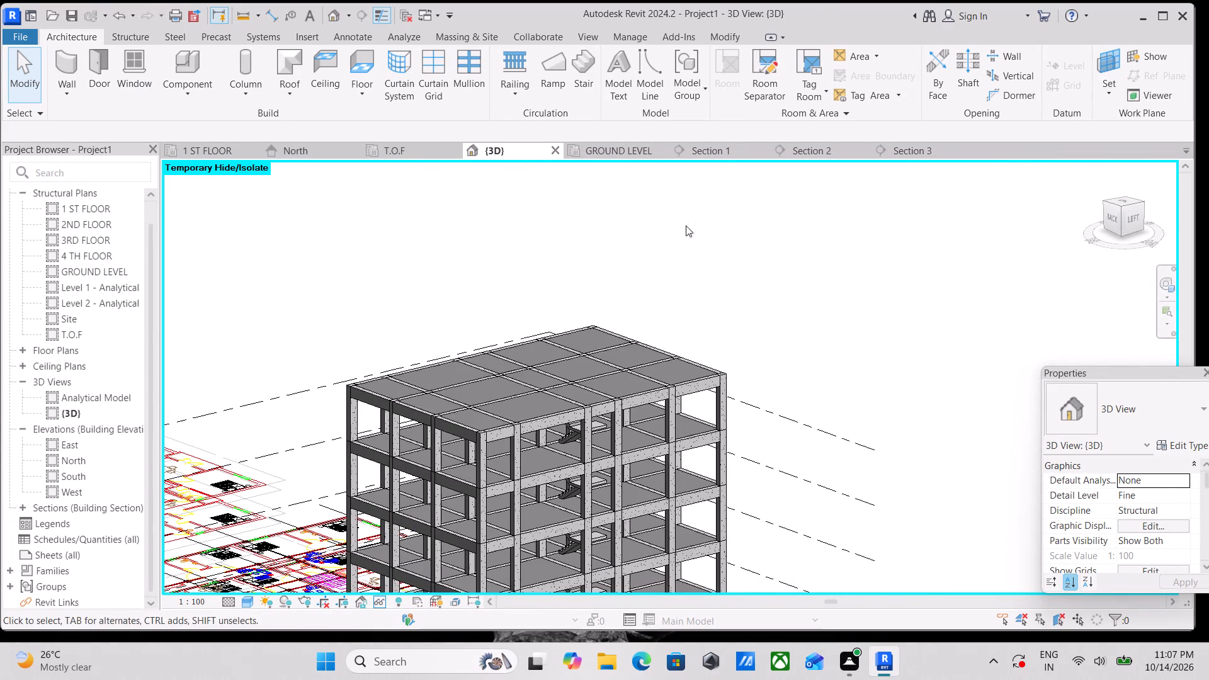
scroll(594, 395, up, 1)
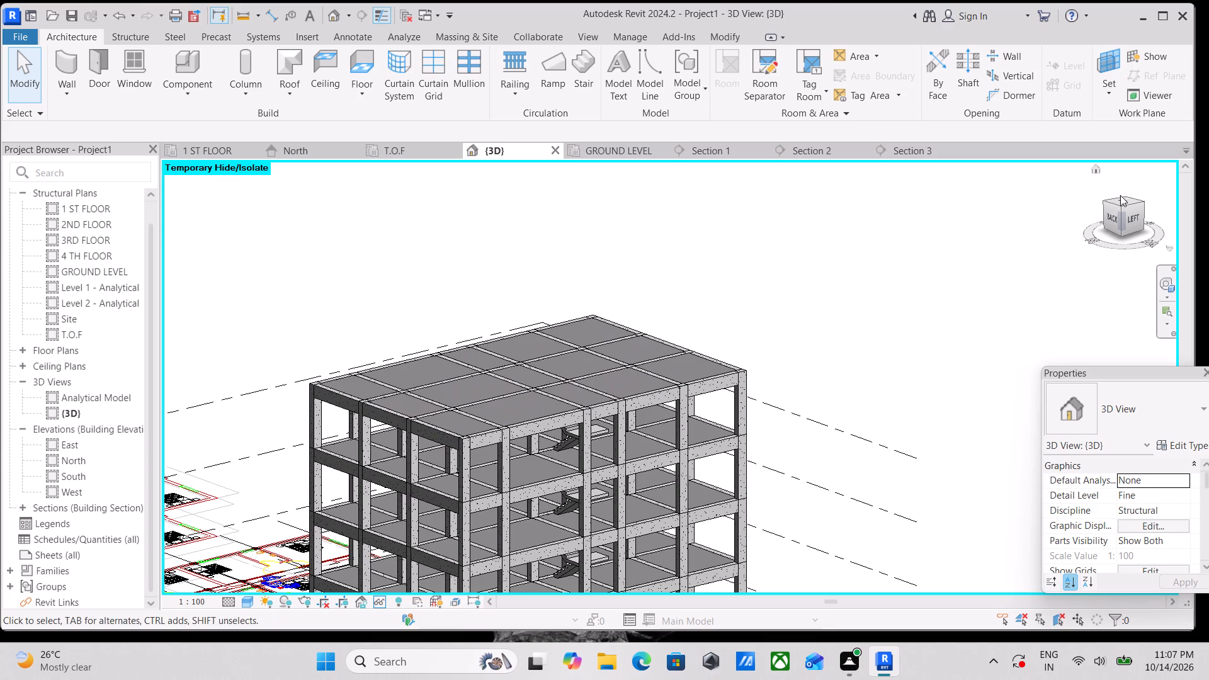
Create a rectangular shaft opening about 1571 by 3117 mm over the stairs bay between grids C–D and 1–2, based at T.O.F.
click(1121, 203)
scroll(937, 367, up, 2)
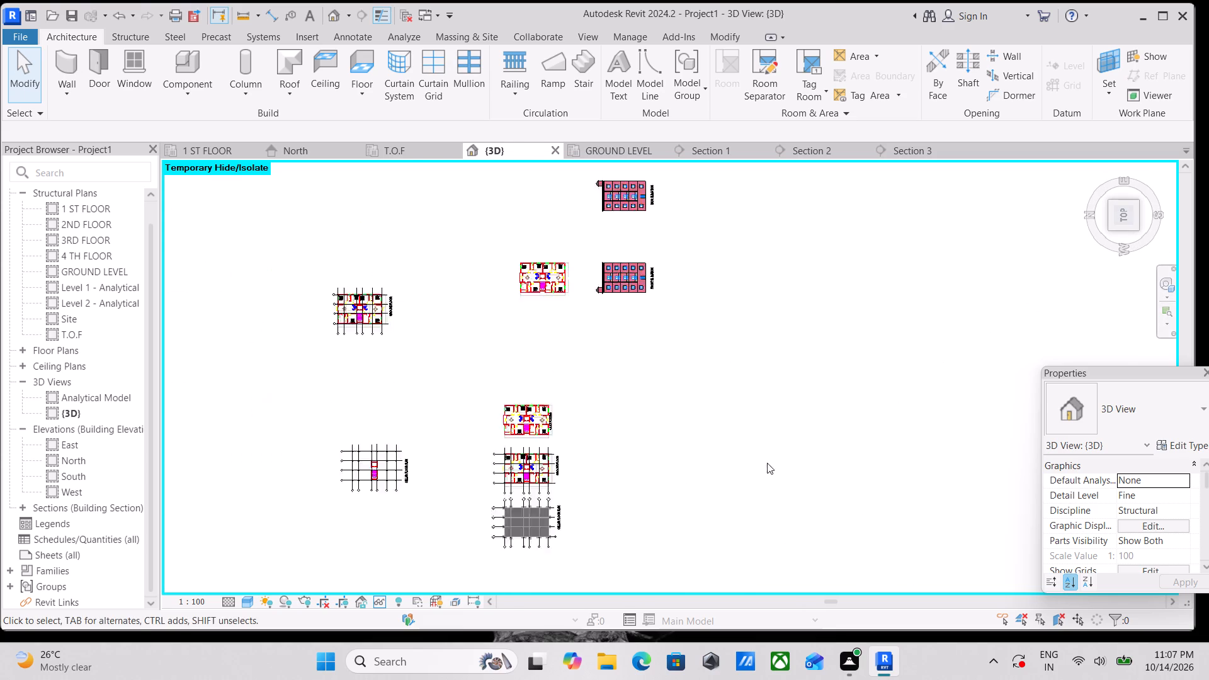
scroll(767, 463, up, 4)
middle_drag(739, 461, 765, 195)
scroll(759, 402, up, 6)
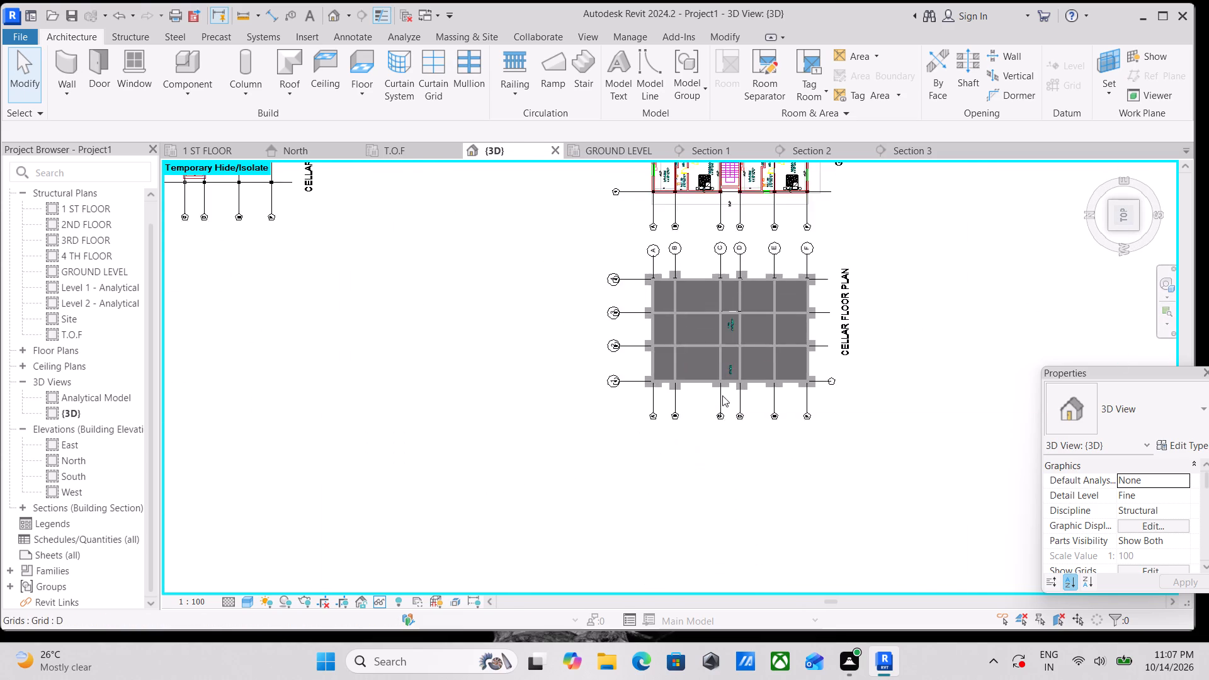
scroll(722, 395, up, 4)
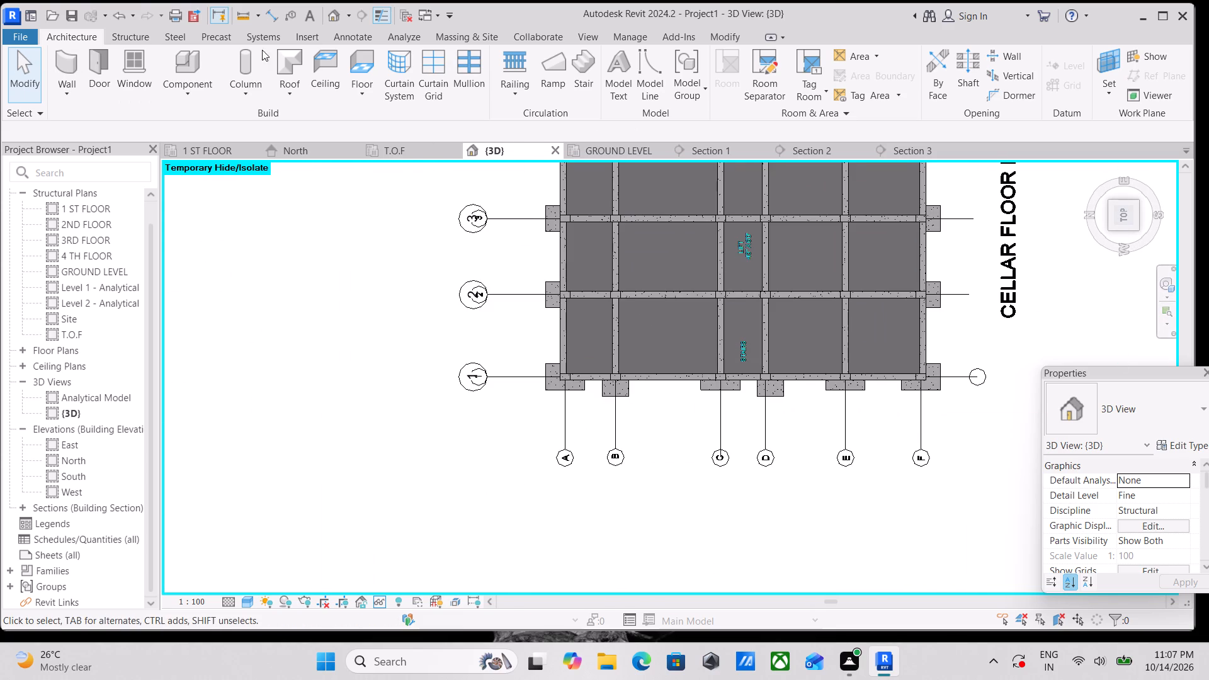
click(972, 71)
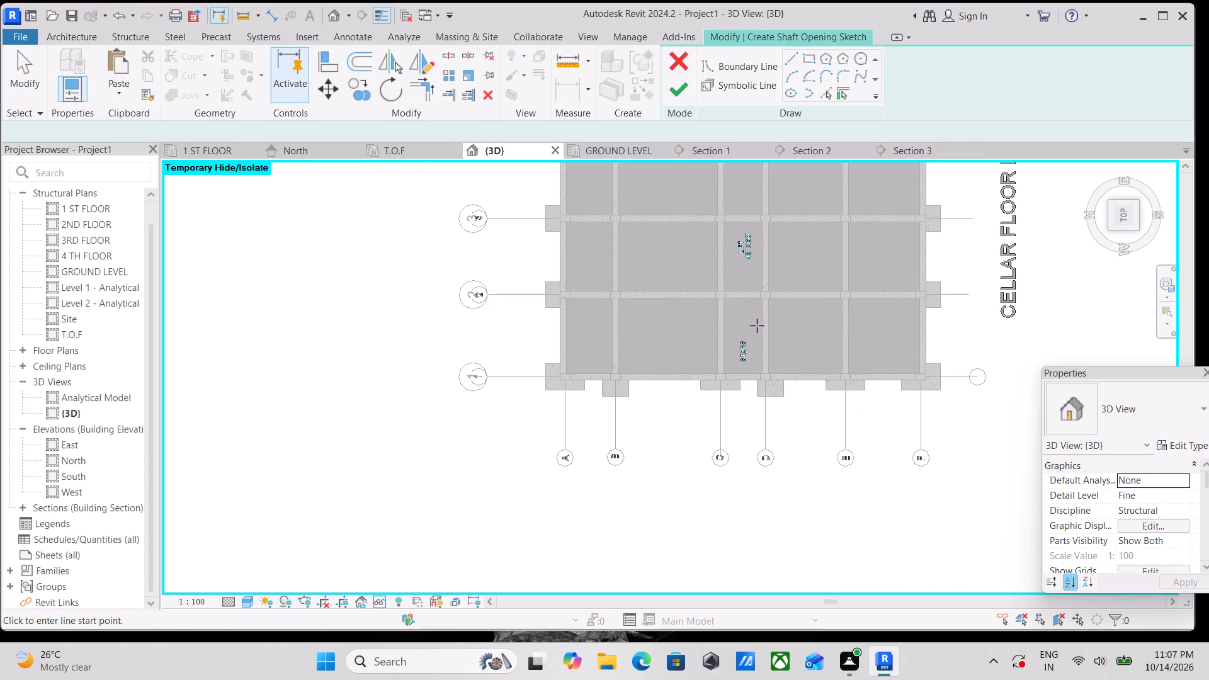
scroll(725, 306, up, 8)
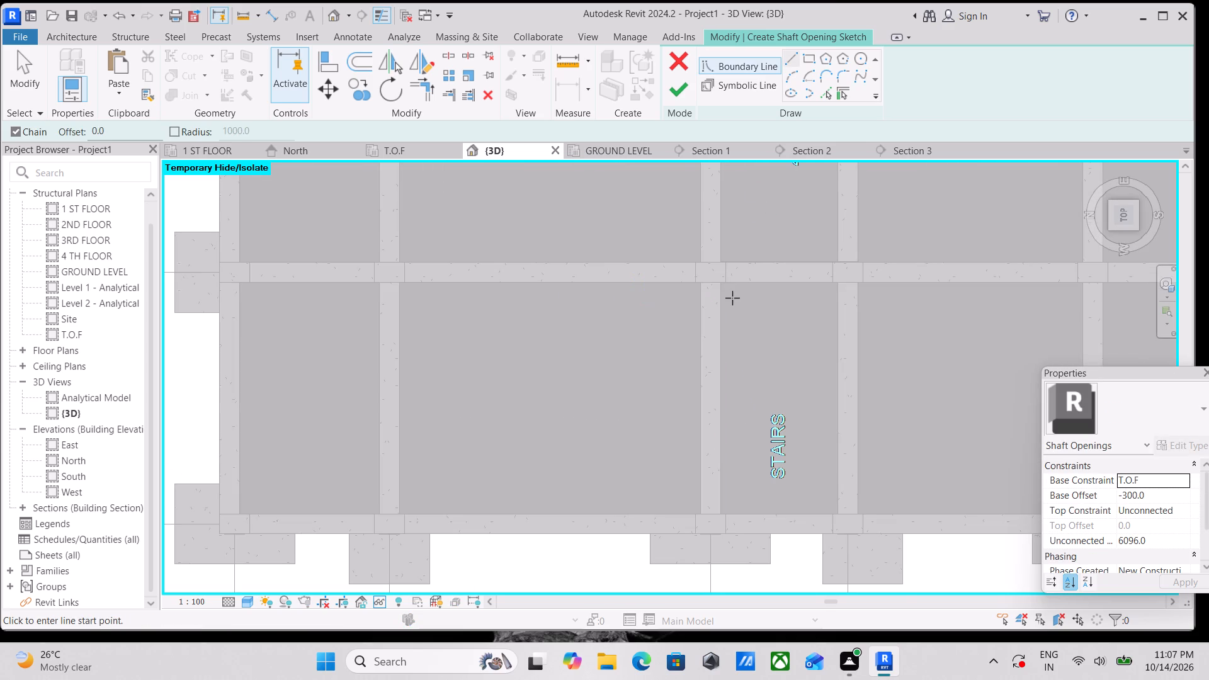
click(735, 310)
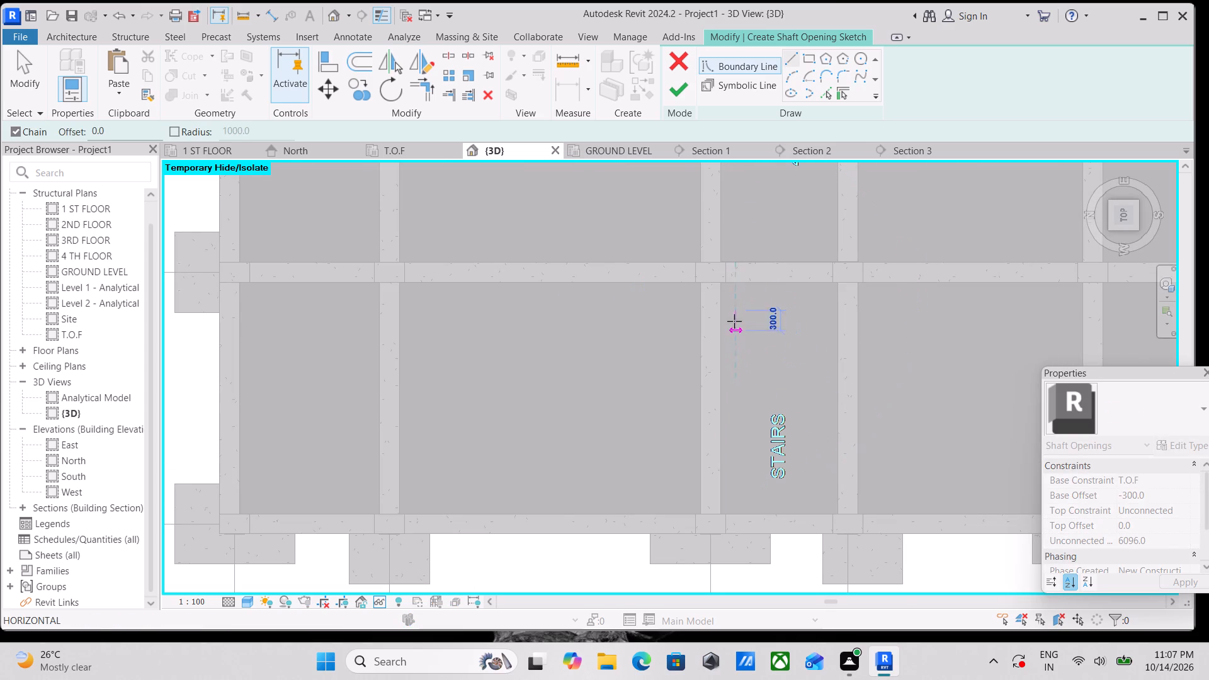
key(Escape)
click(810, 56)
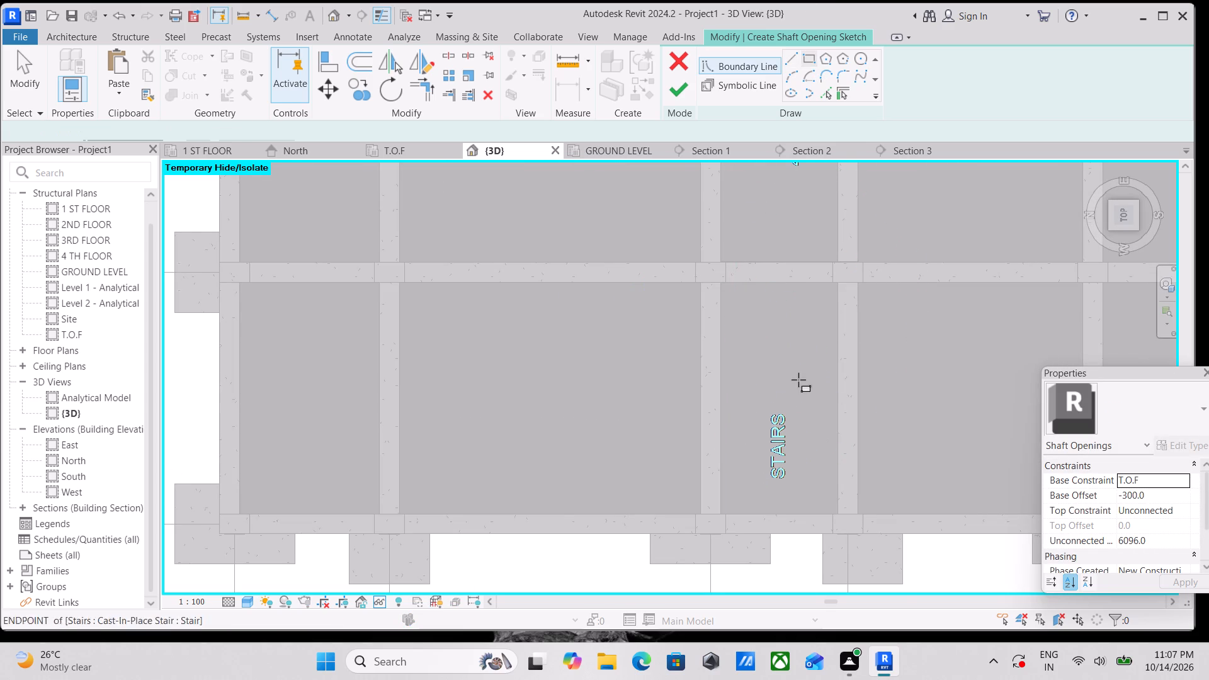
click(733, 305)
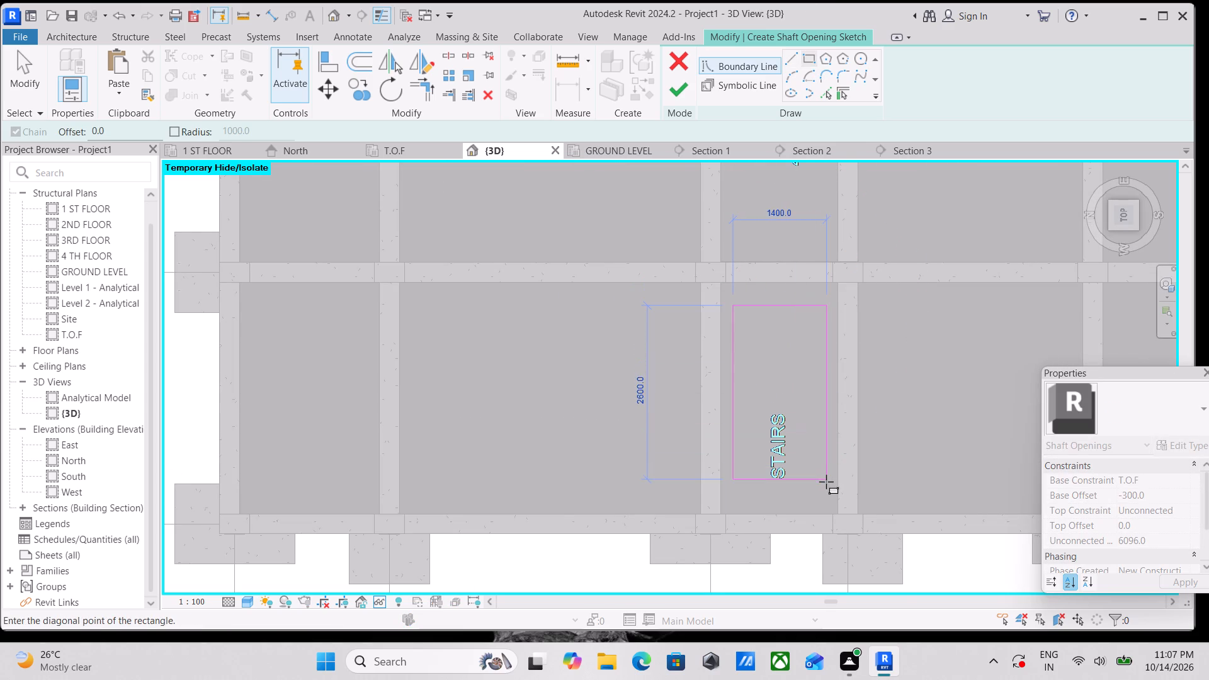
click(838, 511)
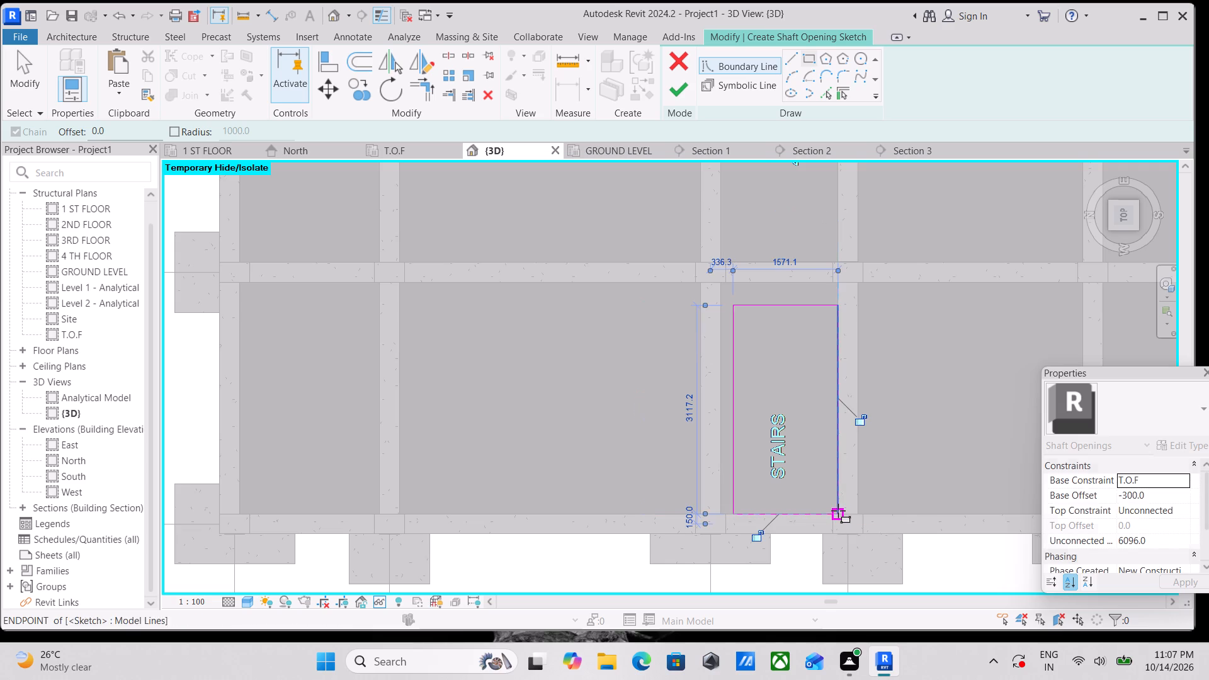
click(688, 93)
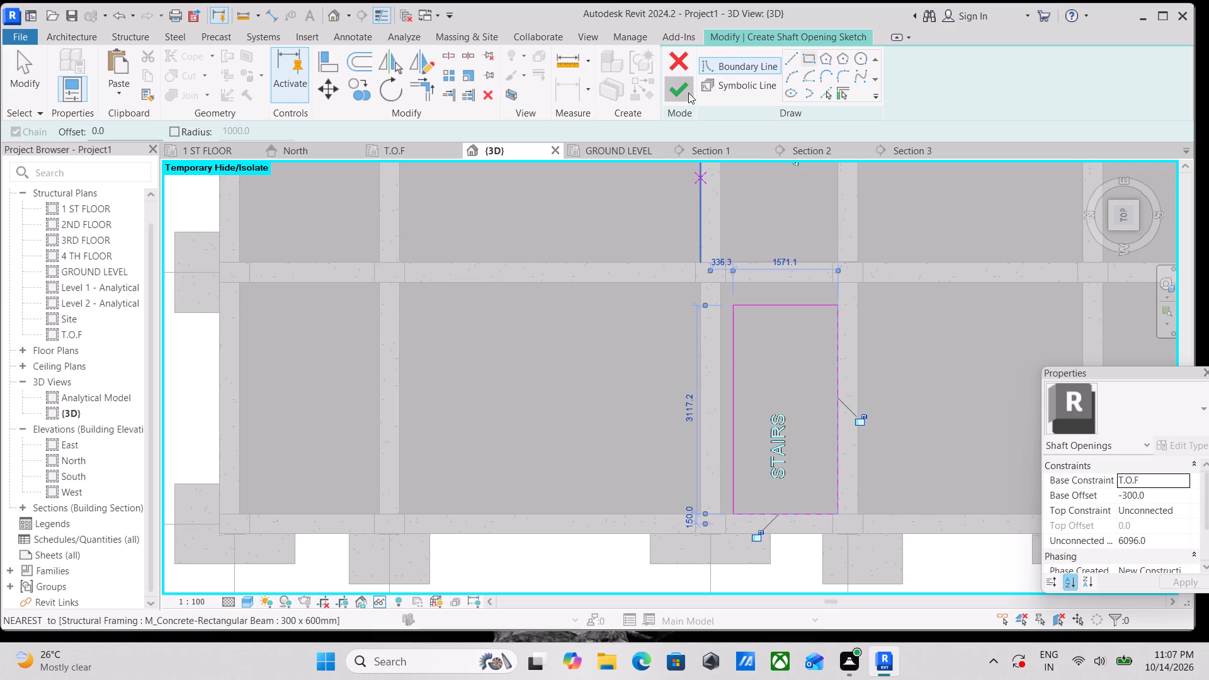
Examine the shaft opening's extent and its cut through the slabs around the stairs from several sides of the 3D model.
scroll(688, 93, down, 3)
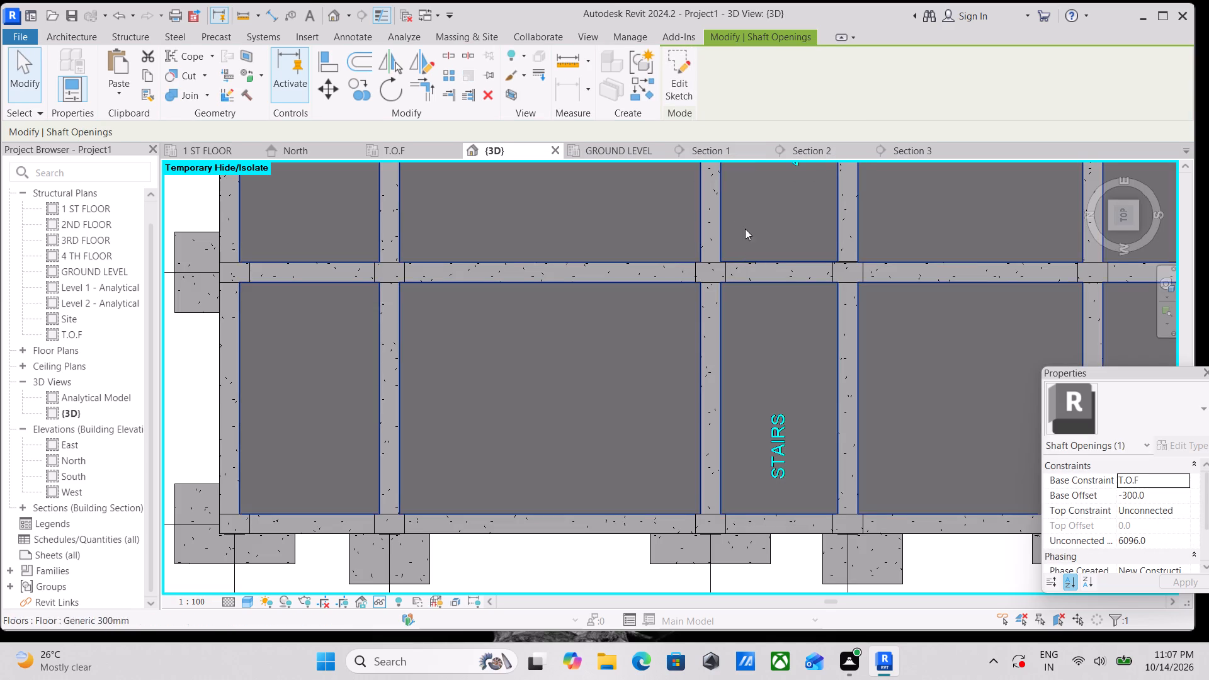
scroll(842, 259, down, 2)
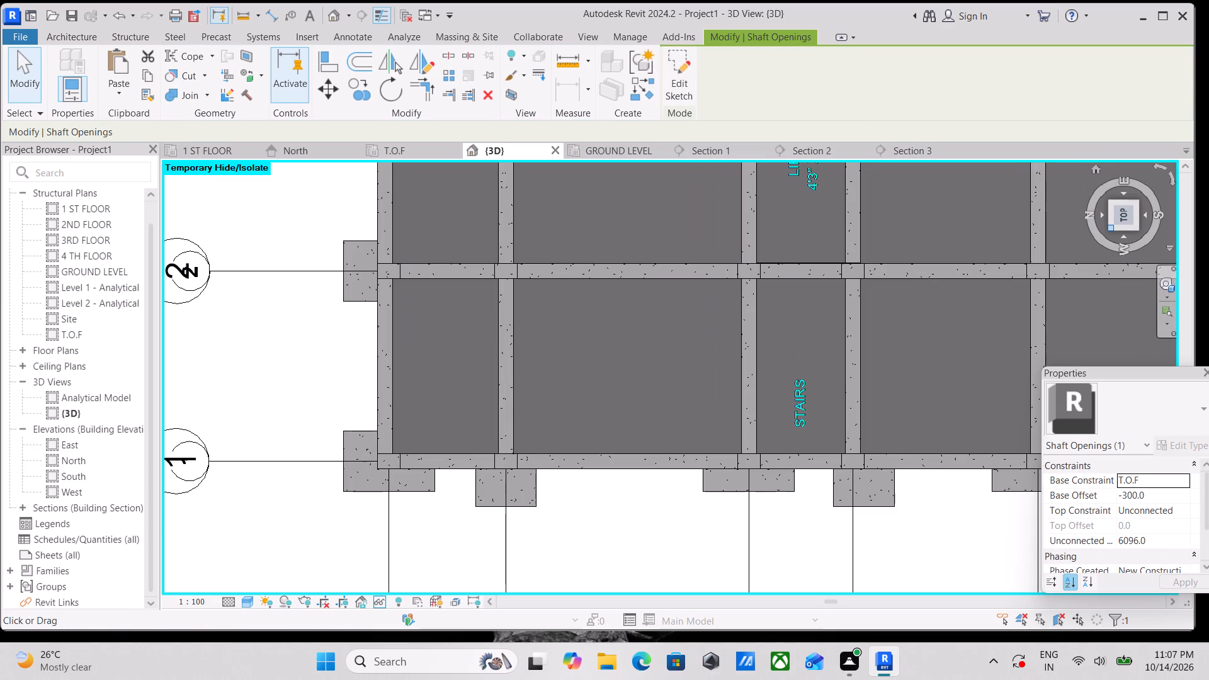
click(1110, 226)
scroll(747, 354, down, 1)
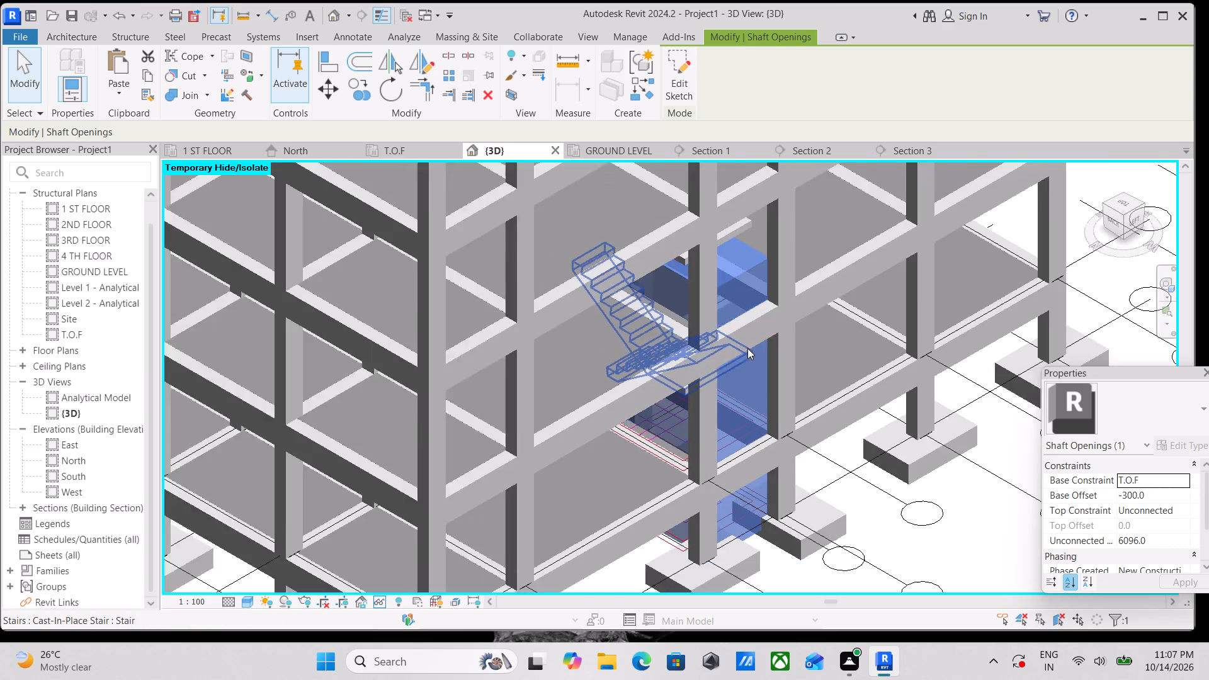
scroll(747, 348, down, 1)
click(728, 290)
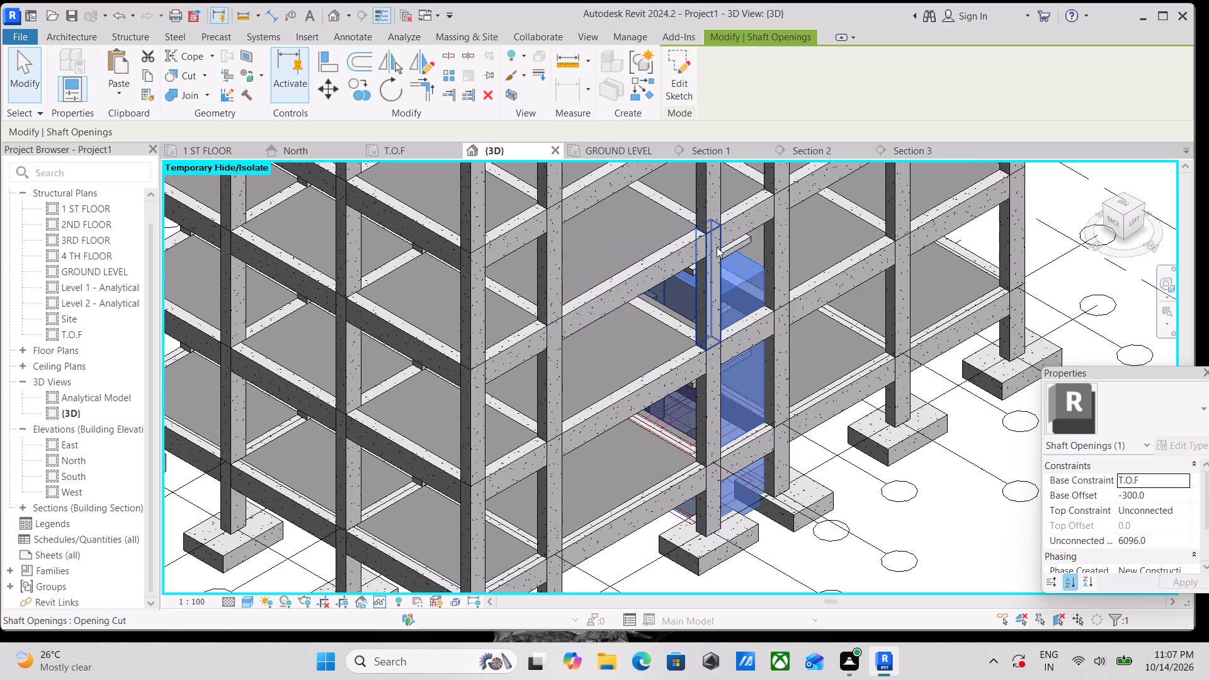
click(746, 278)
scroll(758, 269, down, 3)
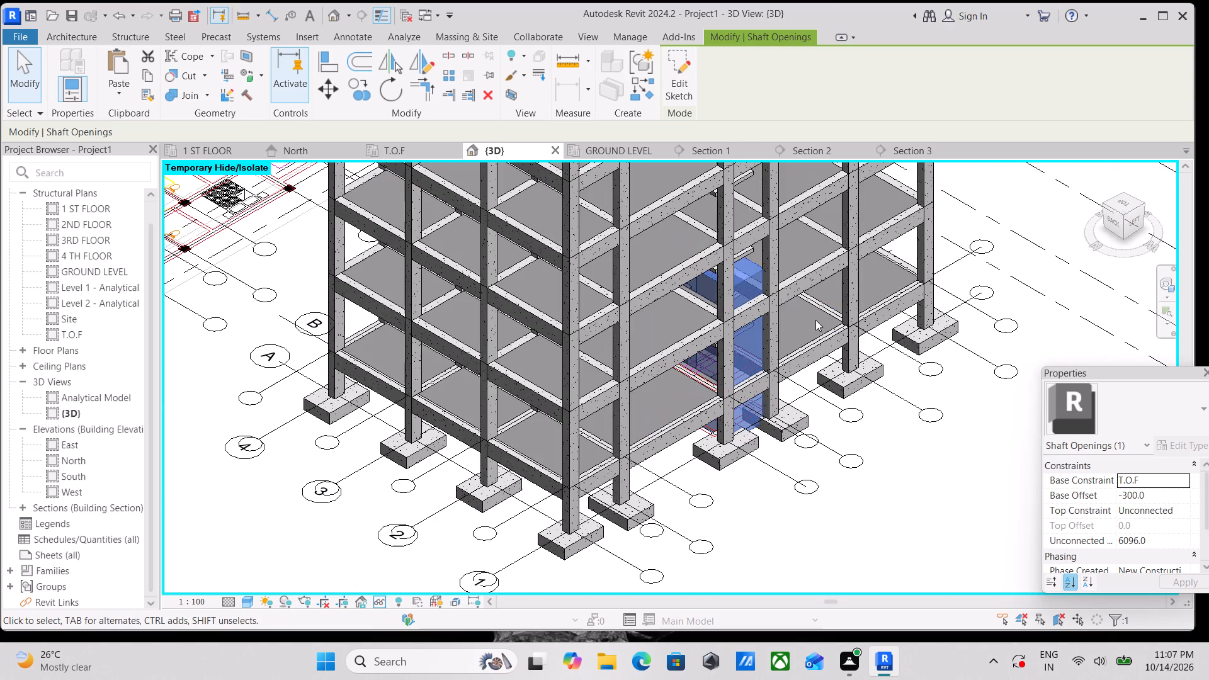
shift+middle_drag(821, 370, 698, 273)
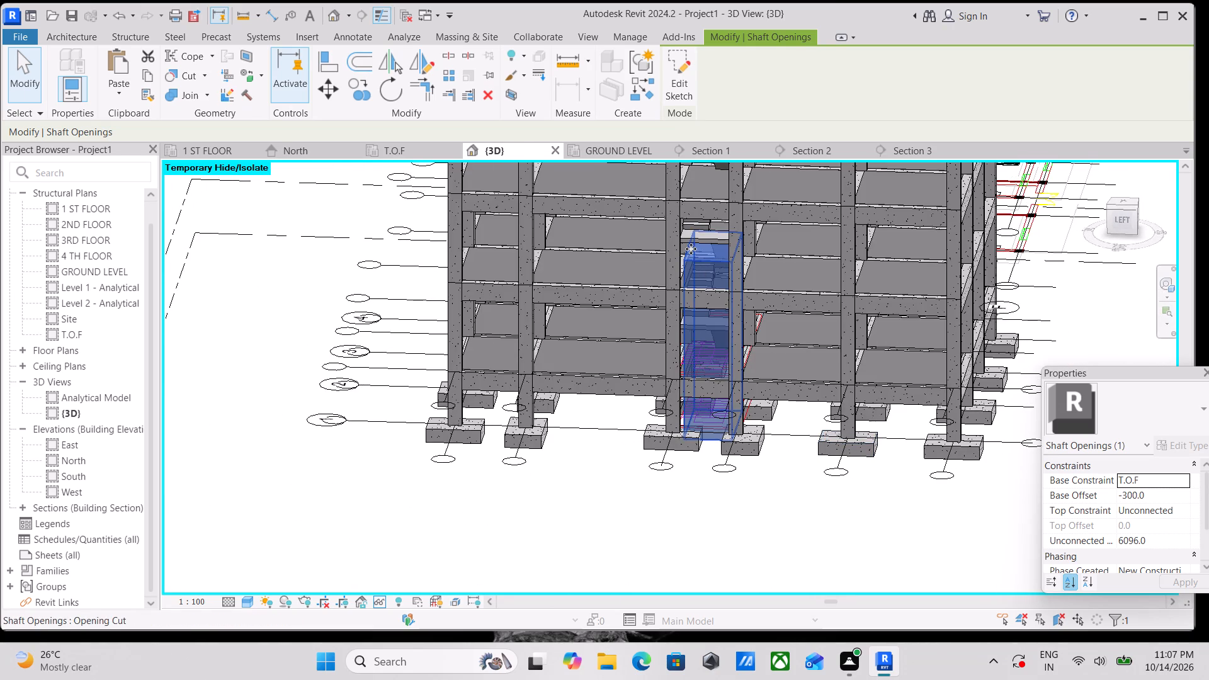
click(700, 265)
scroll(701, 261, up, 7)
scroll(707, 258, down, 4)
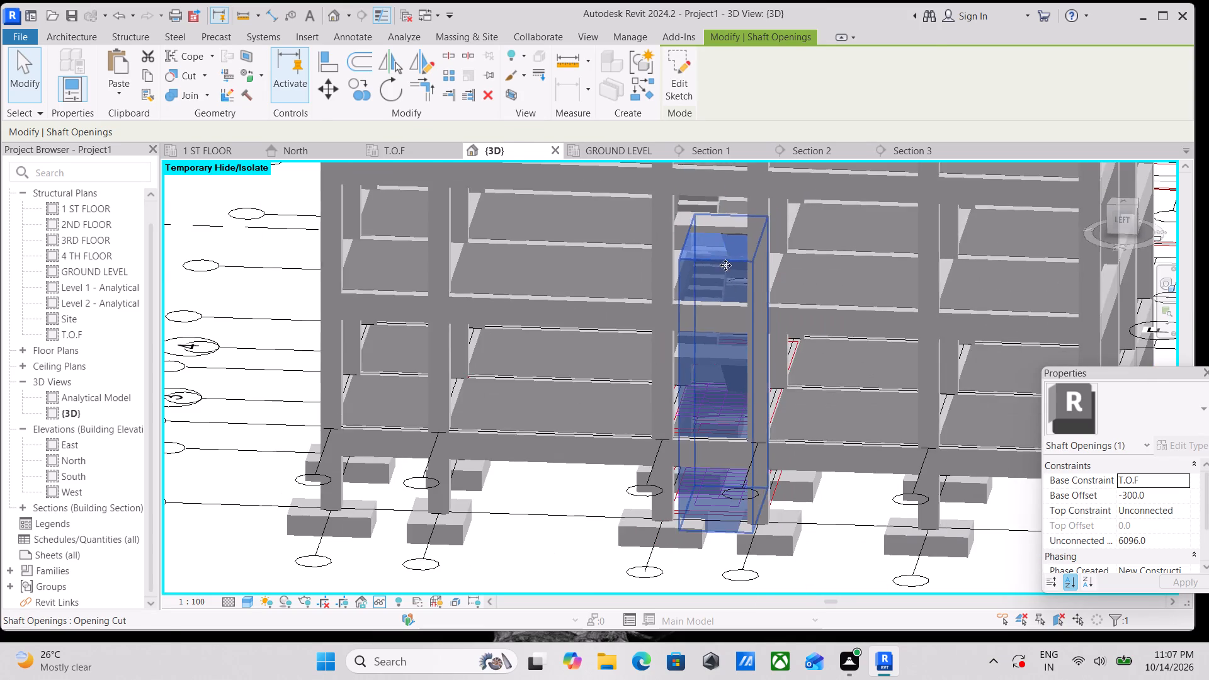
shift+middle_drag(712, 343, 971, 269)
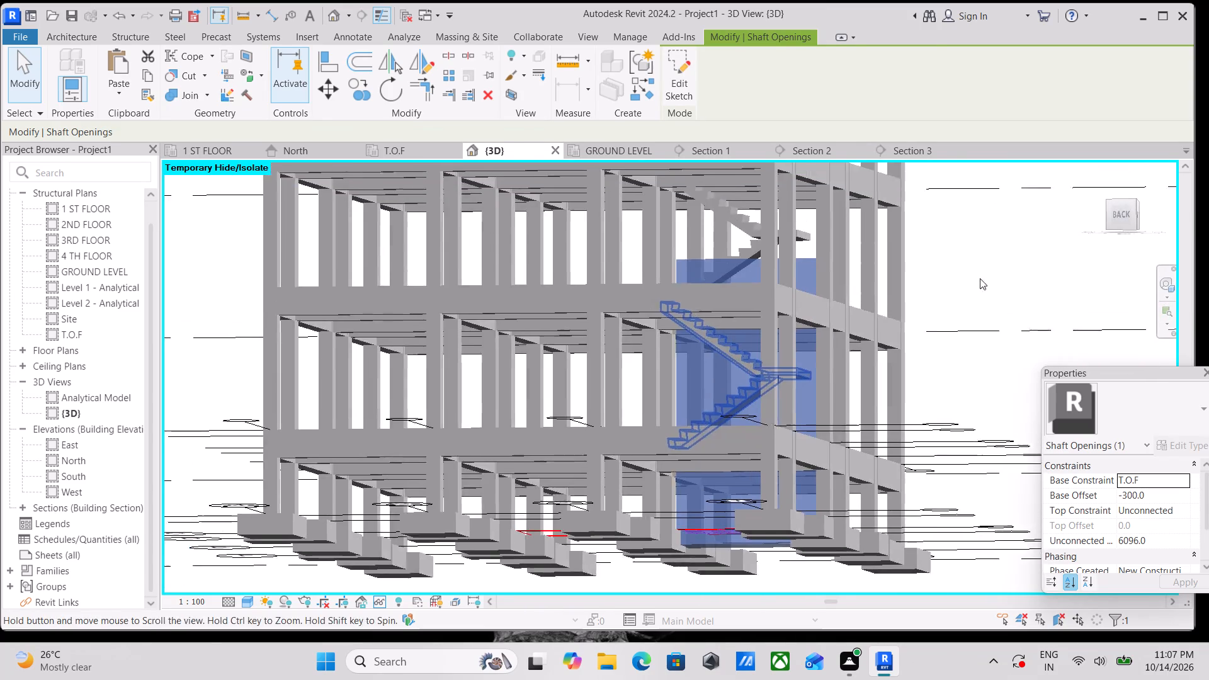
click(741, 276)
scroll(735, 276, up, 3)
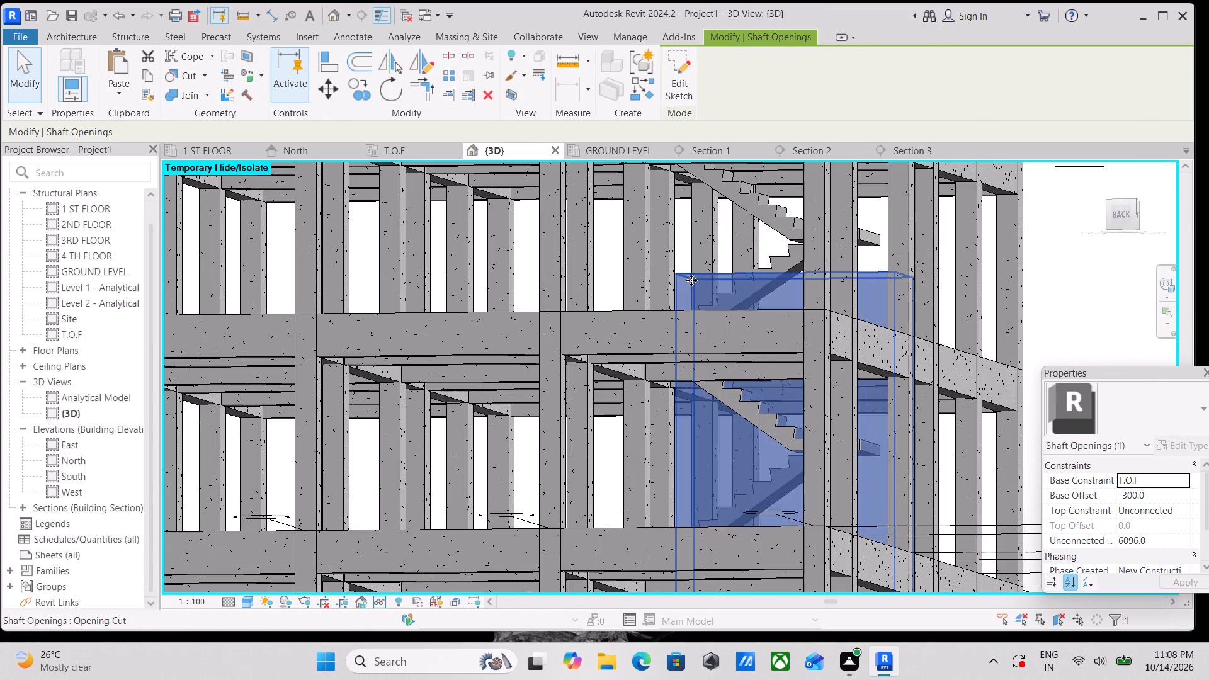
key(Escape)
click(692, 271)
key(Escape)
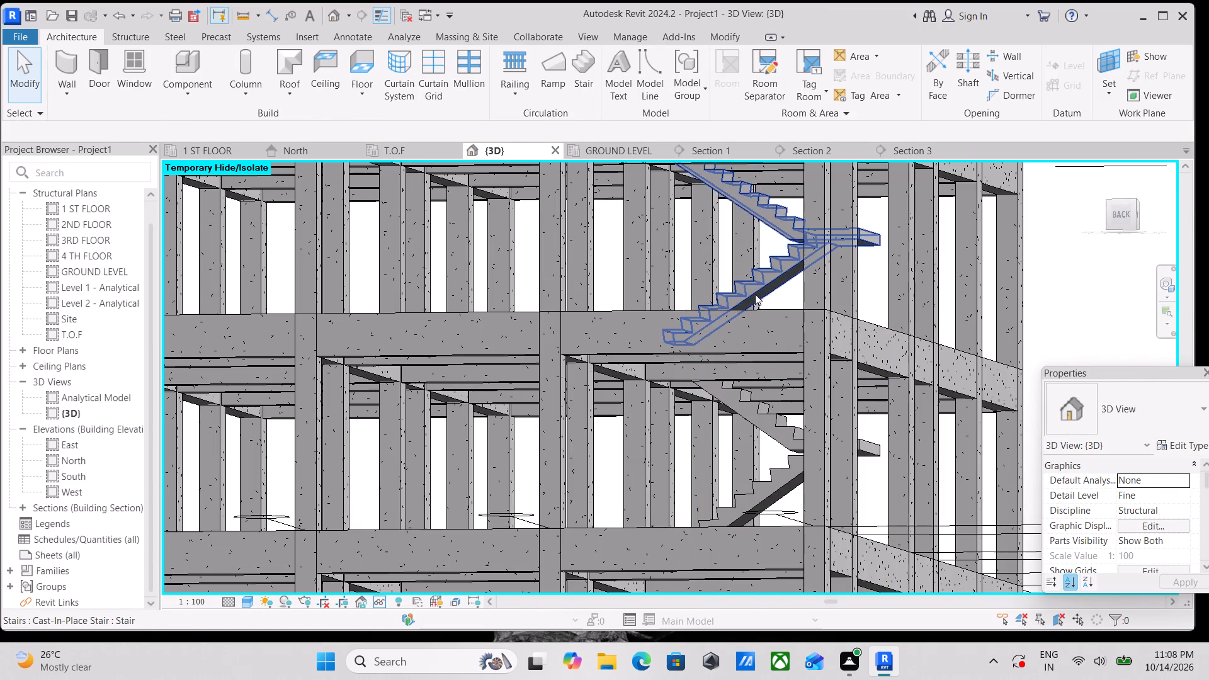
scroll(848, 322, down, 4)
shift+middle_drag(868, 362, 811, 419)
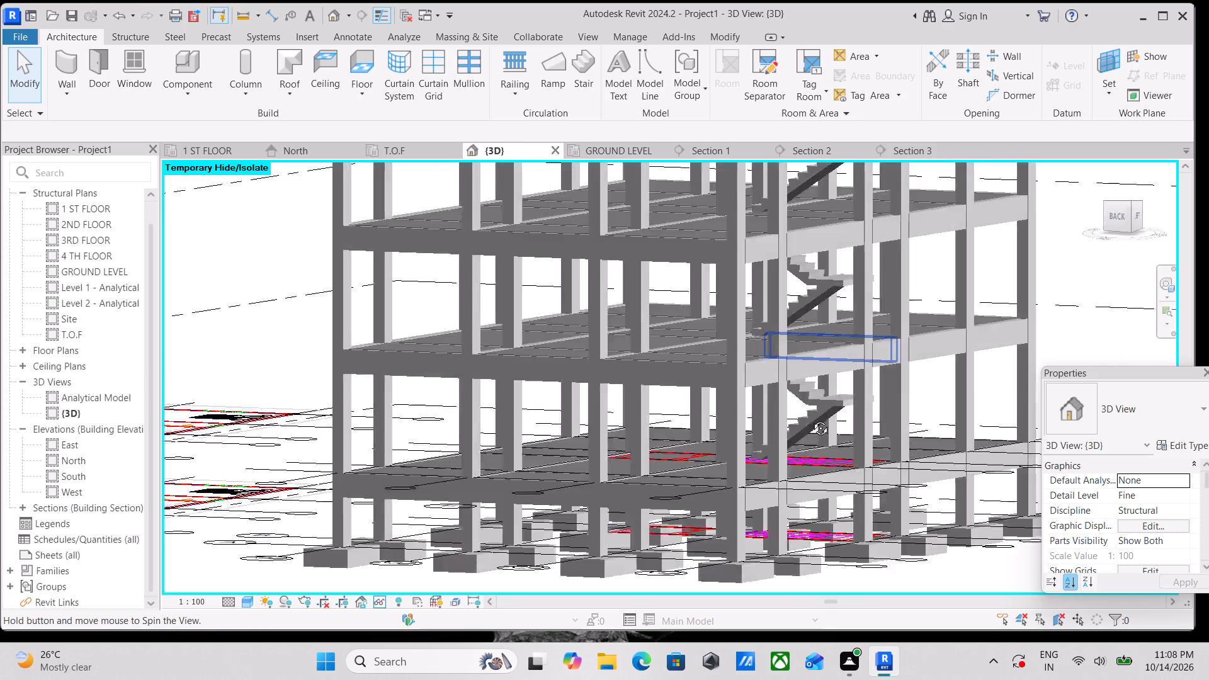
shift+middle_drag(811, 419, 778, 458)
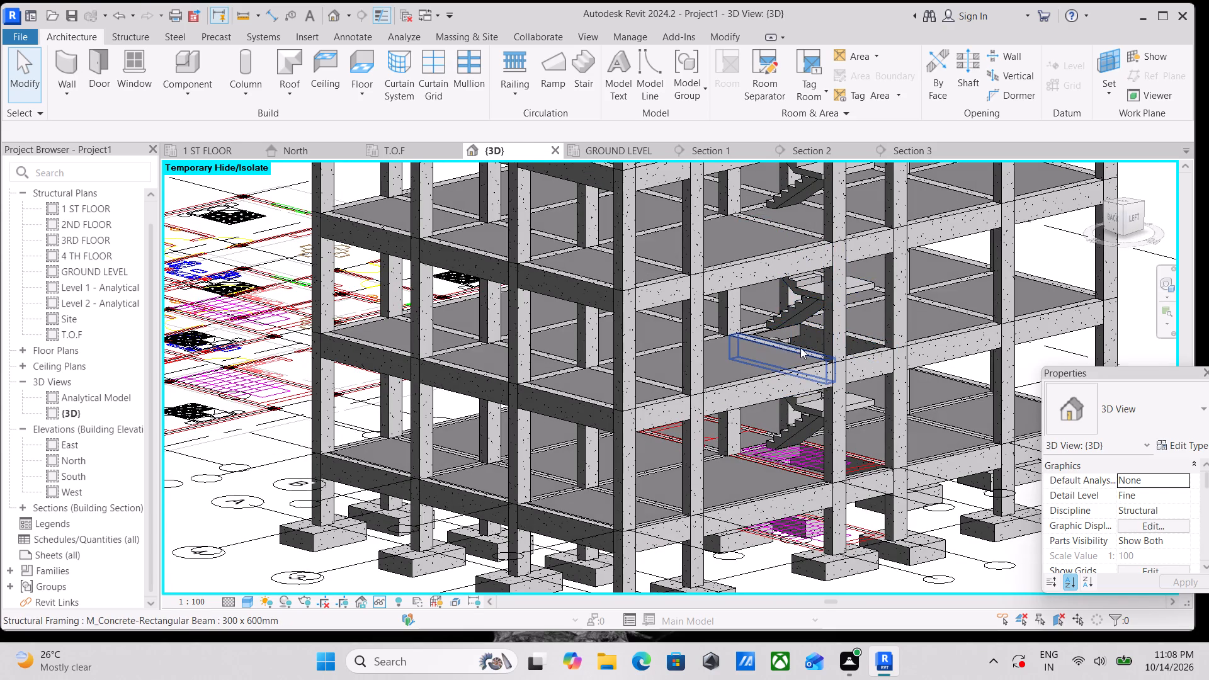
scroll(833, 353, up, 5)
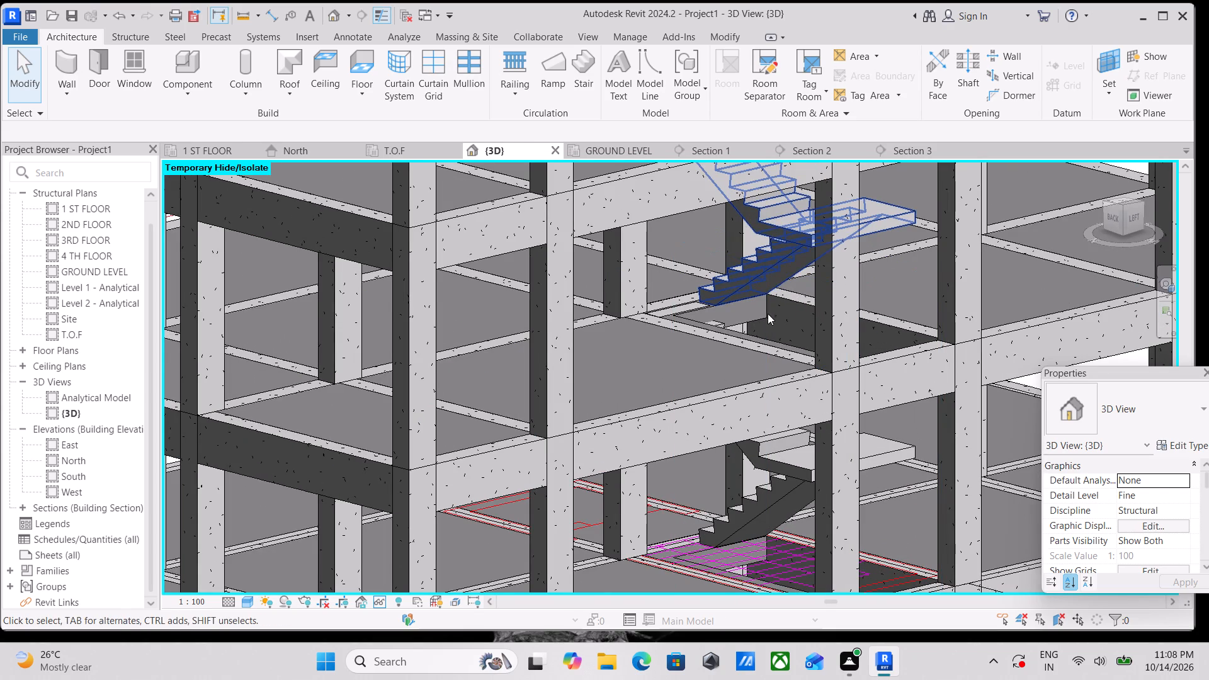
Select the stair shaft opening and stretch its top upward to an unconnected height of about 7676 mm.
click(768, 335)
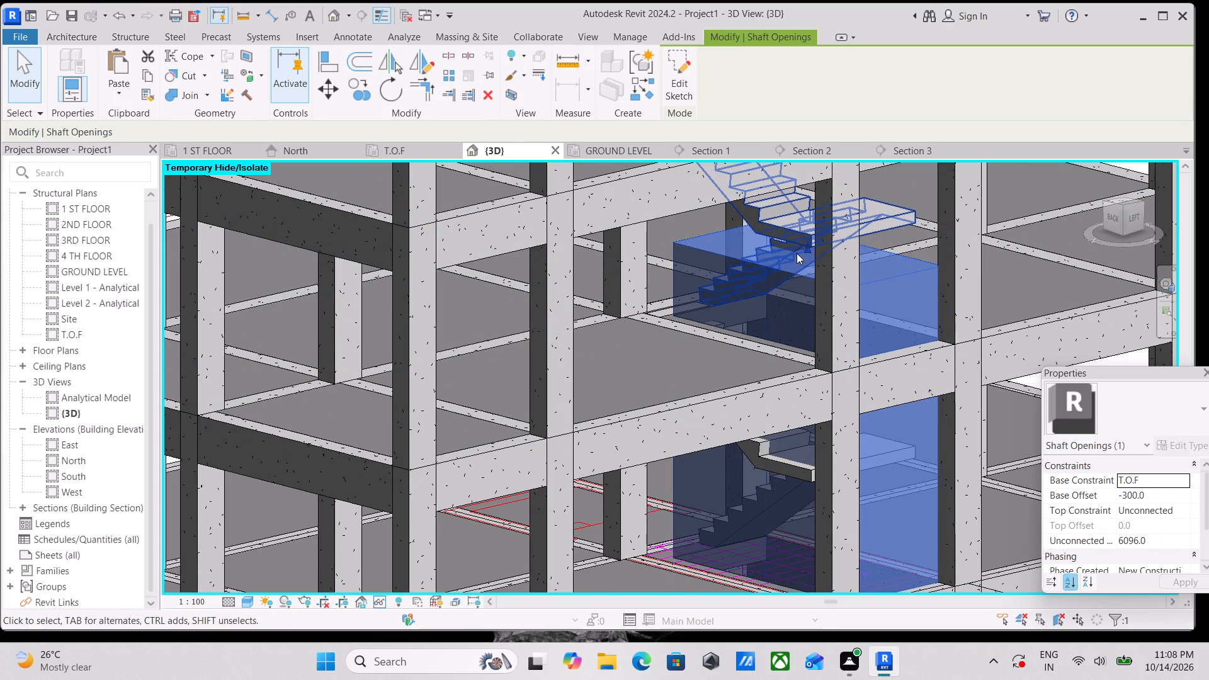
click(807, 251)
click(807, 251)
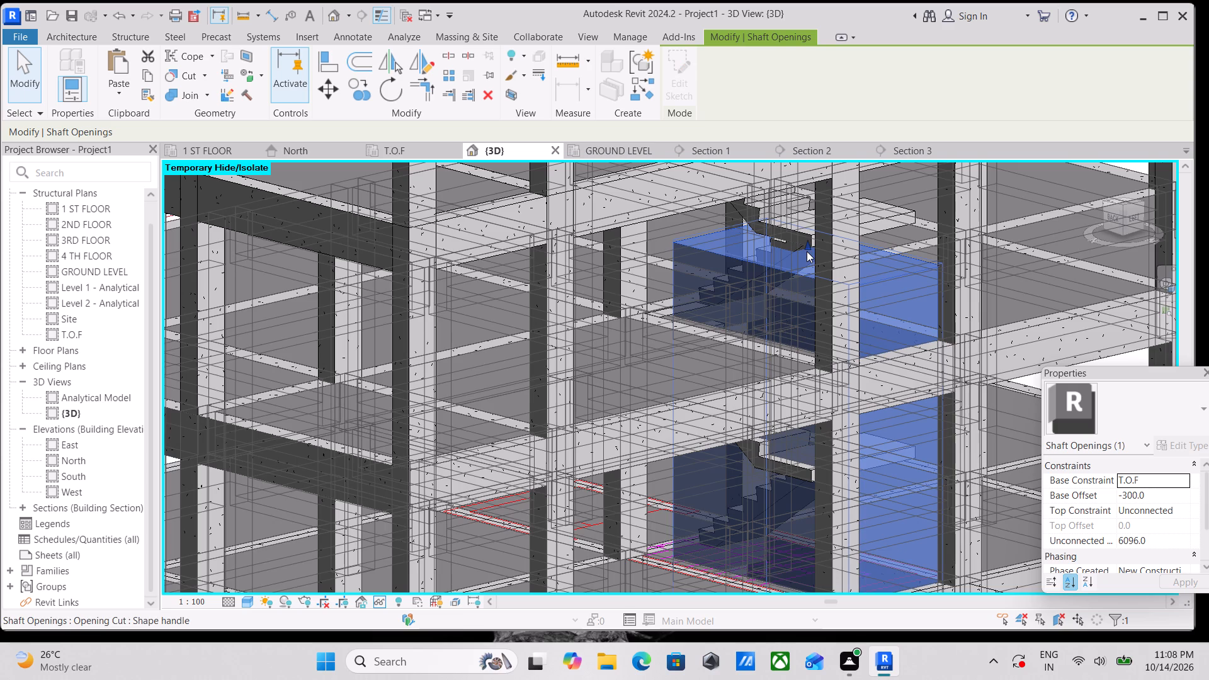
scroll(807, 262, up, 2)
key(Escape)
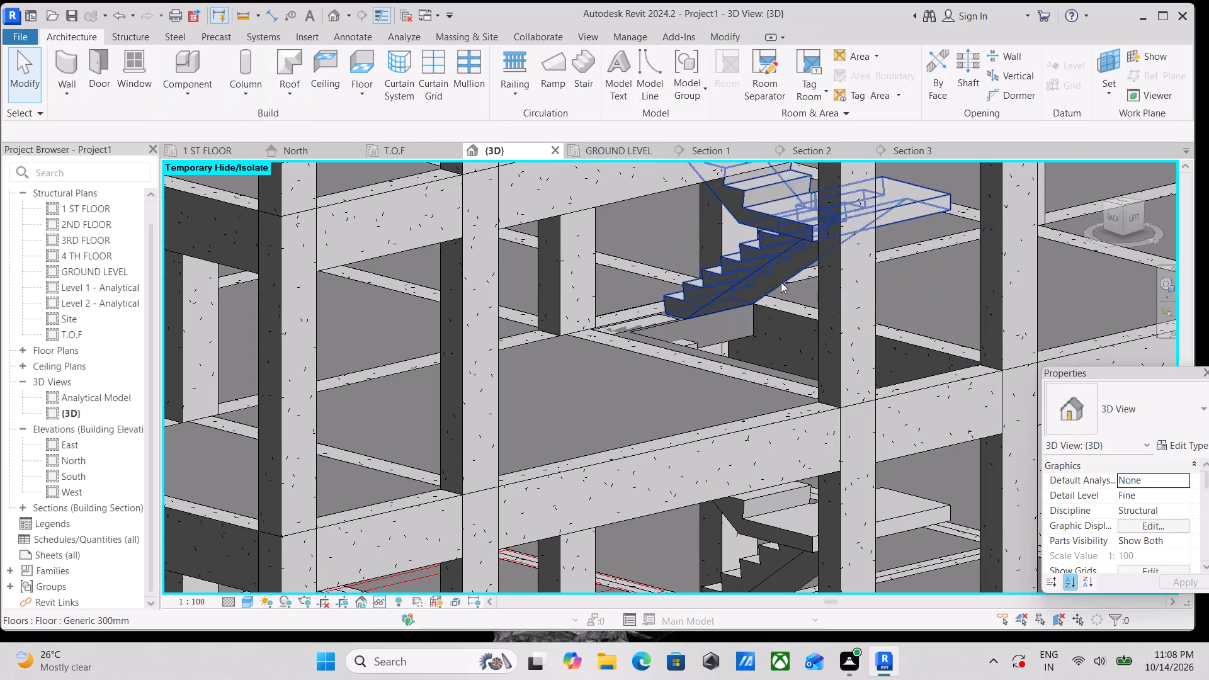
click(788, 270)
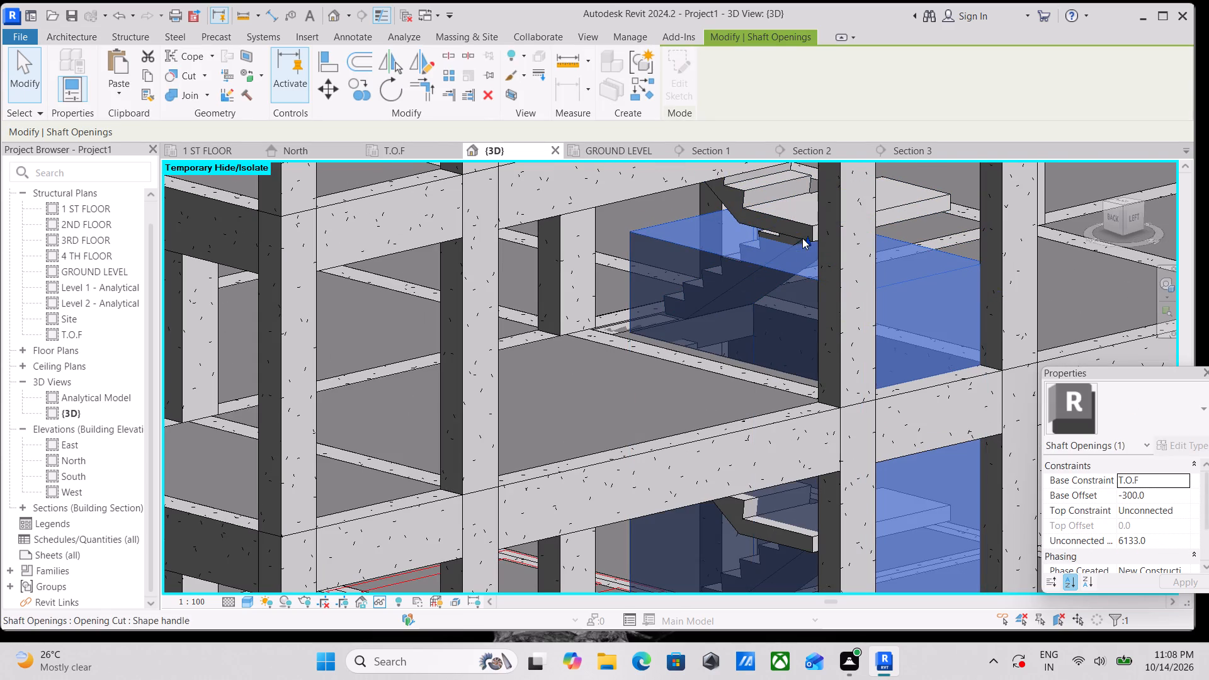
drag(805, 241, 827, 77)
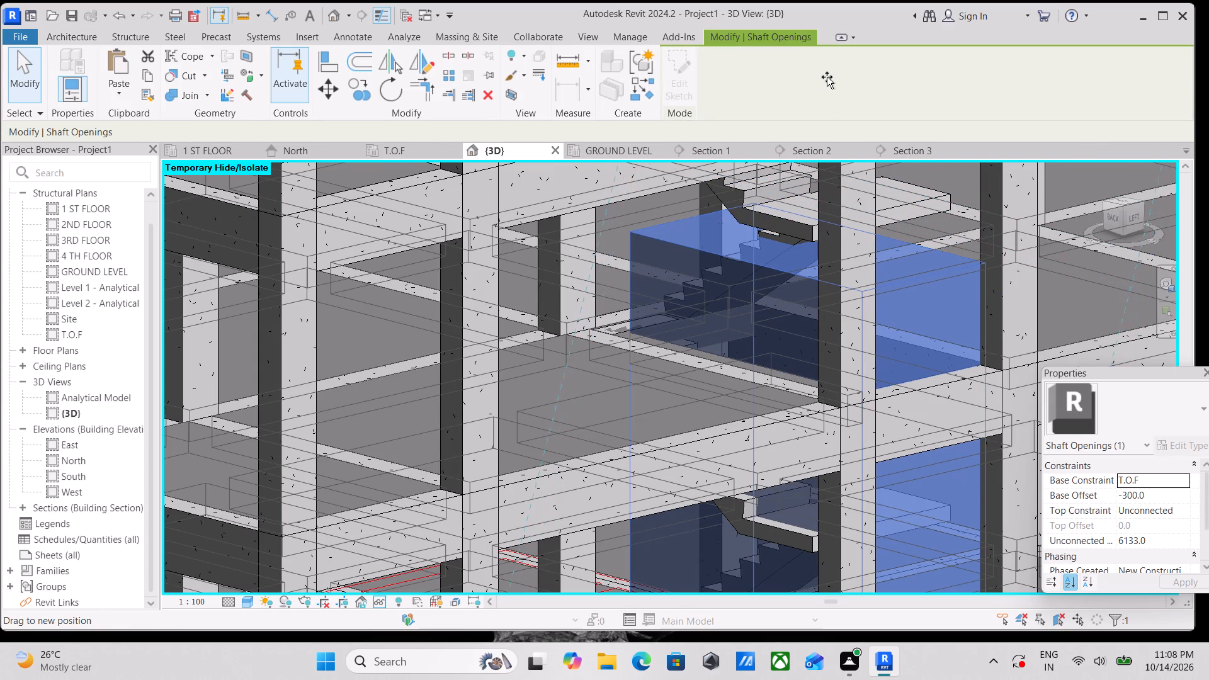
drag(827, 77, 827, 75)
scroll(823, 185, down, 9)
middle_drag(822, 225, 796, 407)
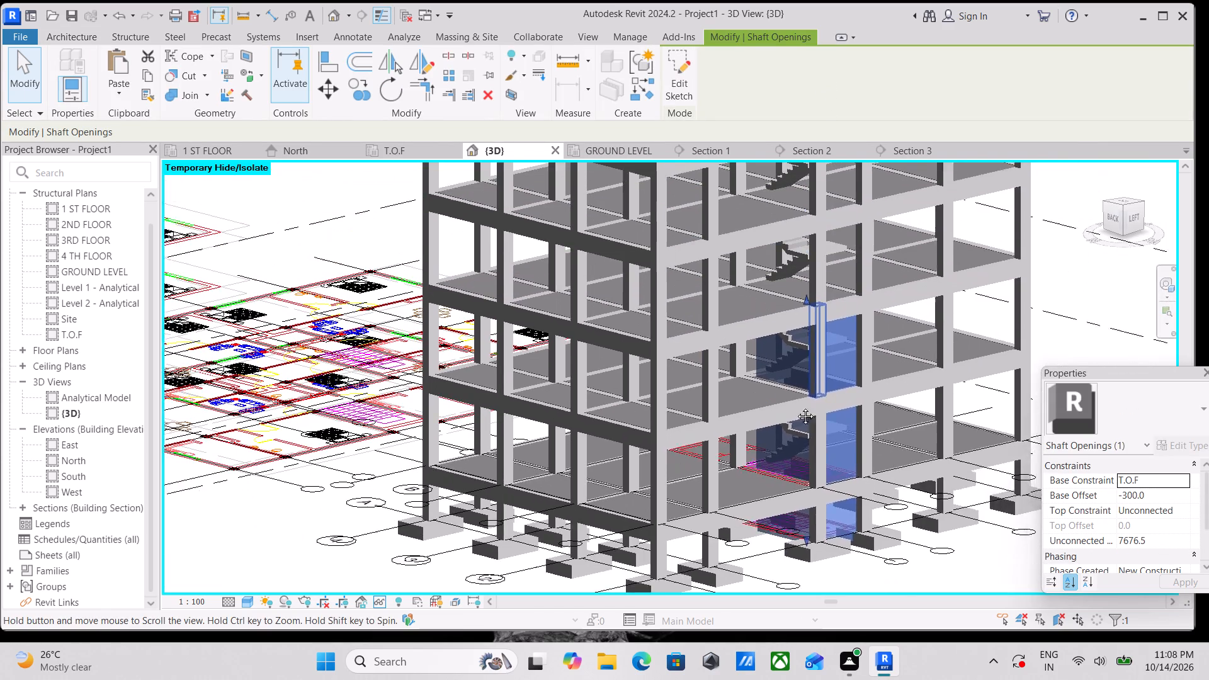
middle_drag(796, 407, 795, 411)
Stretch the shaft opening's top up through all upper storeys and past the roof slab, to an unconnected height of about 18980 mm.
scroll(794, 348, up, 3)
drag(790, 361, 783, 328)
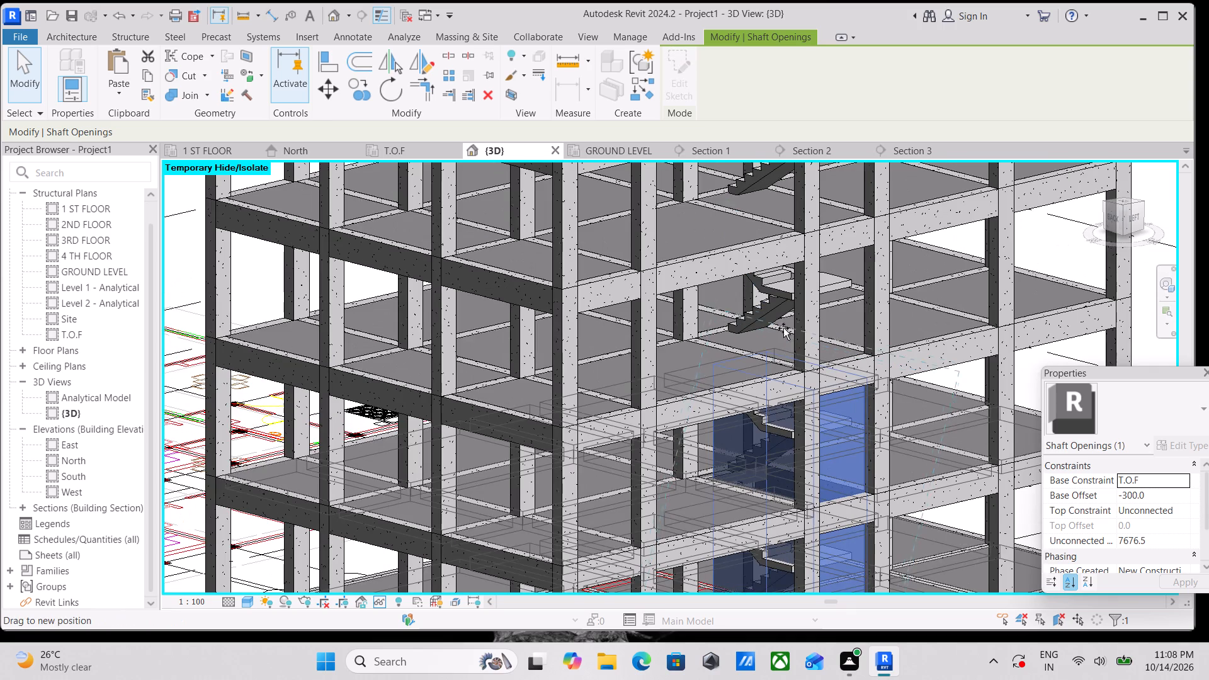
drag(783, 328, 808, 82)
scroll(800, 230, down, 5)
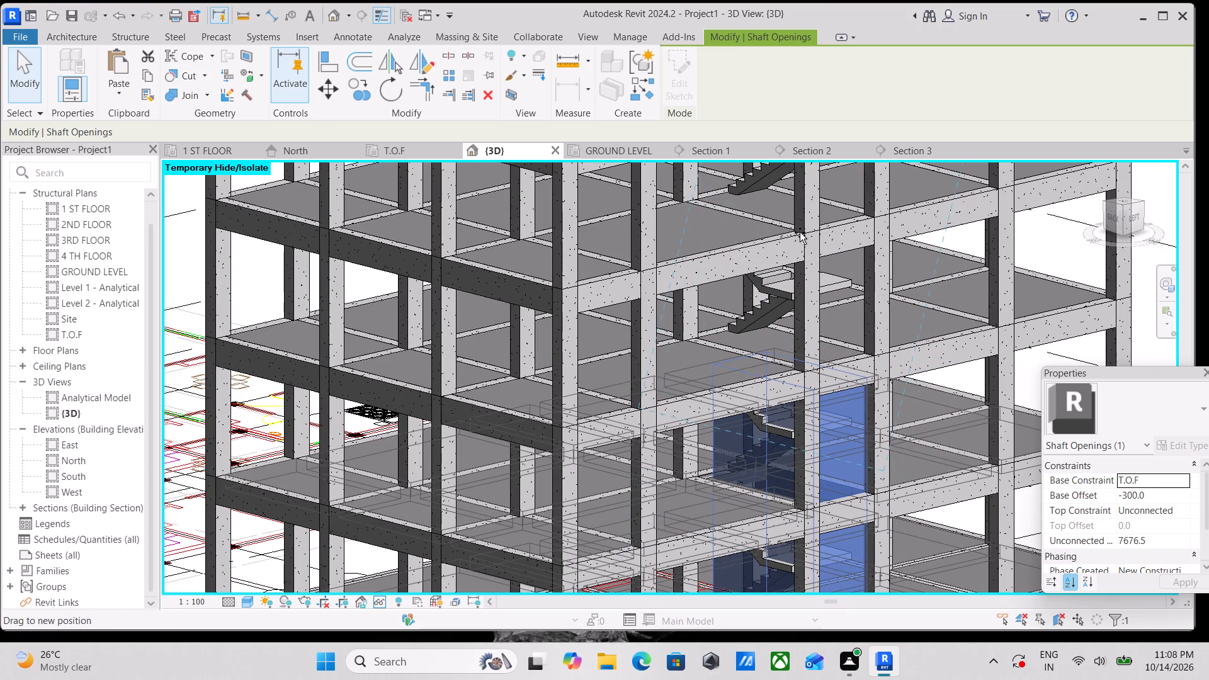
scroll(800, 232, down, 7)
middle_drag(799, 238, 777, 378)
scroll(777, 357, up, 8)
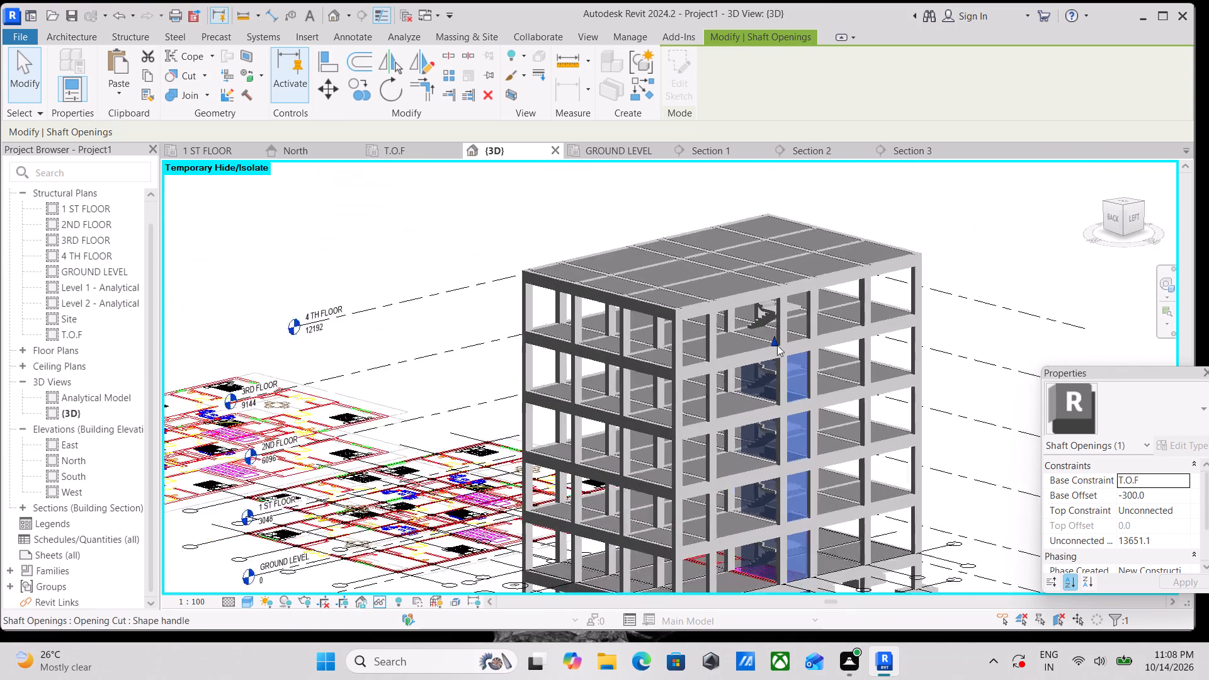
drag(773, 341, 782, 286)
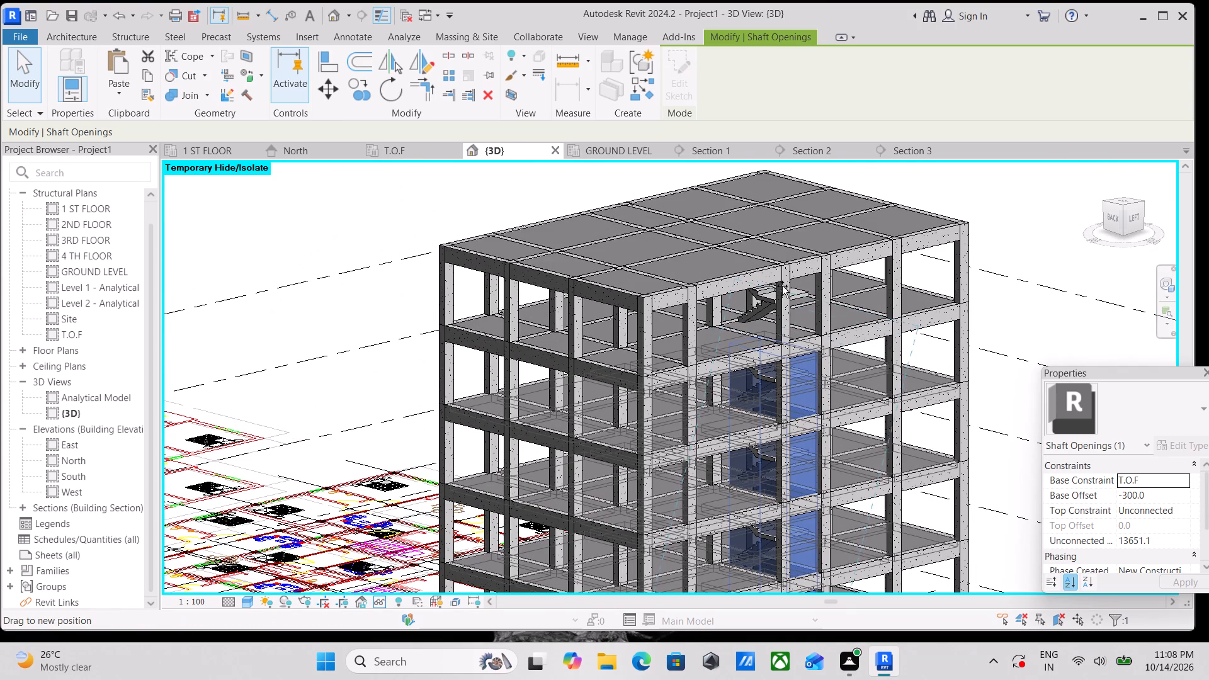
drag(782, 286, 780, 200)
scroll(778, 207, down, 4)
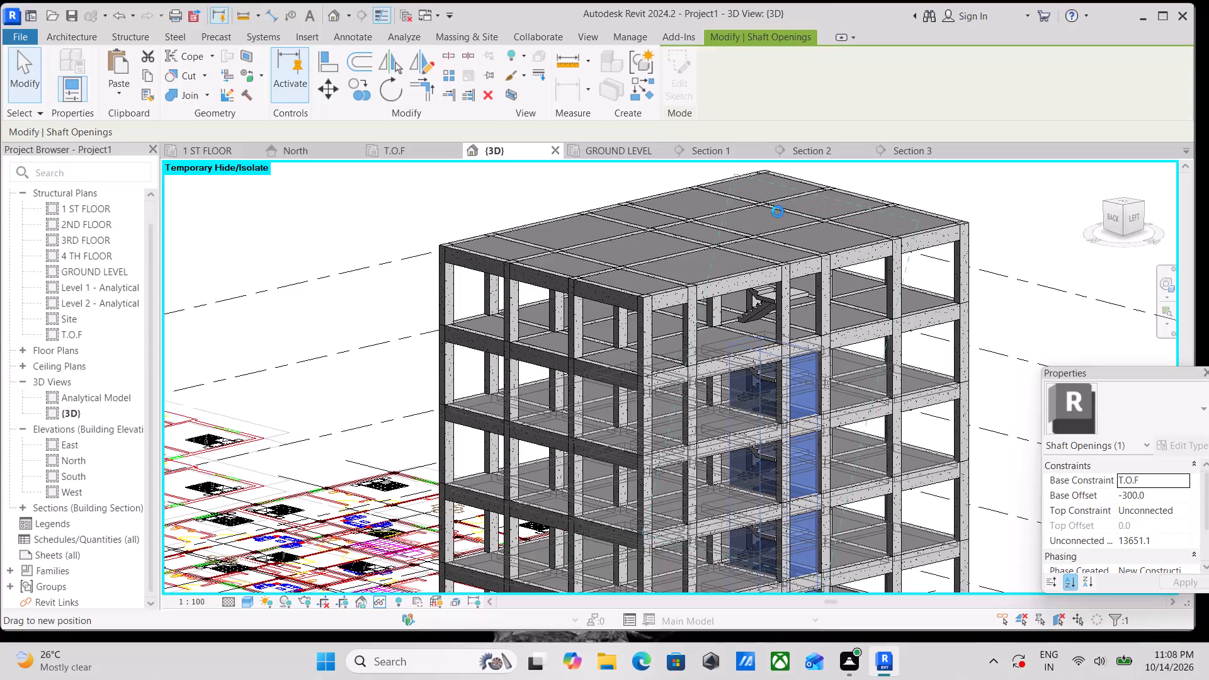
scroll(778, 212, down, 1)
scroll(785, 280, up, 3)
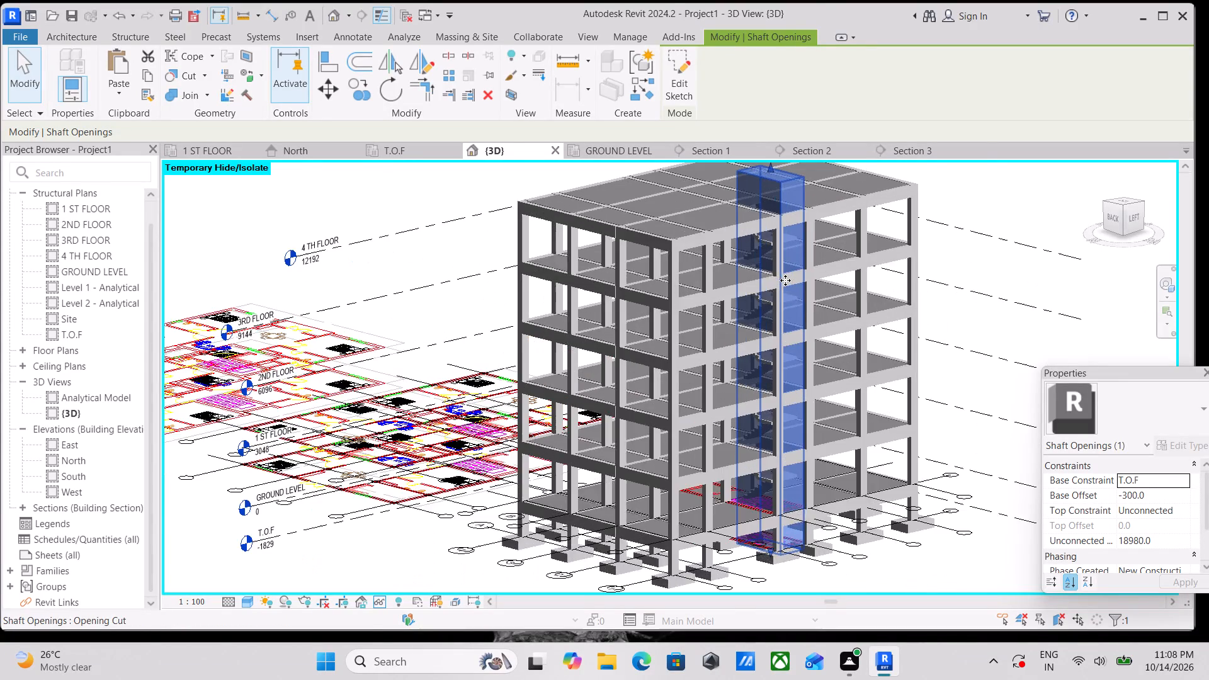
Deselect the shaft opening and examine the stairs and slab cut-outs on the upper storeys from several sides of the 3D model.
scroll(785, 280, up, 3)
key(Escape)
scroll(794, 271, up, 3)
scroll(799, 266, down, 2)
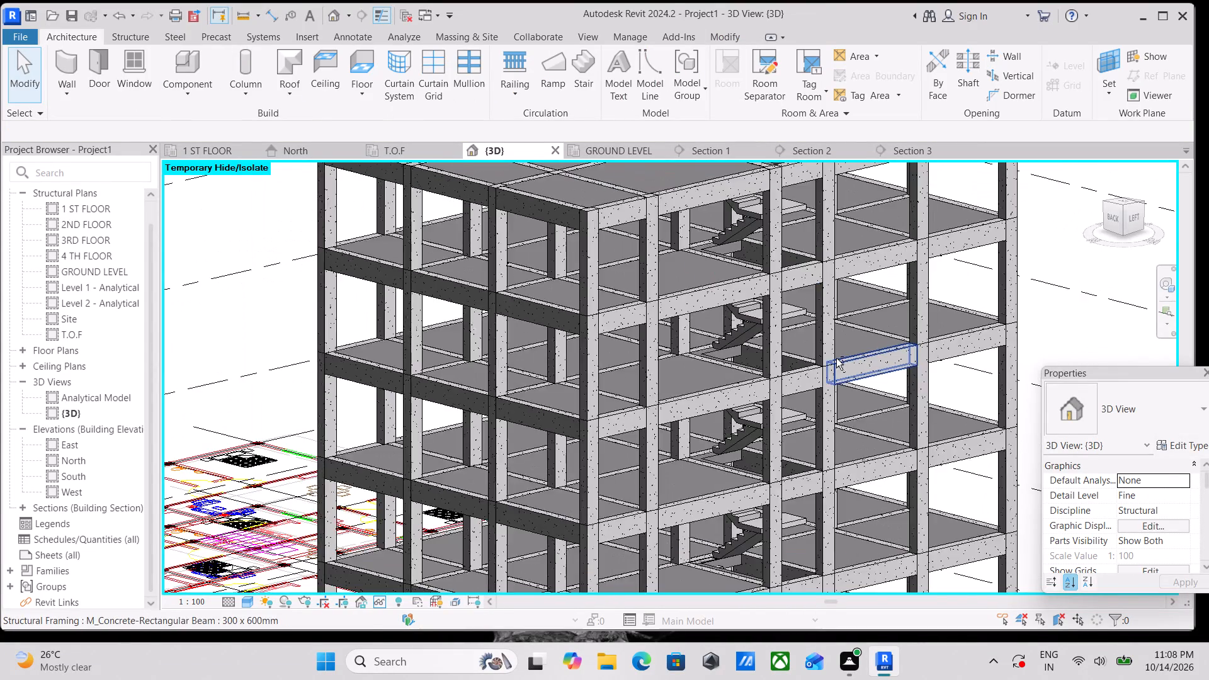
shift+middle_drag(834, 358, 800, 361)
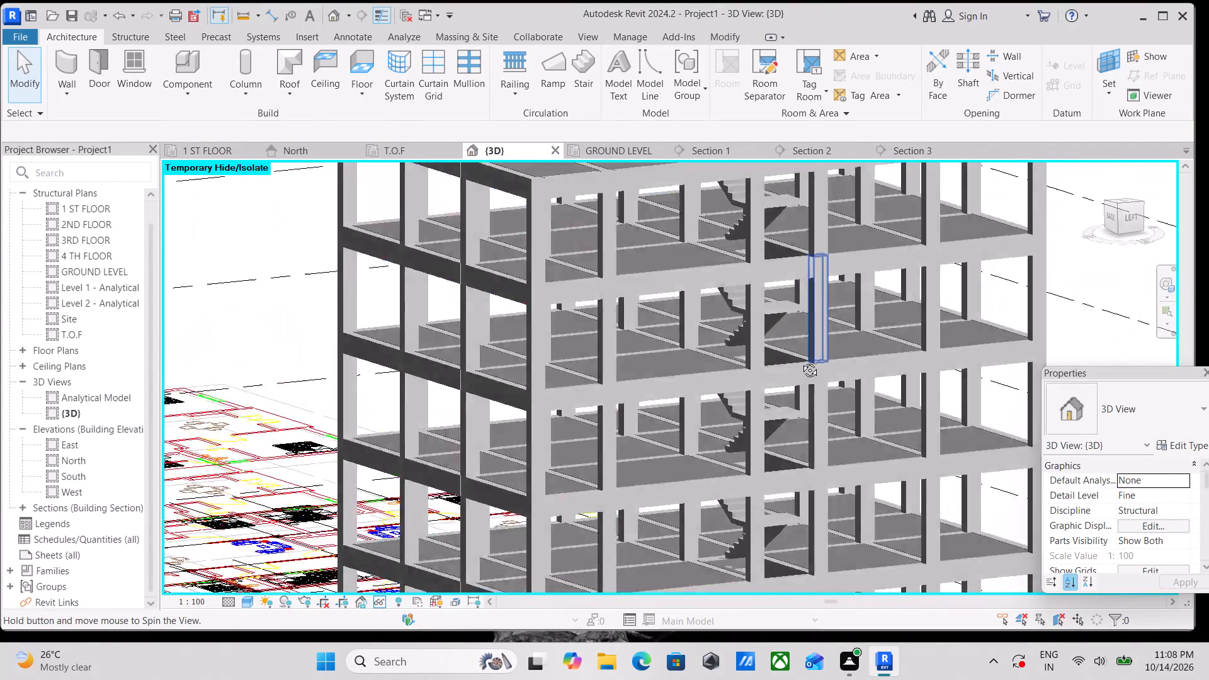
shift+middle_drag(800, 361, 801, 407)
shift+middle_drag(761, 377, 911, 326)
scroll(794, 350, up, 2)
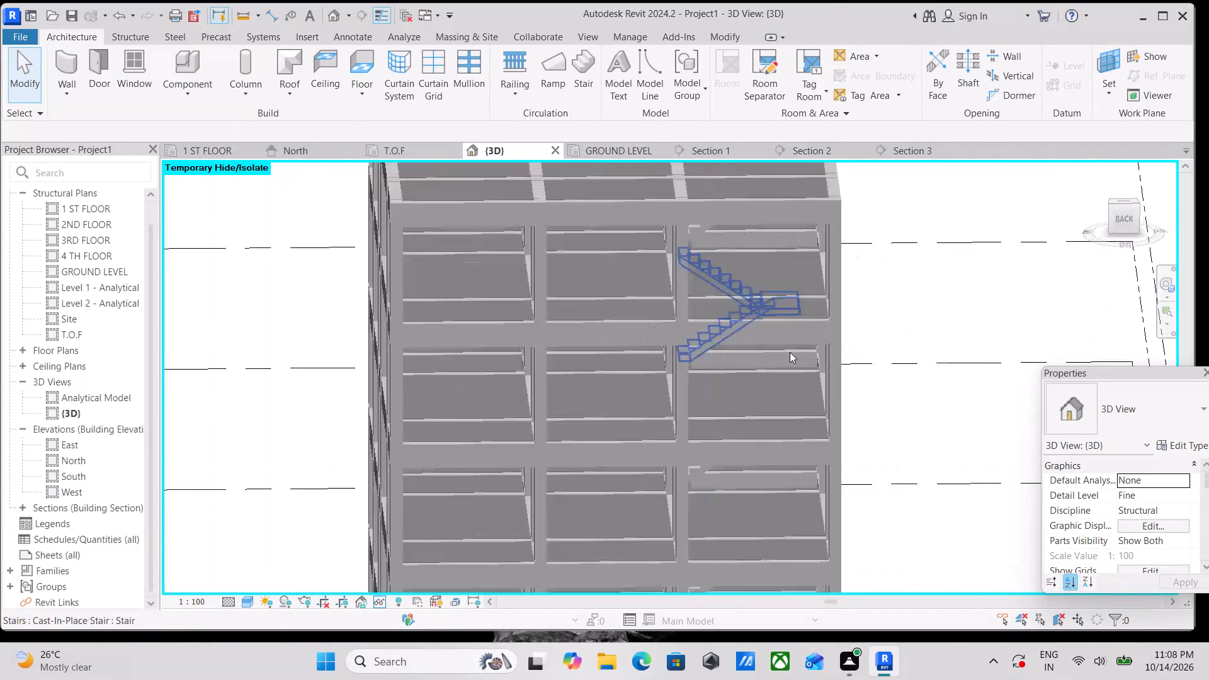
scroll(790, 352, up, 5)
shift+middle_drag(632, 343, 688, 351)
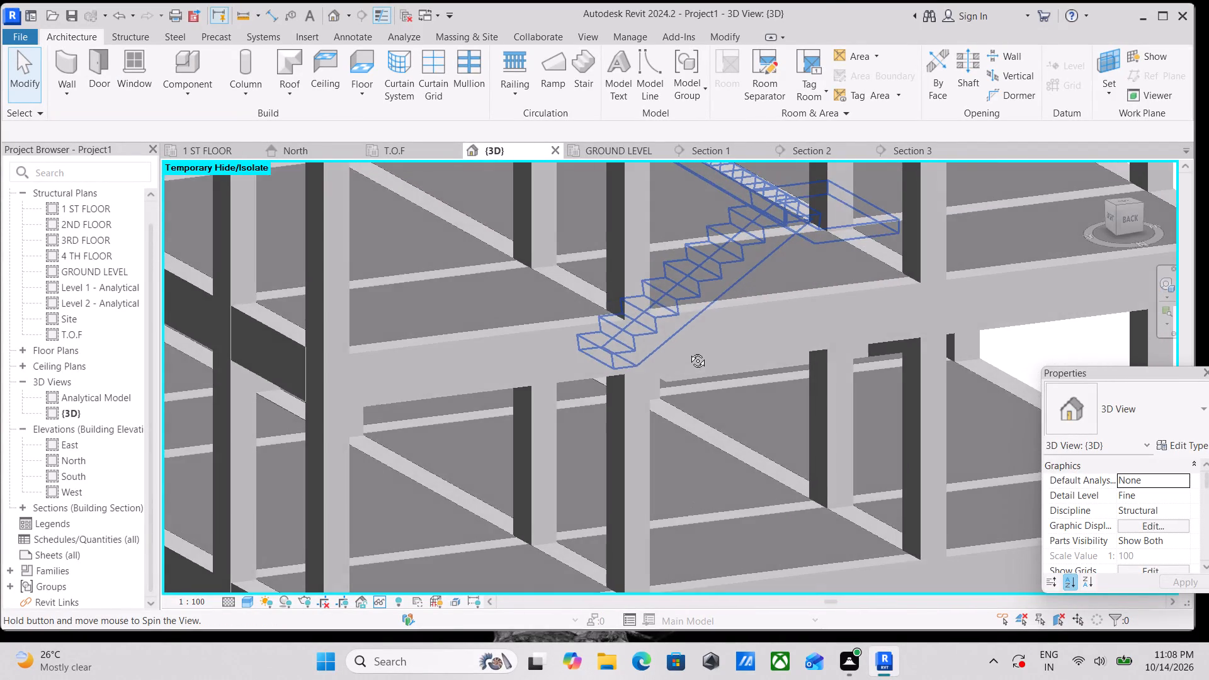
shift+middle_drag(688, 351, 611, 336)
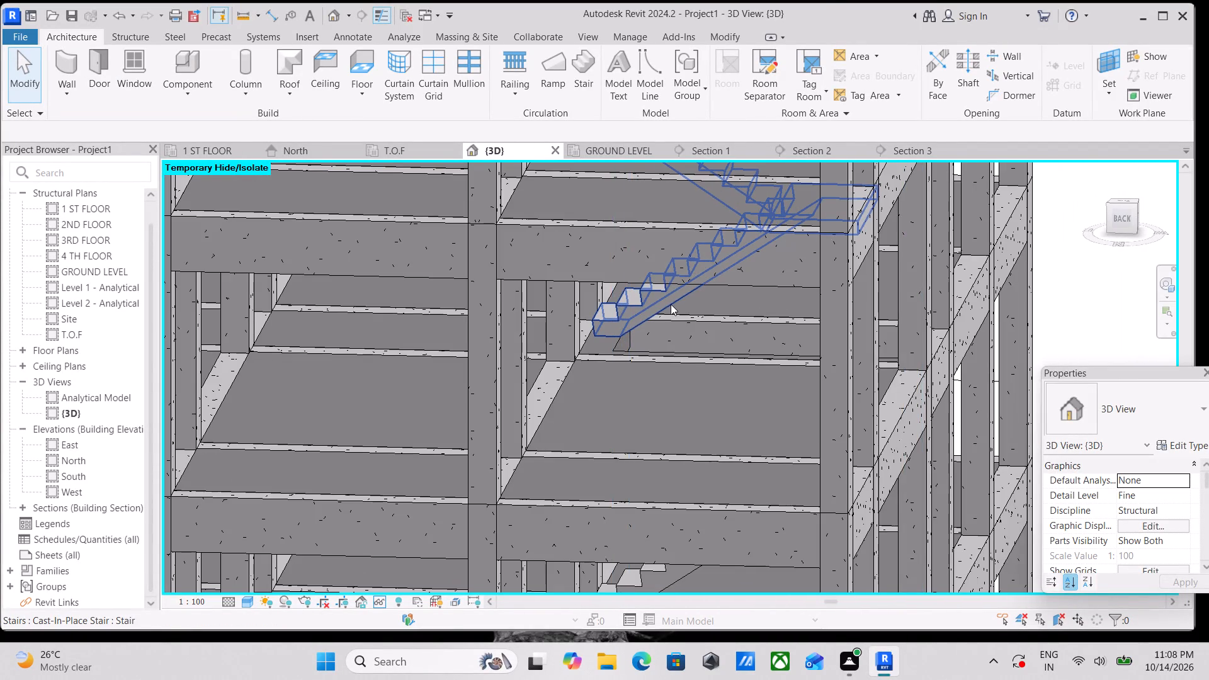
scroll(670, 307, down, 3)
shift+middle_drag(659, 319, 660, 319)
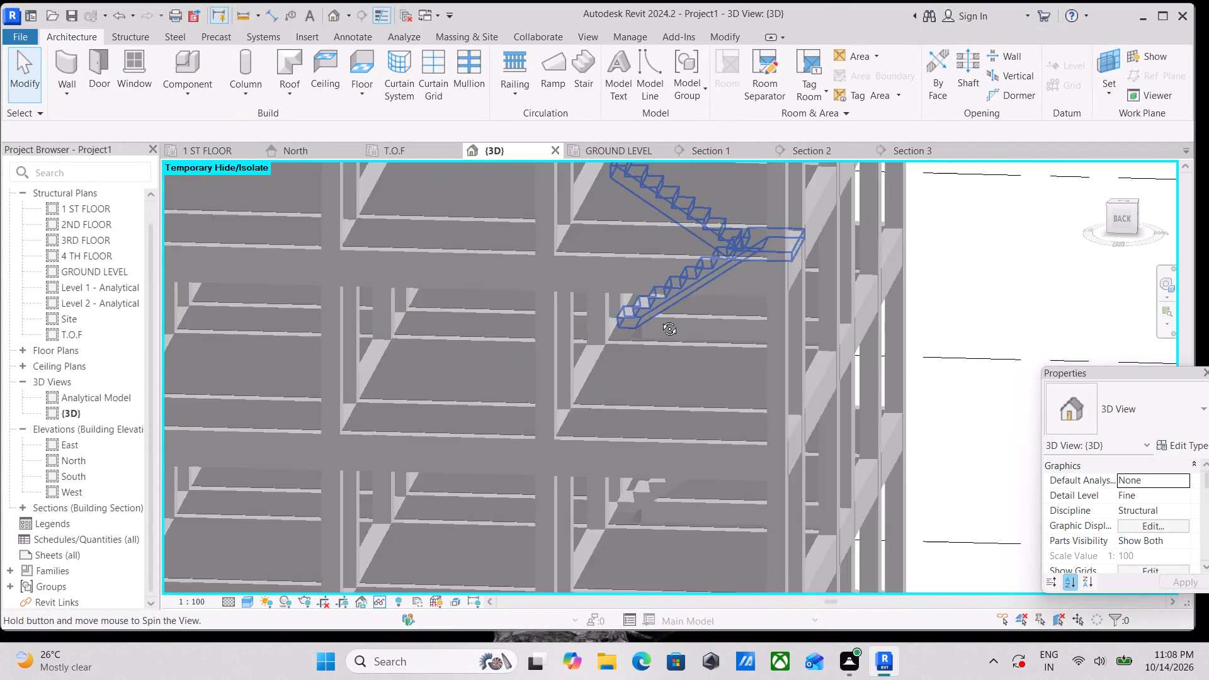
shift+middle_drag(660, 319, 622, 320)
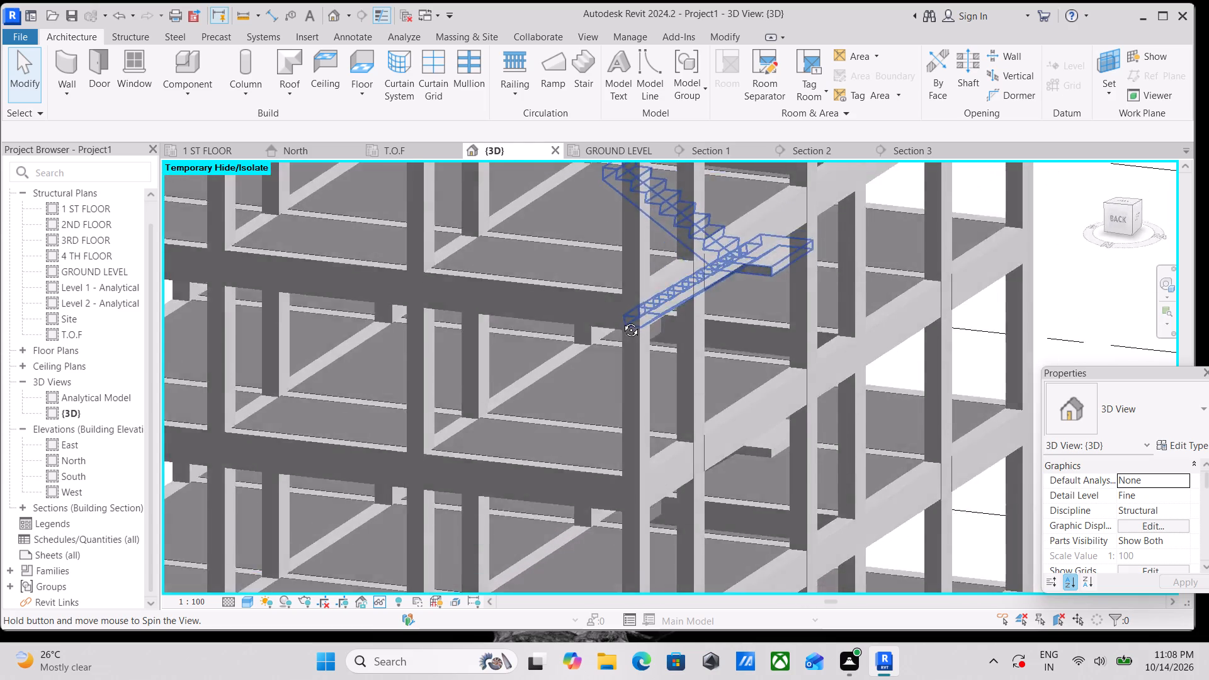
shift+middle_drag(622, 320, 487, 330)
Review the whole building frame in 3D, including the roof slab with its stair opening, the level lines and the footings.
scroll(487, 298, down, 8)
shift+middle_drag(502, 297, 725, 327)
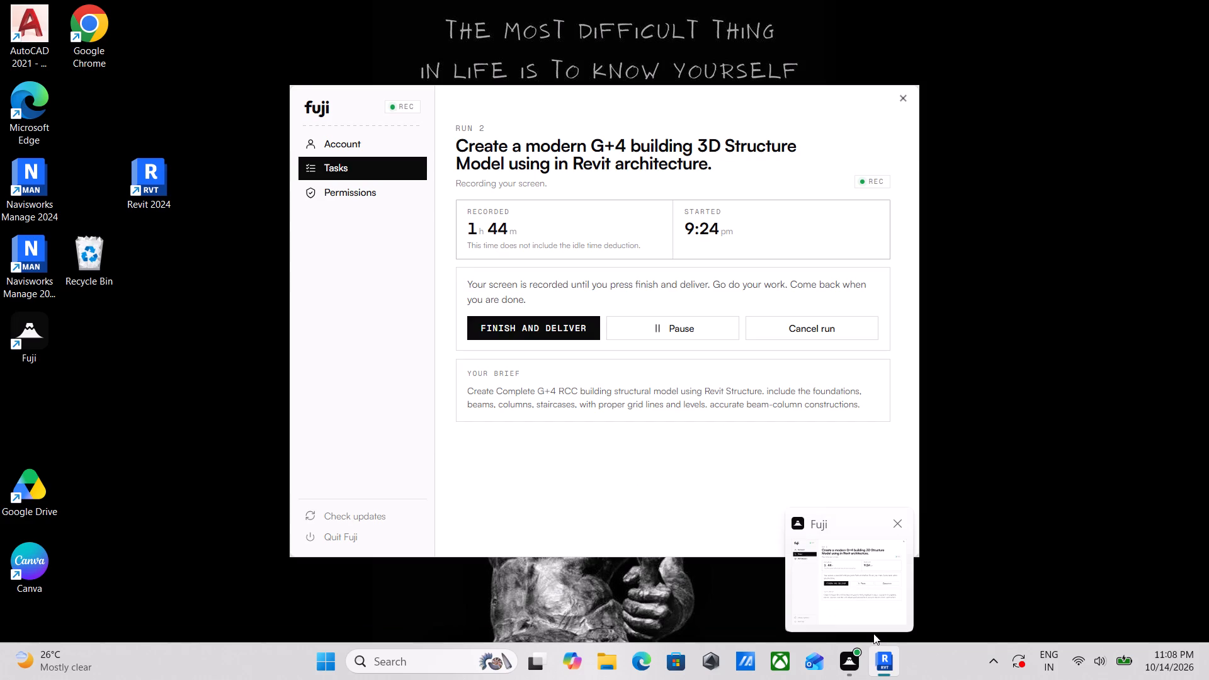
scroll(882, 394, up, 3)
scroll(821, 389, down, 3)
middle_drag(825, 391, 904, 415)
scroll(902, 414, up, 1)
scroll(827, 376, down, 2)
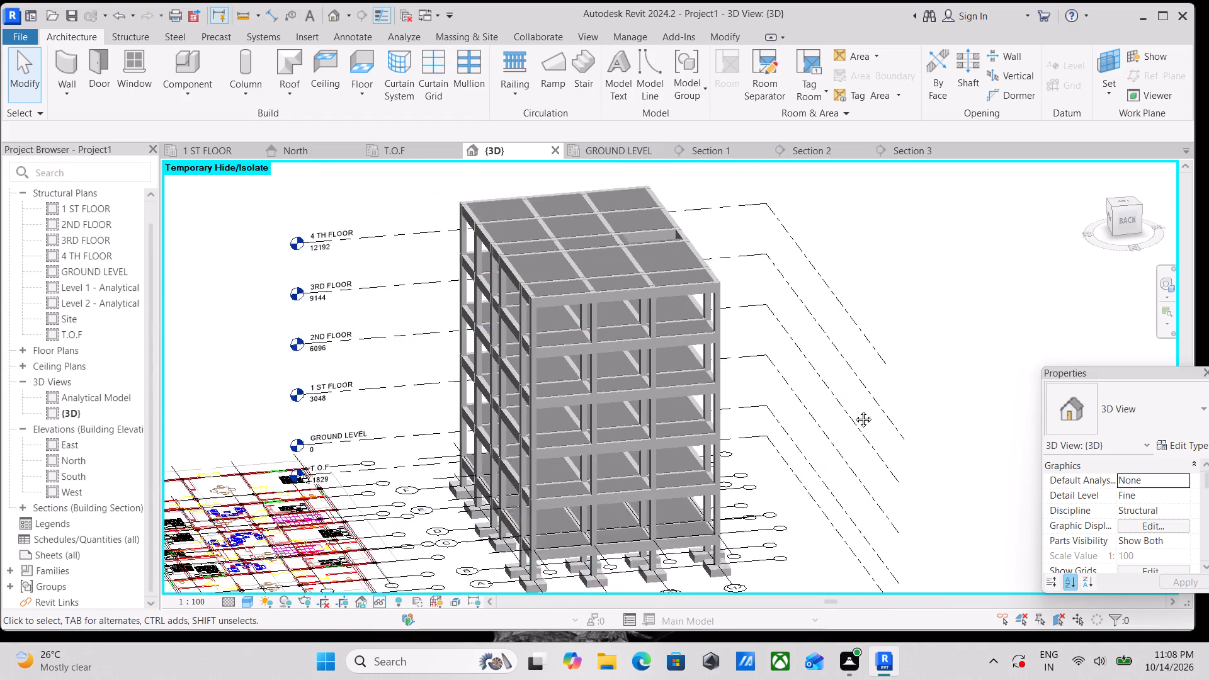
middle_drag(836, 390, 899, 446)
scroll(783, 361, down, 1)
middle_drag(781, 360, 896, 382)
scroll(450, 148, up, 3)
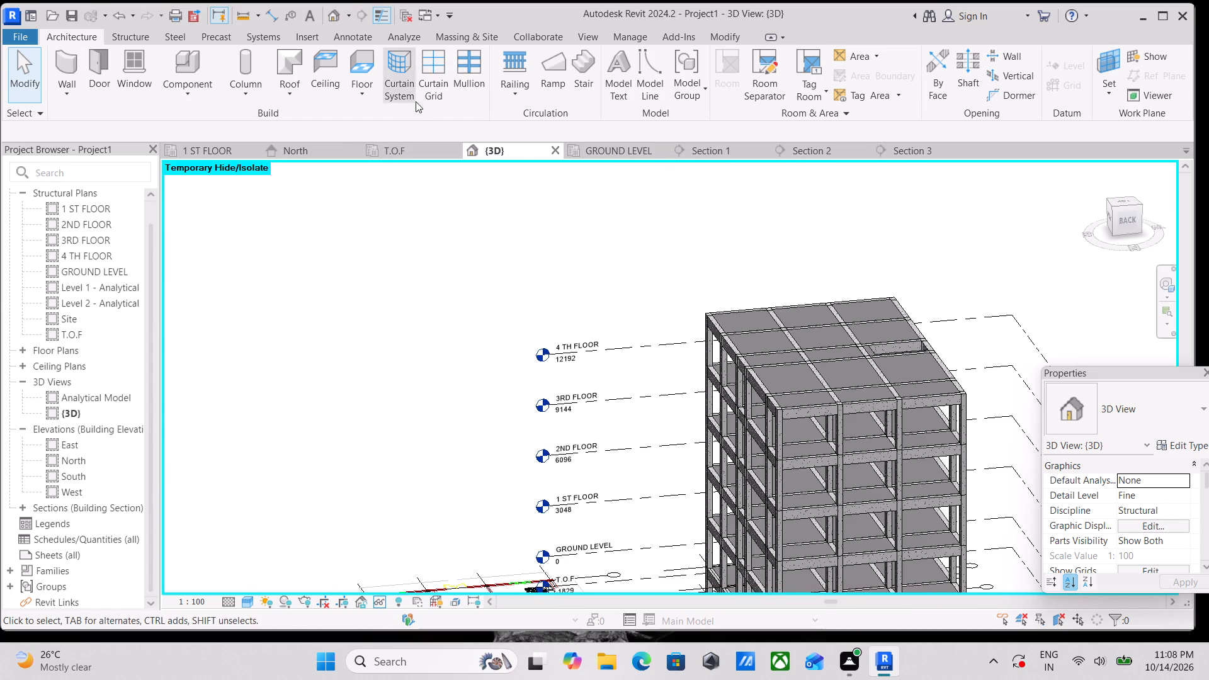
scroll(436, 113, down, 3)
scroll(589, 326, down, 2)
middle_drag(591, 327, 465, 290)
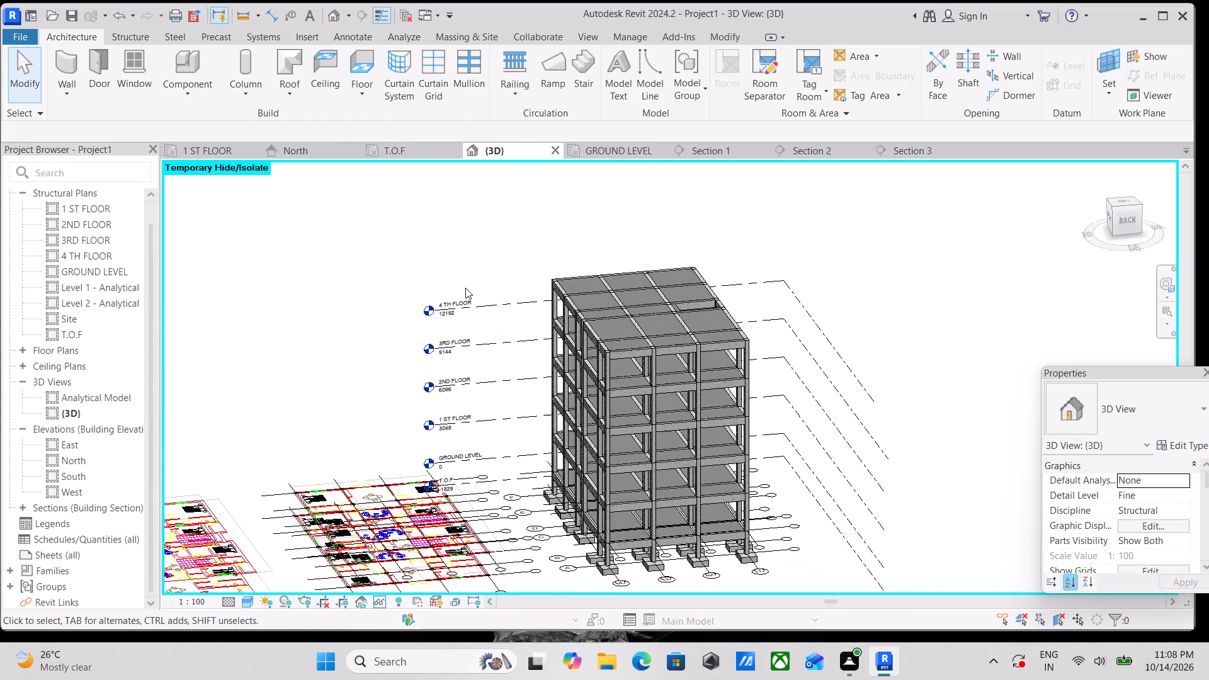
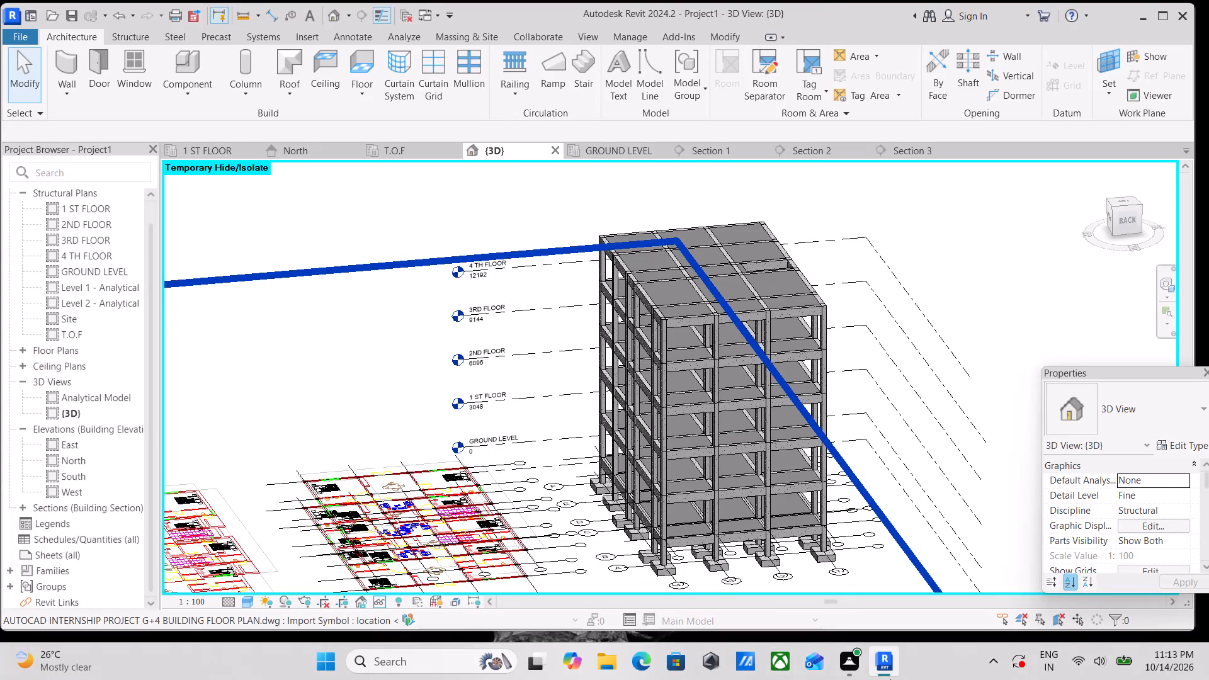
Temporarily hide one of the overlapping imported DWG floor plans (AUTOCAD INTERNSHIP PROJECT G+4) beside the building in the 3D view.
scroll(885, 679, down, 2)
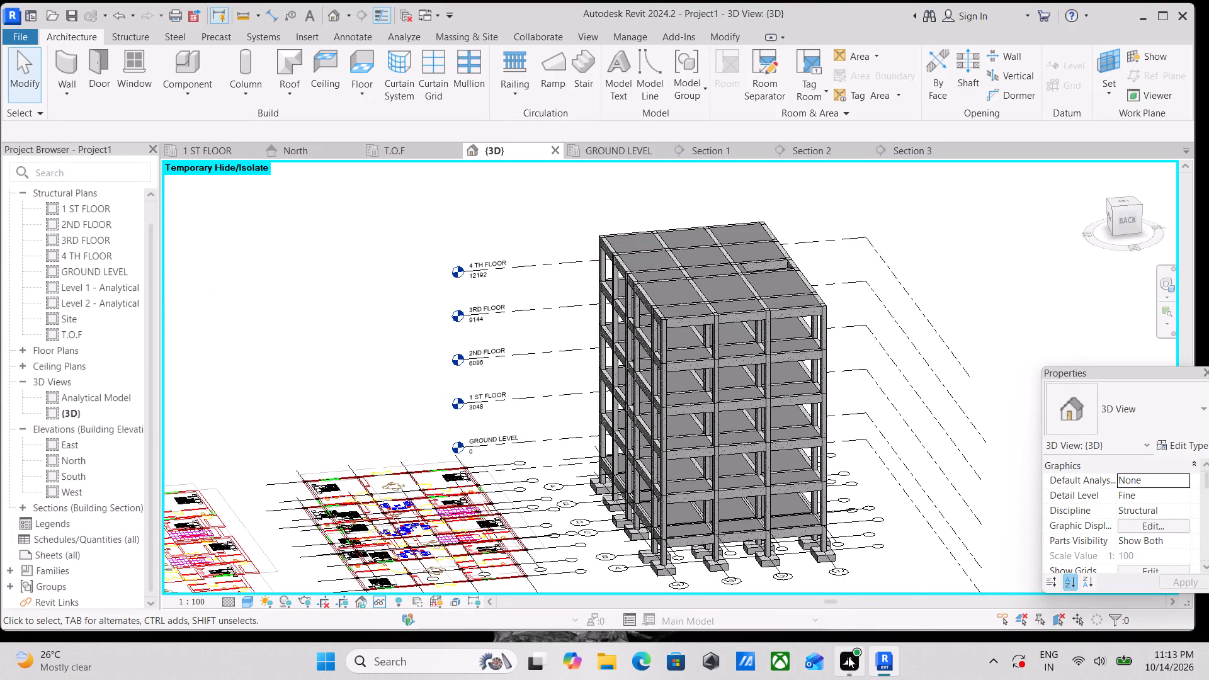
scroll(553, 521, down, 1)
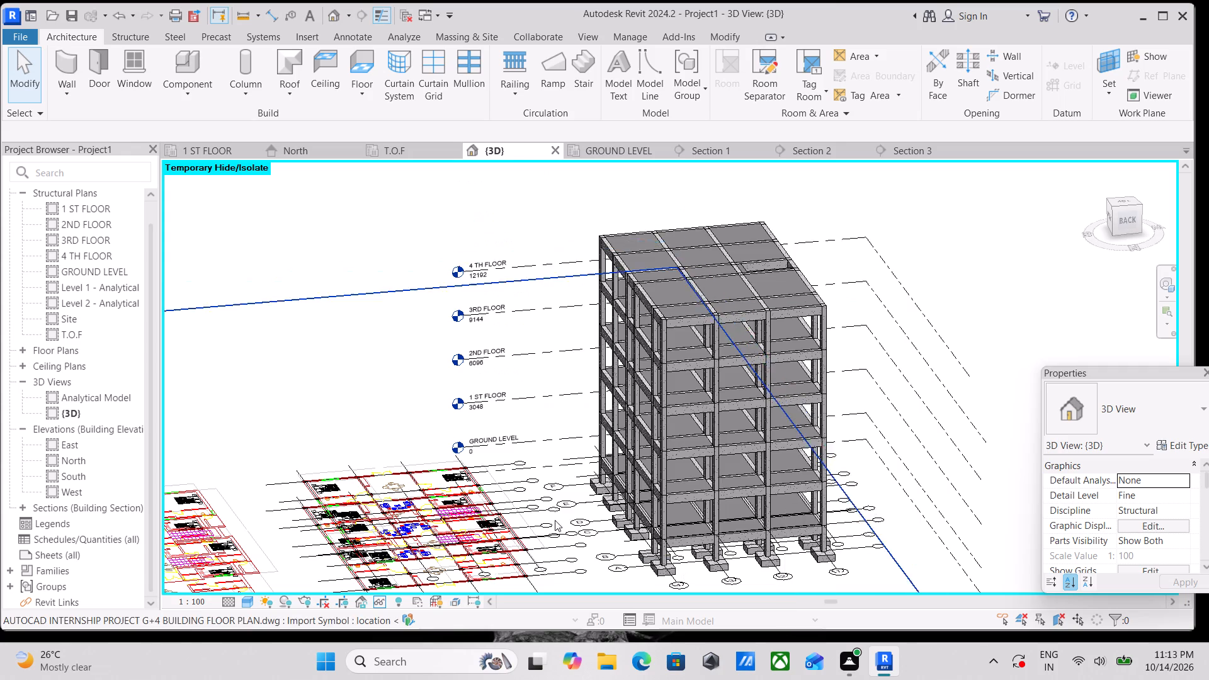
scroll(555, 520, down, 2)
middle_drag(536, 526, 779, 409)
scroll(591, 458, up, 3)
scroll(492, 426, up, 3)
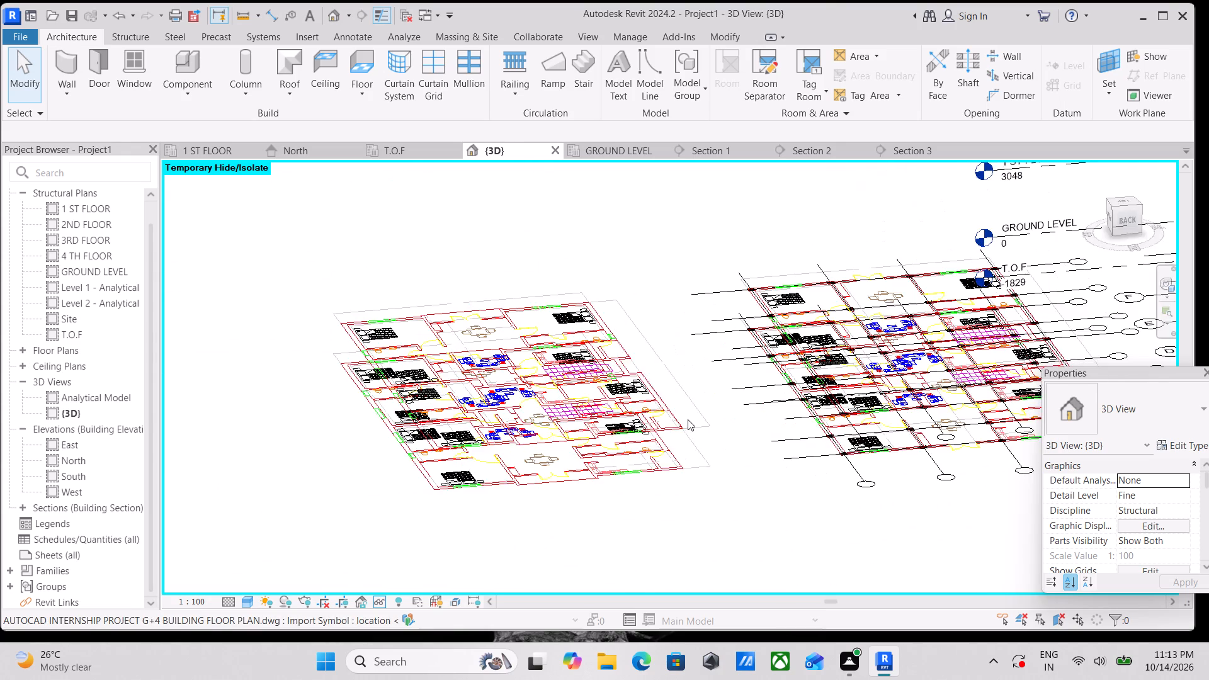
middle_drag(686, 419, 447, 470)
scroll(521, 478, down, 3)
middle_drag(525, 498, 558, 454)
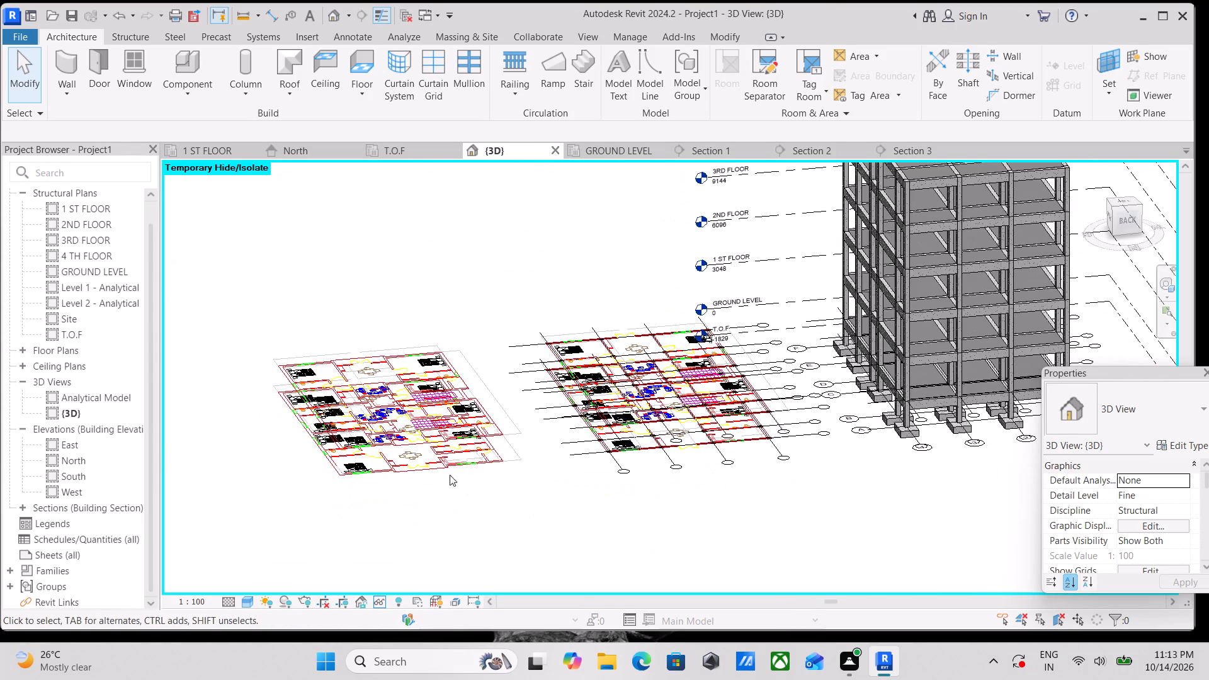
scroll(571, 493, up, 3)
middle_drag(698, 489, 408, 569)
scroll(829, 405, up, 3)
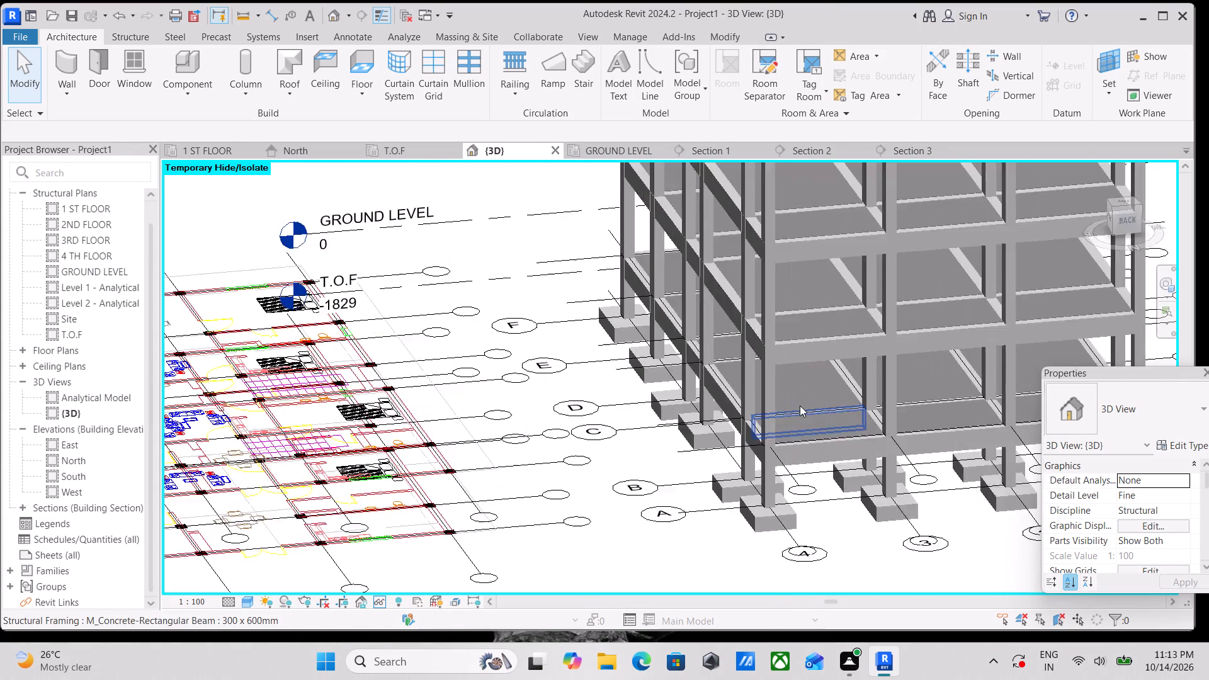
scroll(800, 405, up, 4)
scroll(761, 396, down, 3)
scroll(674, 463, down, 2)
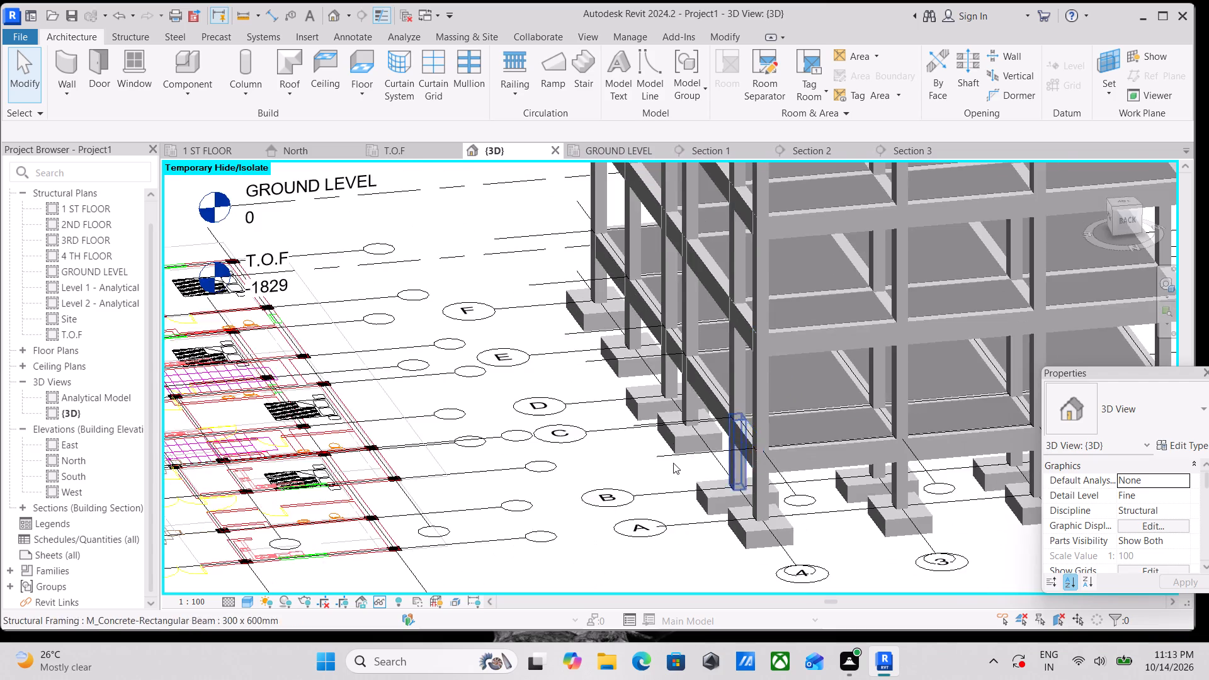
scroll(445, 517, down, 1)
middle_drag(445, 517, 694, 414)
click(461, 466)
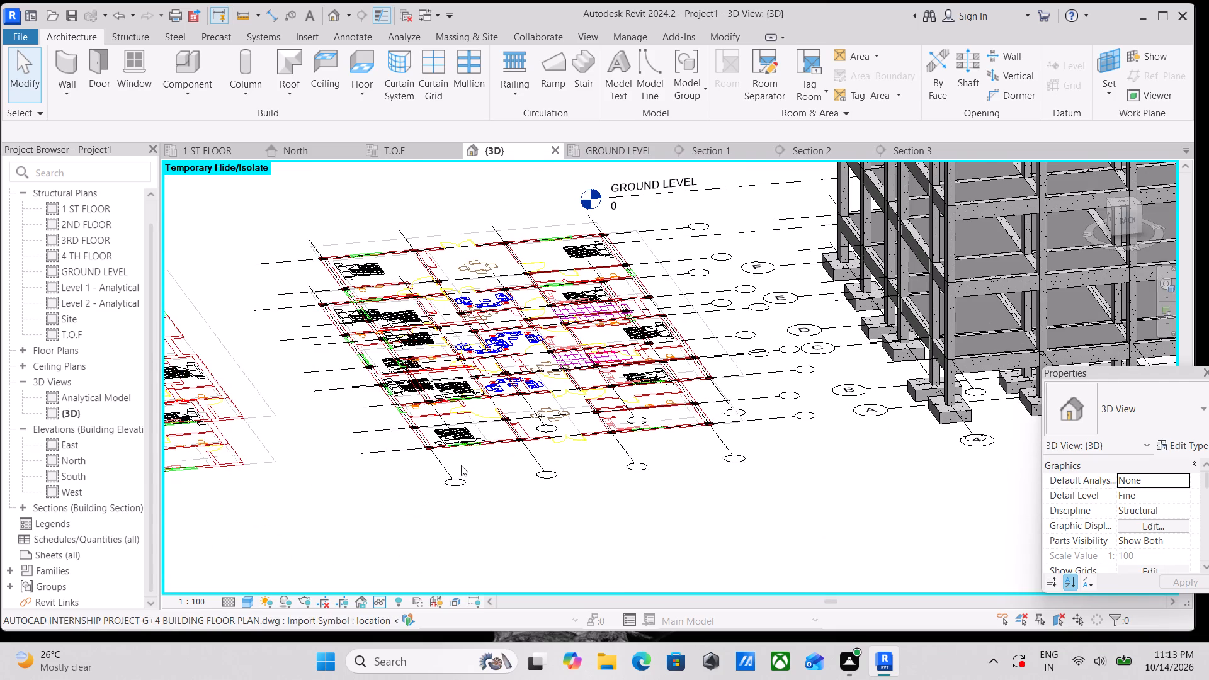
click(450, 475)
scroll(450, 475, down, 7)
middle_drag(451, 475, 596, 450)
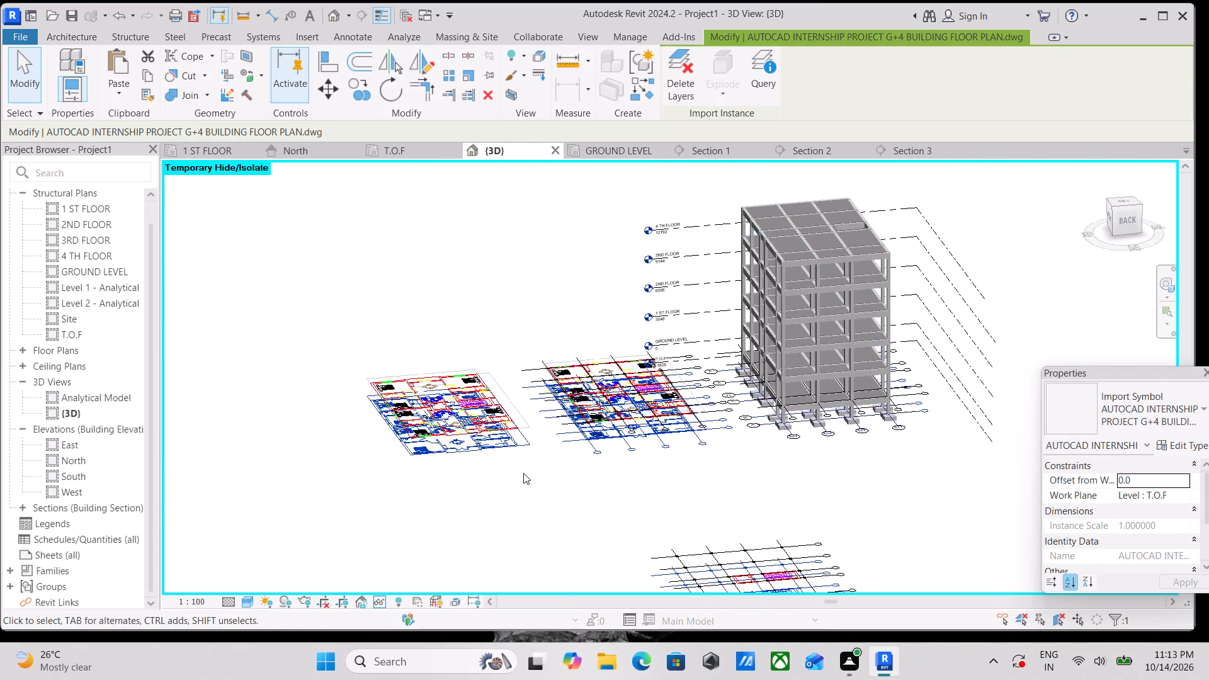
middle_drag(523, 473, 612, 470)
text(HHH)
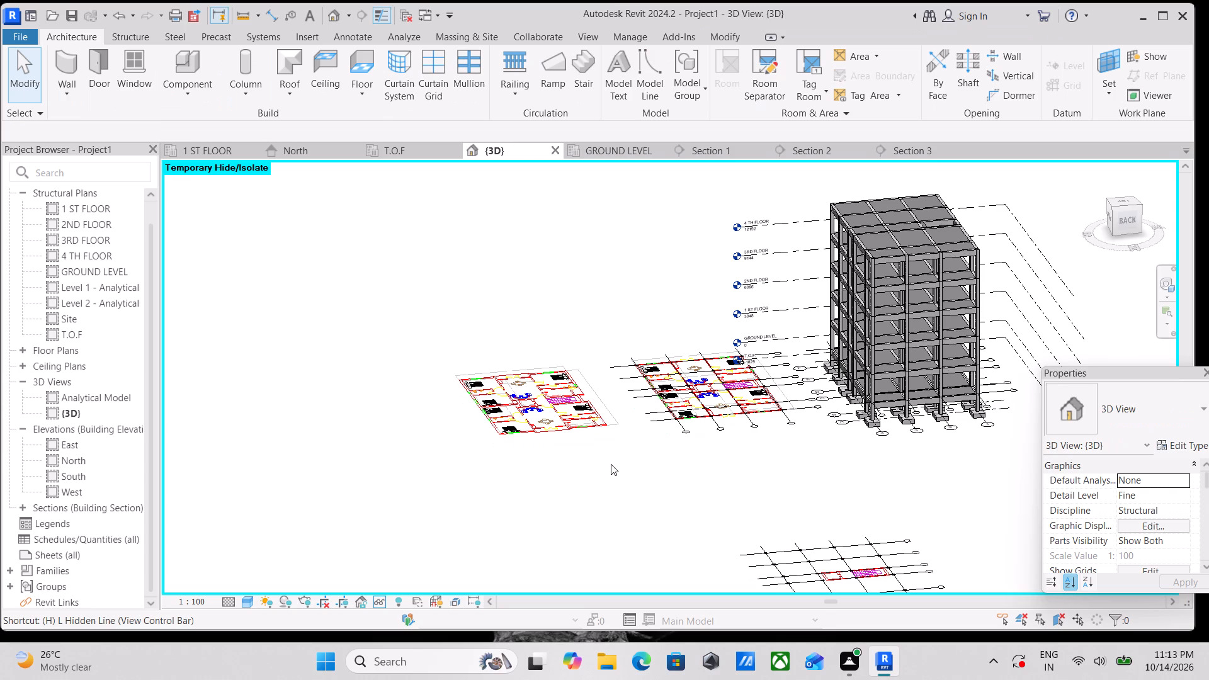
Temporarily hide the remaining imported DWG floor plans so only the structural model, grids and levels are displayed in 3D.
scroll(616, 457, up, 6)
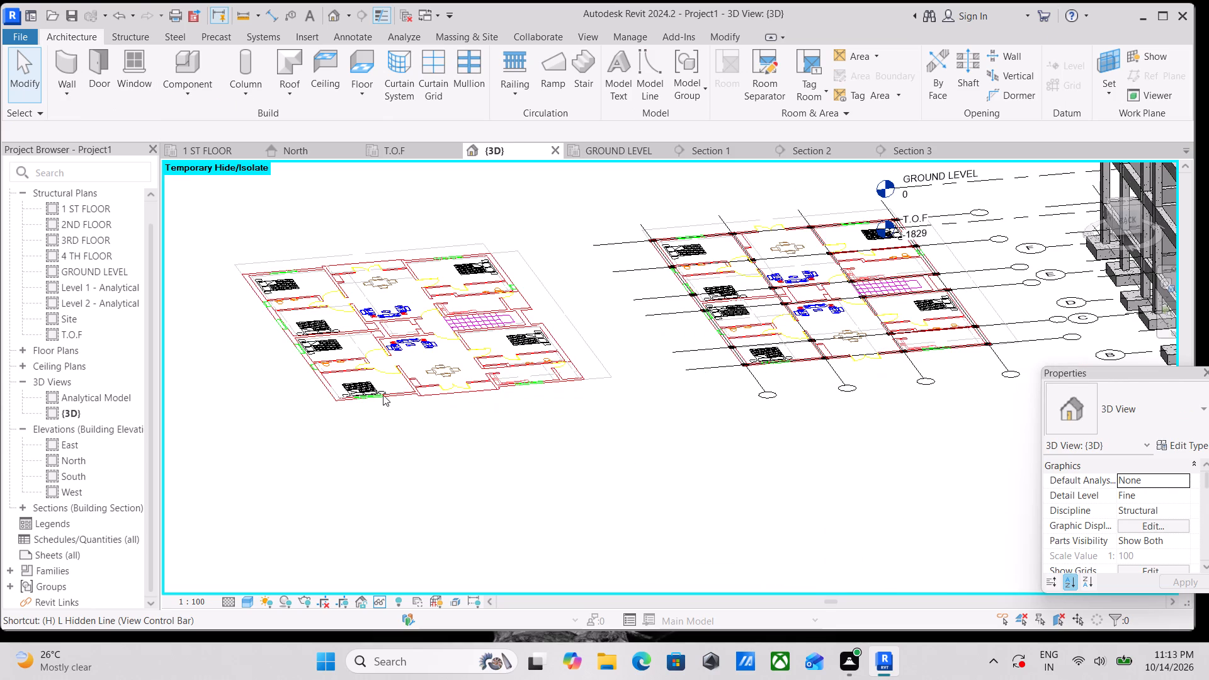
click(382, 394)
scroll(428, 424, down, 2)
middle_drag(435, 433, 466, 459)
text(HH)
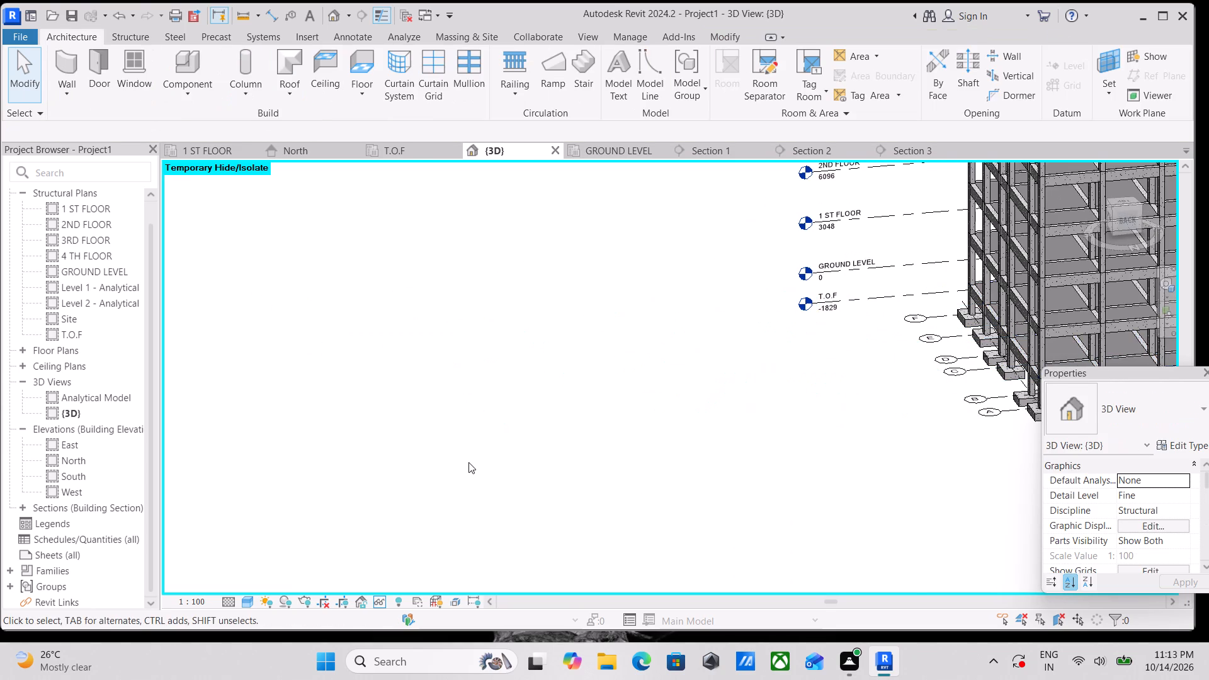
Examine the complete structural frame from the back, the front and above, including the stair opening in the top slab.
scroll(574, 498, down, 5)
middle_drag(586, 492, 419, 526)
scroll(606, 555, up, 2)
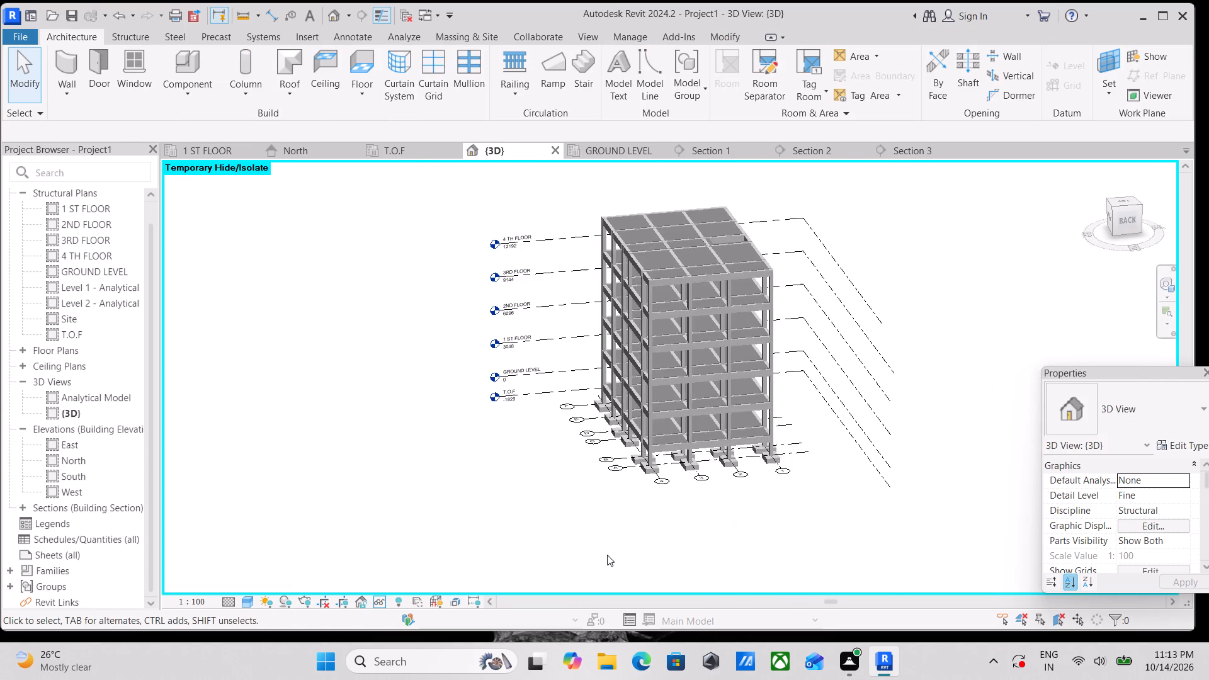
shift+middle_drag(585, 544, 914, 530)
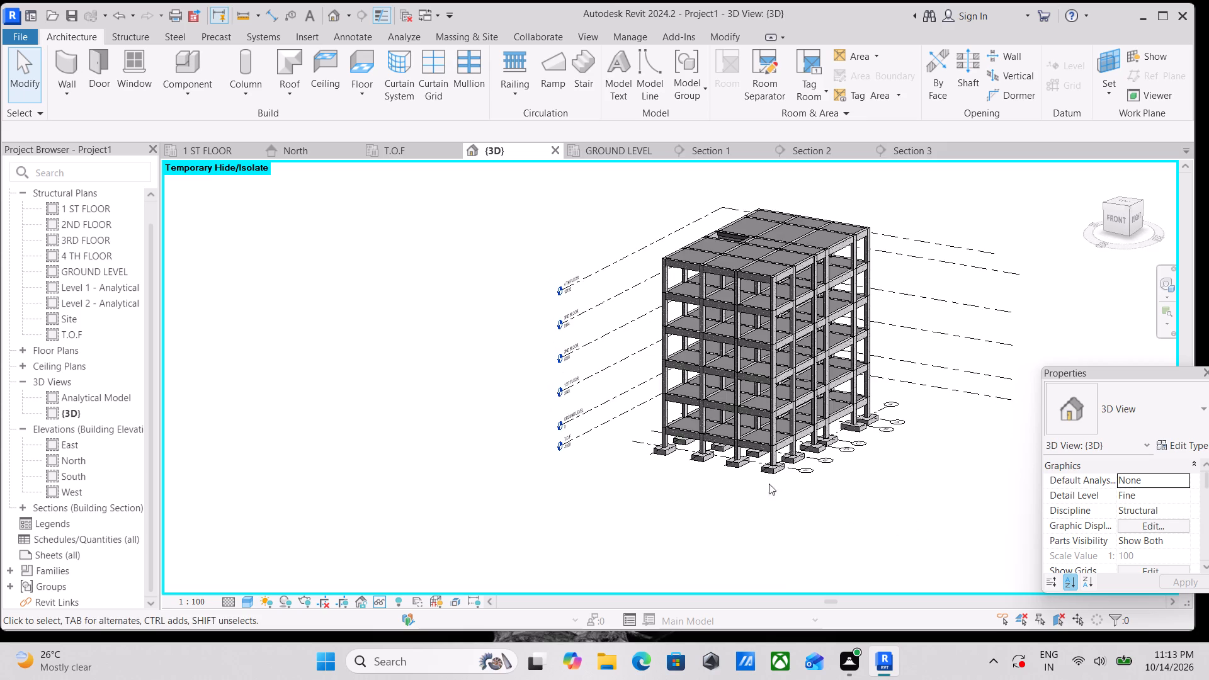
shift+middle_drag(747, 480, 795, 579)
middle_drag(697, 460, 807, 565)
middle_drag(746, 429, 849, 577)
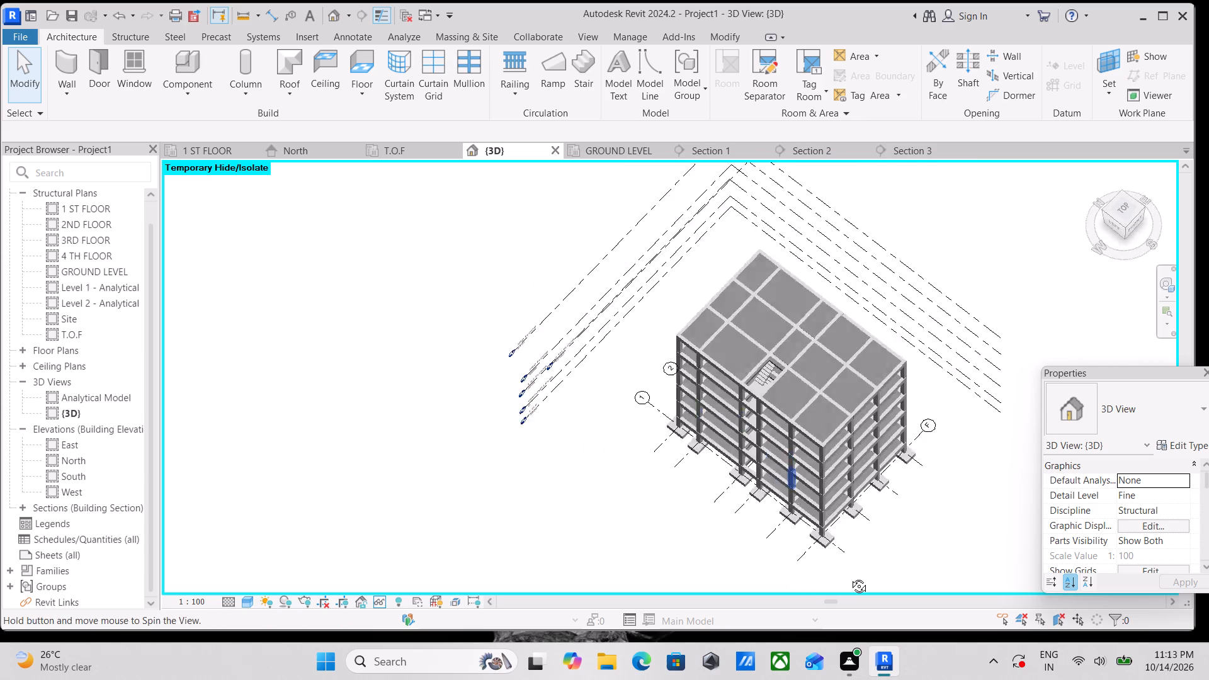
middle_drag(849, 577, 856, 585)
Examine the cast-in-place stair flights and landings between the floors up close.
scroll(761, 410, up, 11)
shift+middle_drag(737, 507, 761, 421)
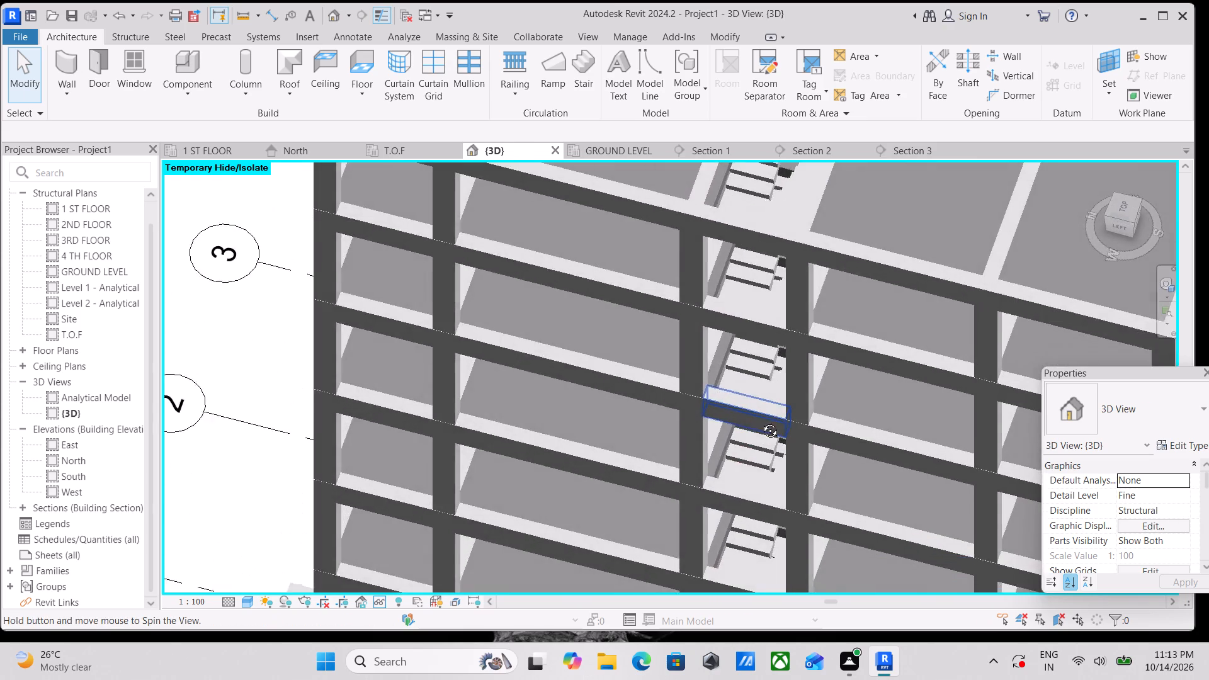
shift+middle_drag(761, 421, 763, 420)
shift+middle_drag(776, 457, 839, 360)
scroll(739, 463, up, 6)
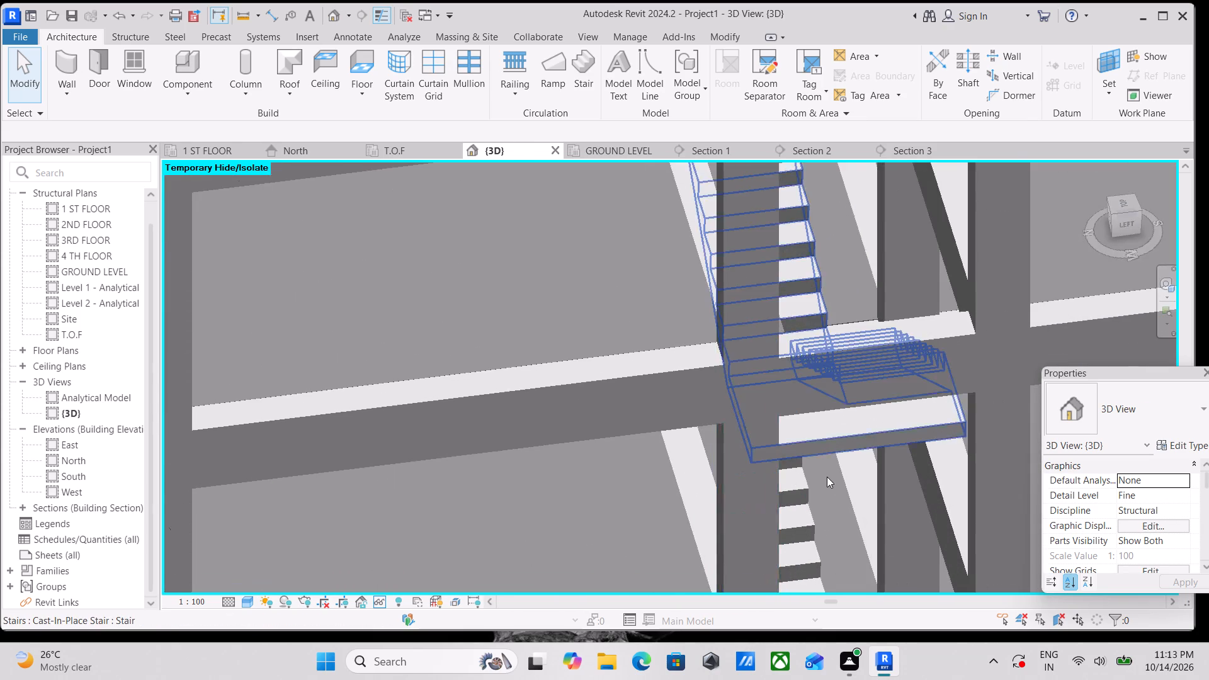
scroll(829, 480, up, 3)
scroll(829, 480, down, 7)
shift+middle_drag(647, 499, 748, 390)
scroll(737, 410, down, 9)
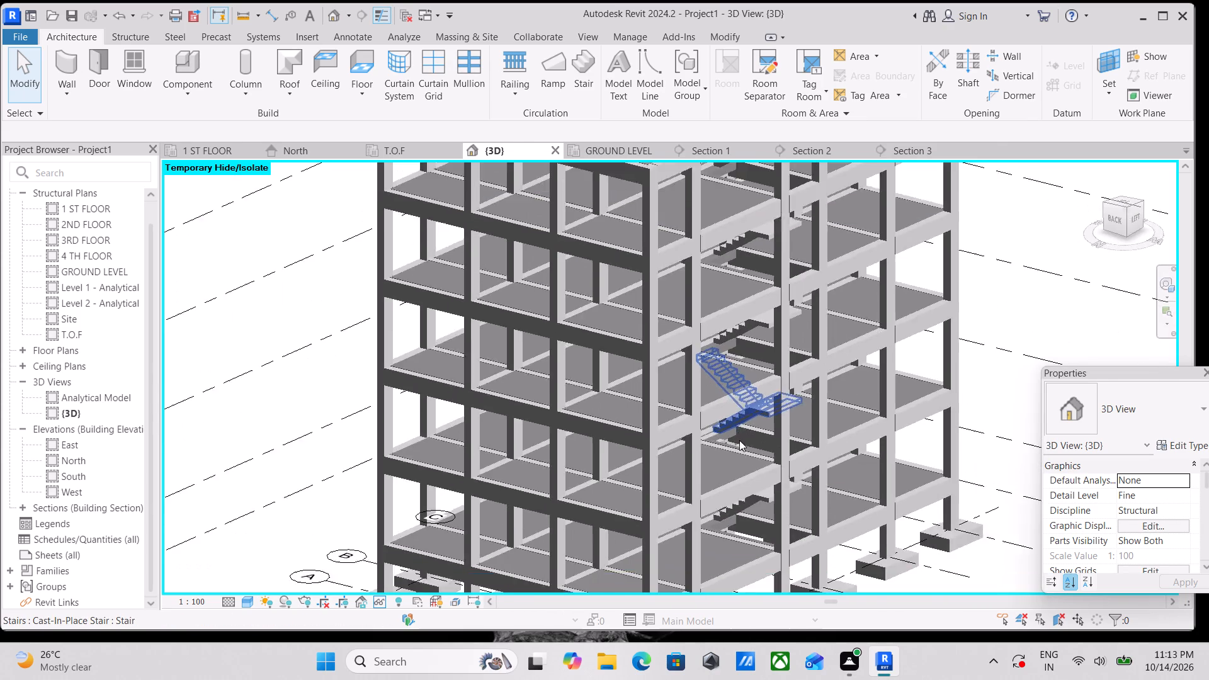
Examine the building frame from below and from all sides, checking footings, columns, beams, slabs and the stair shaft.
scroll(739, 440, down, 1)
shift+middle_drag(657, 484, 681, 380)
shift+middle_drag(569, 484, 672, 375)
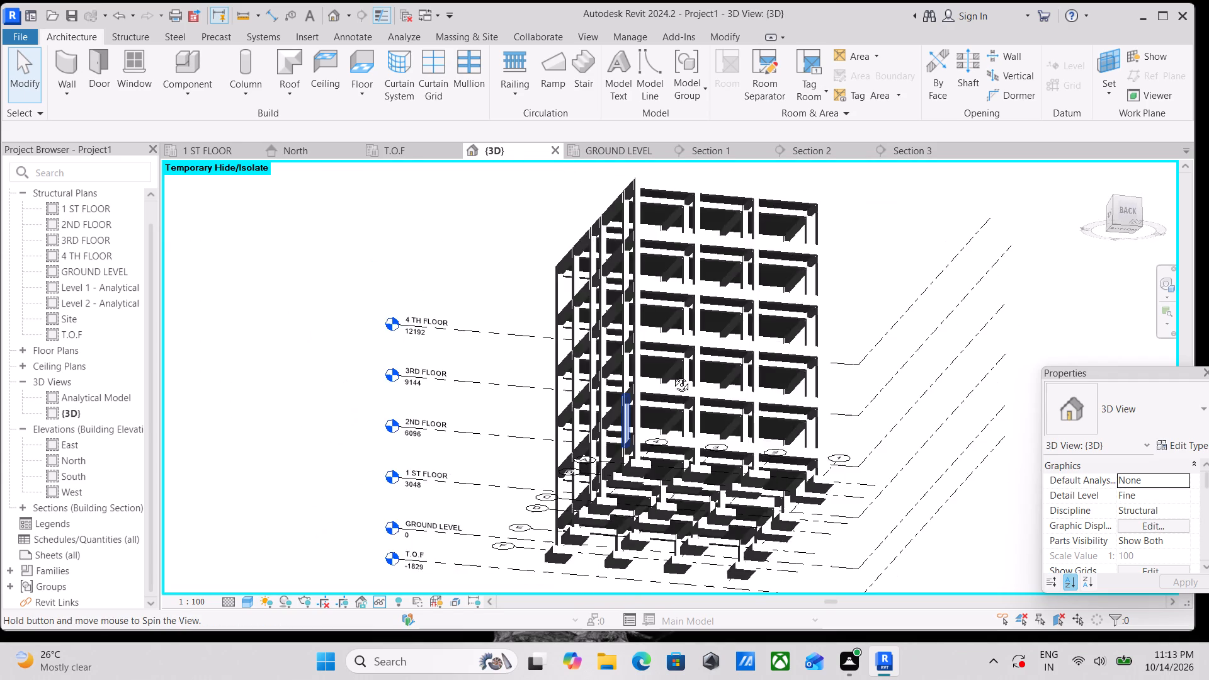
shift+middle_drag(672, 375, 407, 560)
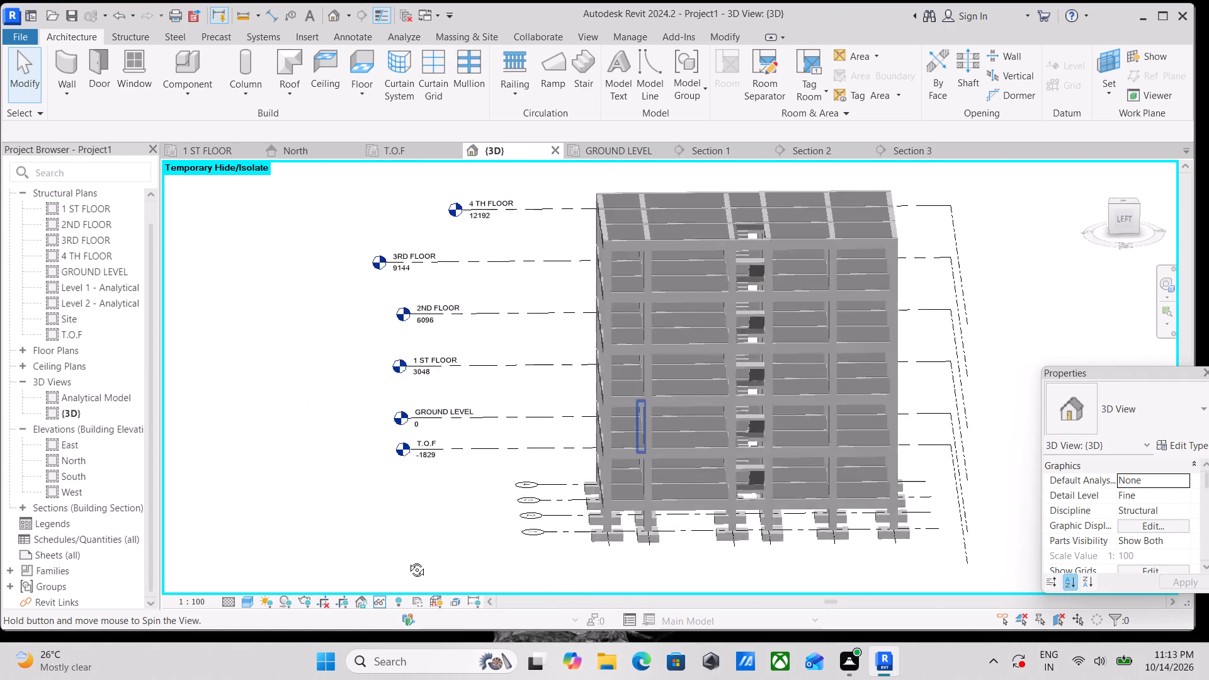
shift+middle_drag(407, 560, 416, 546)
shift+middle_drag(789, 383, 521, 438)
shift+middle_drag(826, 451, 826, 447)
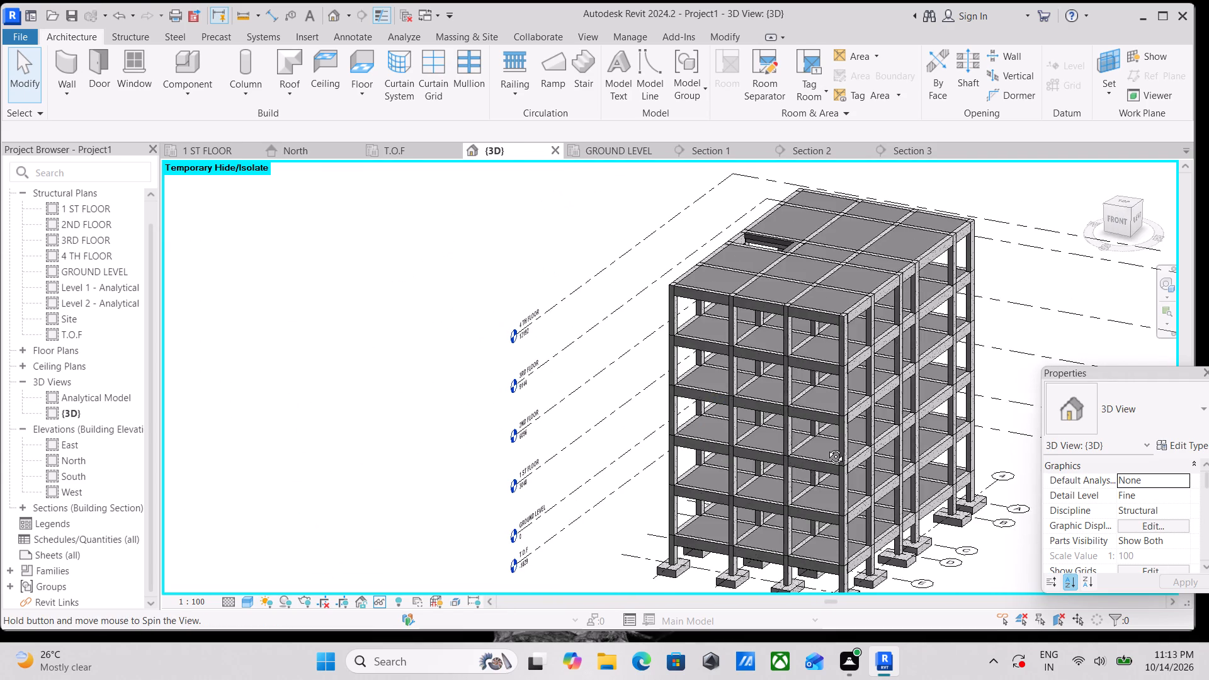
shift+middle_drag(826, 447, 845, 379)
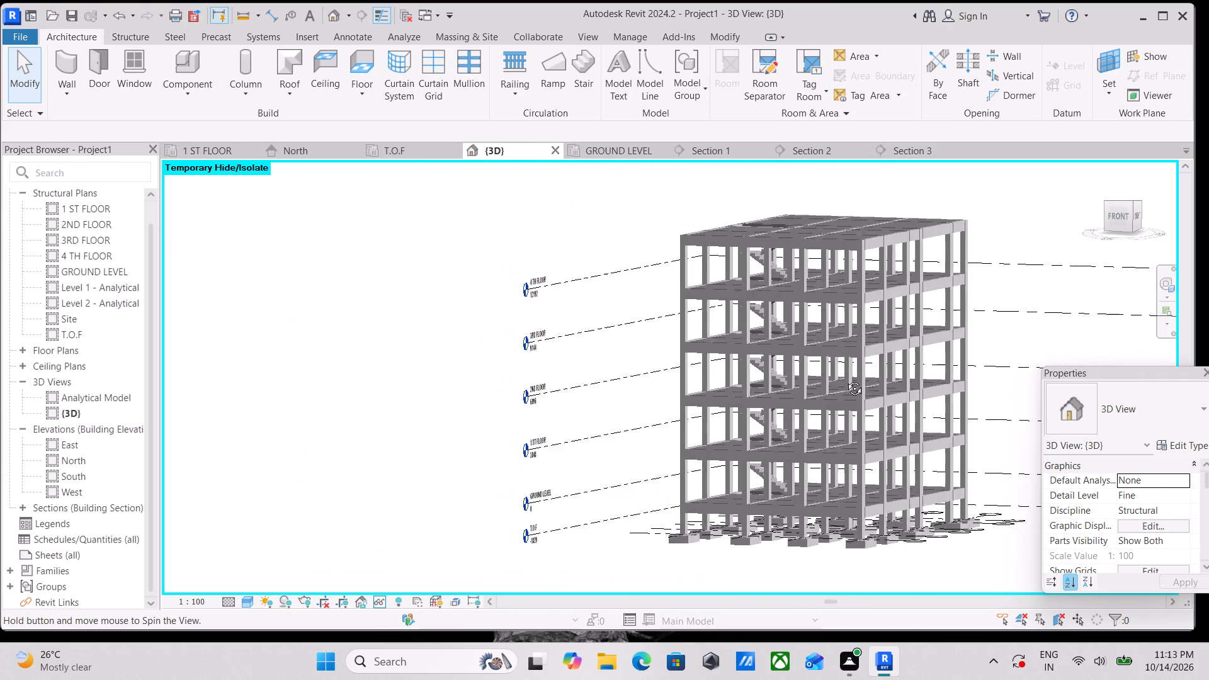
shift+middle_drag(845, 379, 665, 497)
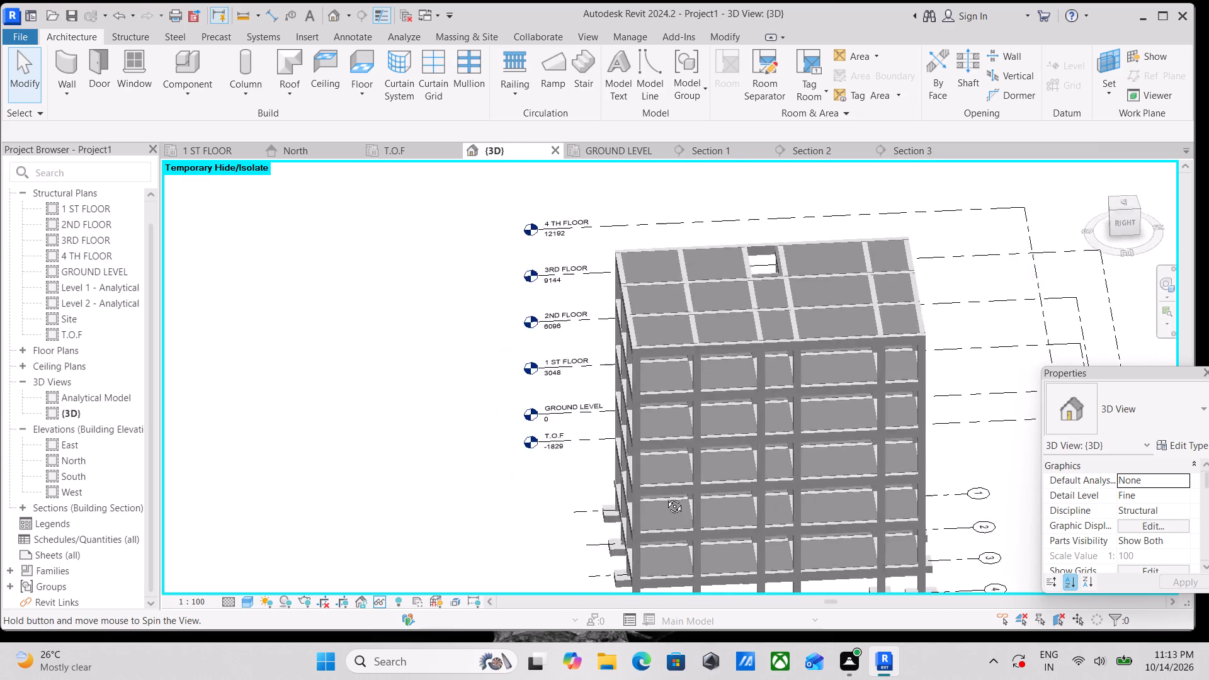
shift+middle_drag(665, 497, 645, 422)
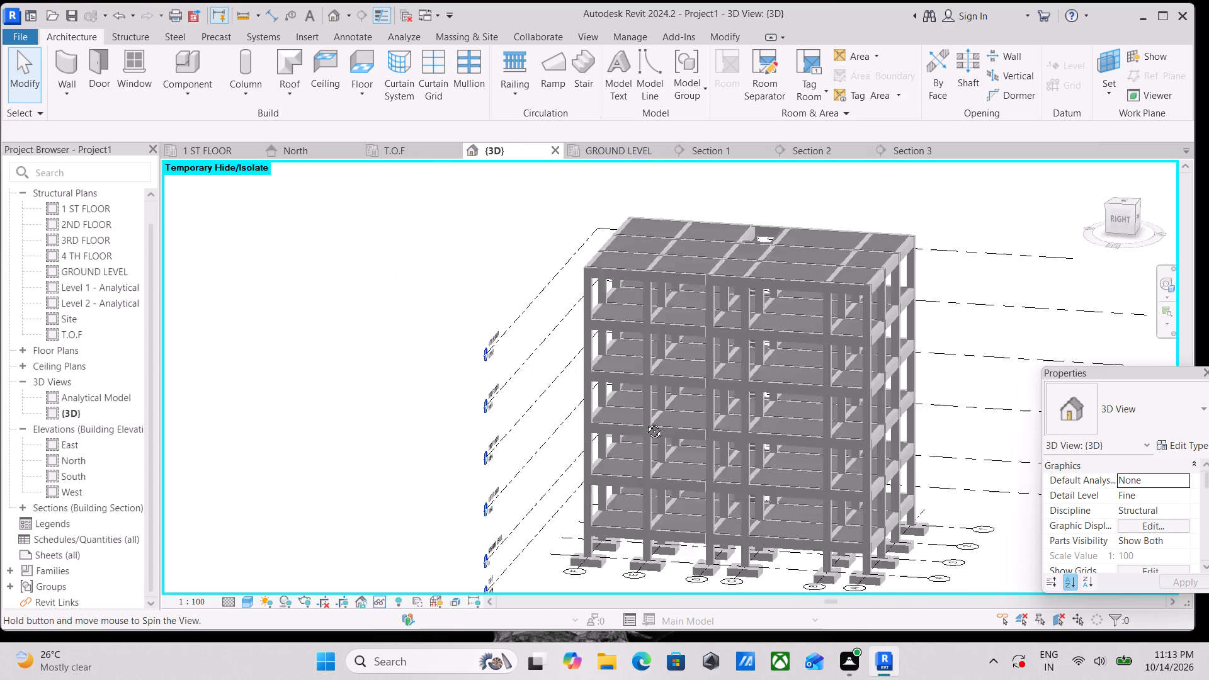
shift+middle_drag(645, 422, 698, 428)
shift+scroll(707, 423, up, 1)
shift+middle_drag(654, 401, 948, 385)
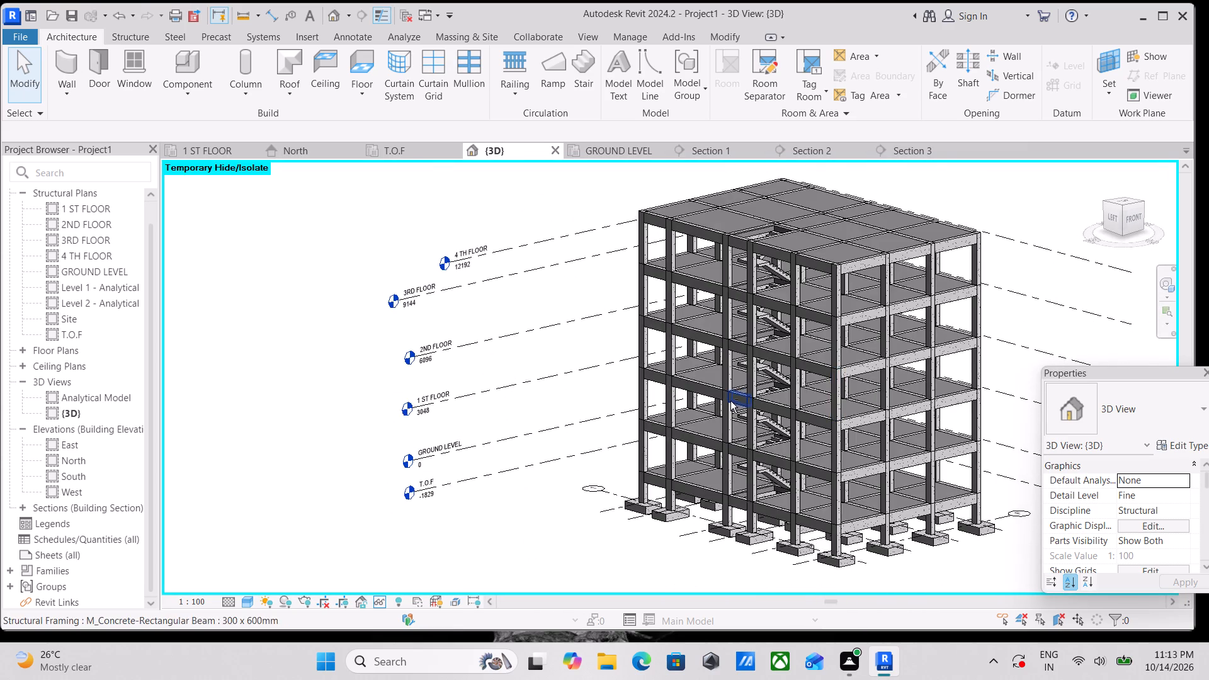
shift+middle_drag(791, 485, 872, 578)
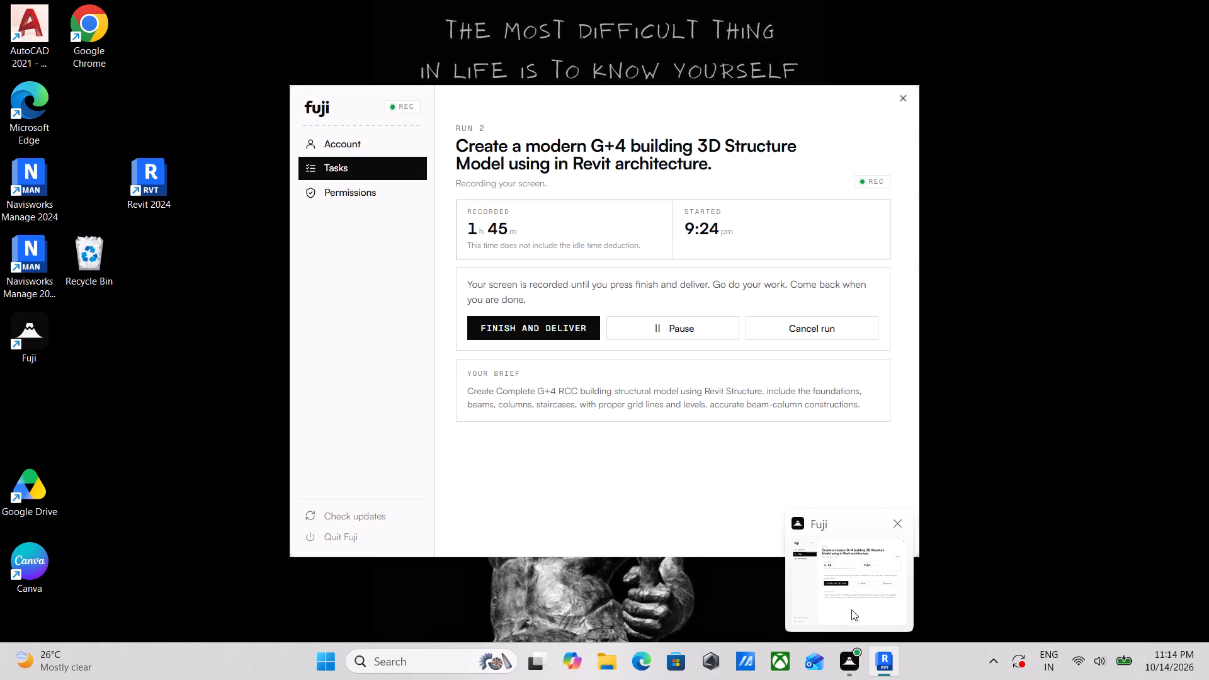
Examine the top-storey corner beams and columns and the stair opening at close range.
scroll(814, 379, up, 8)
scroll(814, 379, down, 5)
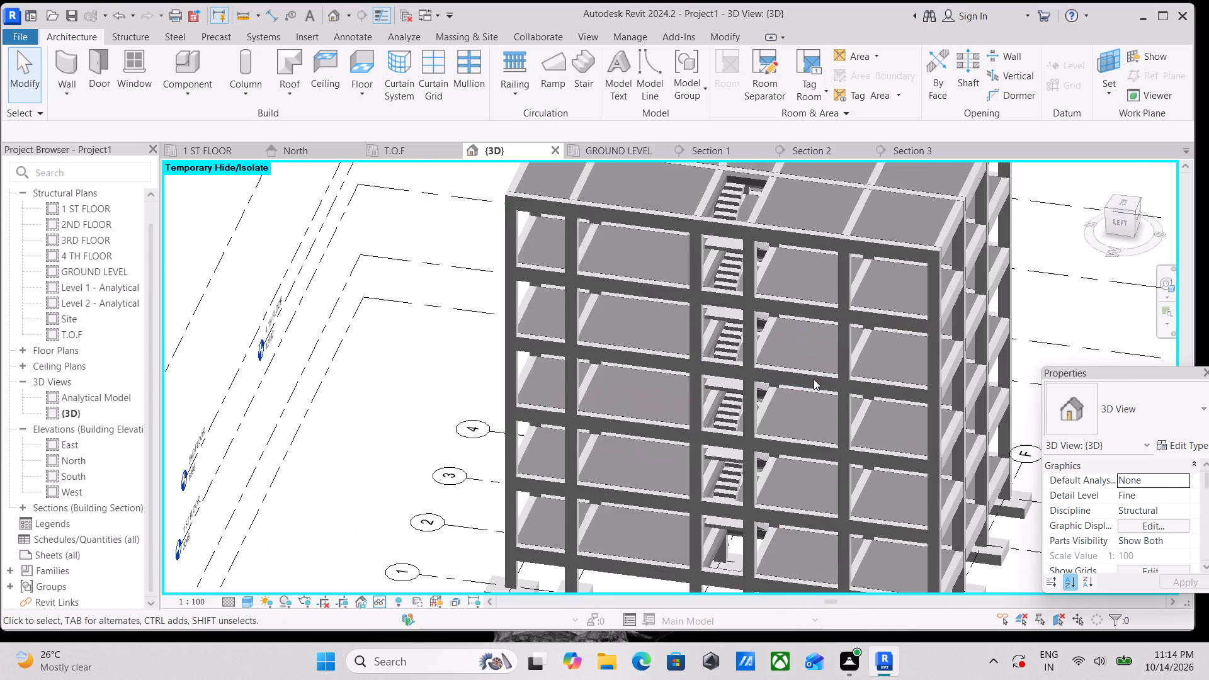
scroll(803, 406, down, 5)
scroll(653, 284, up, 2)
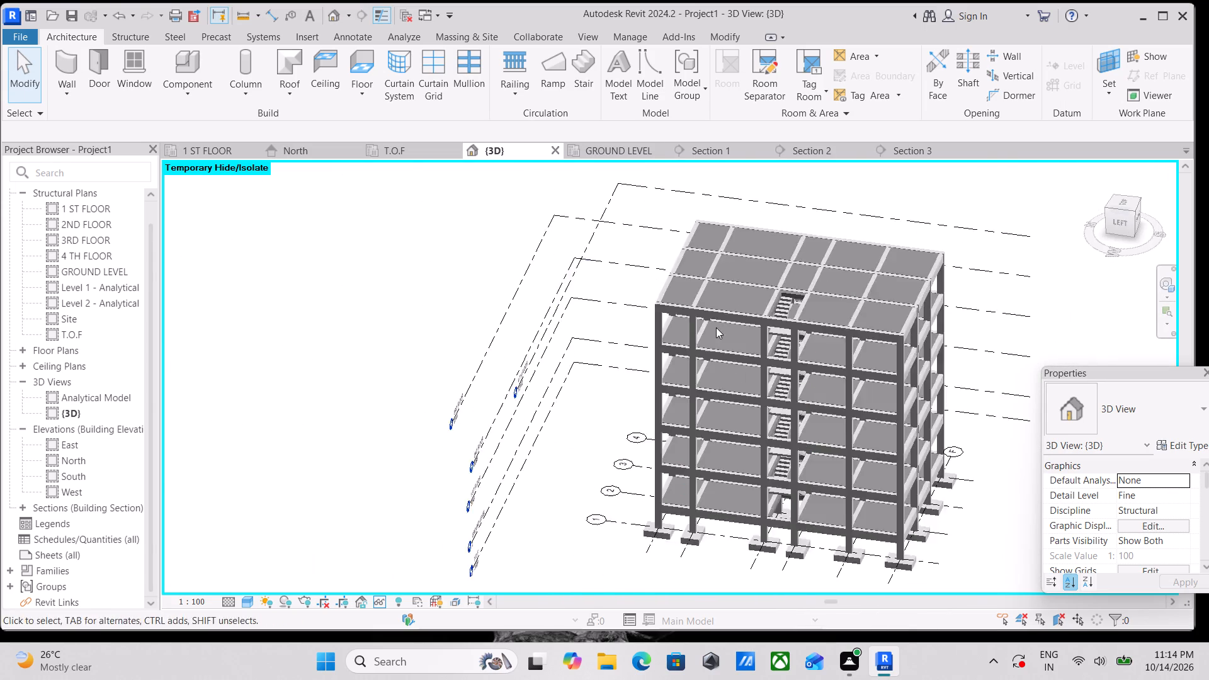
scroll(716, 327, up, 9)
scroll(540, 276, up, 7)
scroll(645, 307, down, 3)
middle_drag(644, 307, 240, 351)
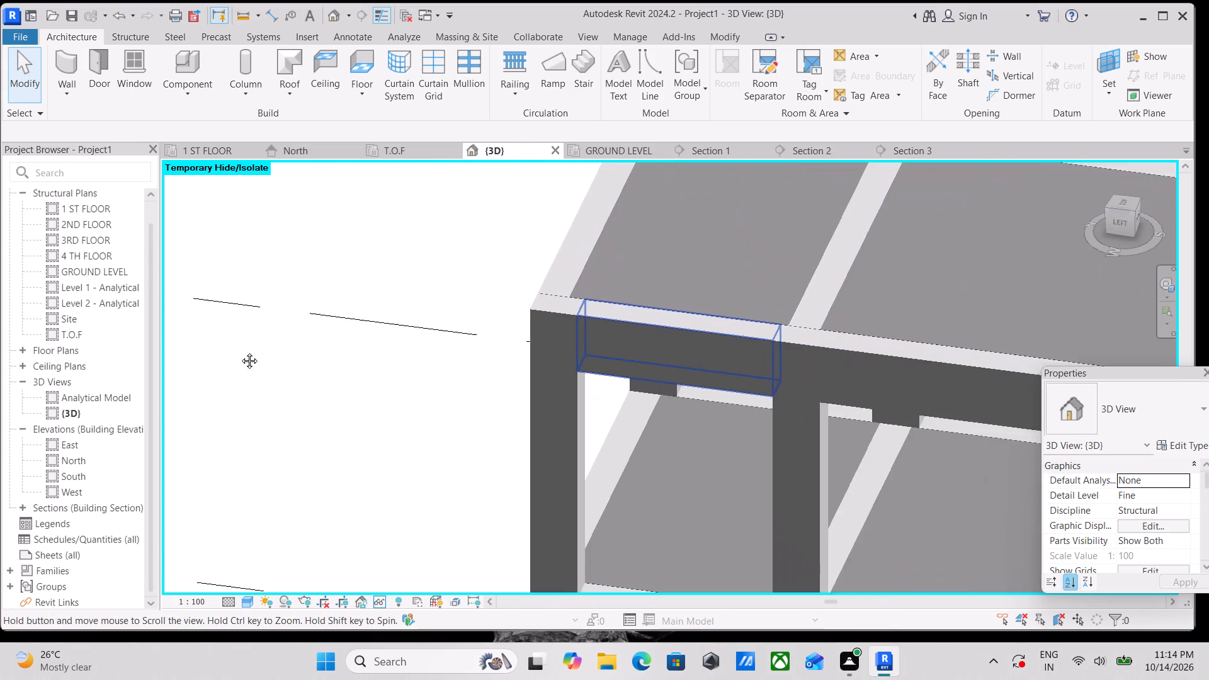
middle_drag(240, 351, 168, 365)
scroll(359, 339, down, 10)
scroll(489, 350, down, 4)
scroll(522, 366, up, 4)
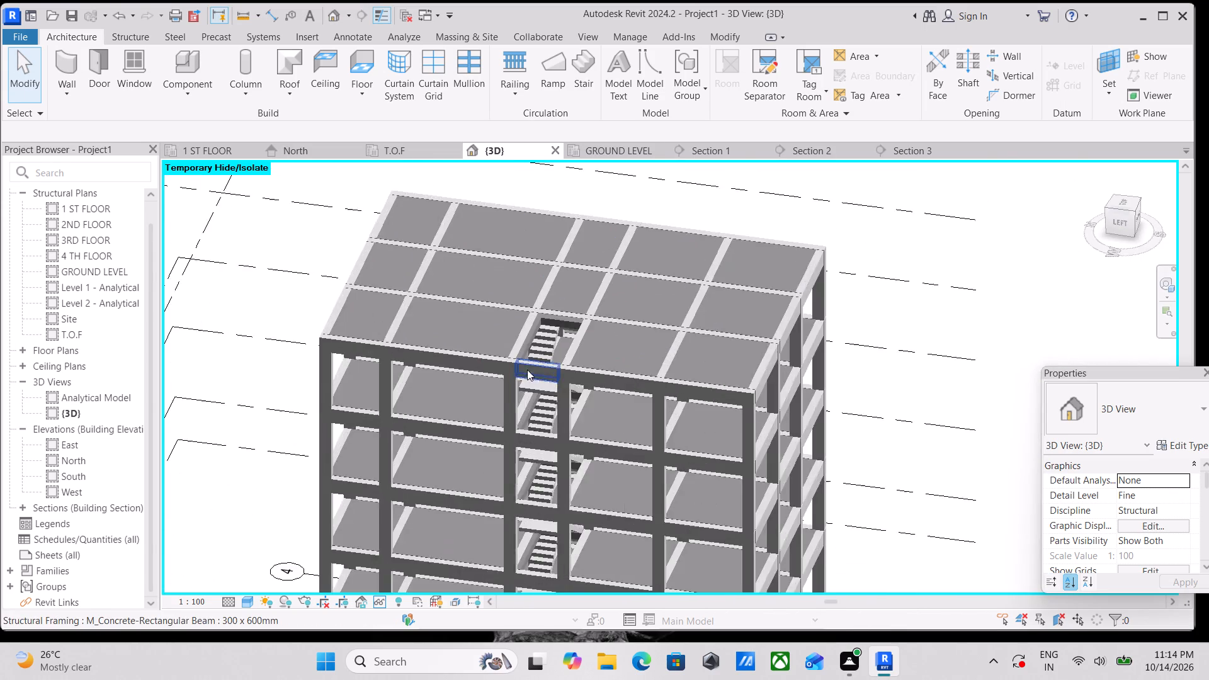
scroll(527, 370, up, 5)
scroll(557, 477, up, 8)
scroll(528, 395, down, 8)
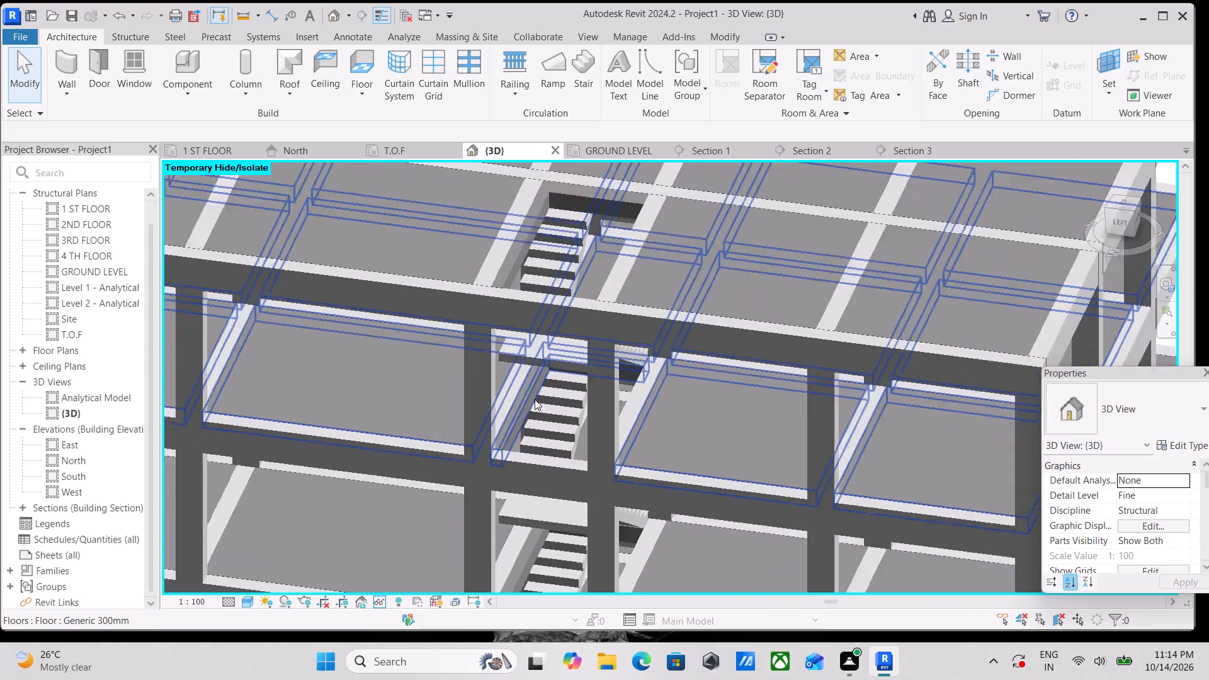
scroll(535, 399, down, 9)
middle_drag(466, 419, 506, 433)
scroll(509, 400, up, 8)
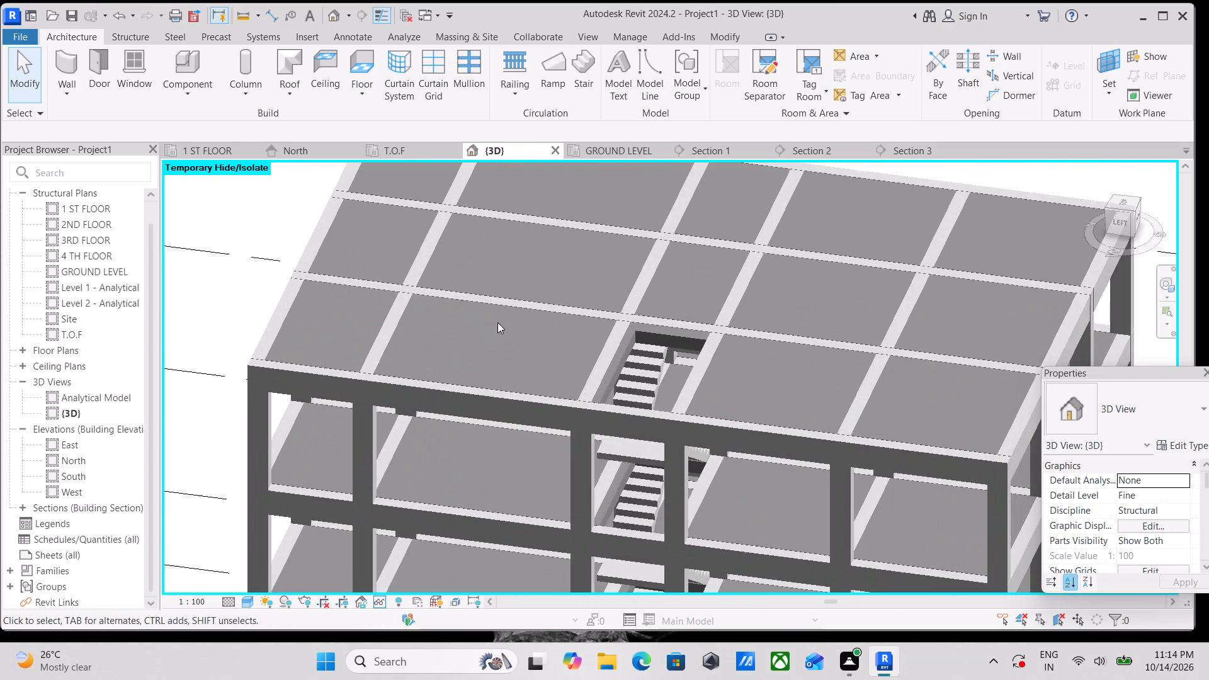
Select the topmost Generic 300mm floor slab to inspect its extent and properties, leaving it unedited.
click(405, 320)
scroll(419, 321, up, 3)
scroll(458, 320, down, 3)
middle_drag(458, 320, 457, 372)
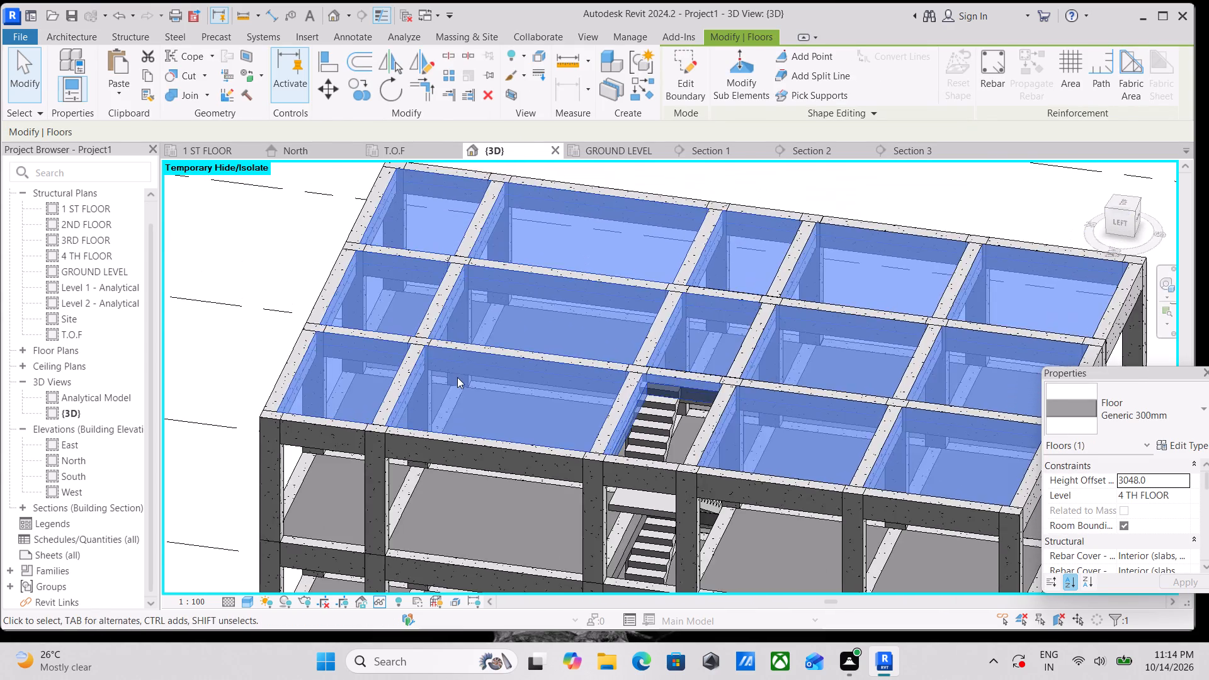
scroll(457, 377, down, 2)
middle_drag(457, 377, 463, 404)
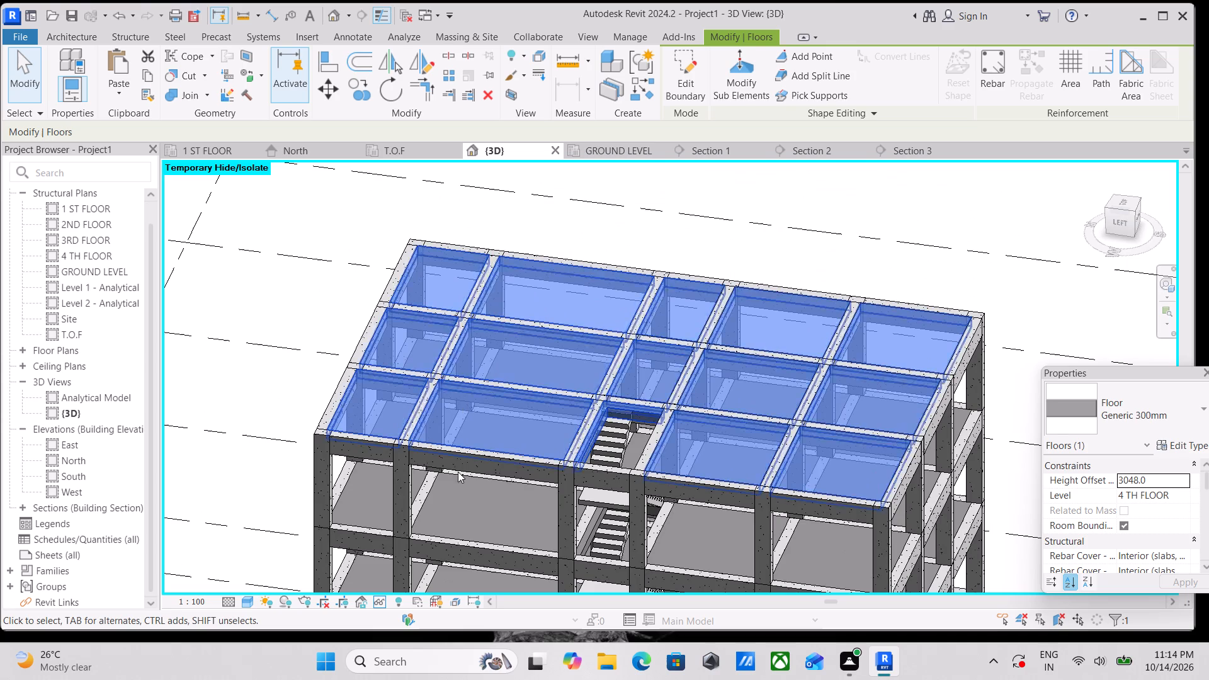
key(Escape)
Examine the lower storeys' beams, columns and stair flights on the left side of the building.
middle_drag(451, 503, 538, 336)
scroll(542, 613, up, 4)
scroll(550, 485, down, 1)
middle_drag(550, 483, 581, 397)
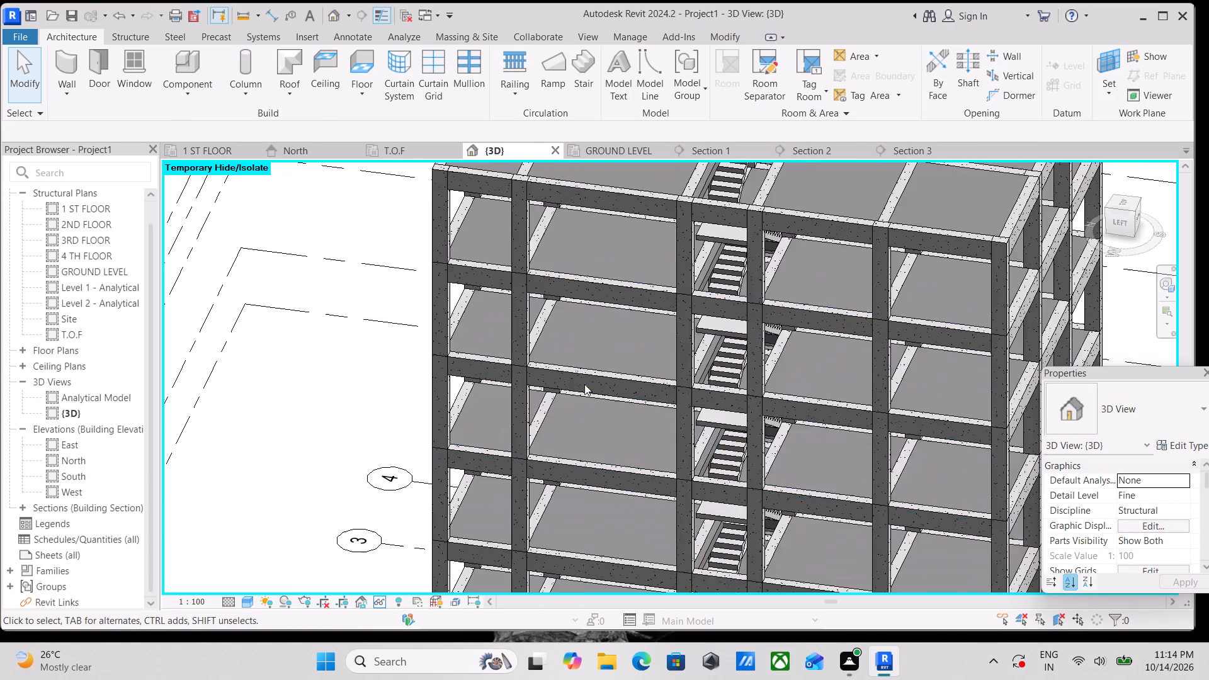
scroll(531, 517, up, 2)
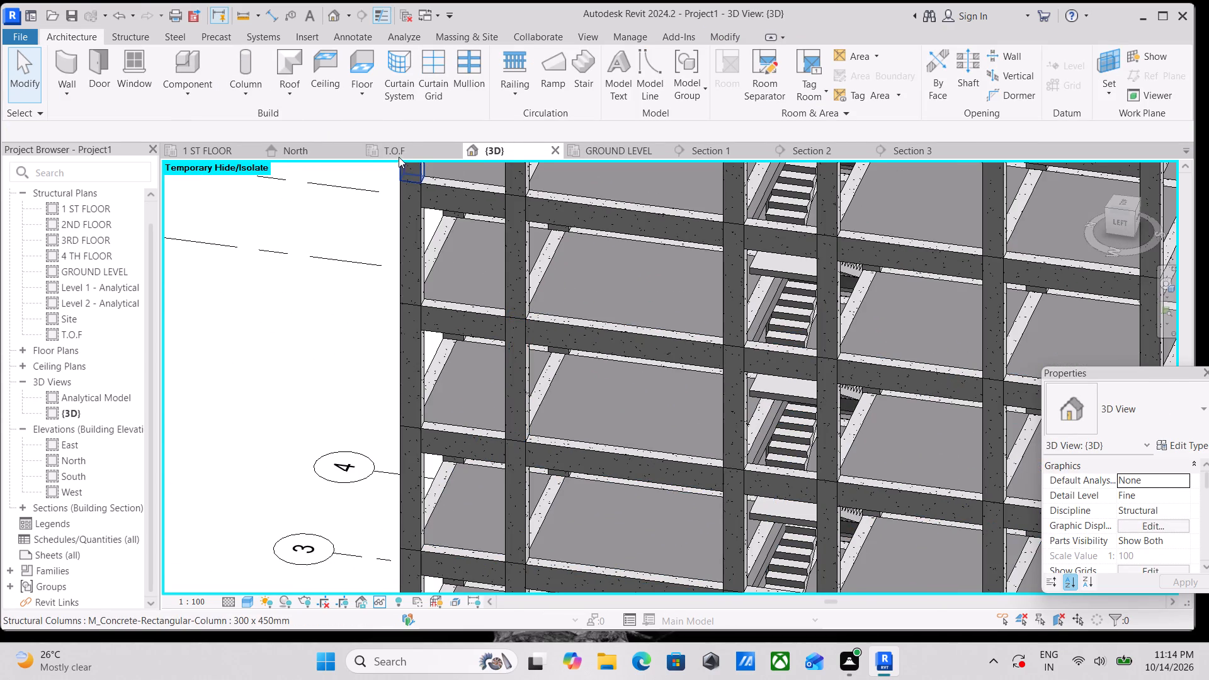
Review the T.O.F plan, North elevation and GROUND LEVEL plan, including the stair and lift bays and the imported floor plans.
click(399, 157)
scroll(514, 280, down, 4)
click(310, 154)
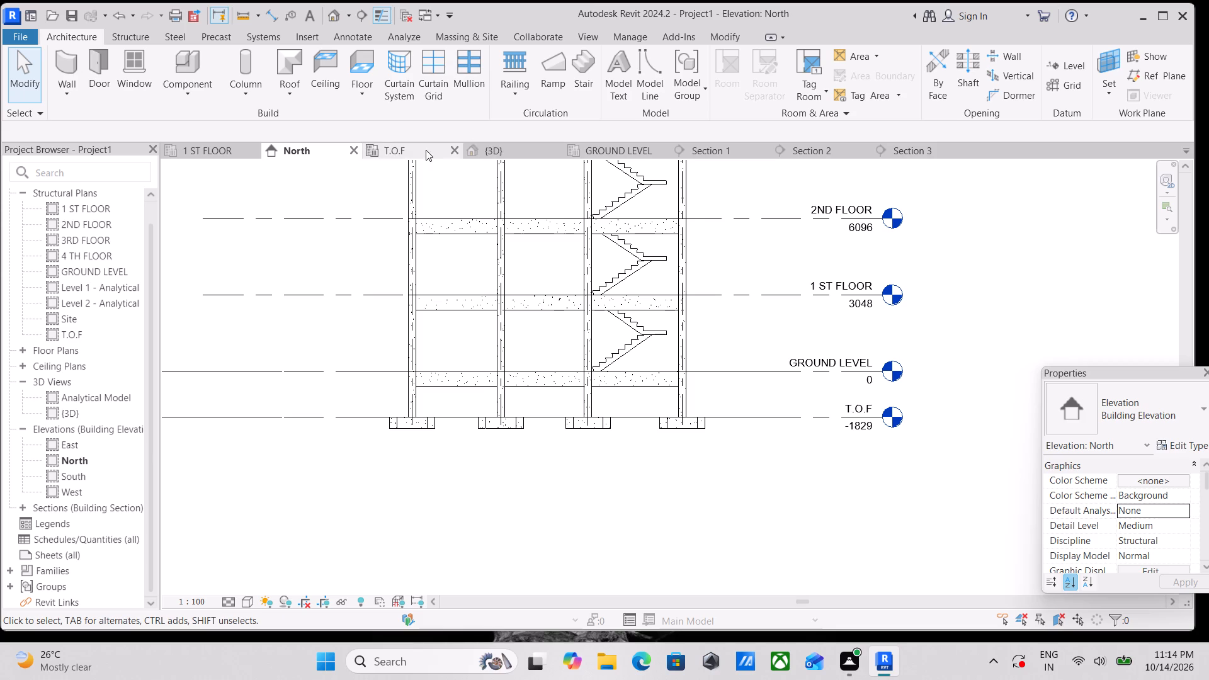
click(598, 156)
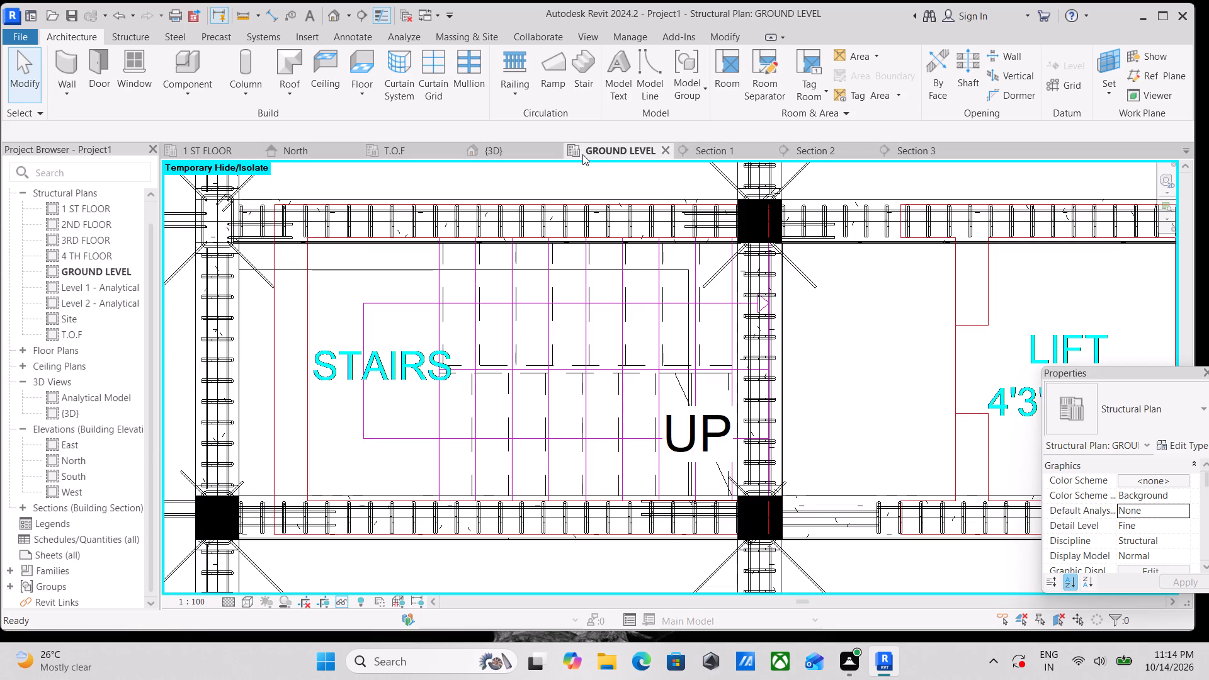
scroll(572, 183, down, 4)
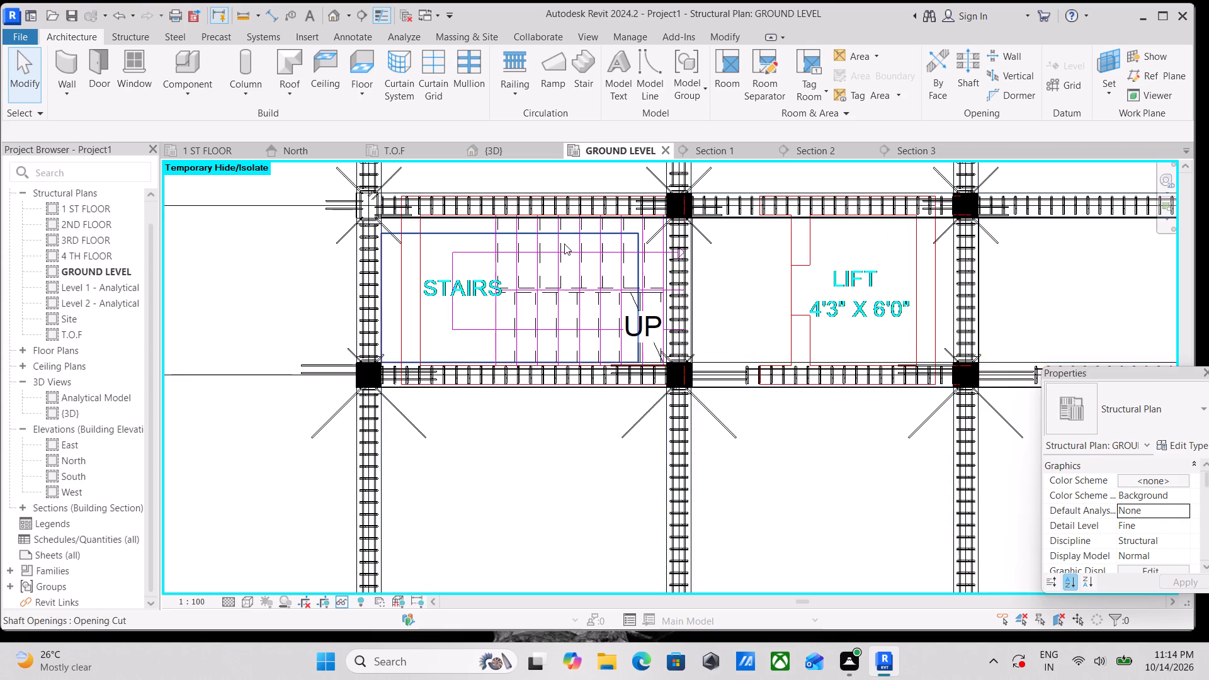
scroll(564, 244, down, 4)
key(Escape)
scroll(608, 344, down, 9)
scroll(727, 241, down, 3)
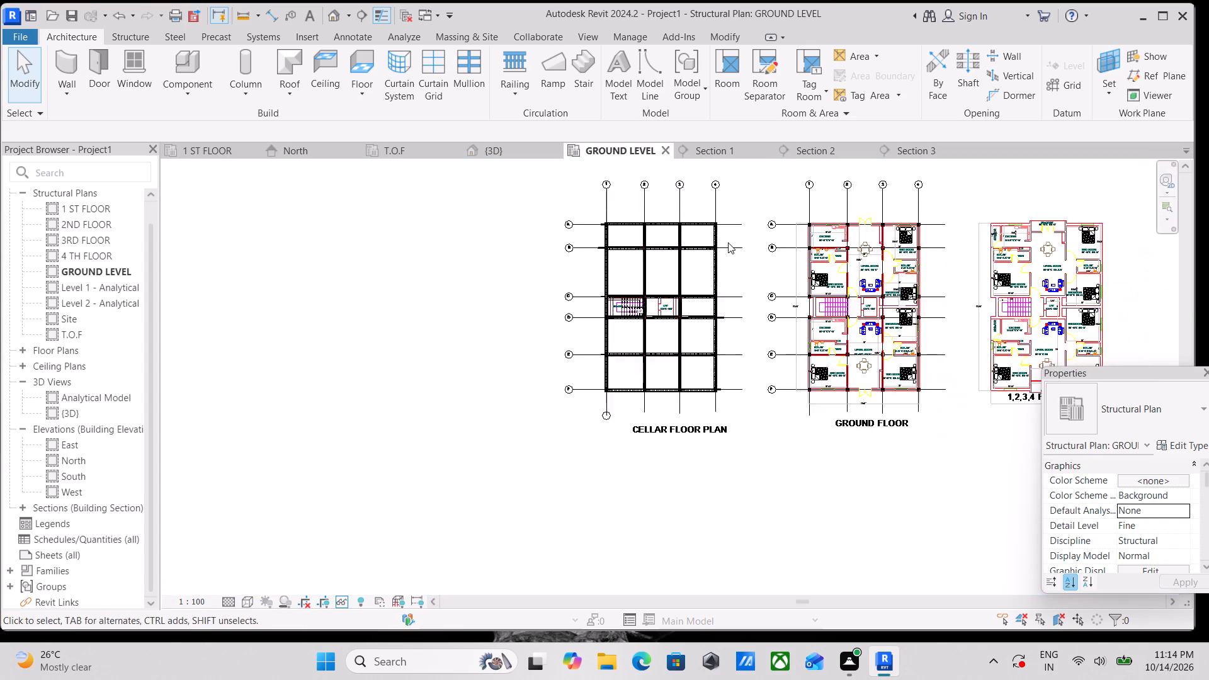
middle_drag(730, 264, 715, 353)
scroll(893, 222, down, 1)
middle_drag(891, 227, 852, 307)
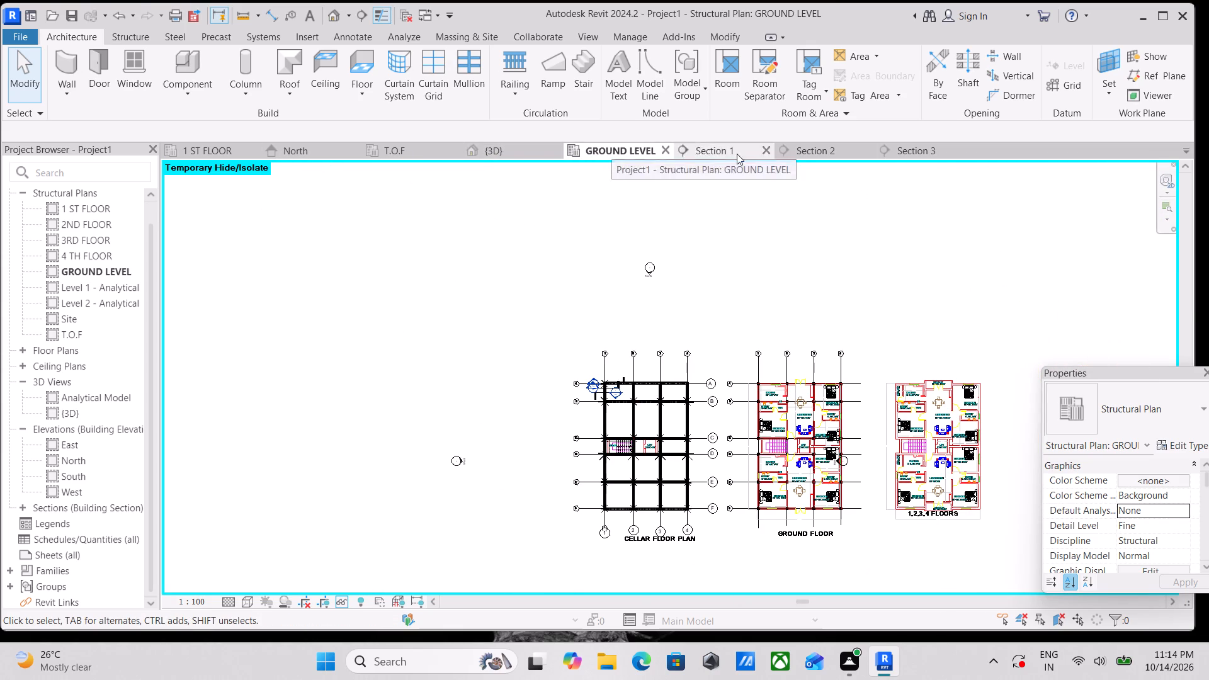
scroll(644, 379, down, 3)
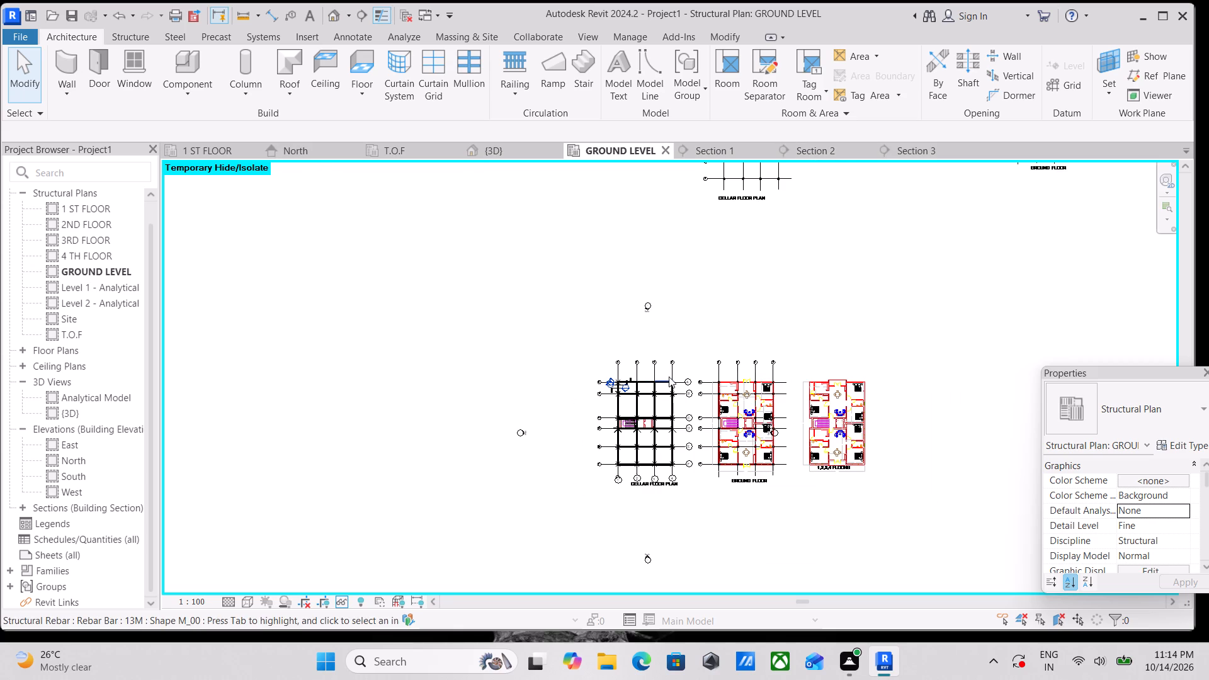
Examine the whole building frame in the 3D view from the back, front and left, from roof down to footings.
click(485, 152)
scroll(622, 336, down, 8)
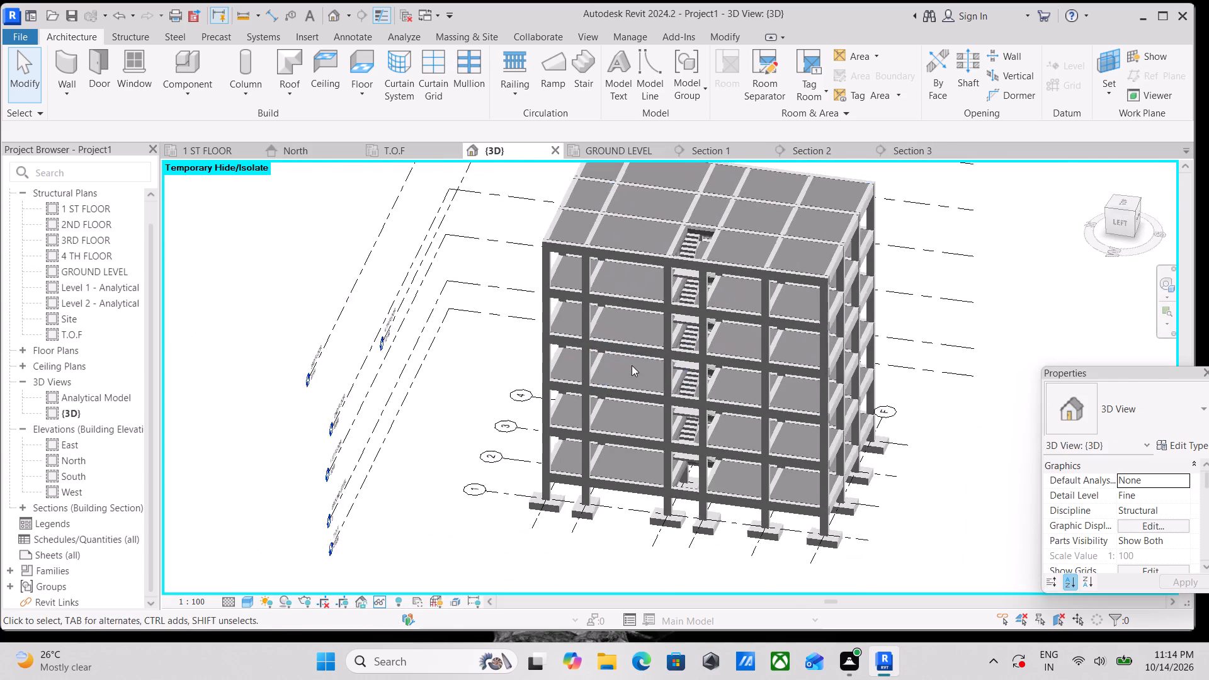
shift+middle_drag(624, 363, 783, 438)
shift+middle_drag(623, 399, 795, 166)
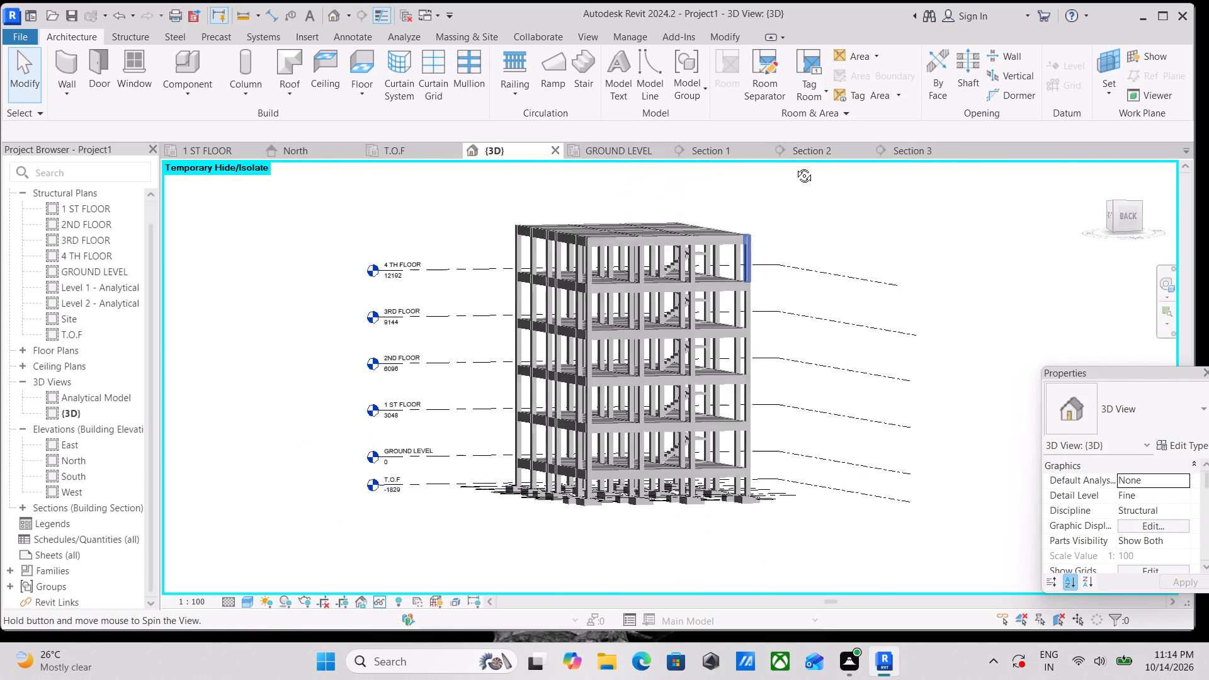
shift+middle_drag(795, 166, 479, 393)
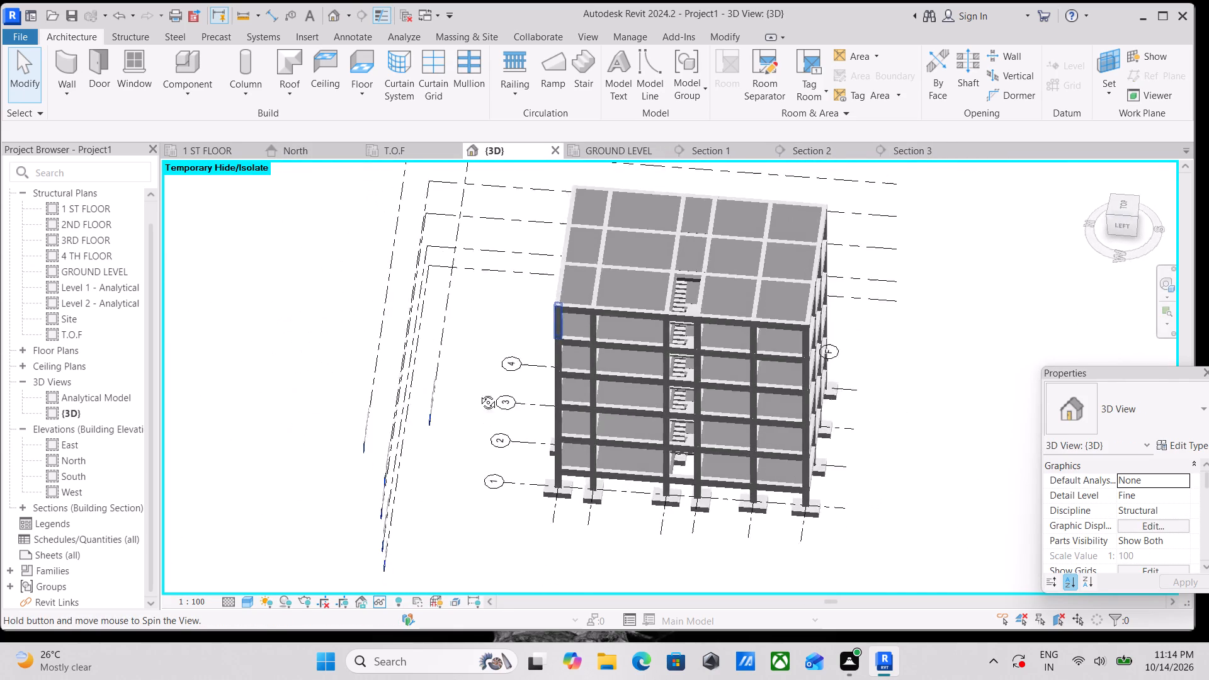
shift+middle_drag(479, 393, 479, 245)
shift+middle_drag(734, 546, 556, 488)
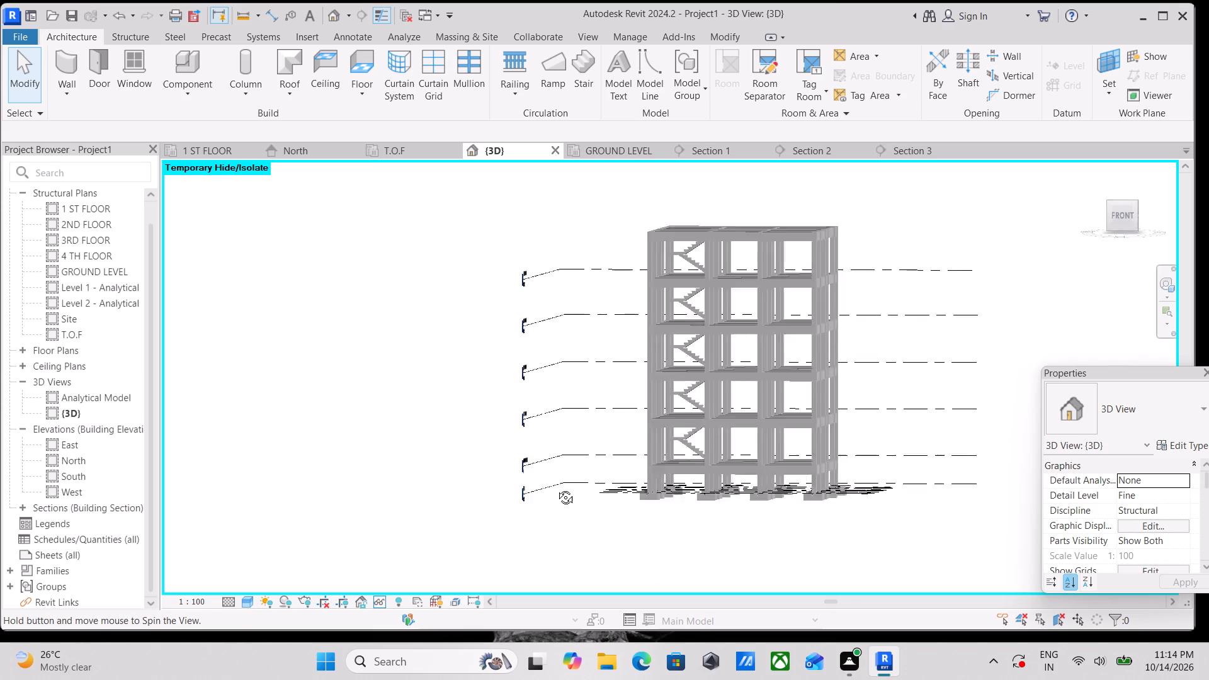
shift+middle_drag(556, 488, 758, 455)
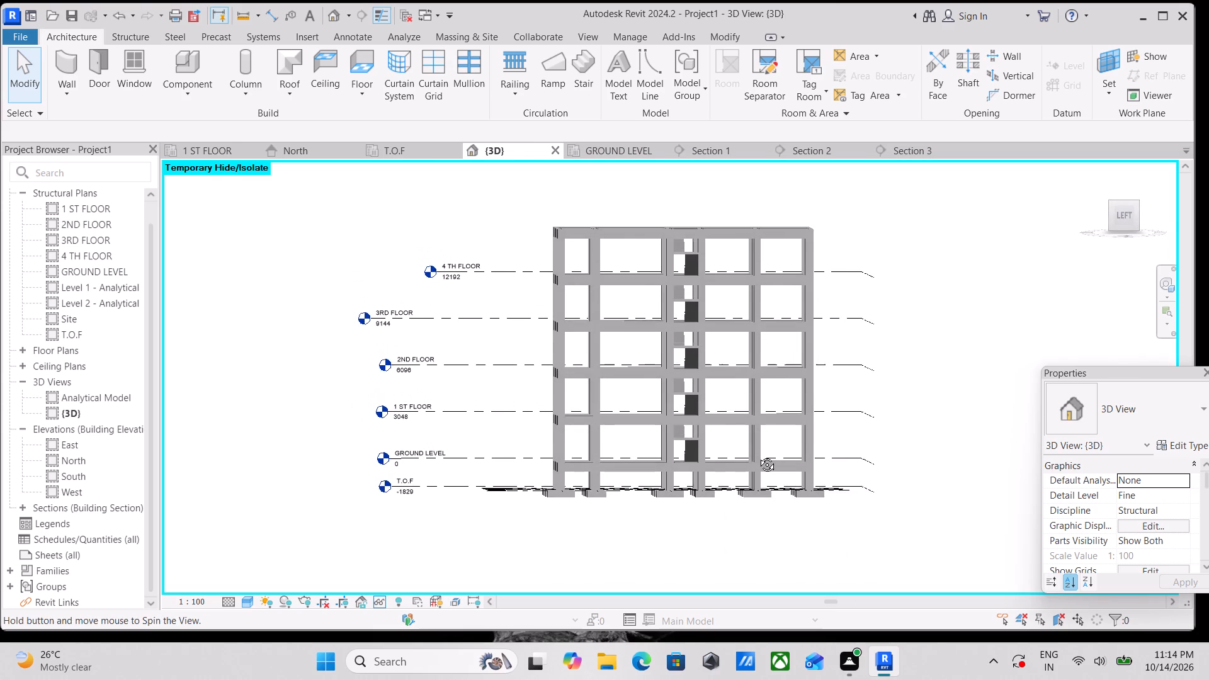
shift+middle_drag(758, 455, 739, 479)
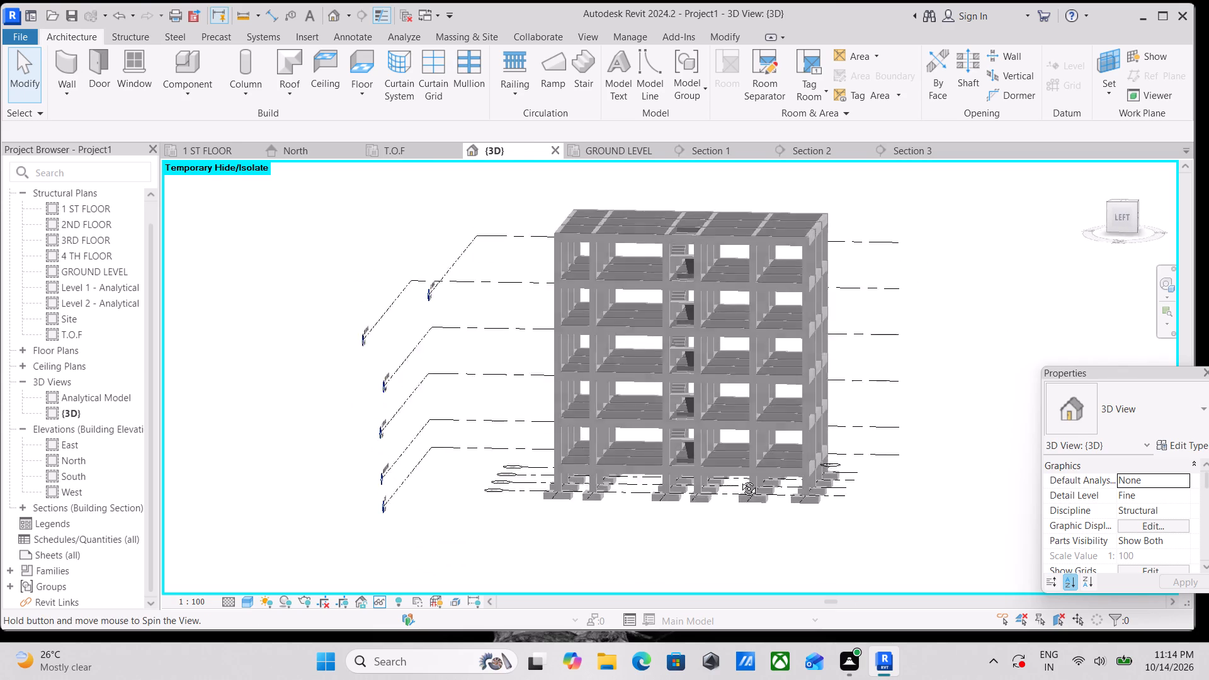
shift+middle_drag(739, 479, 753, 486)
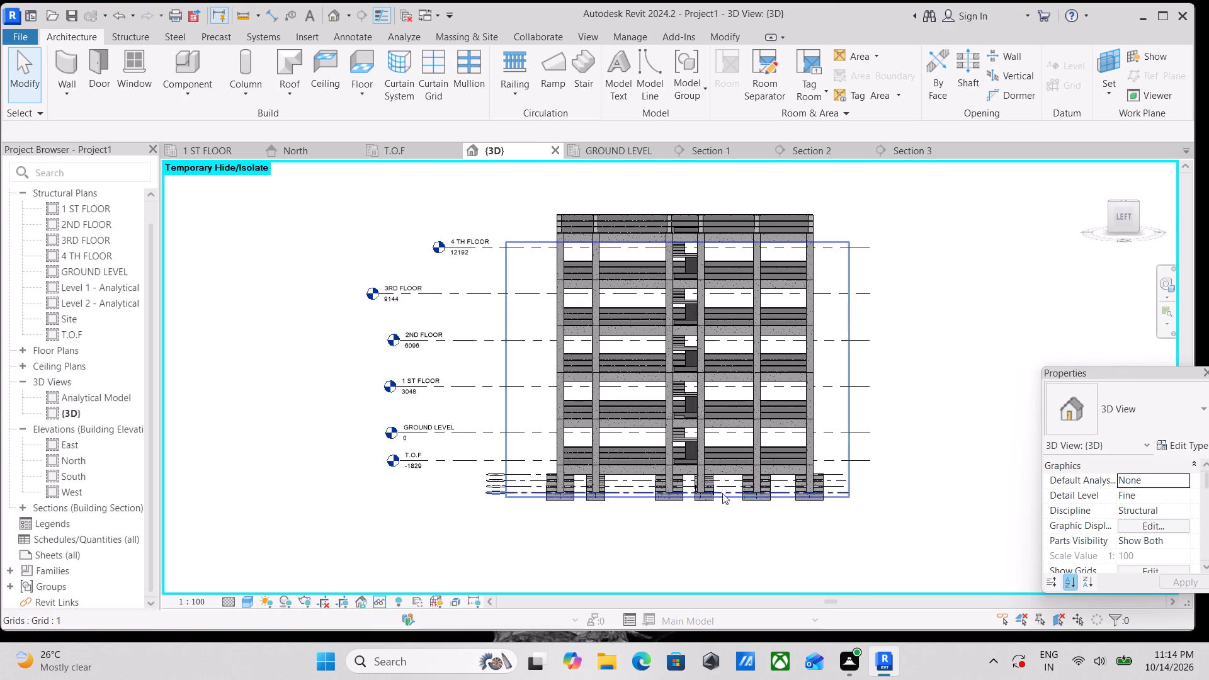
scroll(717, 492, up, 3)
scroll(720, 477, down, 1)
middle_drag(719, 484, 675, 550)
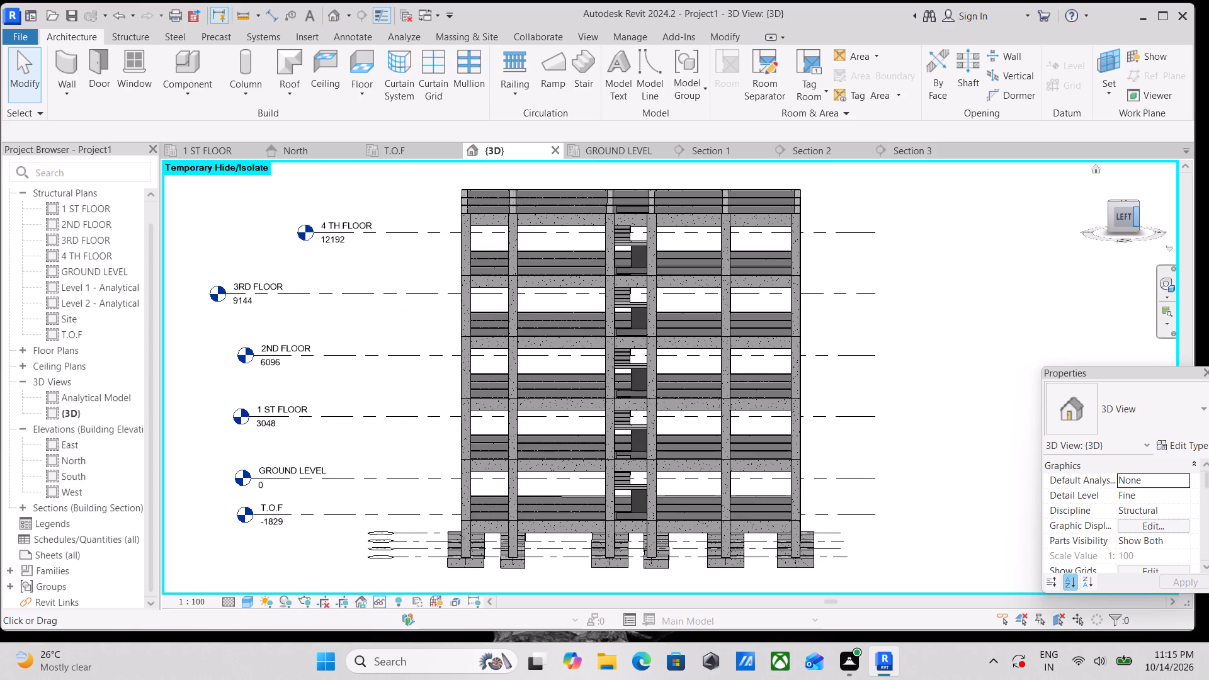
Render the whole building at High quality in the 3D view, seen from the front and slightly above.
click(1137, 215)
scroll(797, 442, up, 4)
scroll(747, 460, up, 2)
middle_drag(752, 399, 751, 438)
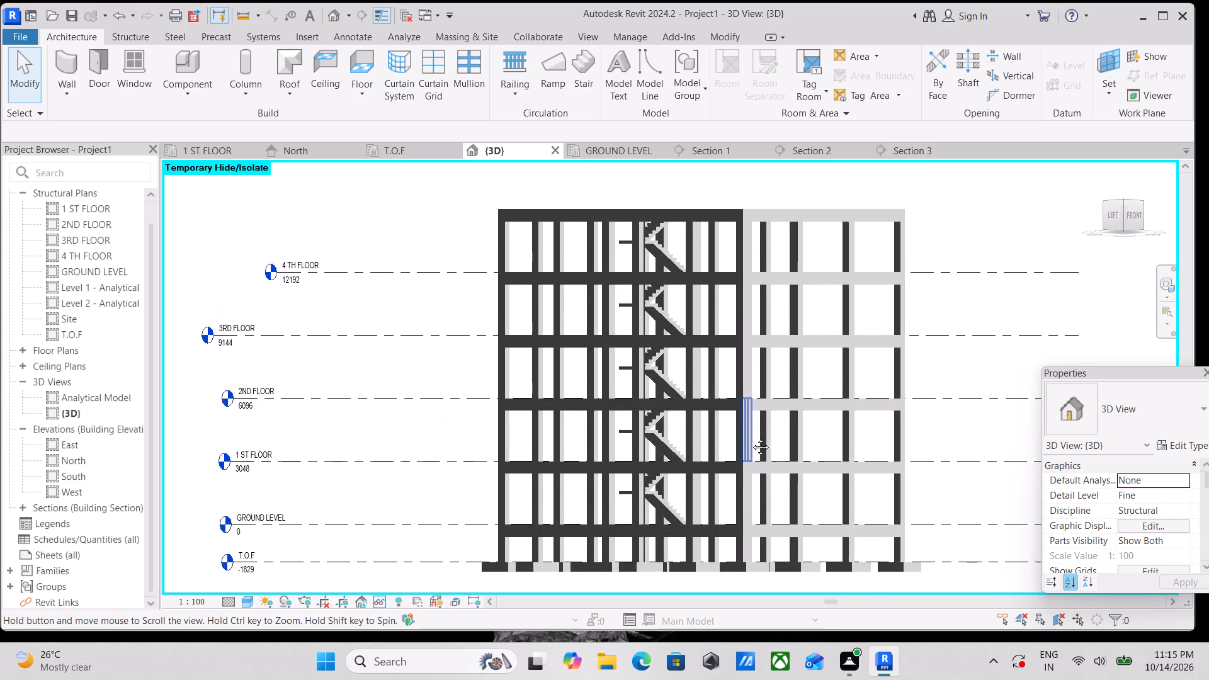
middle_drag(751, 438, 741, 465)
shift+middle_drag(799, 404, 714, 463)
middle_drag(707, 458, 684, 402)
shift+middle_drag(689, 458, 670, 461)
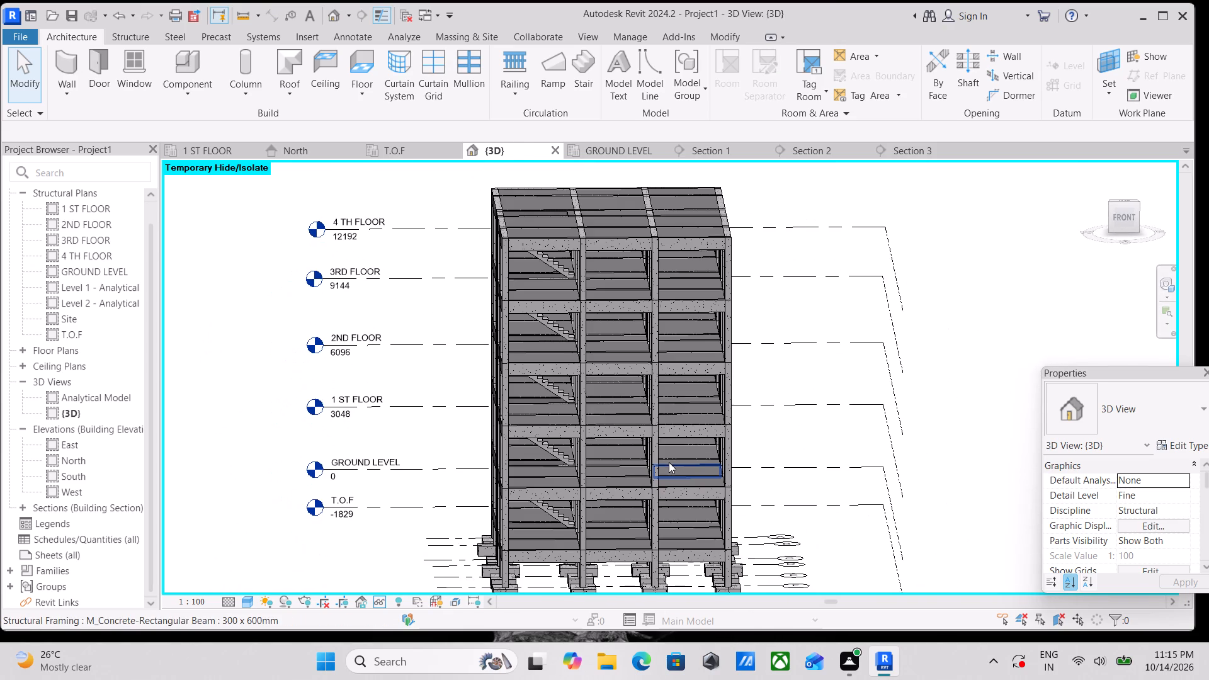
text(rr)
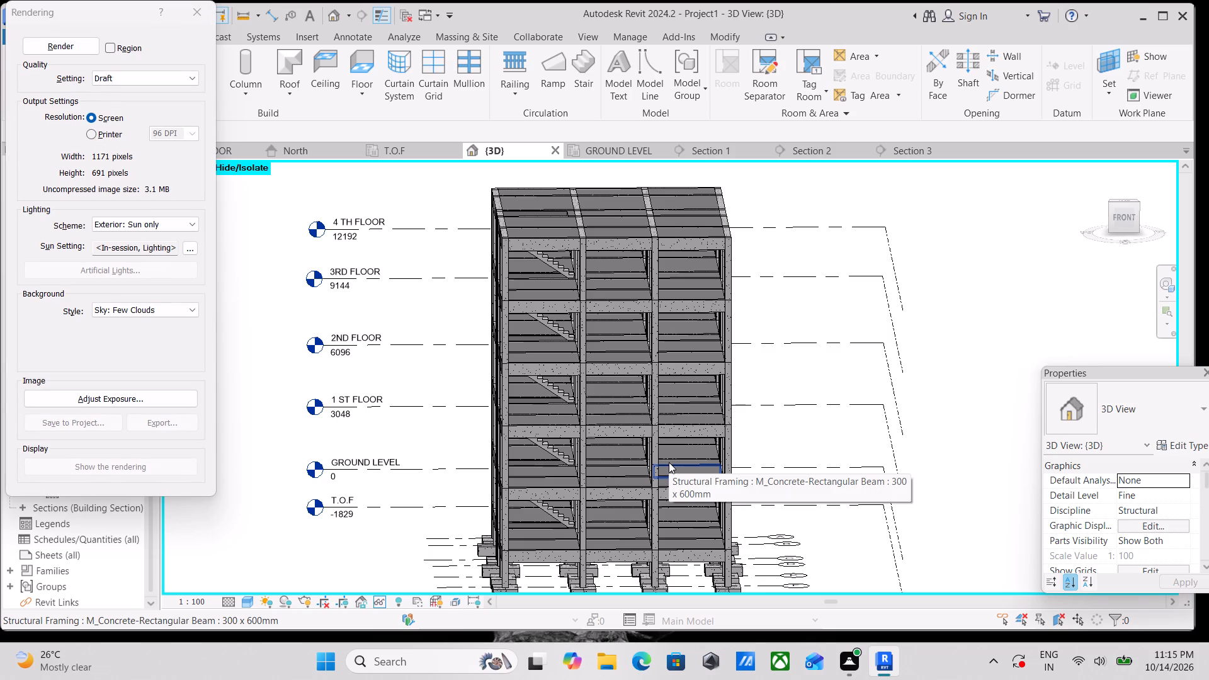
scroll(669, 462, down, 3)
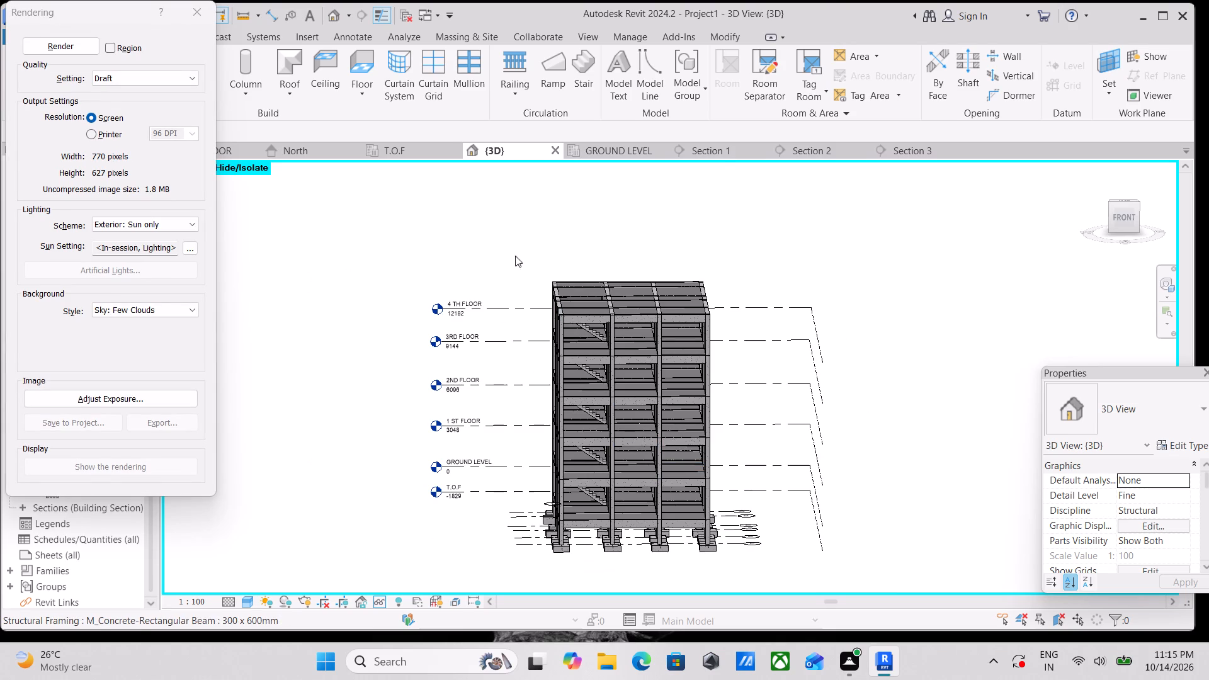
click(118, 76)
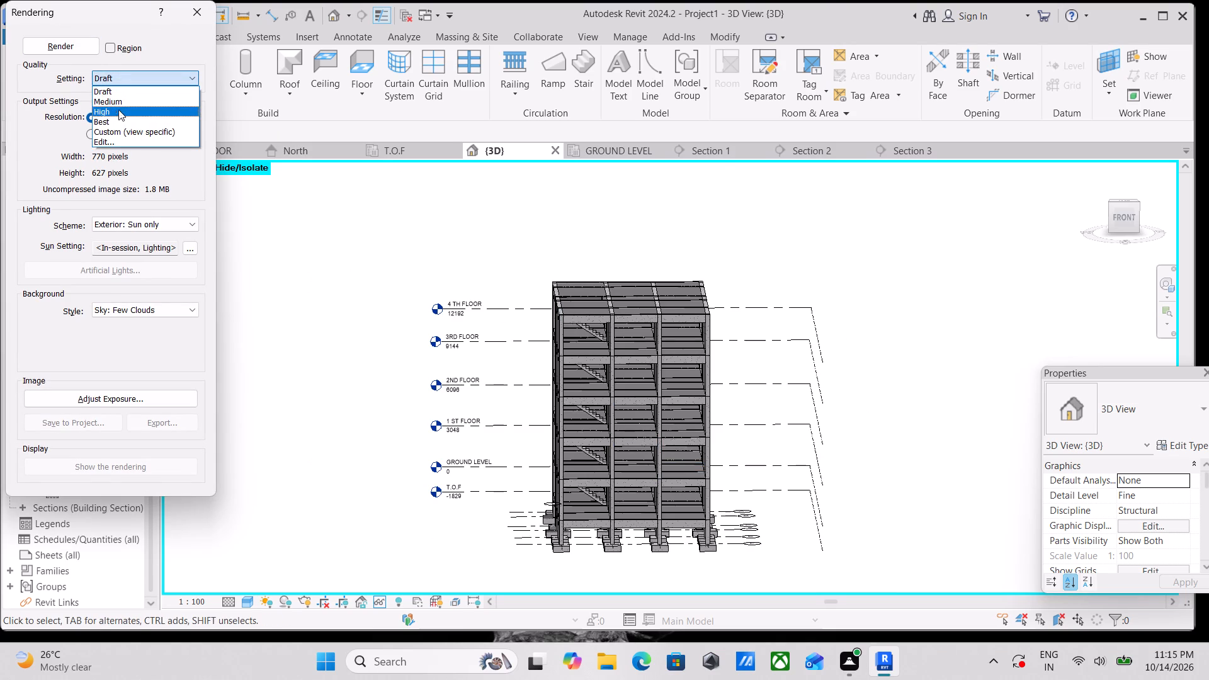
click(118, 111)
click(72, 44)
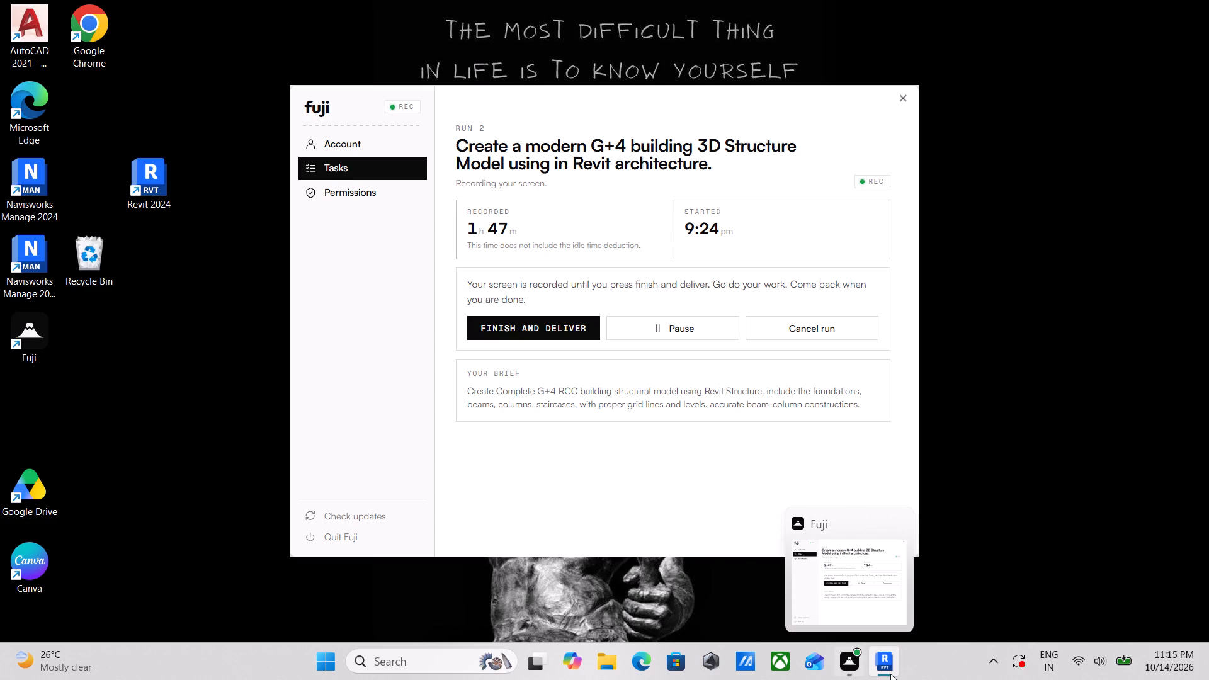
Inspect the rendered image of the building's front up close, and close the rendering settings without saving the image.
scroll(633, 422, up, 3)
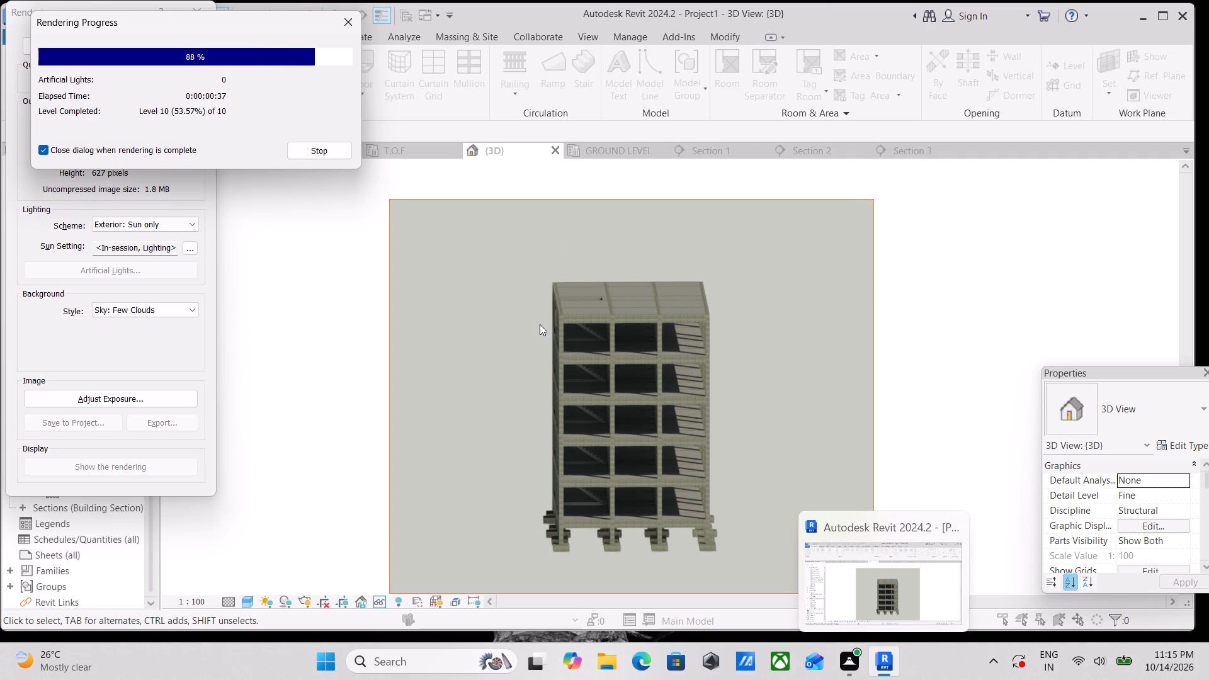
scroll(580, 237, up, 2)
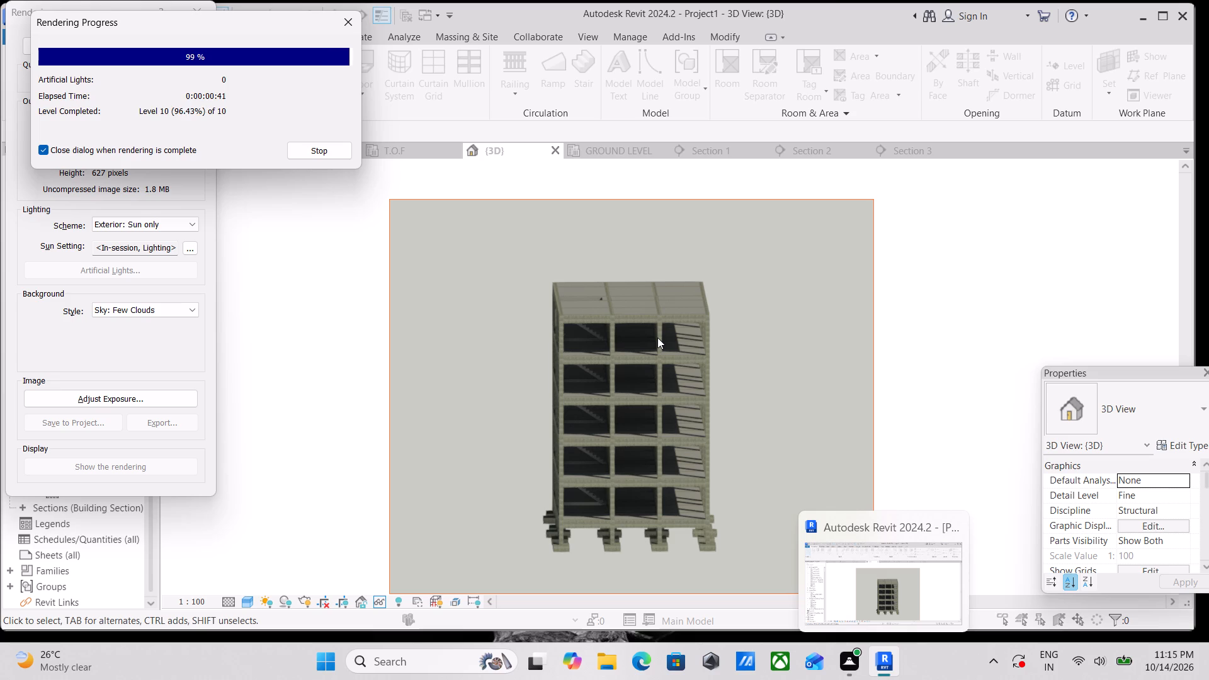
scroll(657, 339, up, 4)
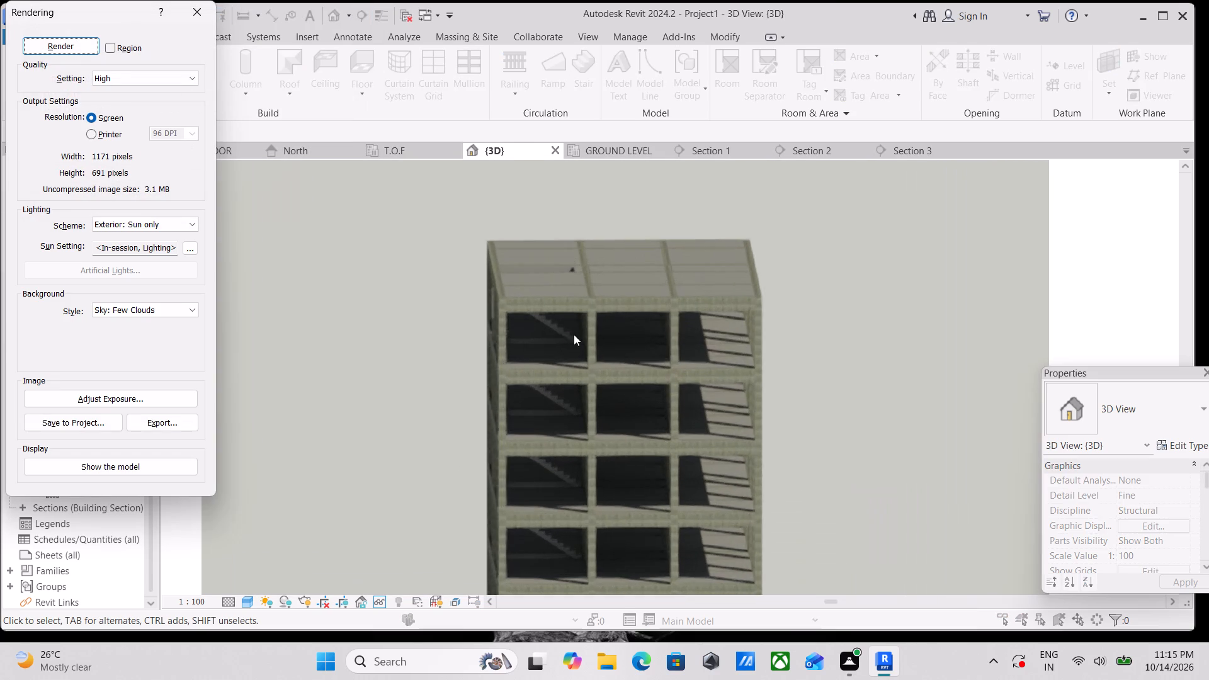
scroll(564, 334, up, 6)
scroll(572, 310, down, 9)
scroll(618, 337, up, 3)
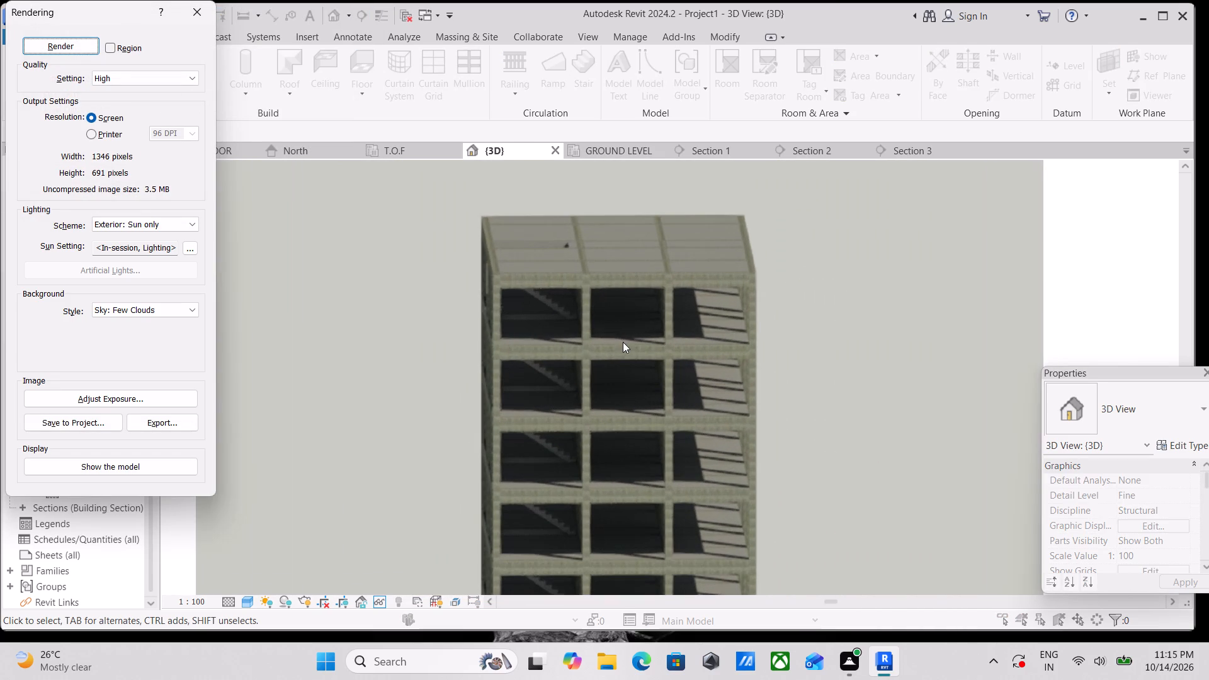
click(200, 13)
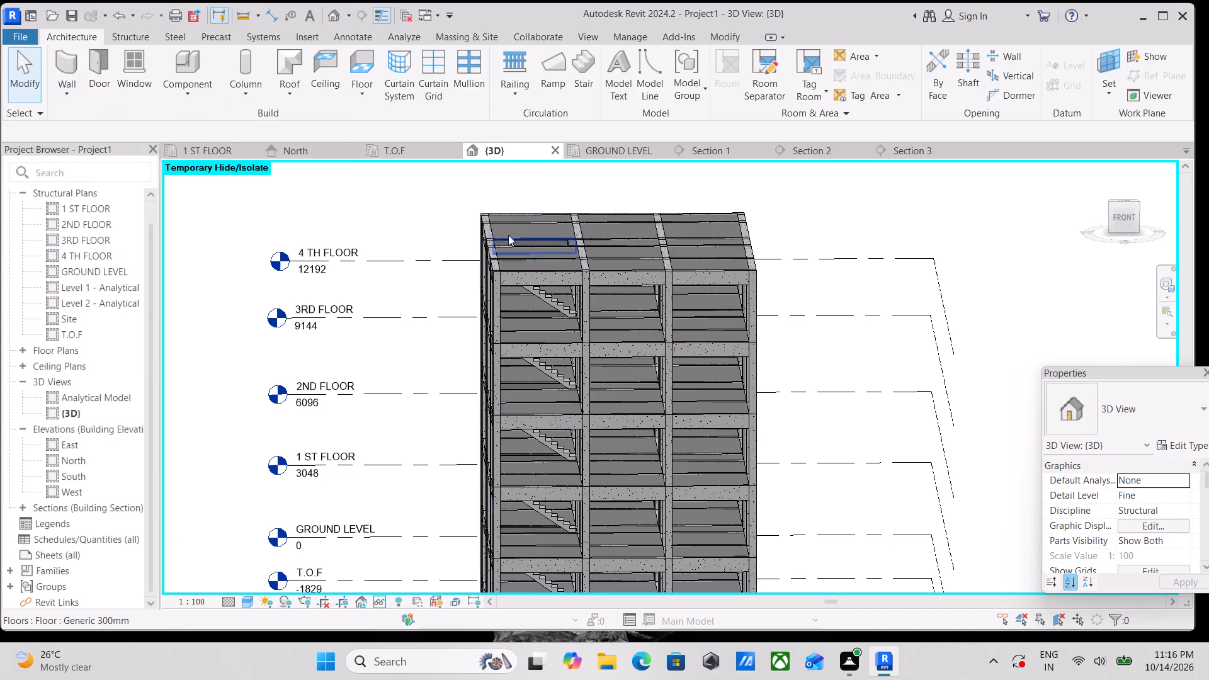
Inspect the building from the front, top-front, top-left, left and left-front corner orientations.
scroll(495, 315, down, 3)
click(1130, 215)
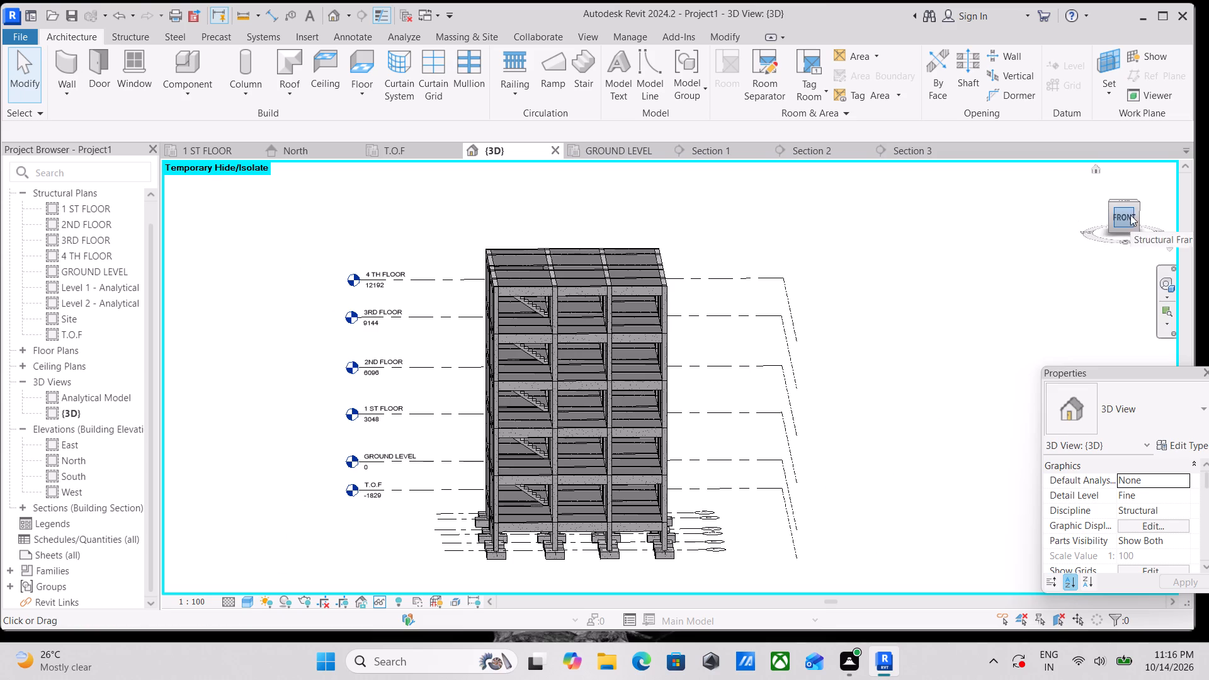
scroll(1140, 228, up, 2)
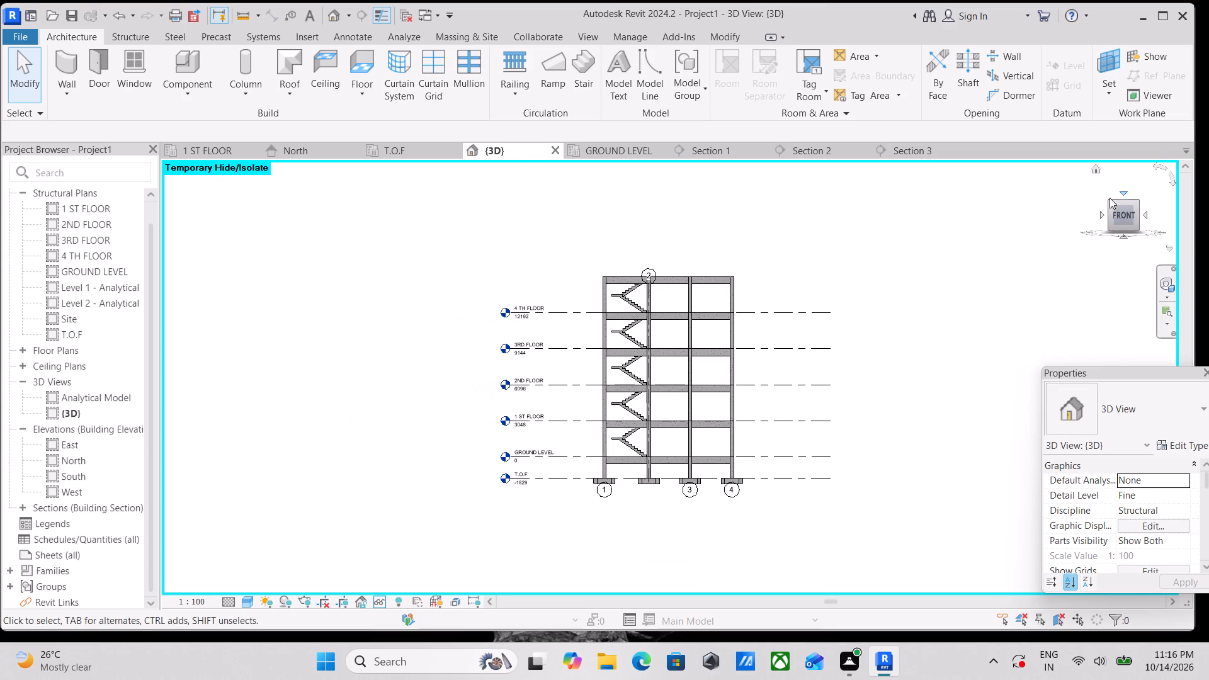
click(1127, 203)
scroll(1115, 252, up, 2)
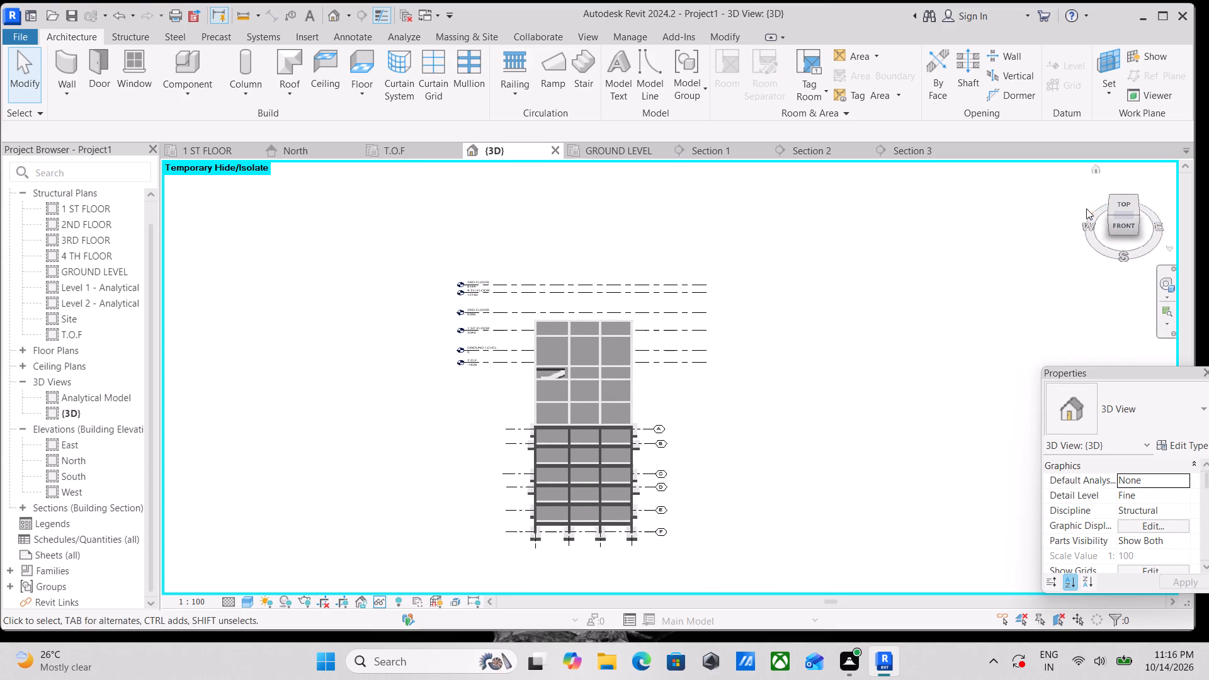
click(1113, 218)
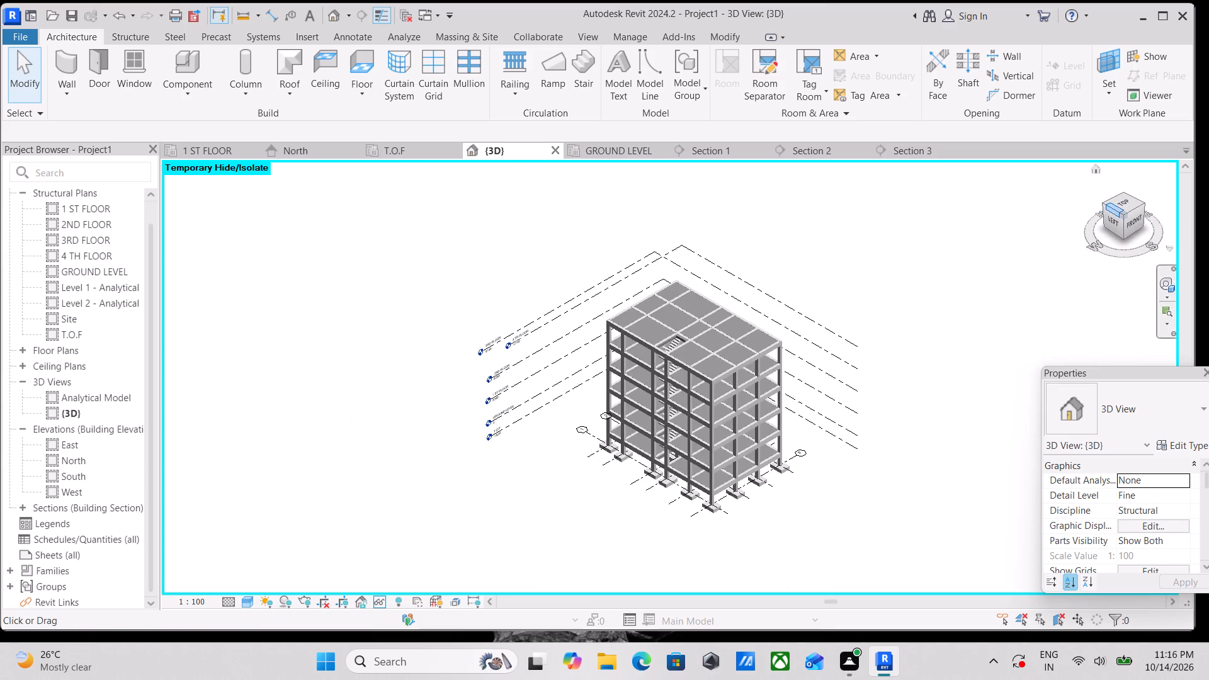
click(1118, 208)
scroll(841, 362, up, 5)
scroll(764, 366, up, 8)
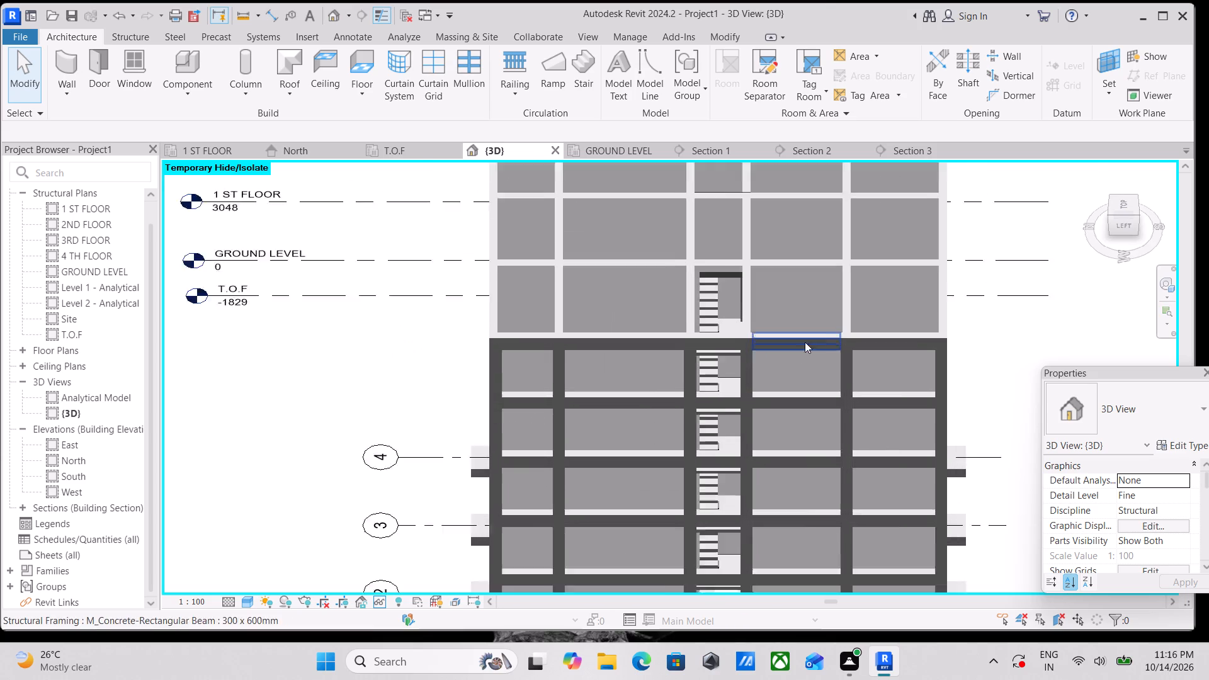
click(1121, 226)
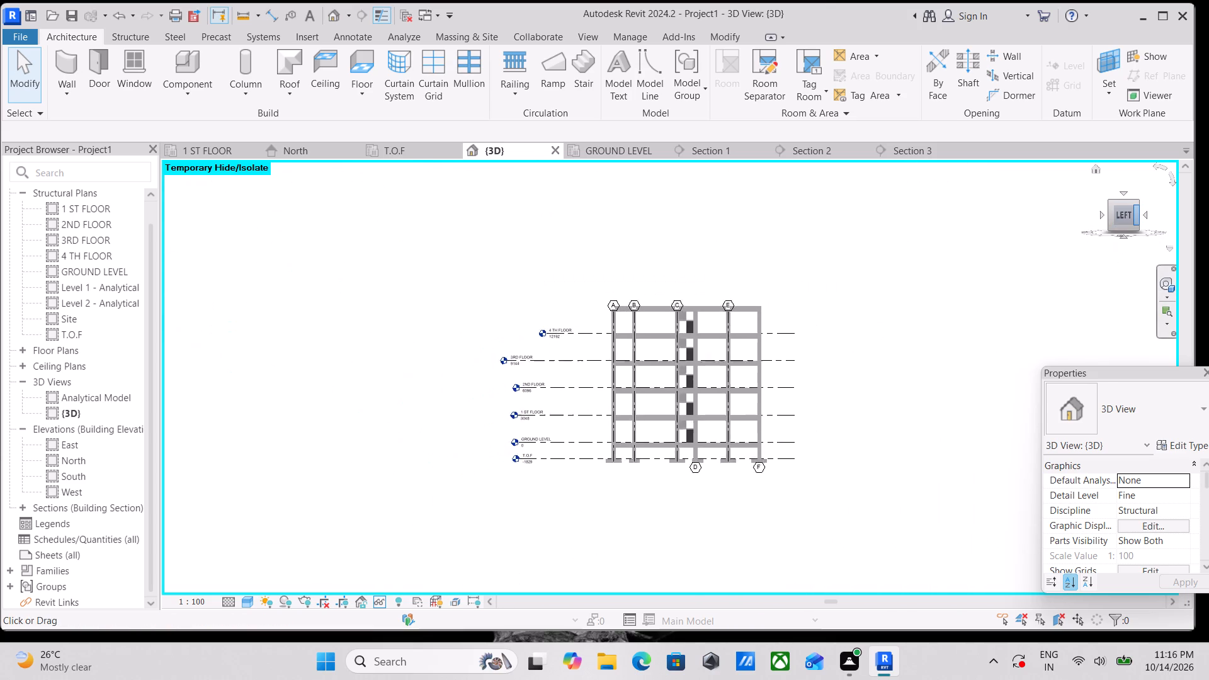
click(1137, 223)
scroll(763, 380, up, 8)
scroll(689, 365, down, 3)
middle_drag(689, 365, 673, 407)
scroll(673, 407, down, 1)
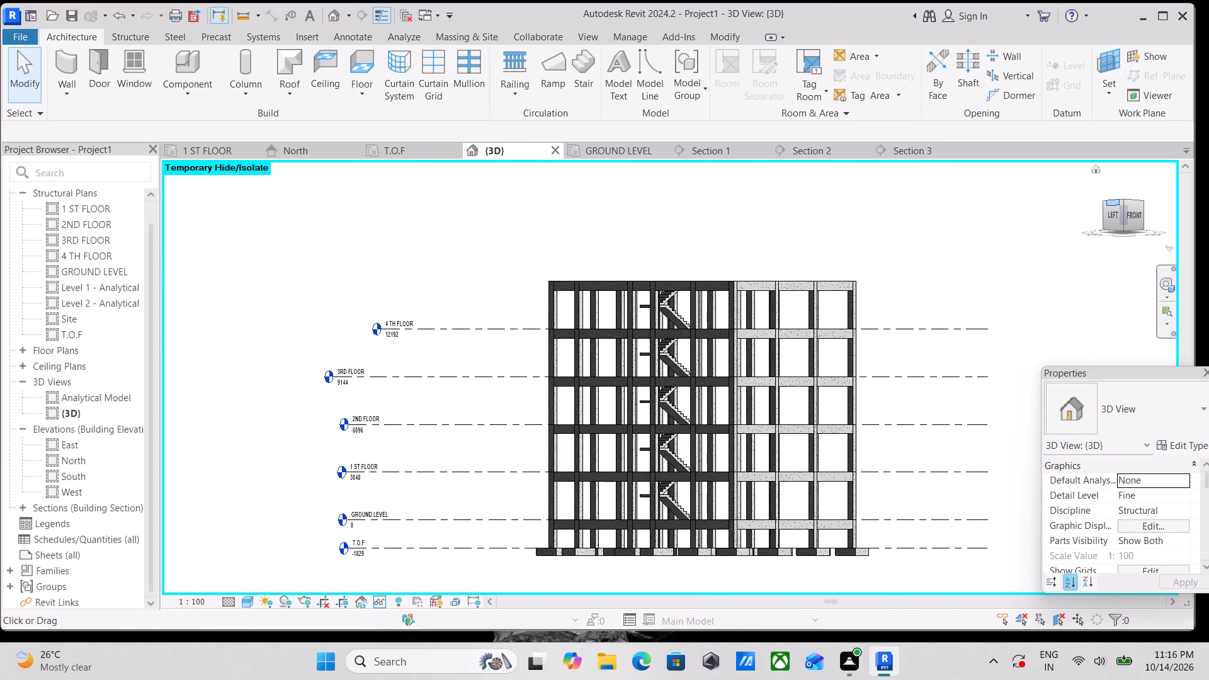
From the top-left-front corner orientation, enable region rendering and fit the render region around the whole building, about 451 × 462 pixels.
click(1120, 201)
scroll(647, 438, up, 7)
middle_drag(686, 441, 686, 440)
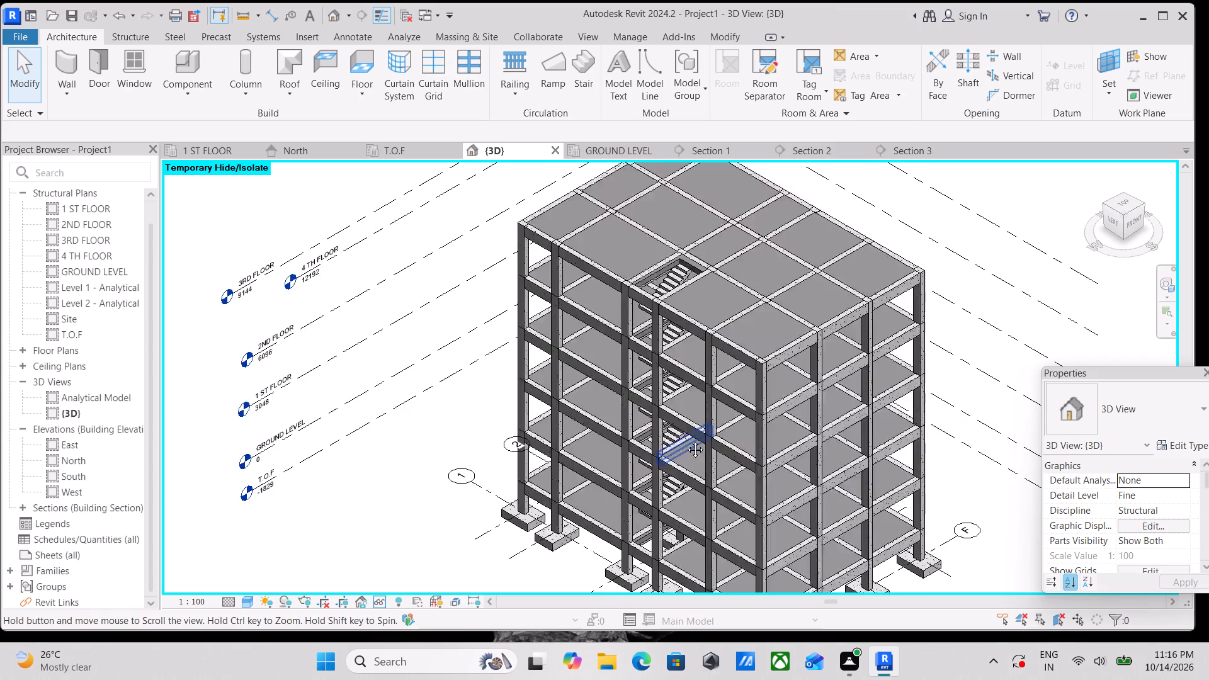
middle_drag(686, 440, 600, 427)
scroll(600, 427, up, 1)
scroll(603, 422, down, 2)
middle_drag(603, 422, 603, 434)
text(rr)
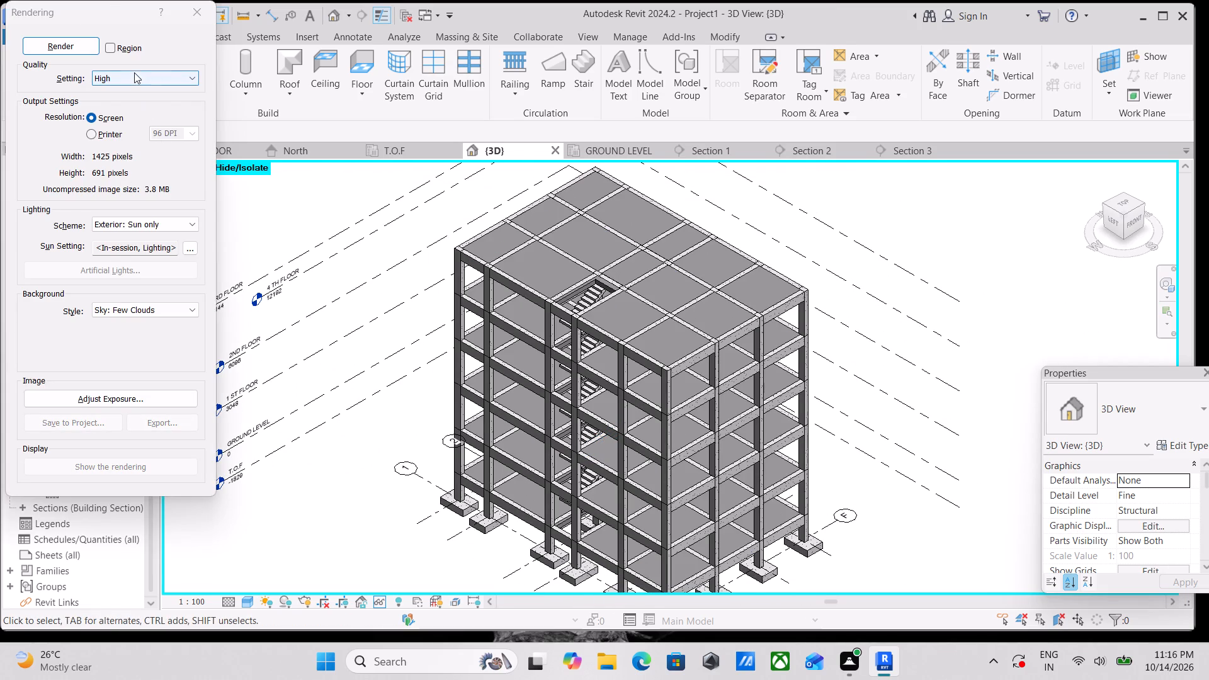
click(114, 48)
scroll(277, 190, down, 4)
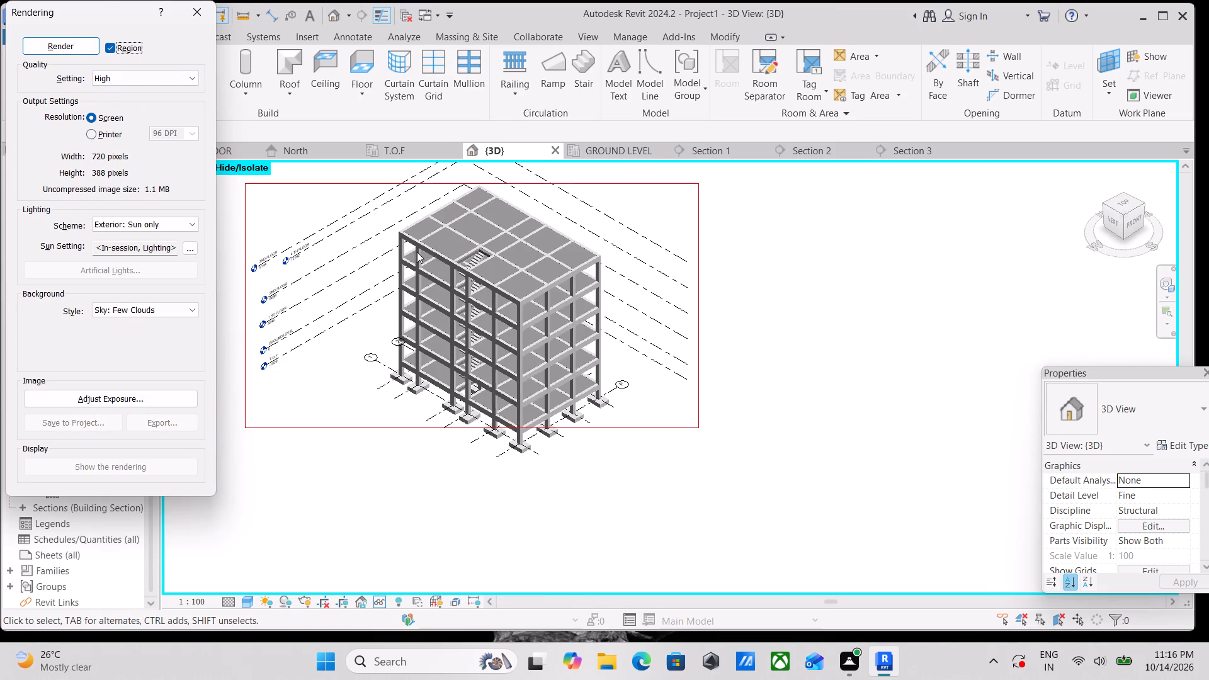
click(514, 181)
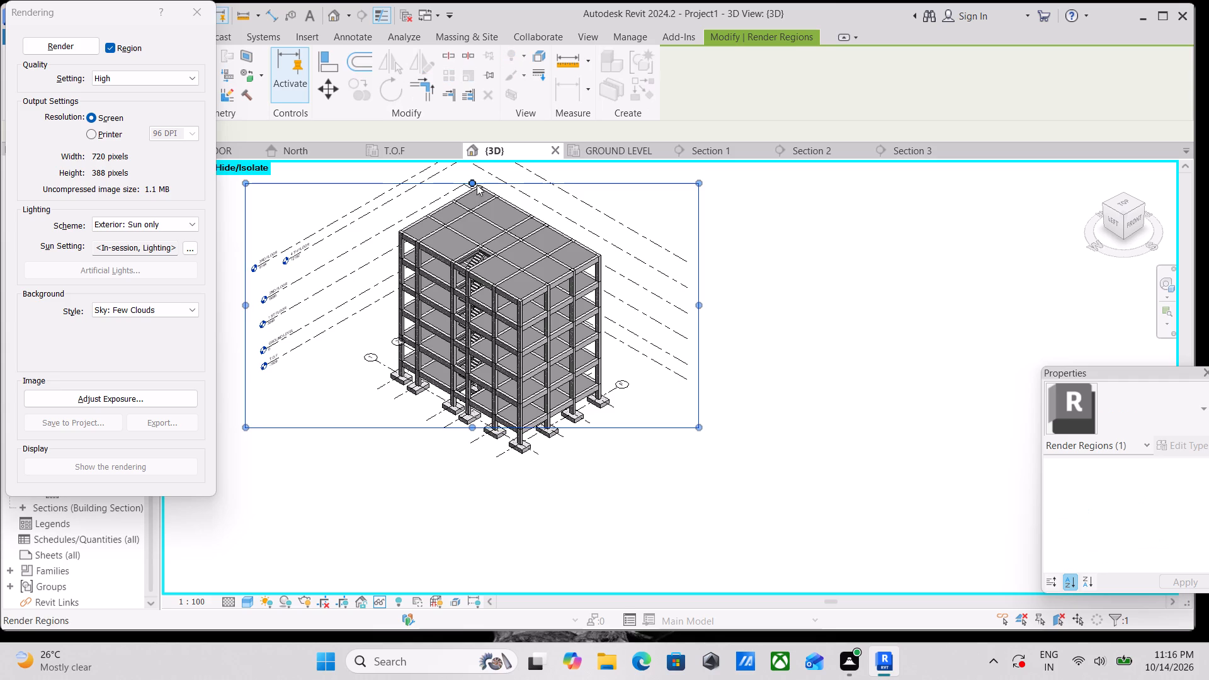
drag(472, 184, 481, 171)
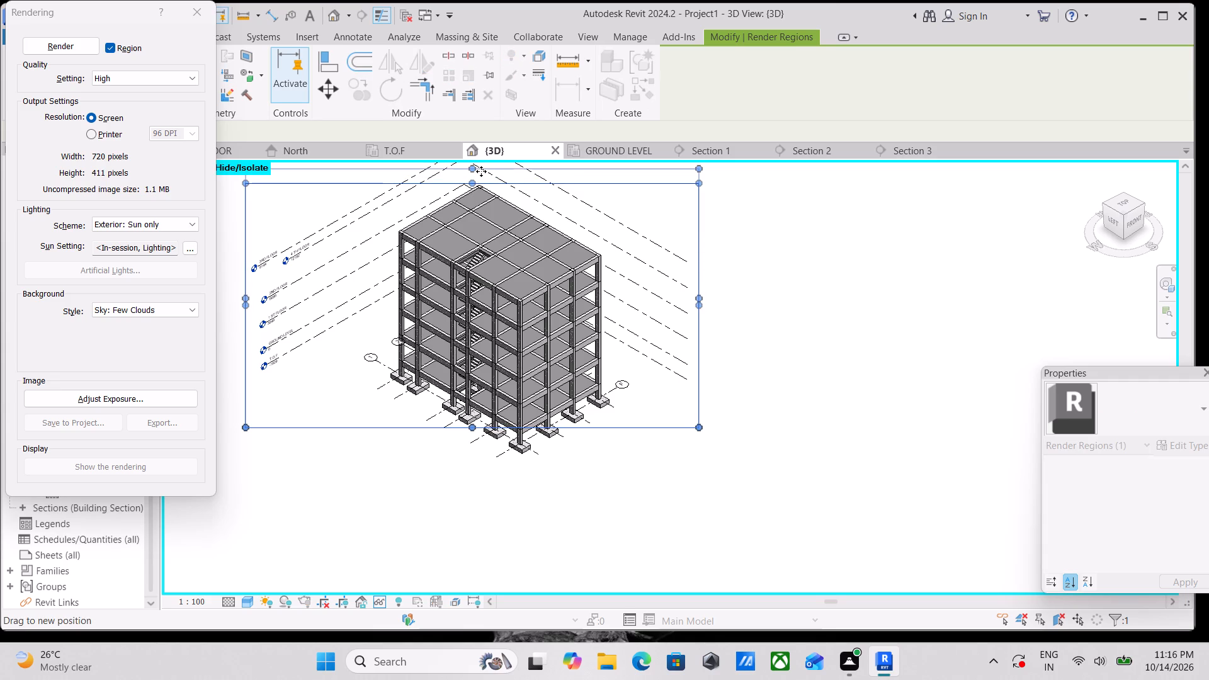
drag(481, 171, 481, 173)
drag(468, 422, 468, 422)
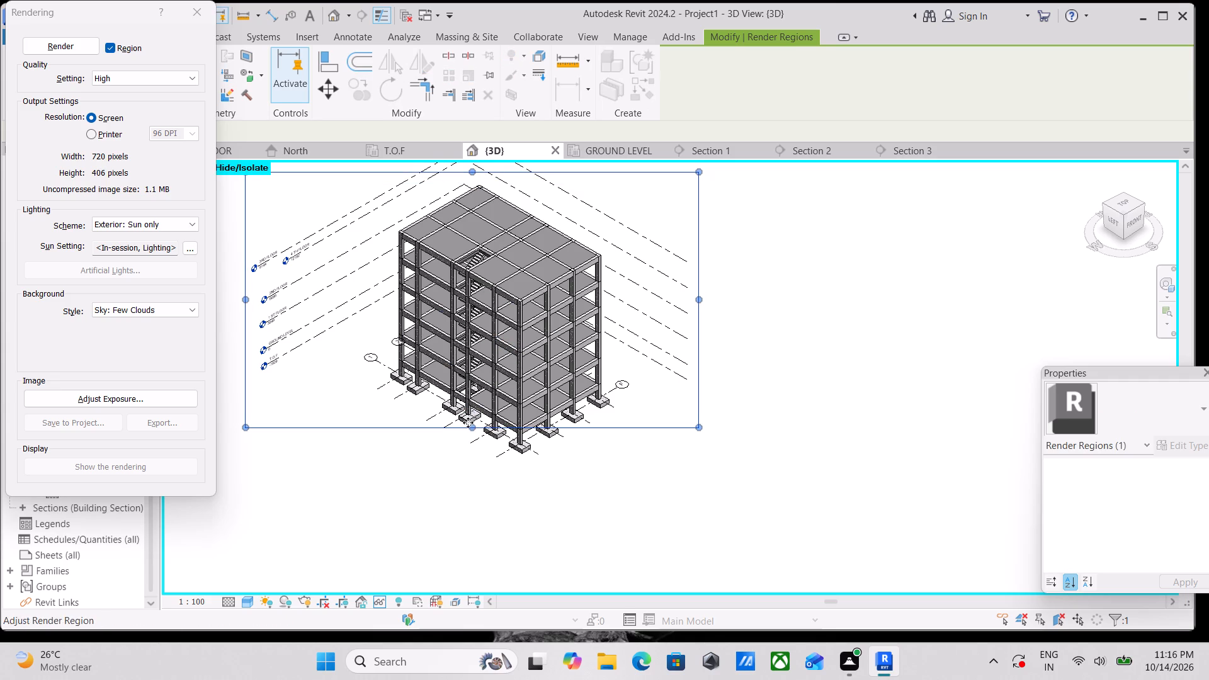
drag(468, 422, 480, 472)
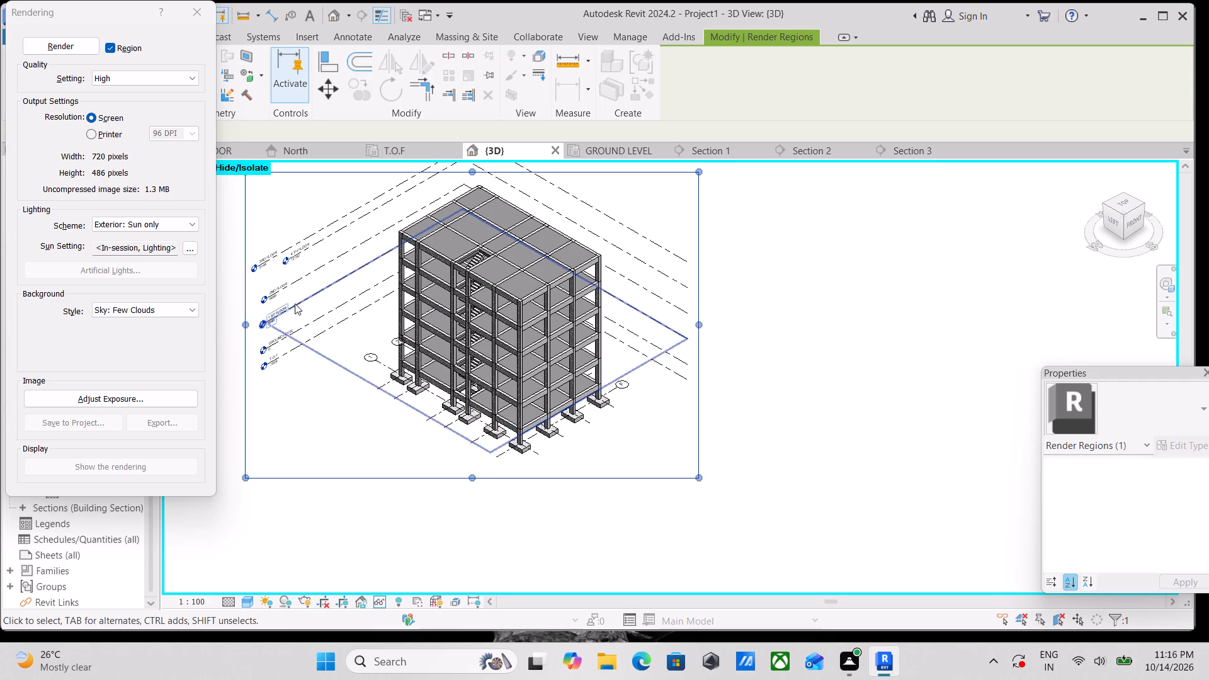
drag(245, 324, 356, 330)
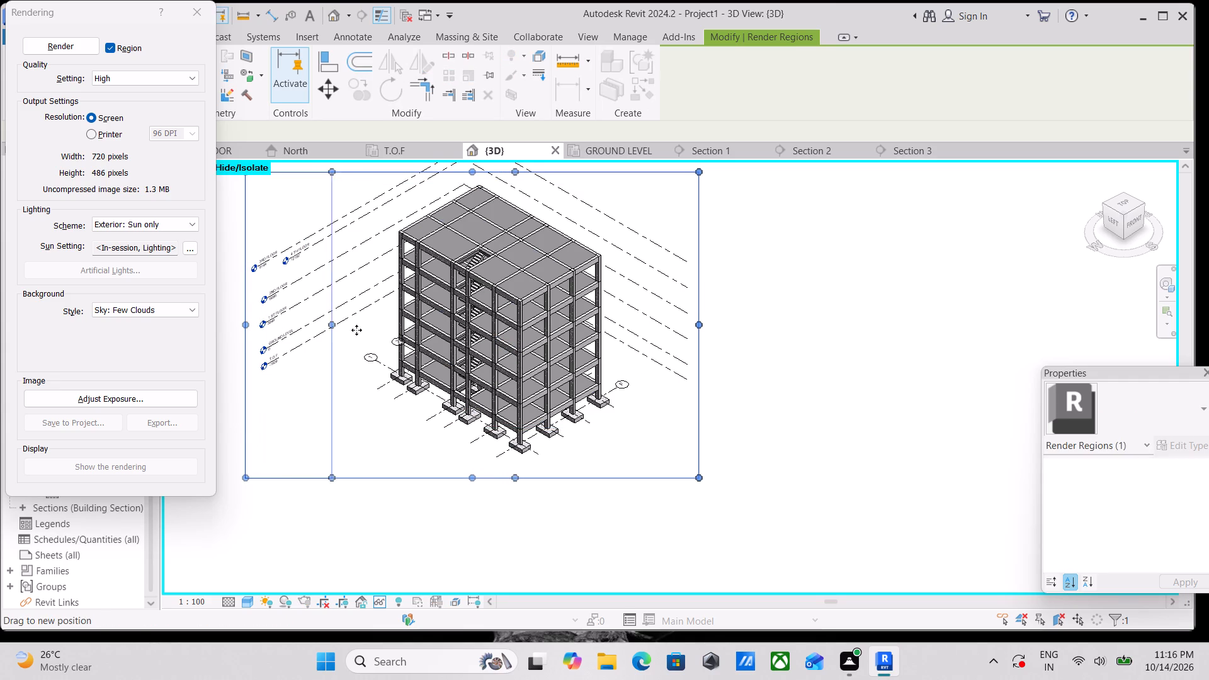
drag(356, 330, 363, 331)
drag(698, 331, 647, 331)
drag(503, 472, 504, 468)
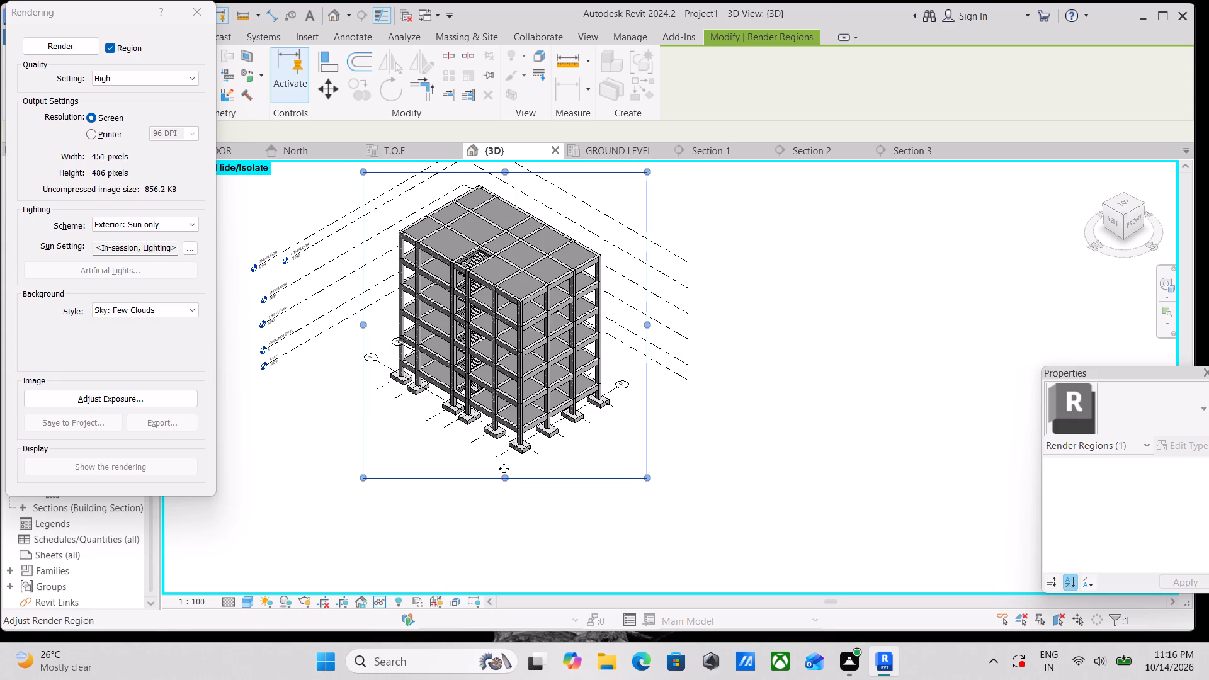
drag(504, 468, 508, 456)
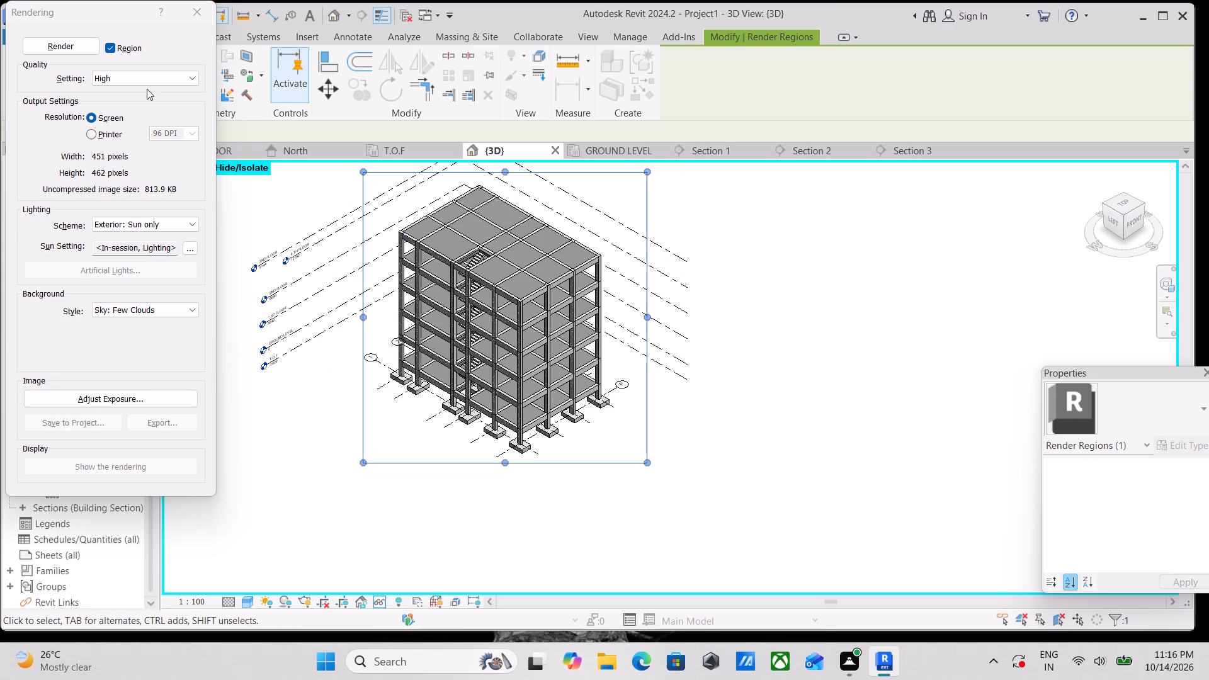
Render the framed region of the corner view at High quality.
click(74, 43)
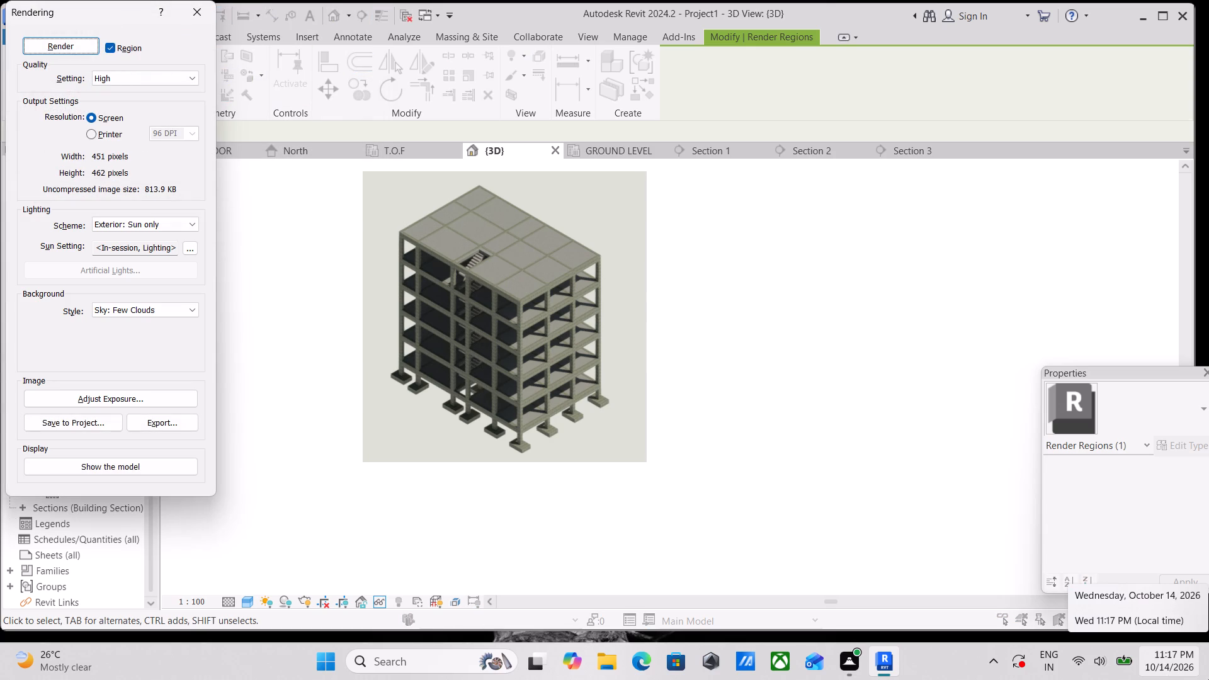
Inspect the rendered corner view up close, from the roof slabs and stair opening down to the footings.
scroll(560, 396, up, 3)
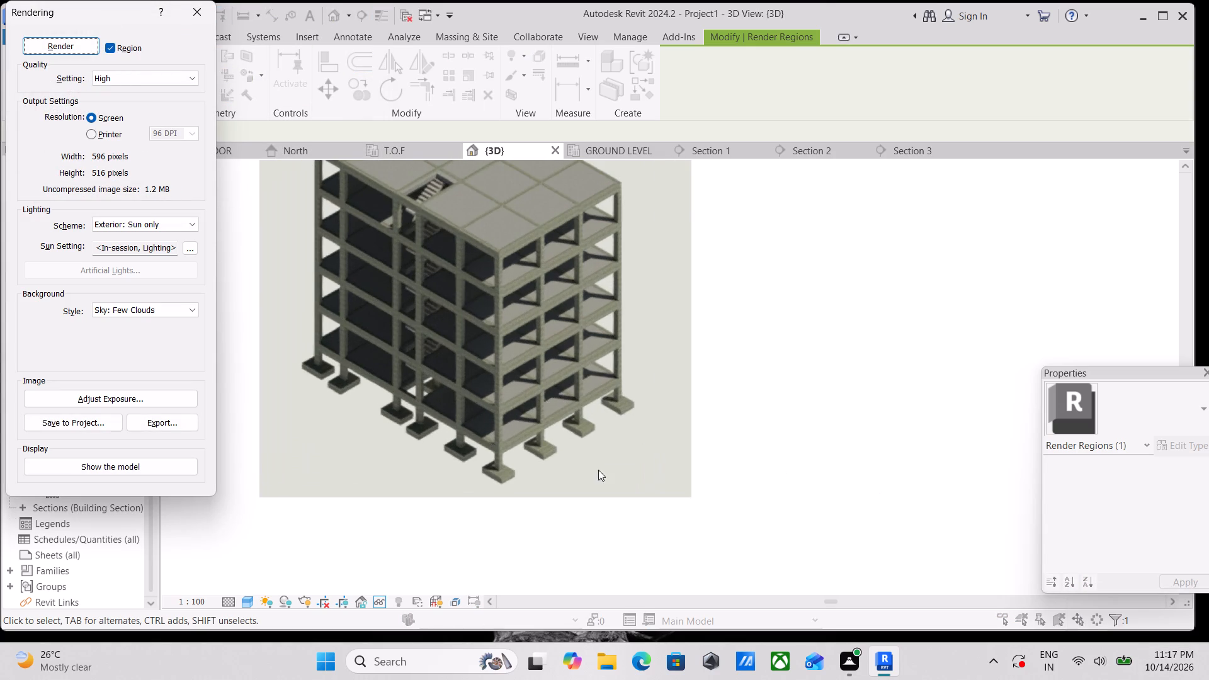
middle_drag(613, 488, 836, 615)
scroll(604, 444, up, 3)
middle_drag(647, 443, 673, 553)
scroll(770, 446, up, 2)
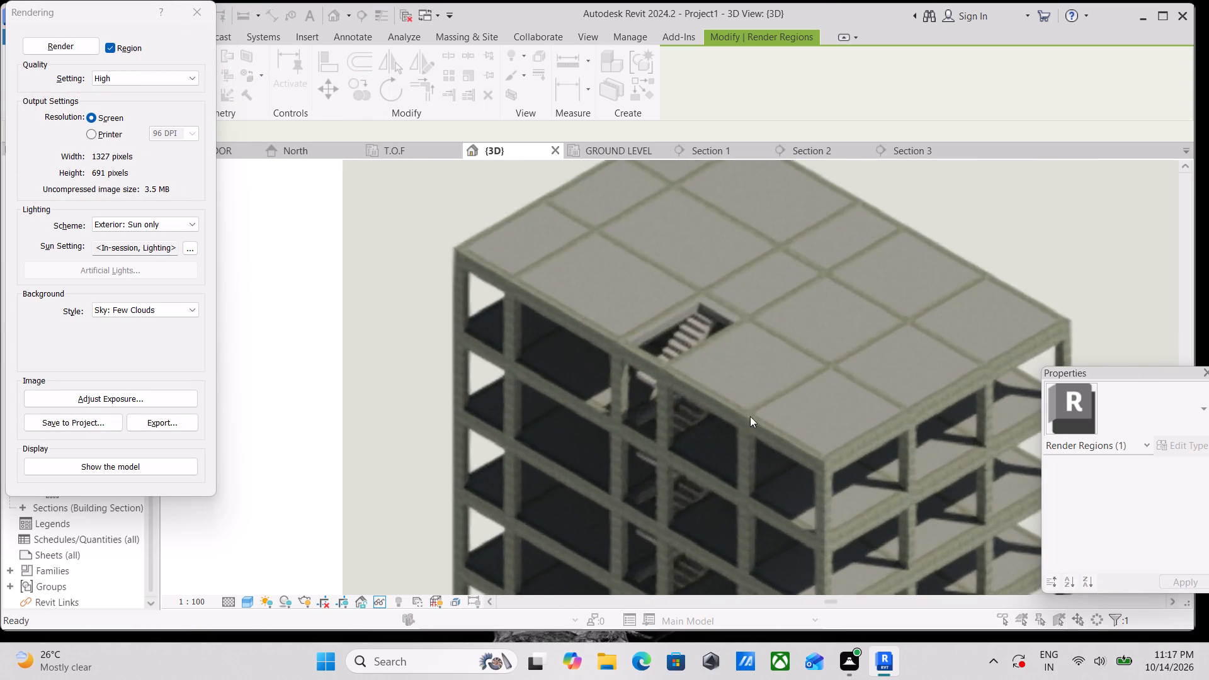
scroll(661, 353, up, 4)
scroll(791, 383, up, 2)
scroll(887, 404, down, 6)
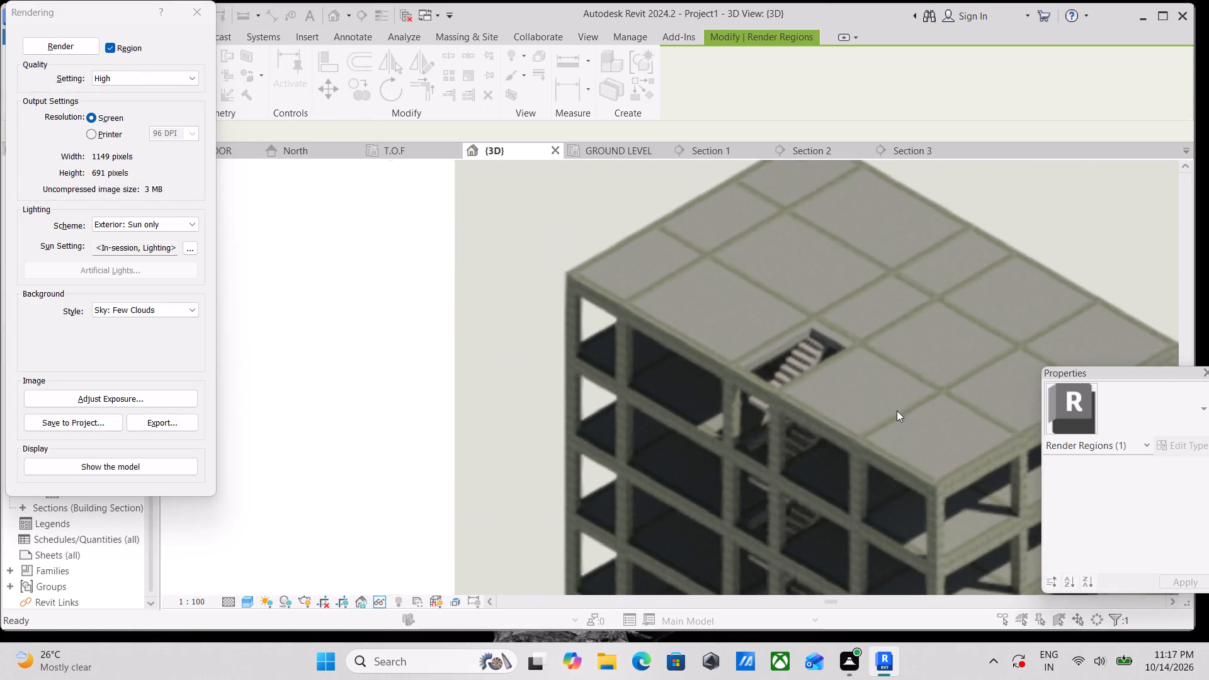
scroll(893, 412, down, 1)
middle_drag(890, 413, 749, 397)
scroll(687, 428, down, 2)
middle_drag(688, 438, 560, 358)
scroll(678, 431, down, 1)
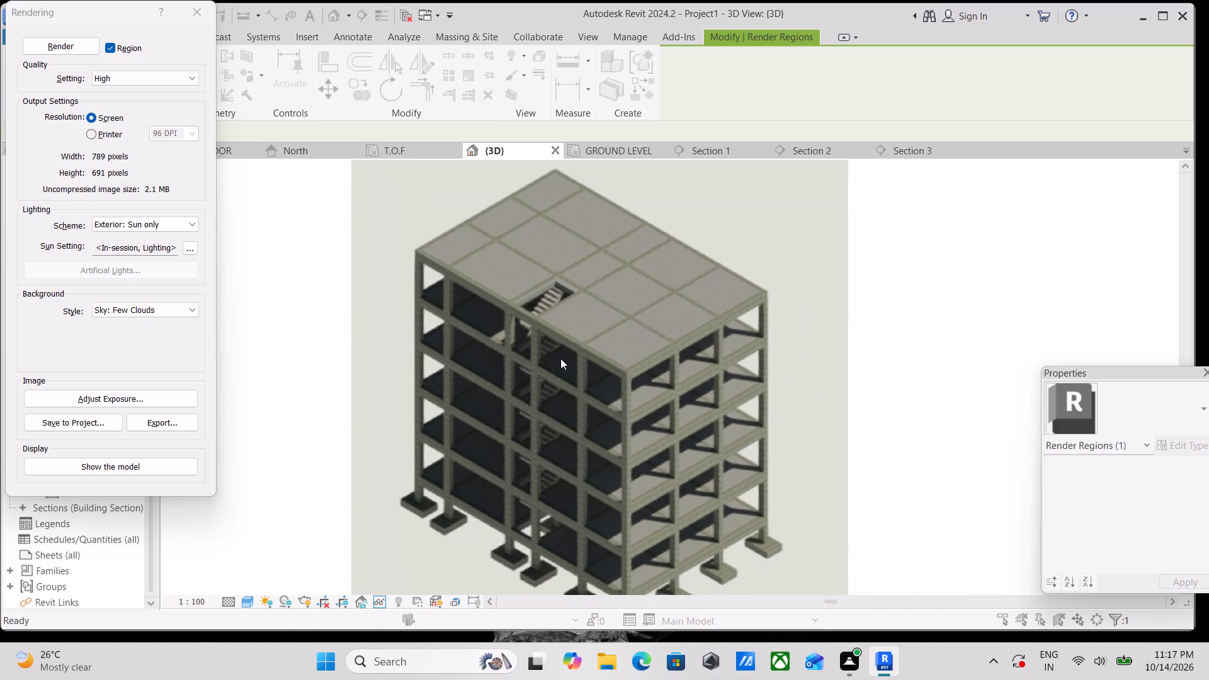
middle_drag(655, 416, 731, 370)
scroll(704, 379, down, 1)
middle_drag(720, 382, 731, 406)
scroll(733, 415, down, 2)
middle_drag(733, 417, 732, 436)
scroll(732, 436, up, 2)
middle_drag(730, 427, 722, 401)
scroll(722, 401, down, 1)
middle_click(722, 401)
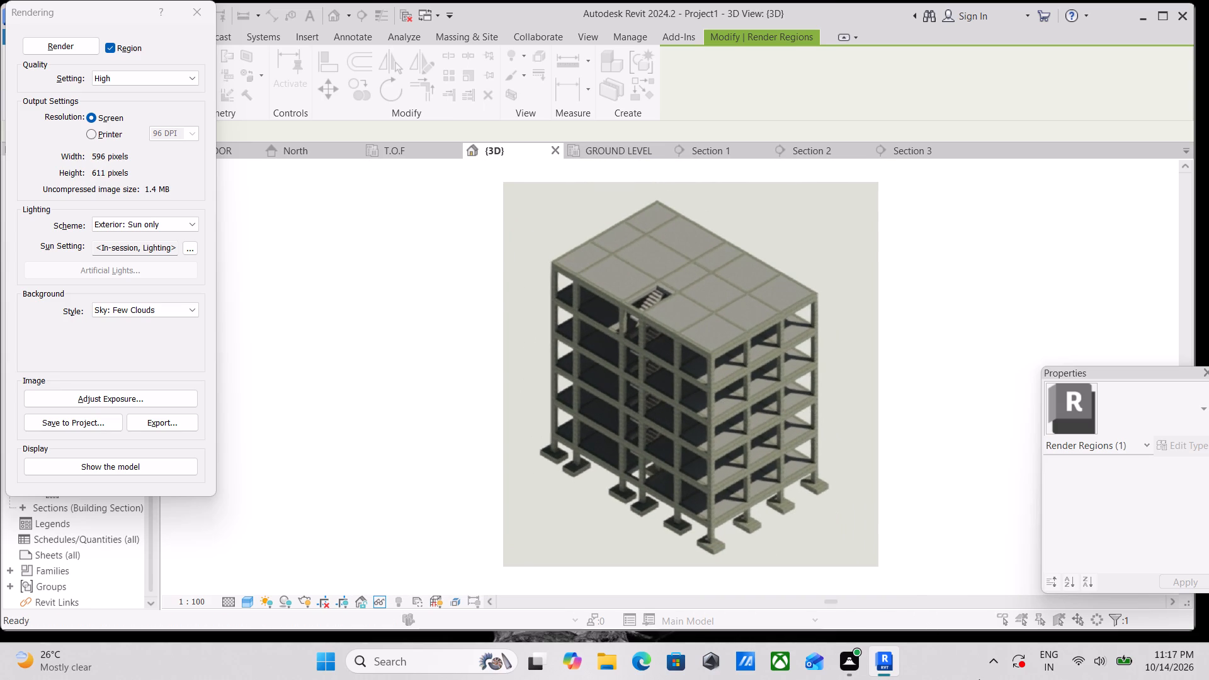
Capture a screenshot of the rendered corner view of the building with Snipping Tool, and close the rendering settings.
key(shift+super+s)
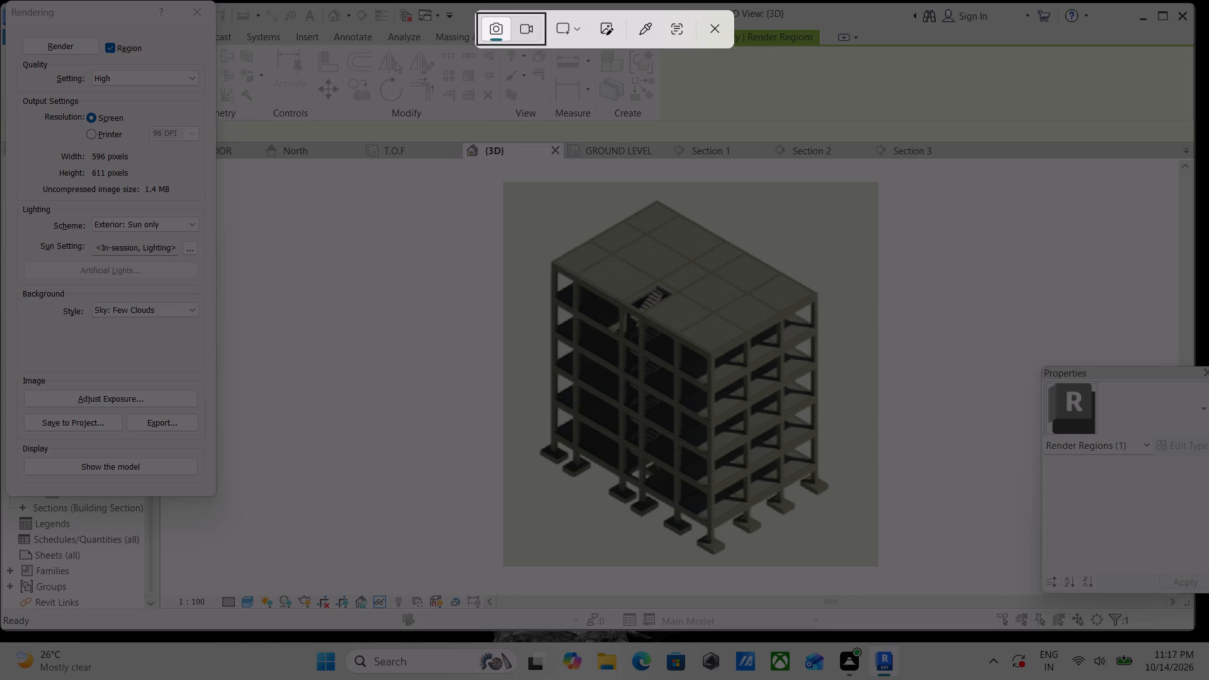
drag(516, 187, 827, 501)
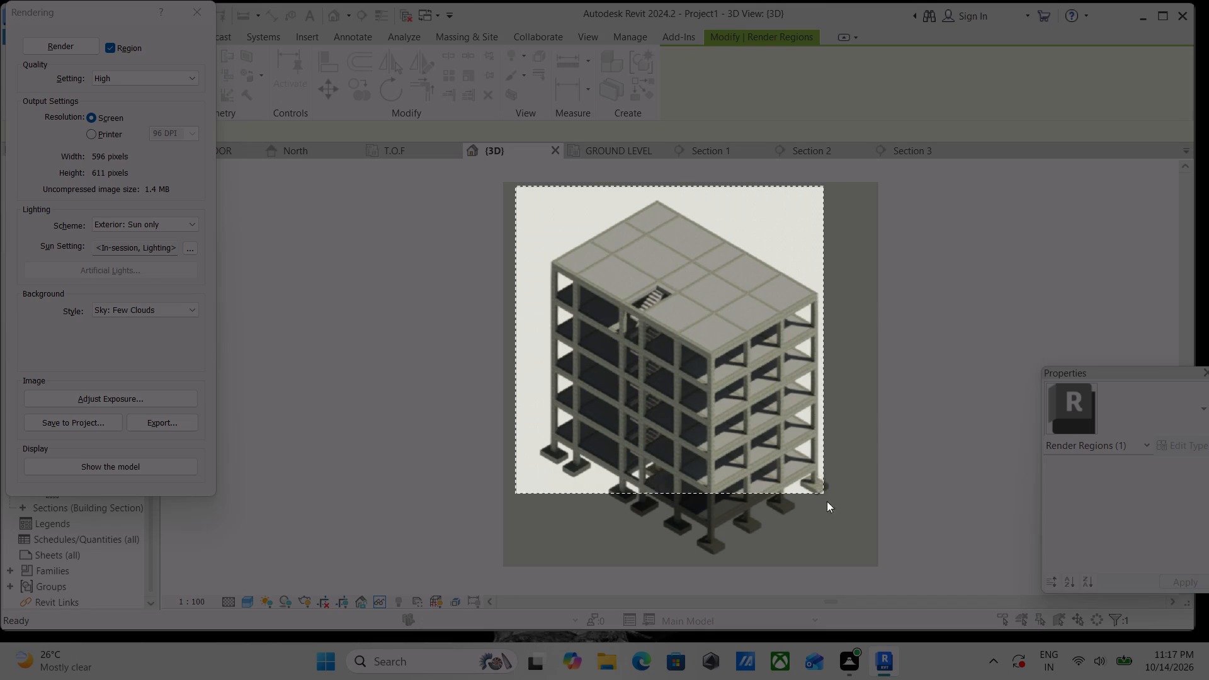
drag(827, 501, 836, 543)
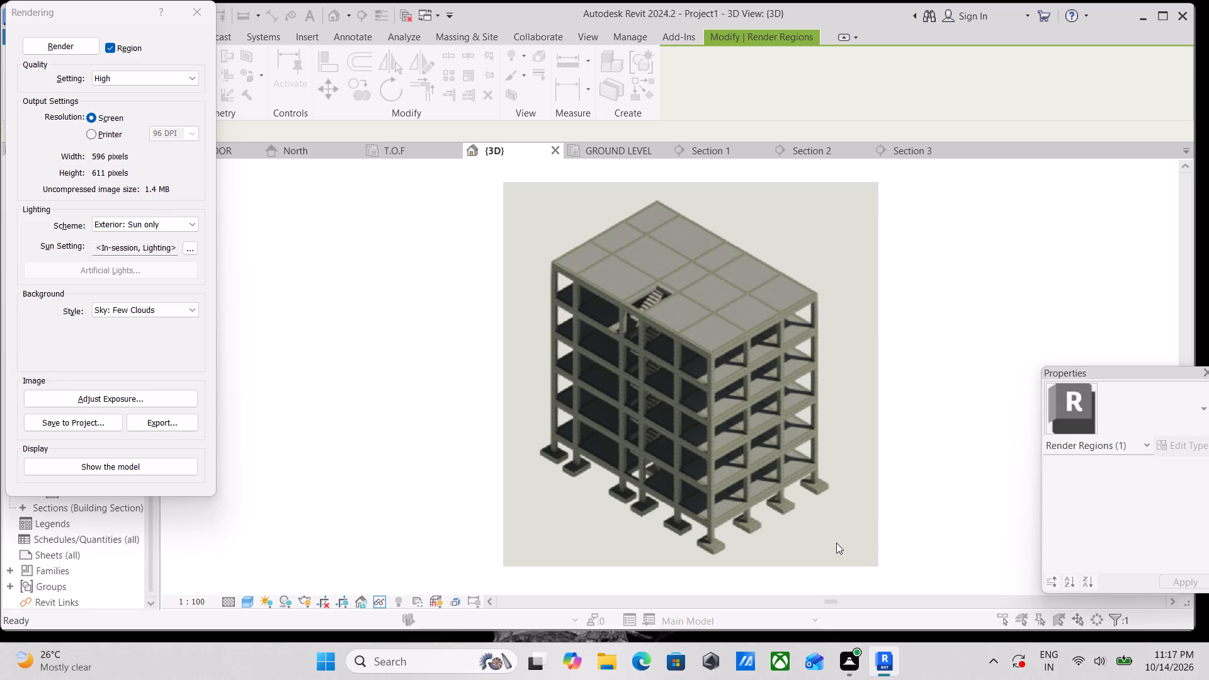
scroll(679, 421, up, 2)
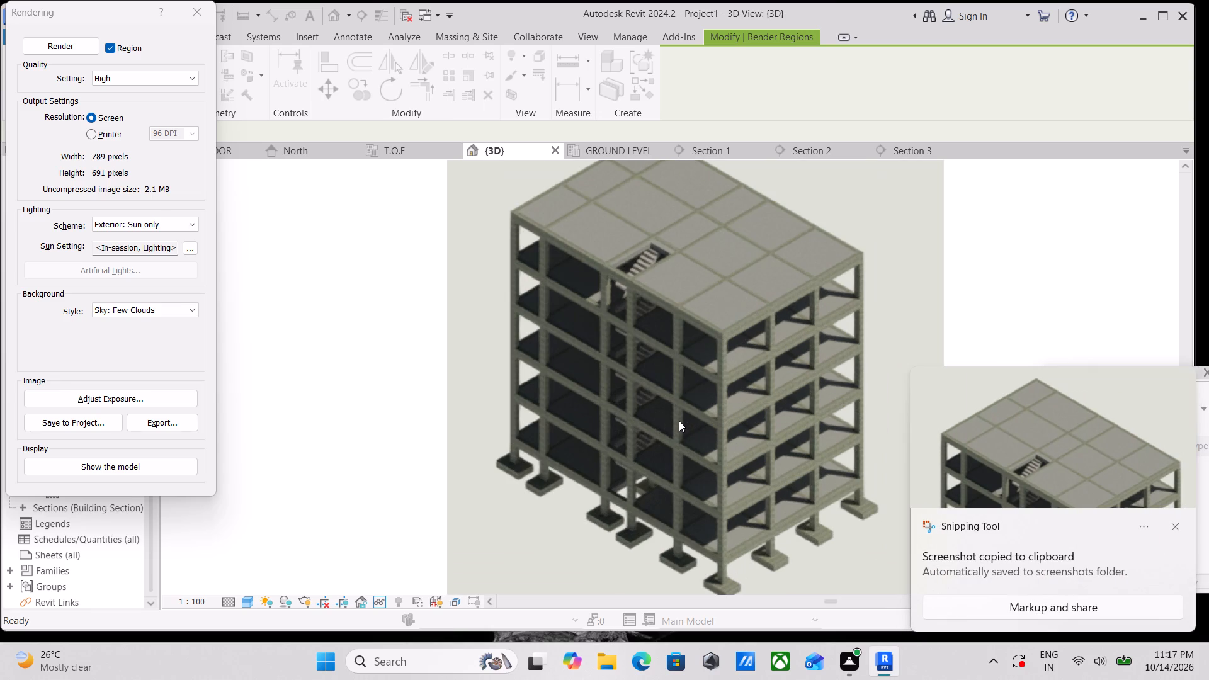
click(679, 421)
click(186, 8)
Orient the 3D view to the front and render the building's region at High quality.
scroll(535, 300, down, 1)
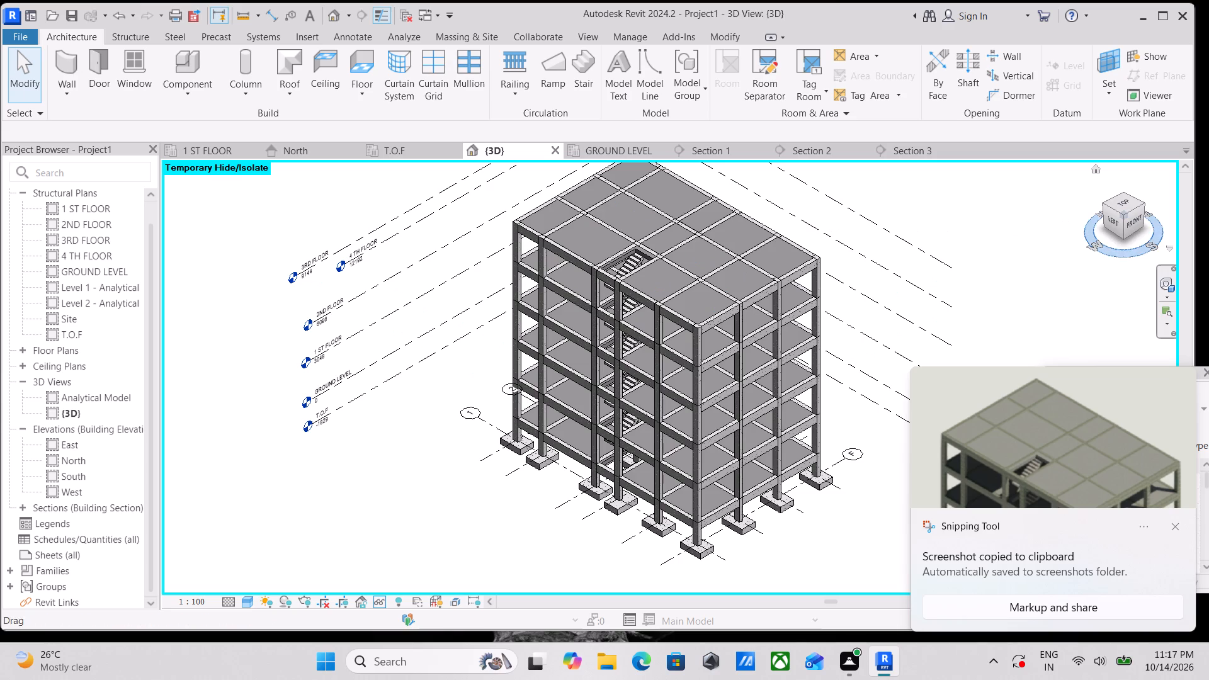
click(1133, 225)
scroll(815, 389, up, 2)
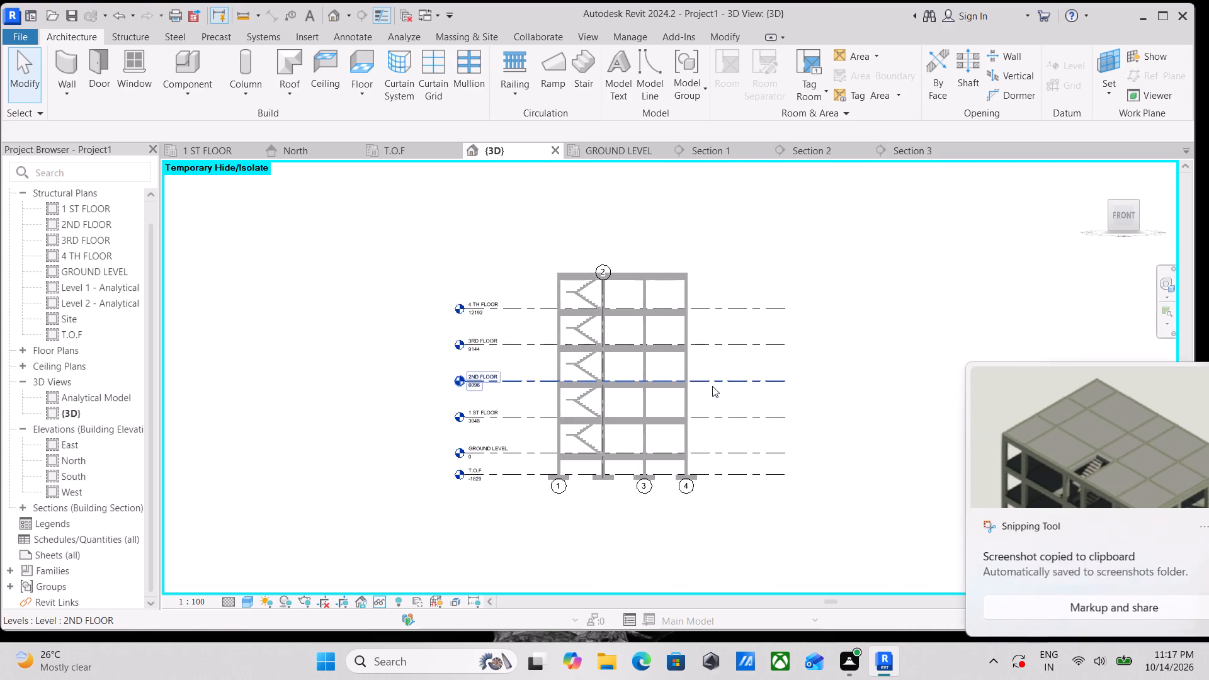
text(rr)
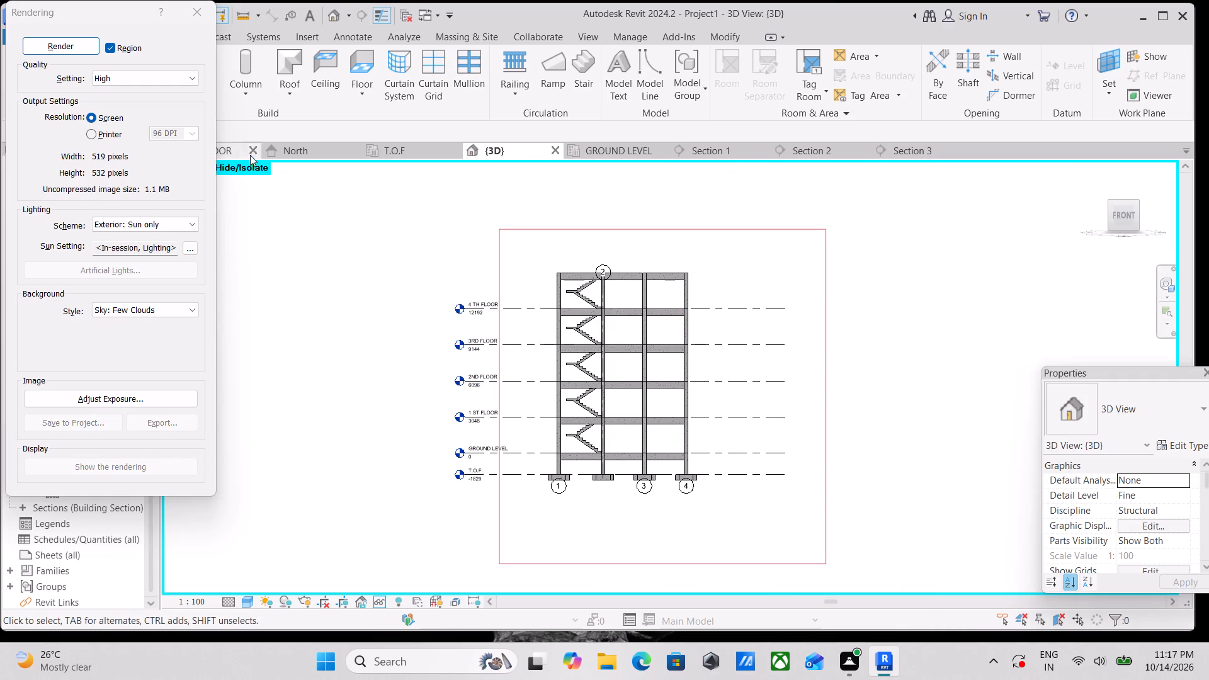
click(72, 50)
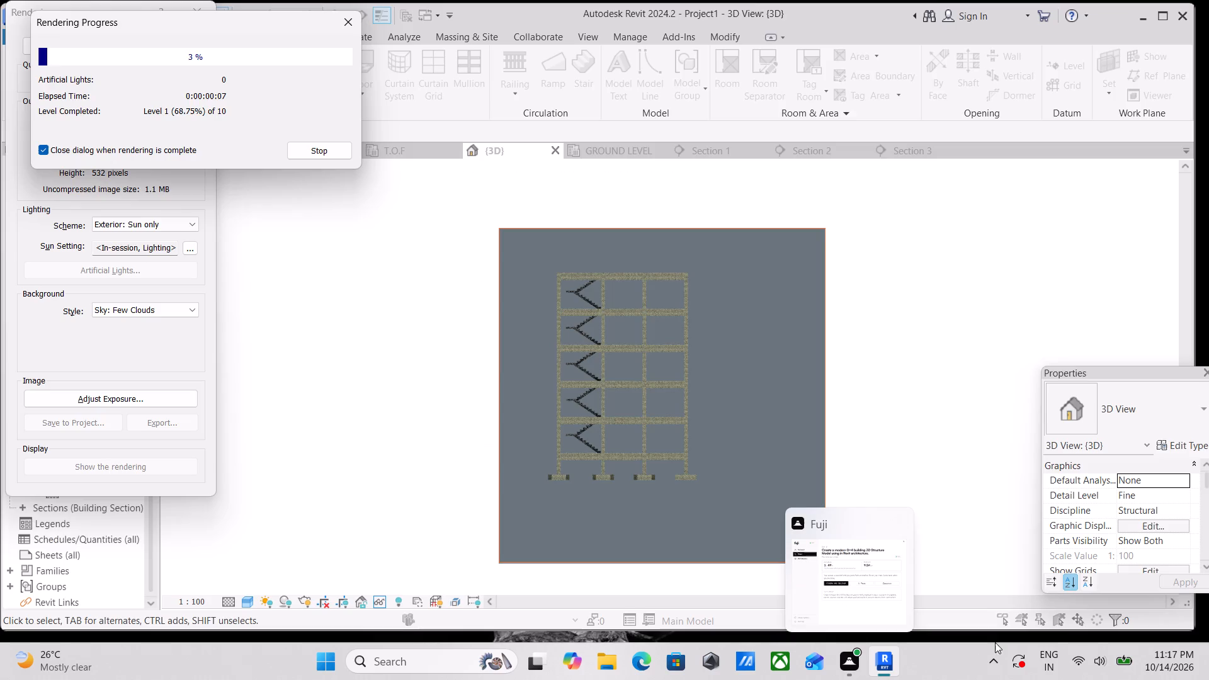
scroll(630, 405, up, 4)
scroll(574, 387, up, 2)
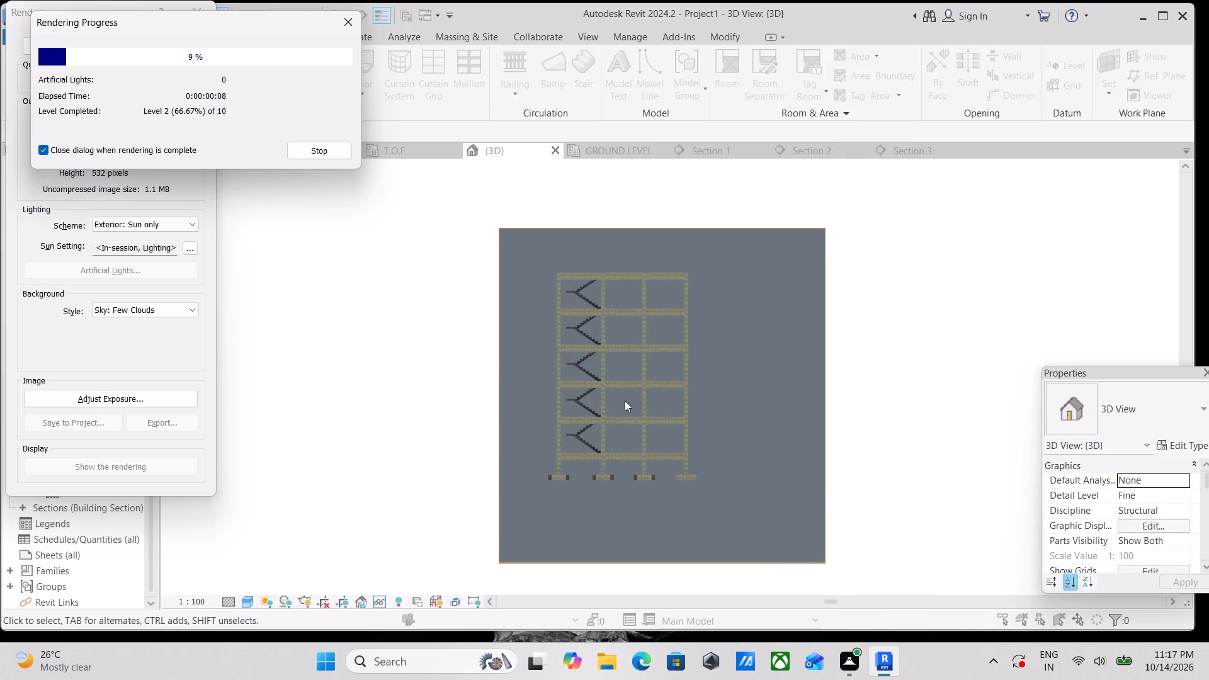
scroll(625, 400, up, 1)
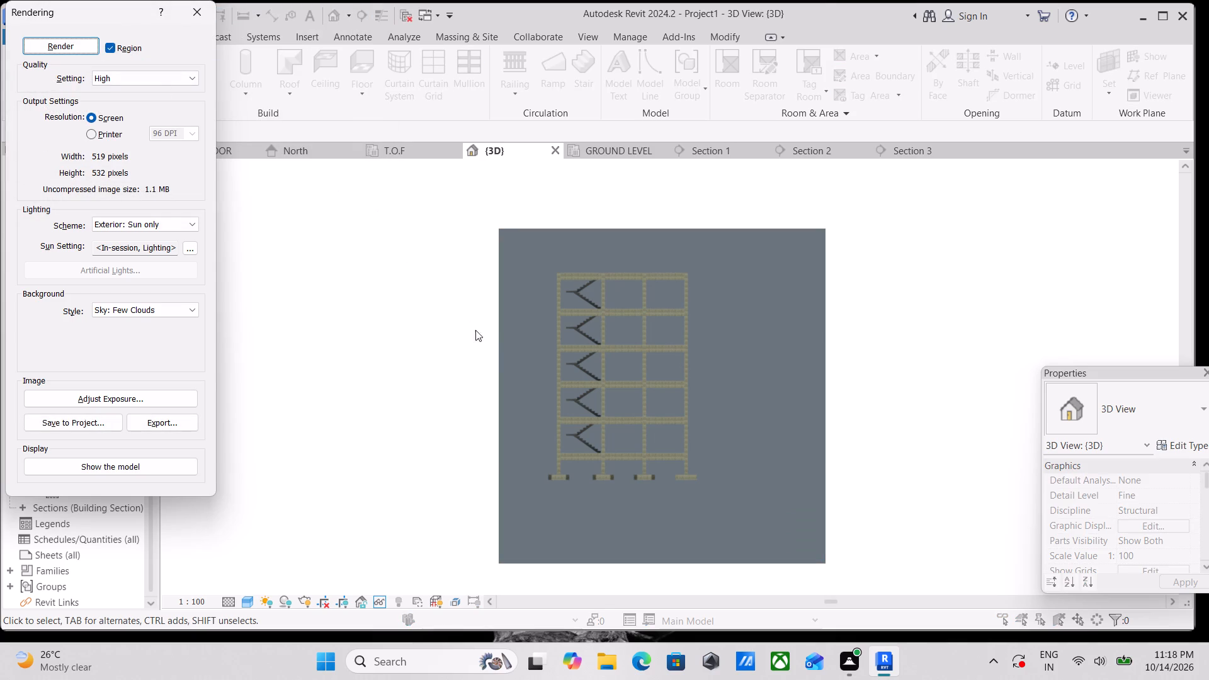
scroll(485, 347, up, 3)
scroll(525, 381, down, 3)
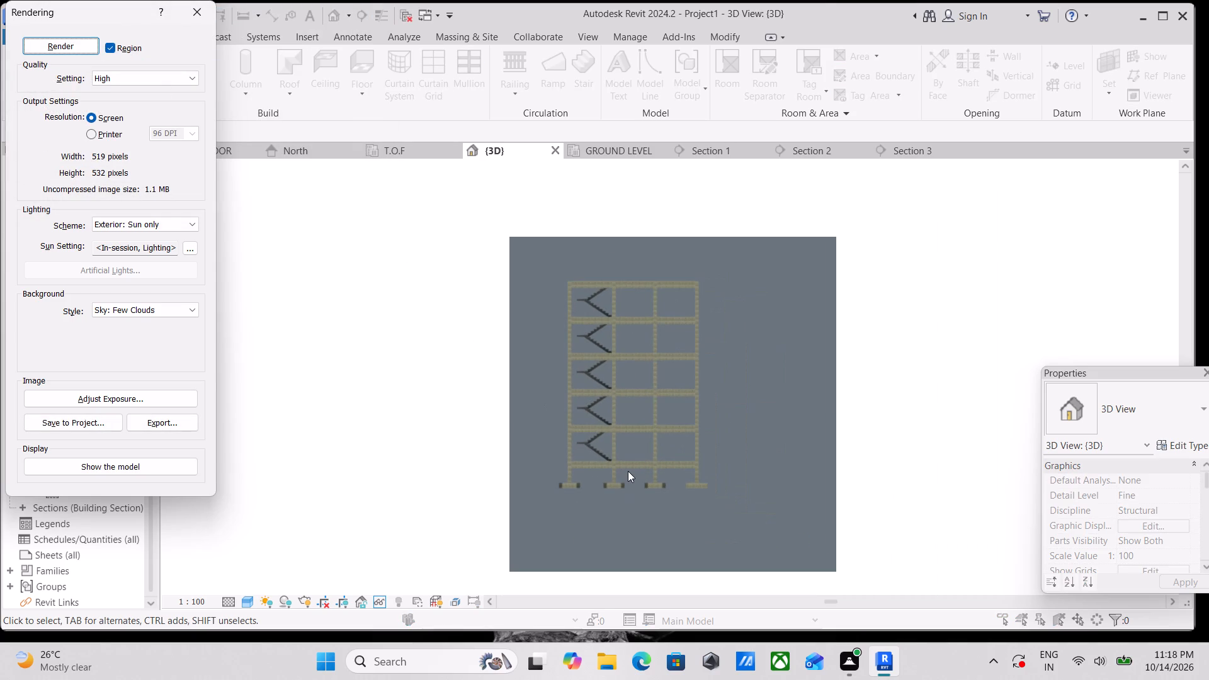
Capture a screenshot of the whole rendered front view with Snipping Tool, and close the rendering settings.
key(shift+super+s)
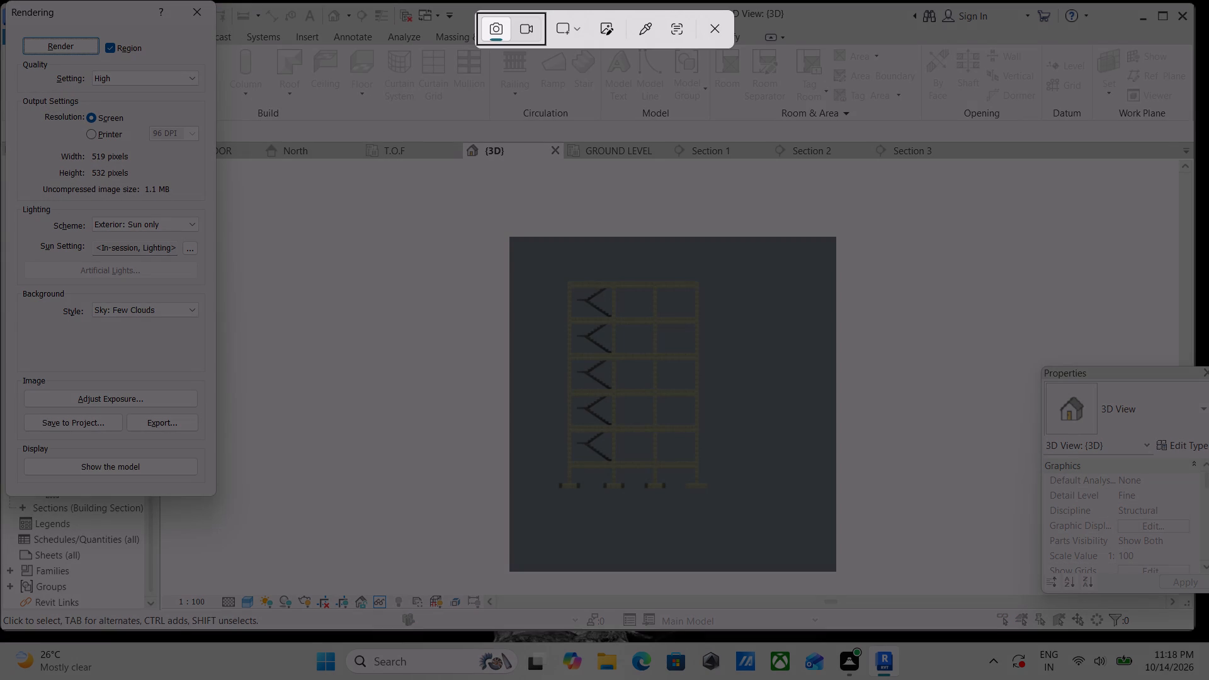
drag(490, 217, 853, 585)
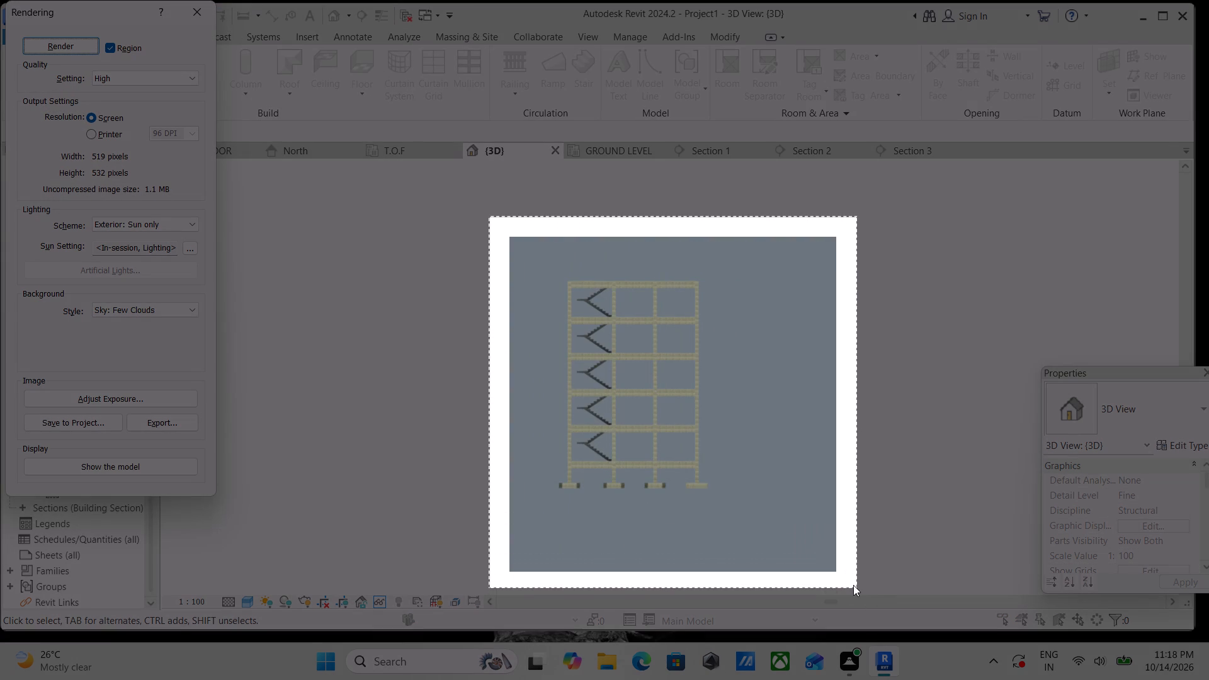
drag(853, 585, 852, 584)
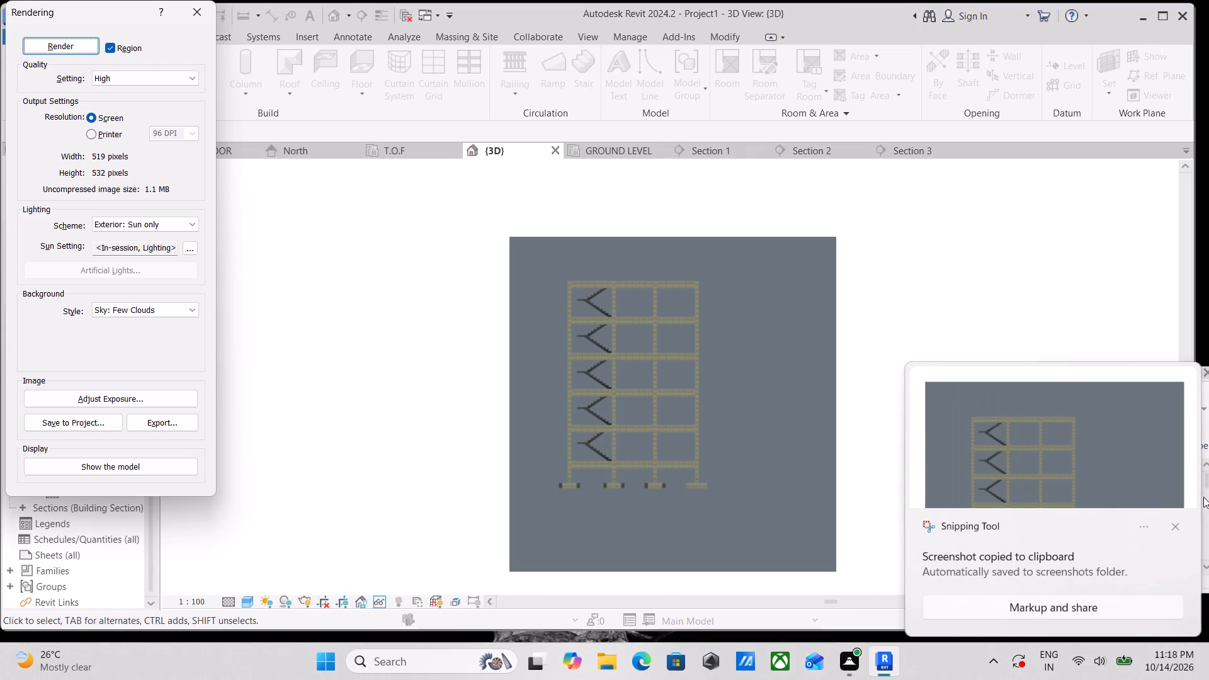
click(189, 4)
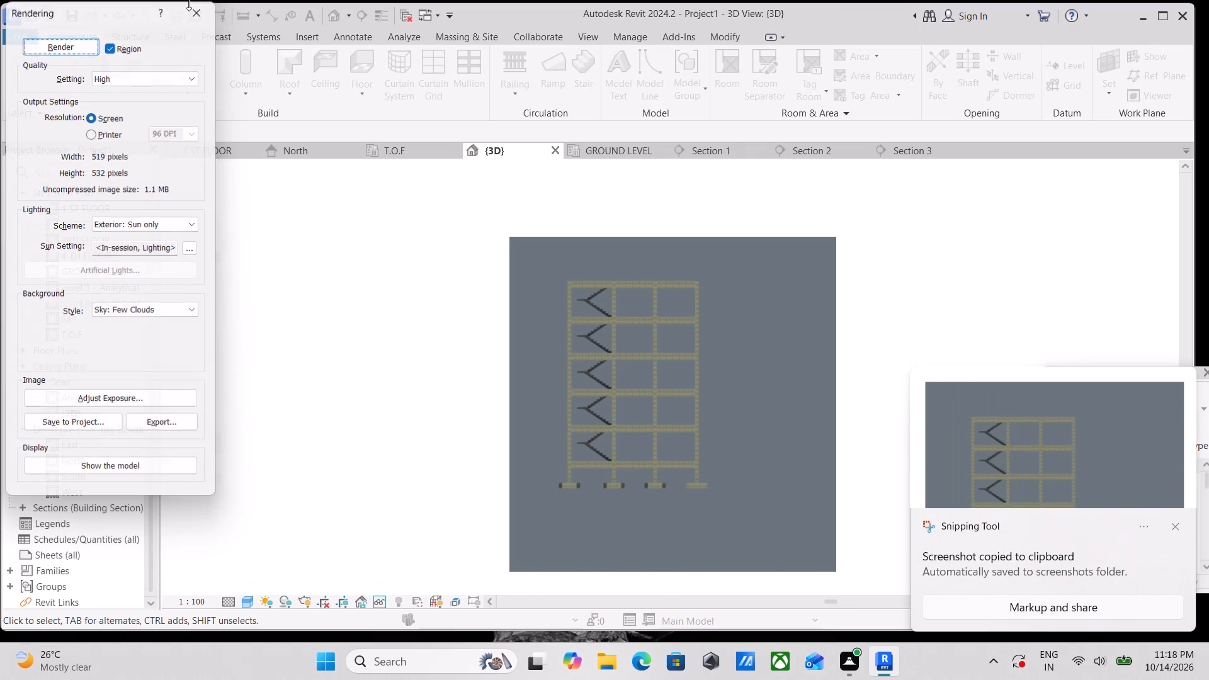
Examine the structural frame, stairs, roof slabs and footings in the 3D view from all sides, above and below.
scroll(629, 406, up, 3)
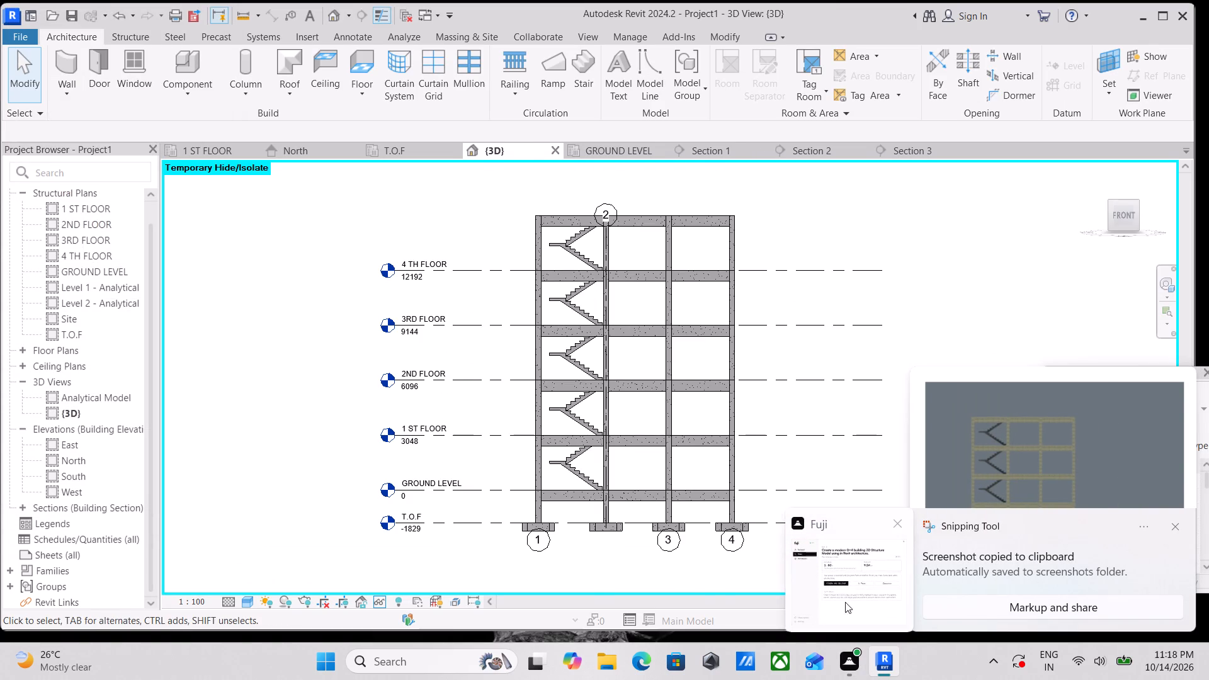
scroll(817, 475, down, 2)
scroll(774, 385, down, 3)
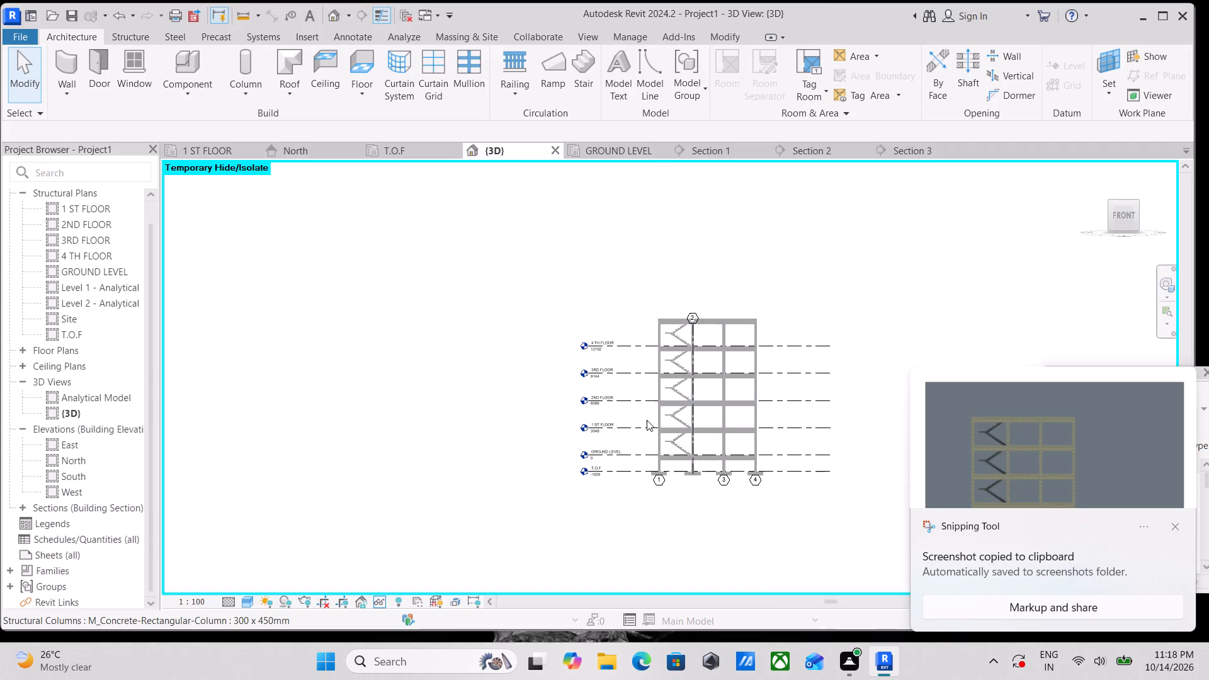
scroll(647, 420, up, 2)
shift+middle_drag(603, 417, 830, 477)
shift+middle_drag(877, 373, 861, 385)
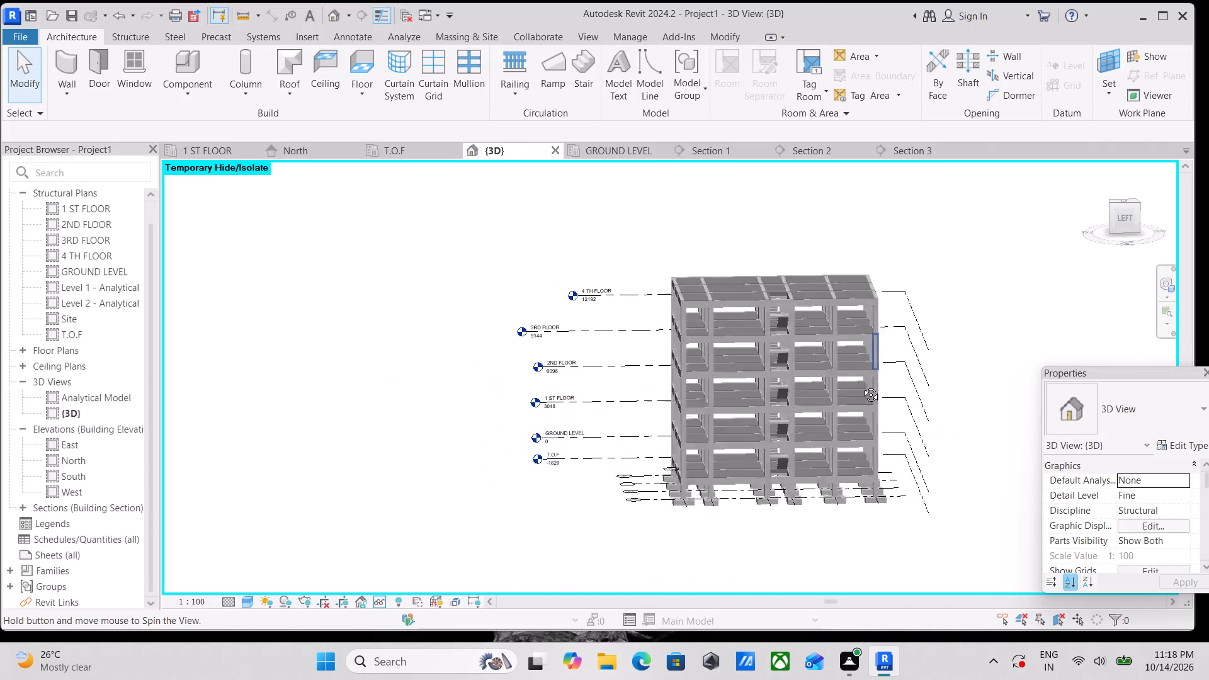
shift+middle_drag(861, 385, 553, 458)
shift+middle_drag(620, 475, 468, 236)
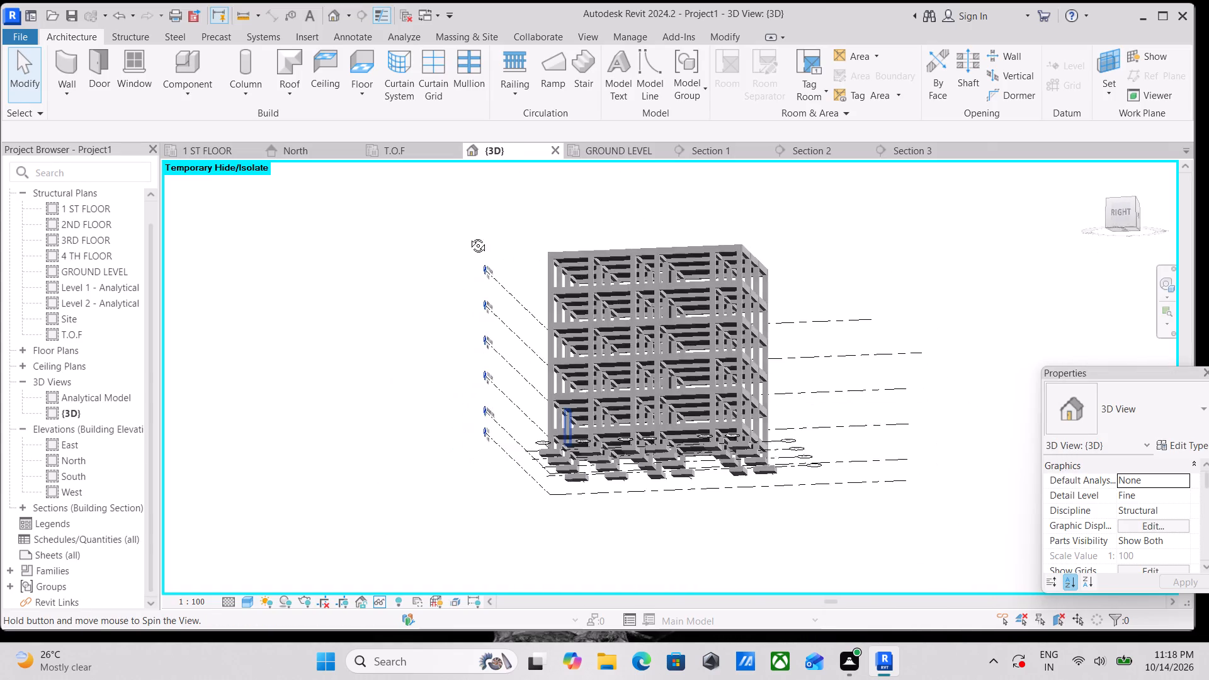
shift+middle_drag(468, 236, 605, 547)
shift+middle_drag(633, 509, 701, 341)
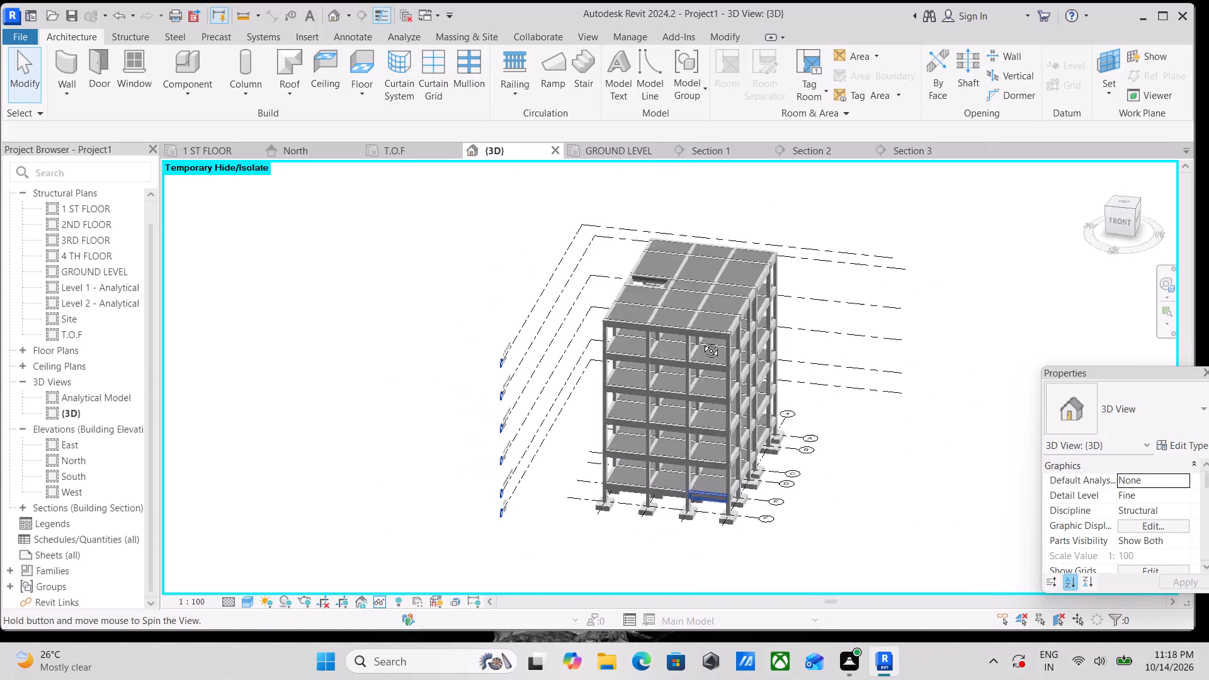
shift+middle_drag(701, 341, 905, 275)
shift+middle_drag(728, 359, 559, 570)
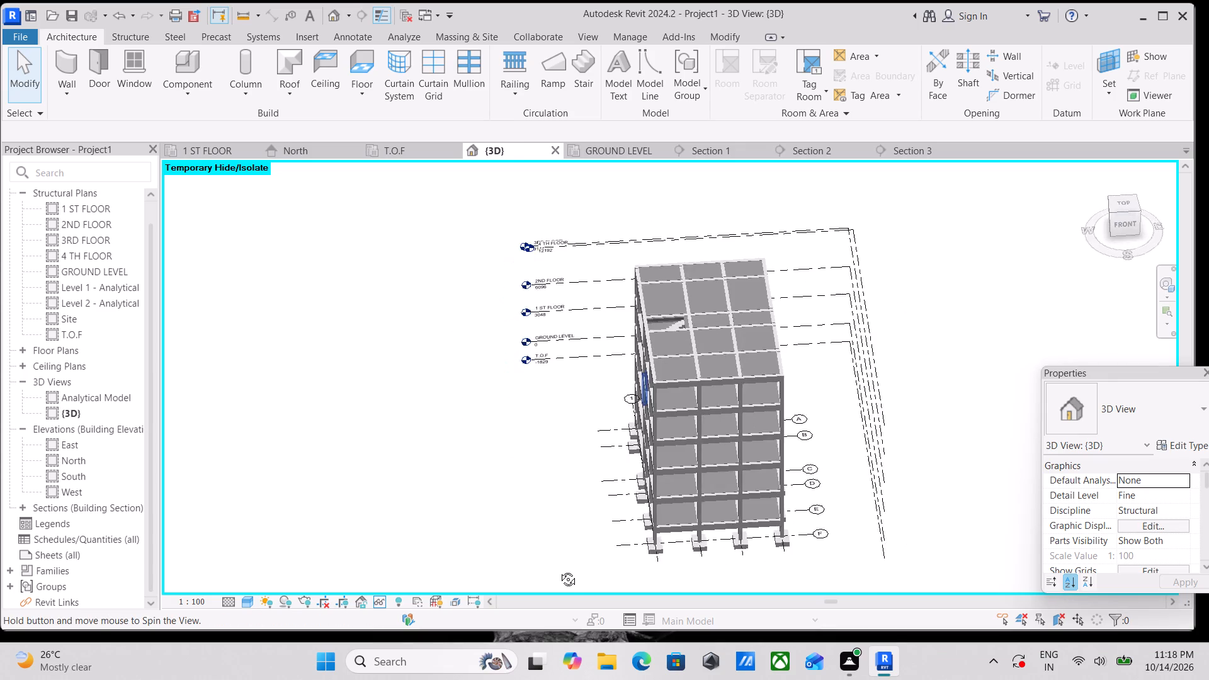
shift+middle_drag(559, 570, 618, 353)
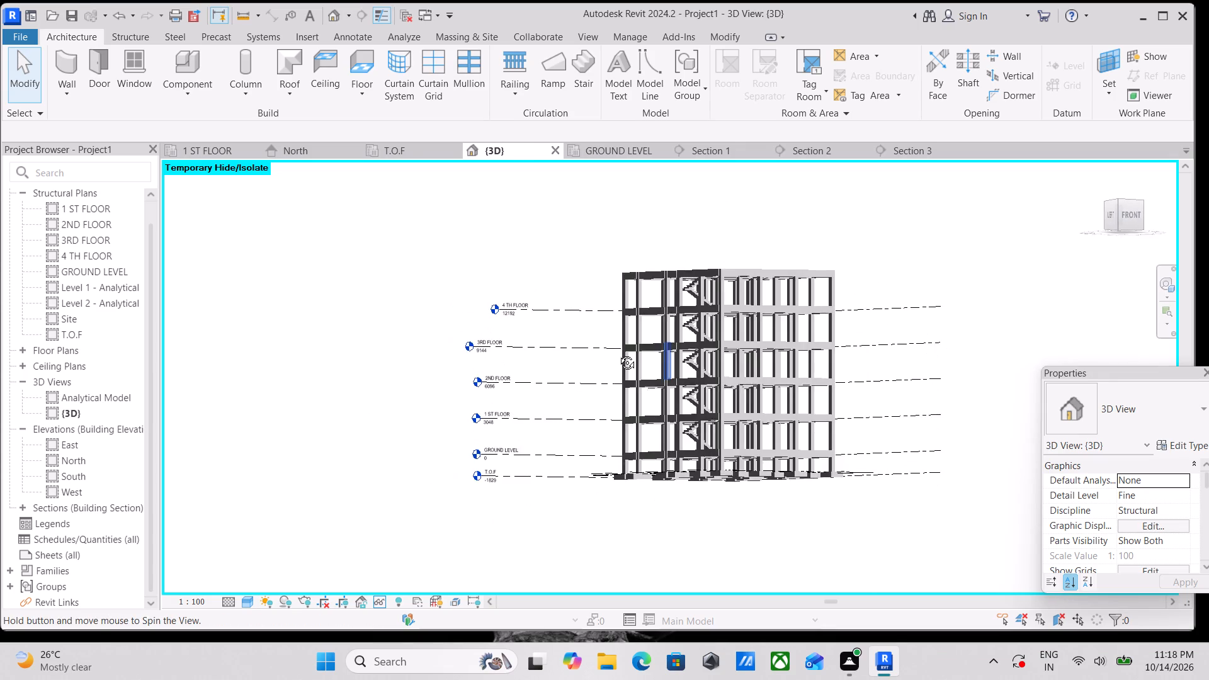
shift+middle_drag(618, 353, 441, 470)
shift+middle_drag(751, 480, 590, 359)
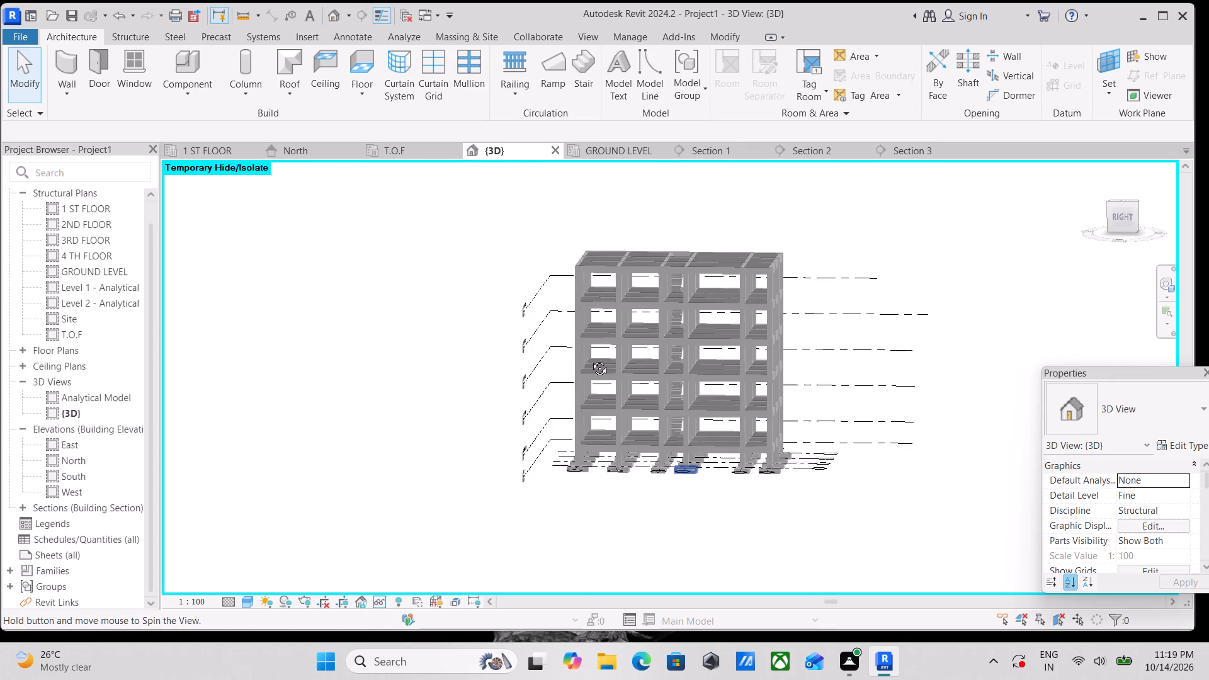
shift+middle_drag(590, 359, 865, 361)
scroll(812, 365, up, 4)
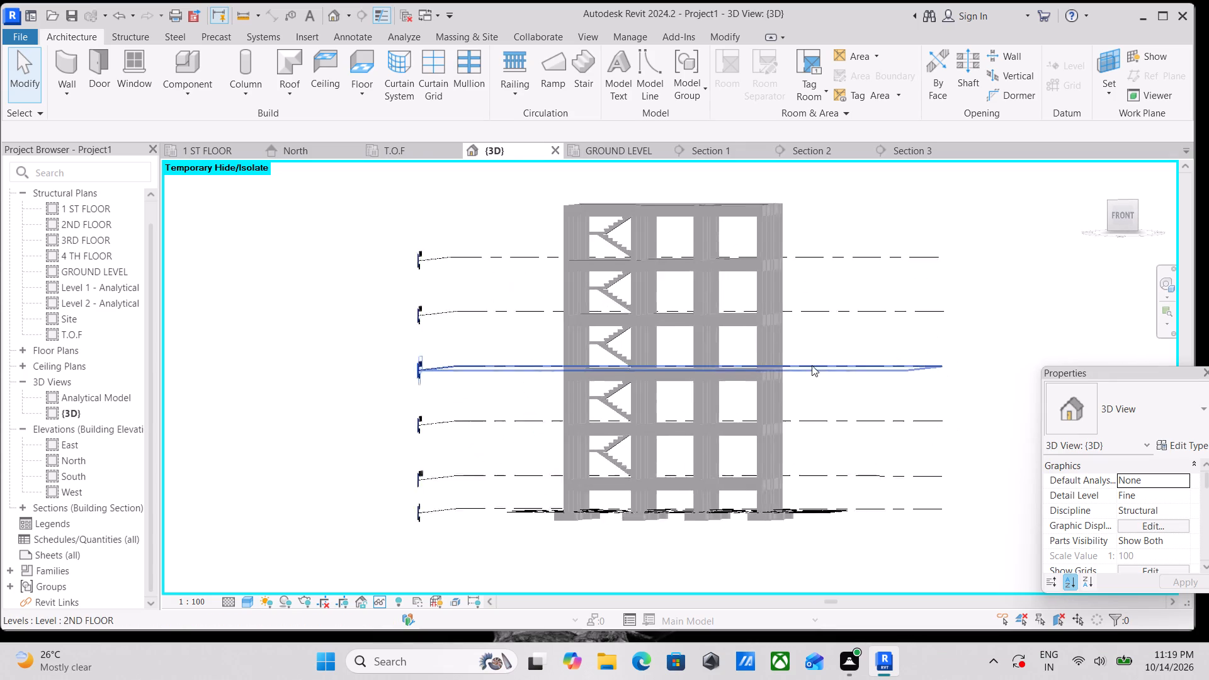
shift+scroll(775, 344, down, 2)
shift+middle_drag(775, 344, 878, 497)
scroll(783, 368, down, 5)
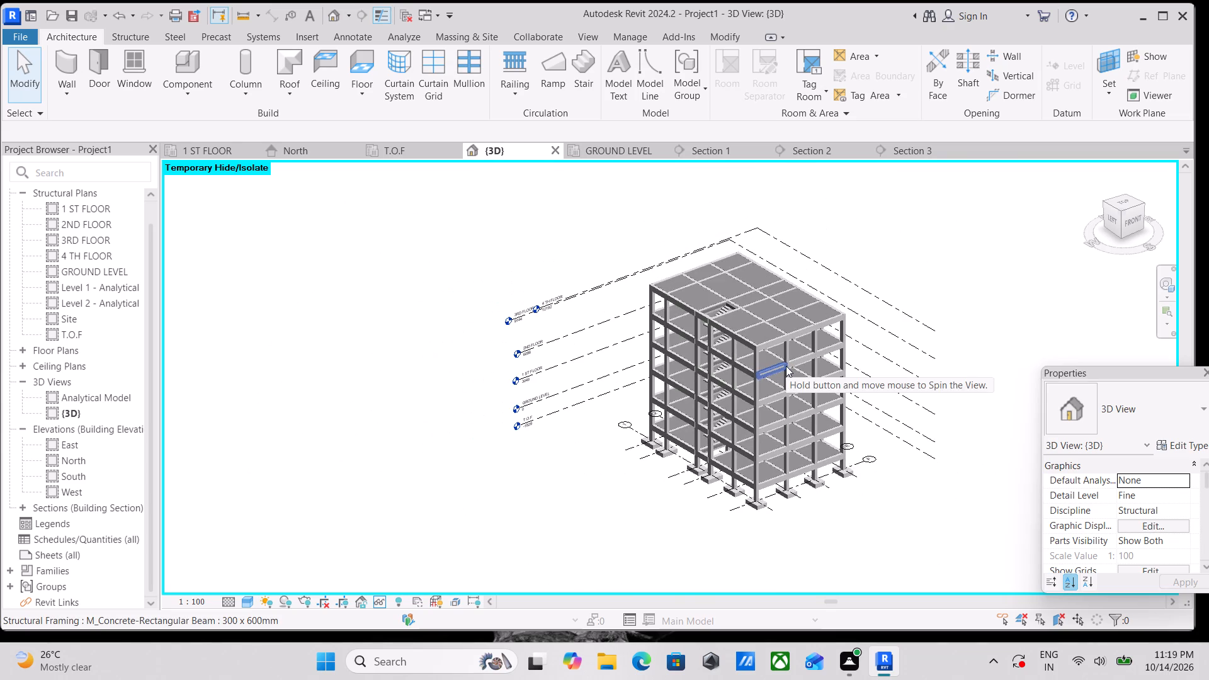
Save the project in the Downloads folder as a Revit project file named "G+4 revit structure model 2".
key(ctrl+s)
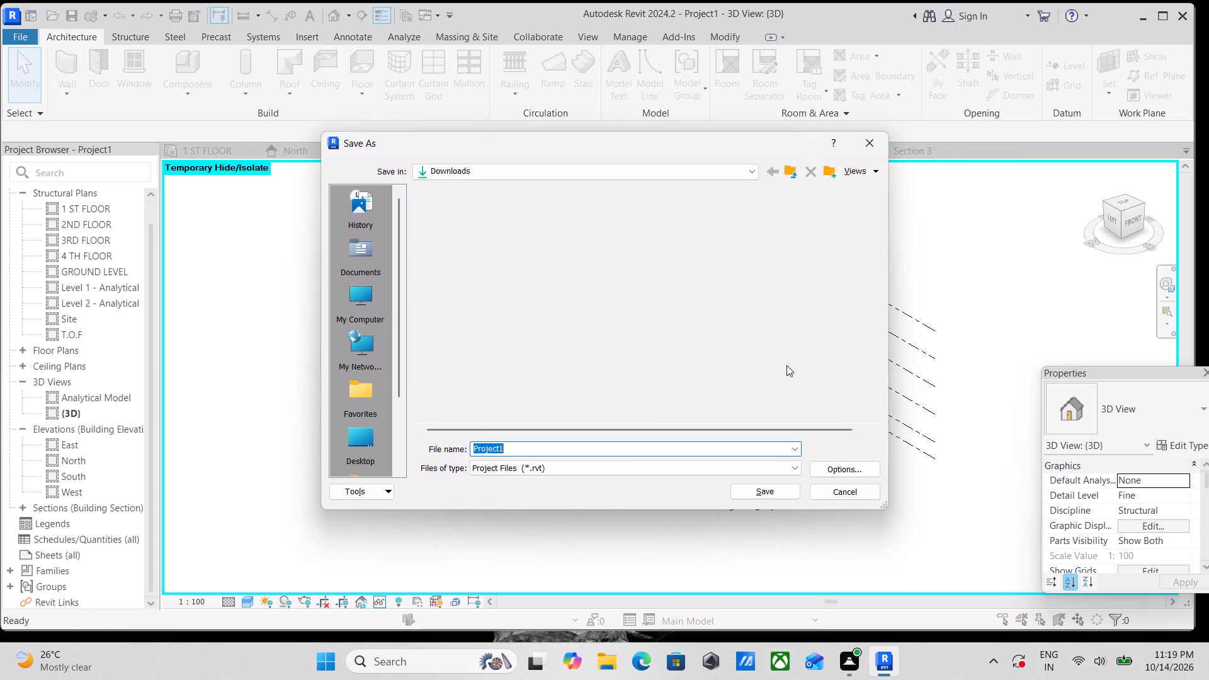
key(BackSpace)
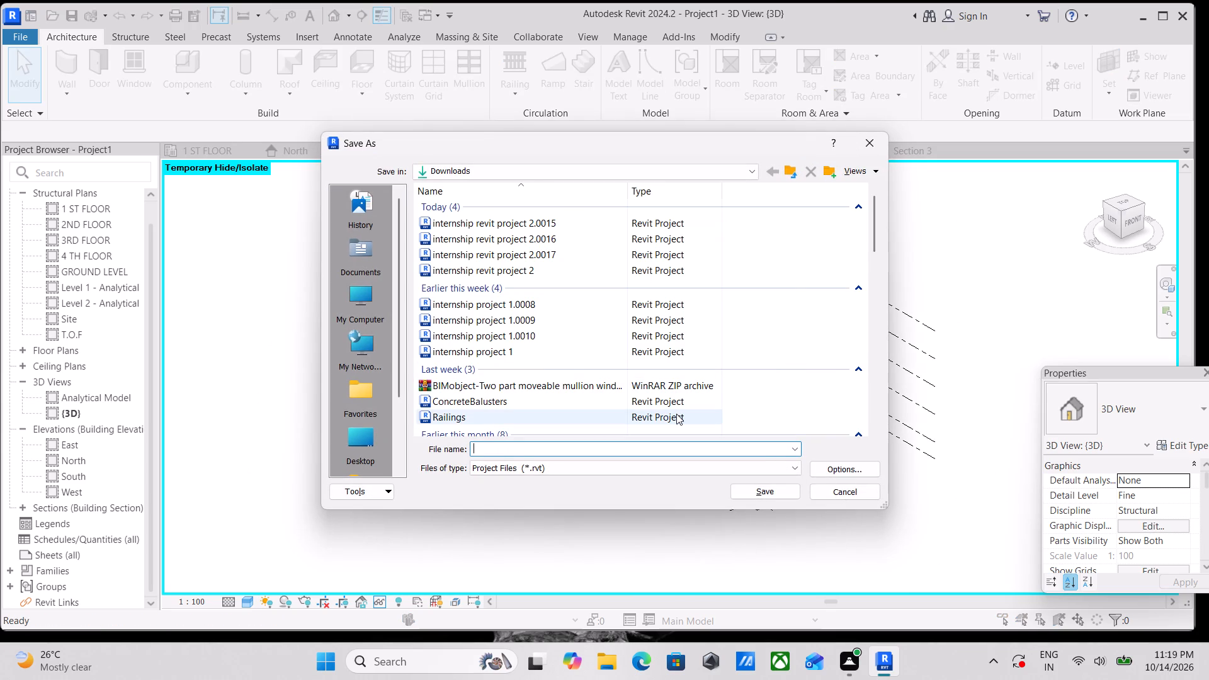
text(revit)
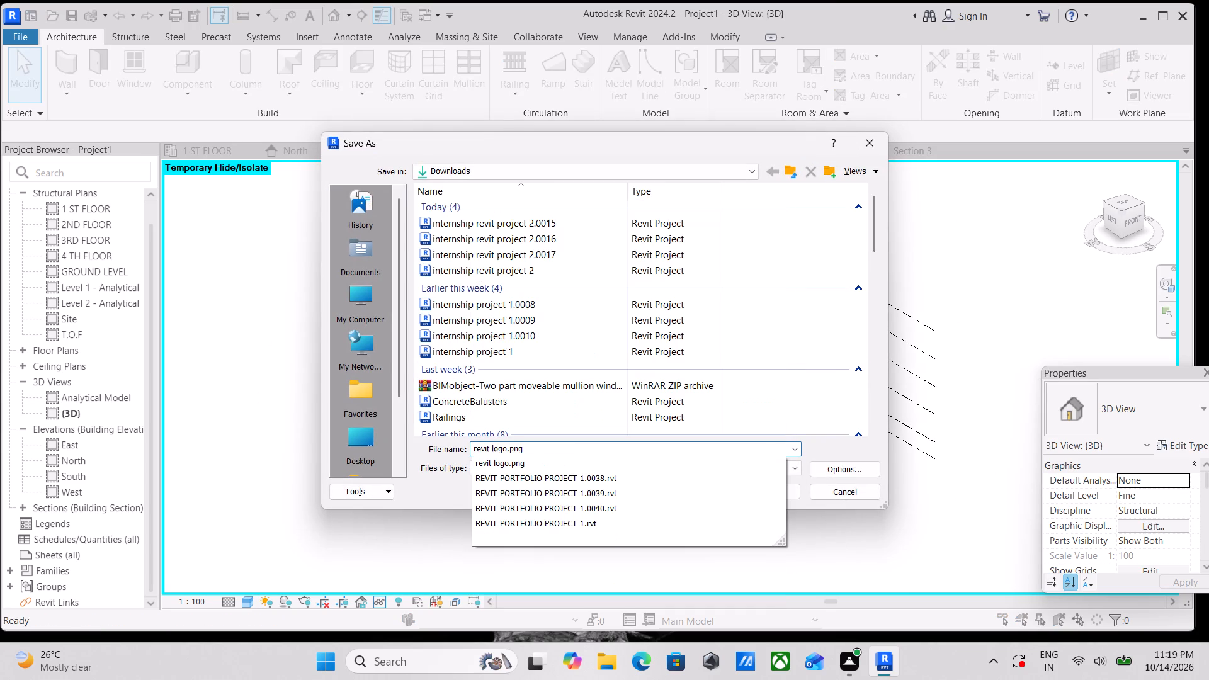
key(BackSpace)
key(BackSpace)
key(BackSpace)
key(BackSpace)
key(BackSpace)
key(BackSpace)
key(BackSpace)
key(BackSpace)
key(BackSpace)
key(BackSpace)
key(g)
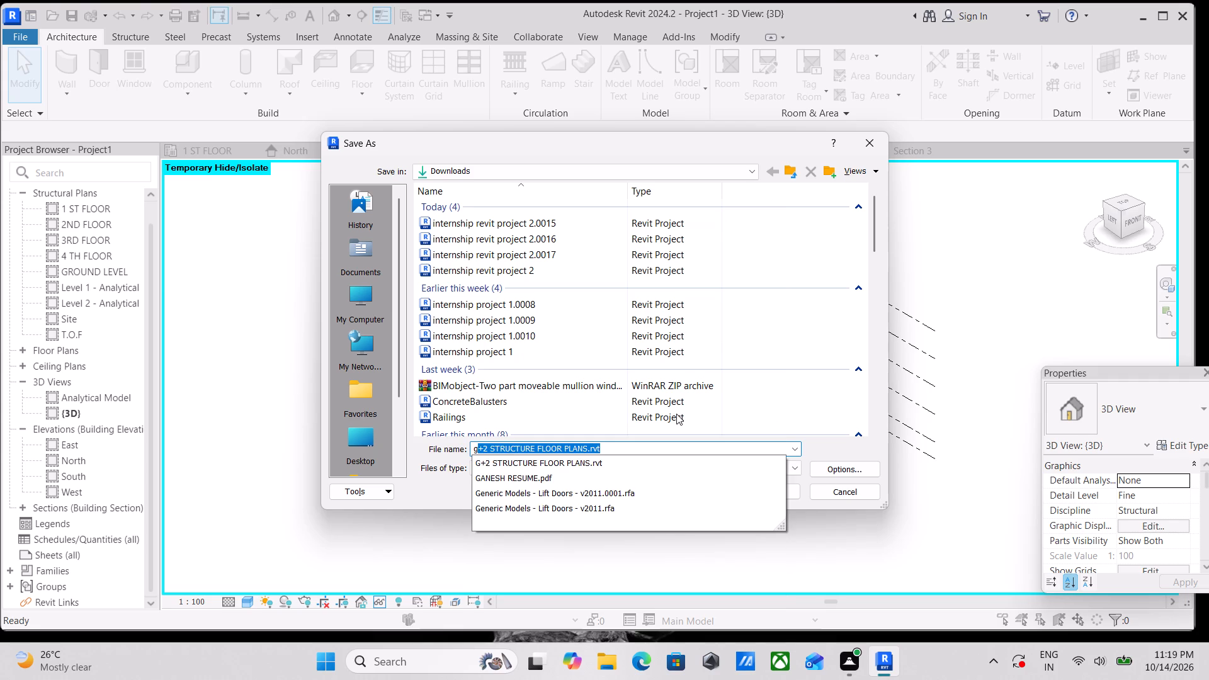
key(BackSpace)
key(BackSpace)
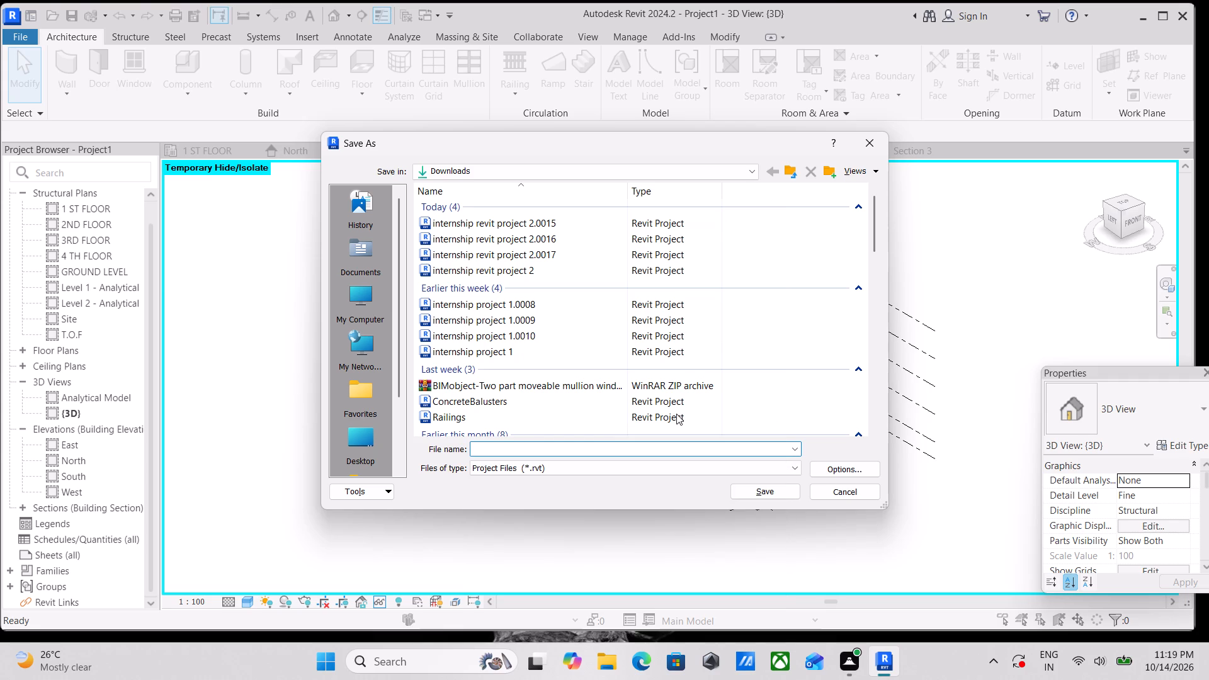
key(shift+g)
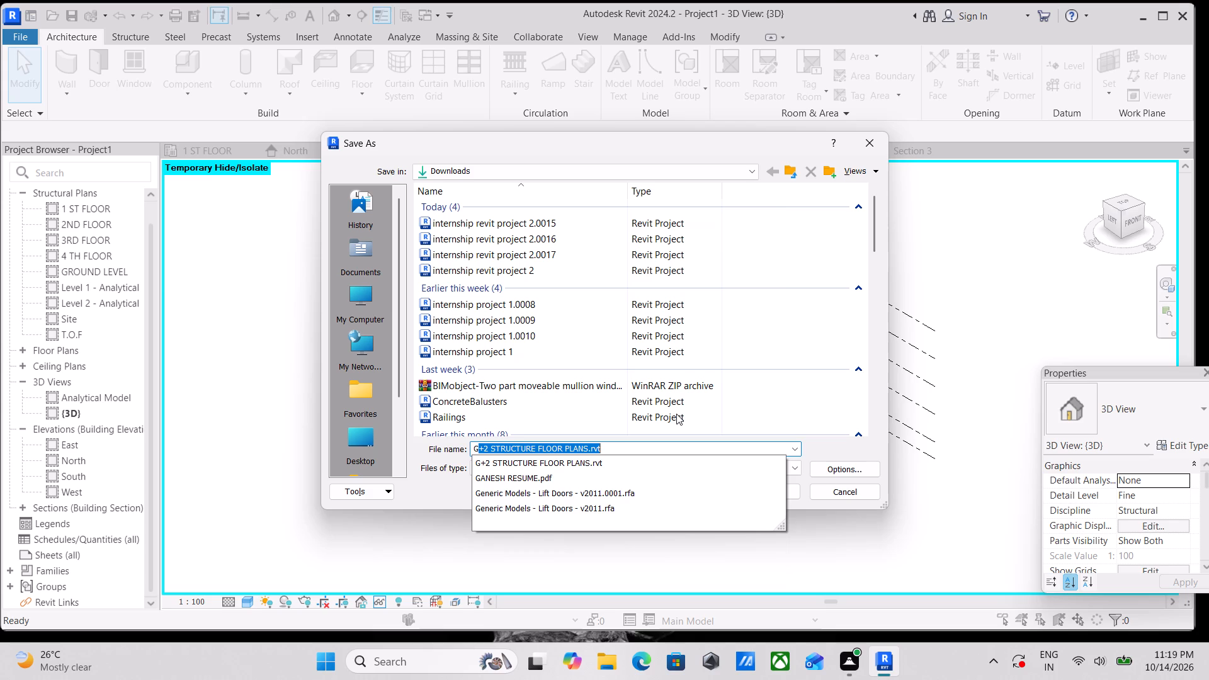
key(equal)
key(BackSpace)
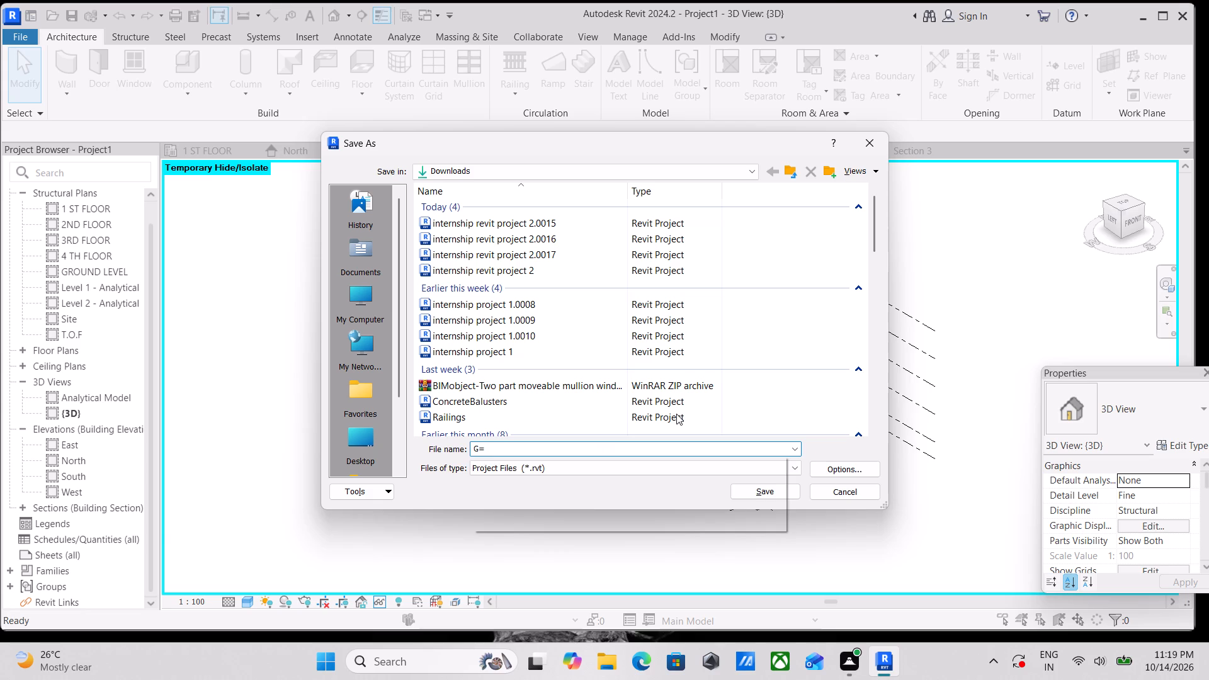
key(shift+plus)
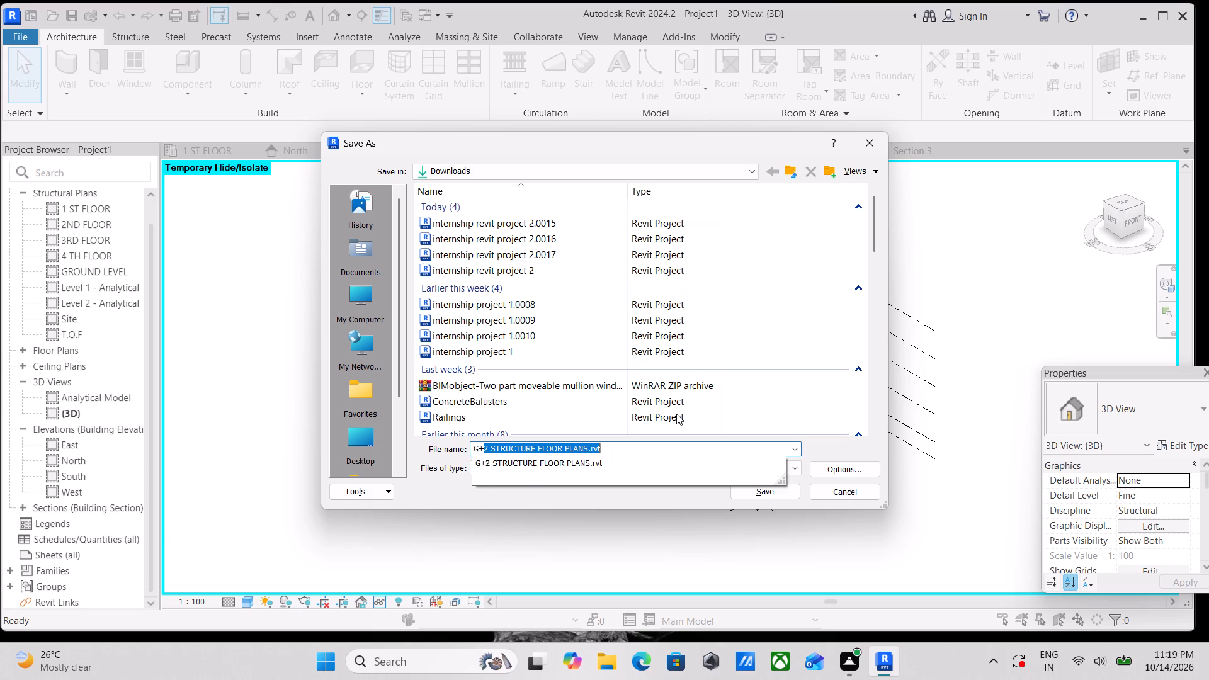
text(4)
key(space)
text(revit)
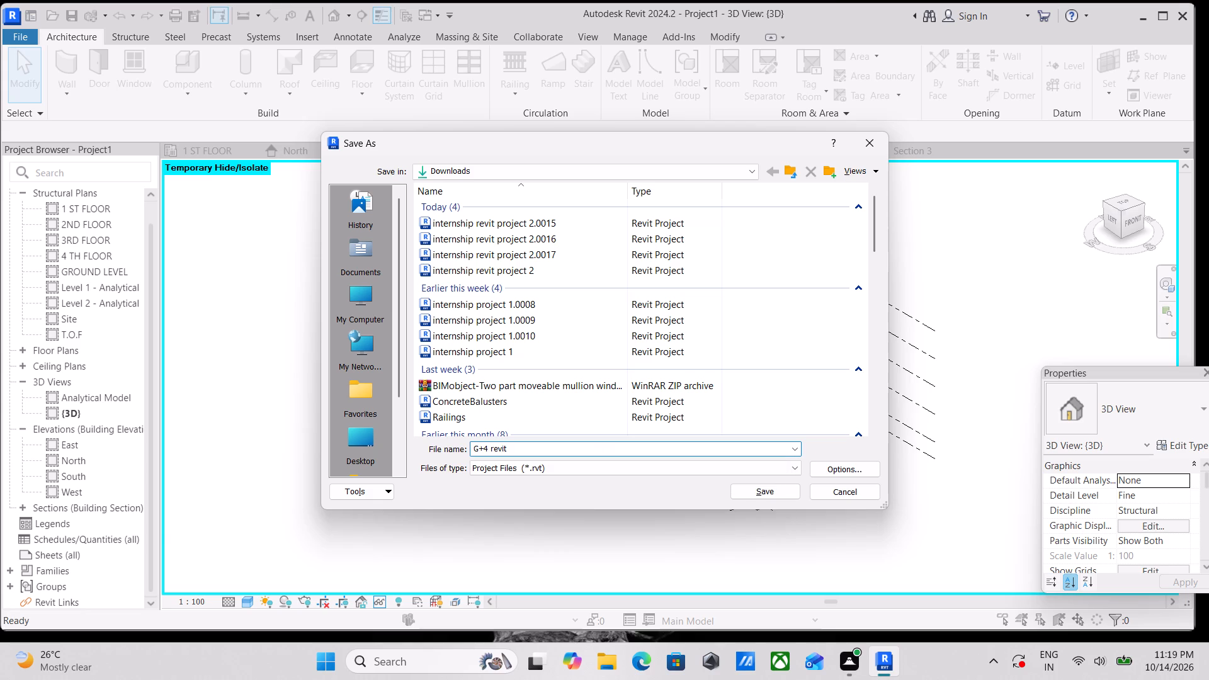
key(space)
text(archi)
key(BackSpace)
key(BackSpace)
key(BackSpace)
key(BackSpace)
key(BackSpace)
text(stru)
text(cture)
key(space)
text(model)
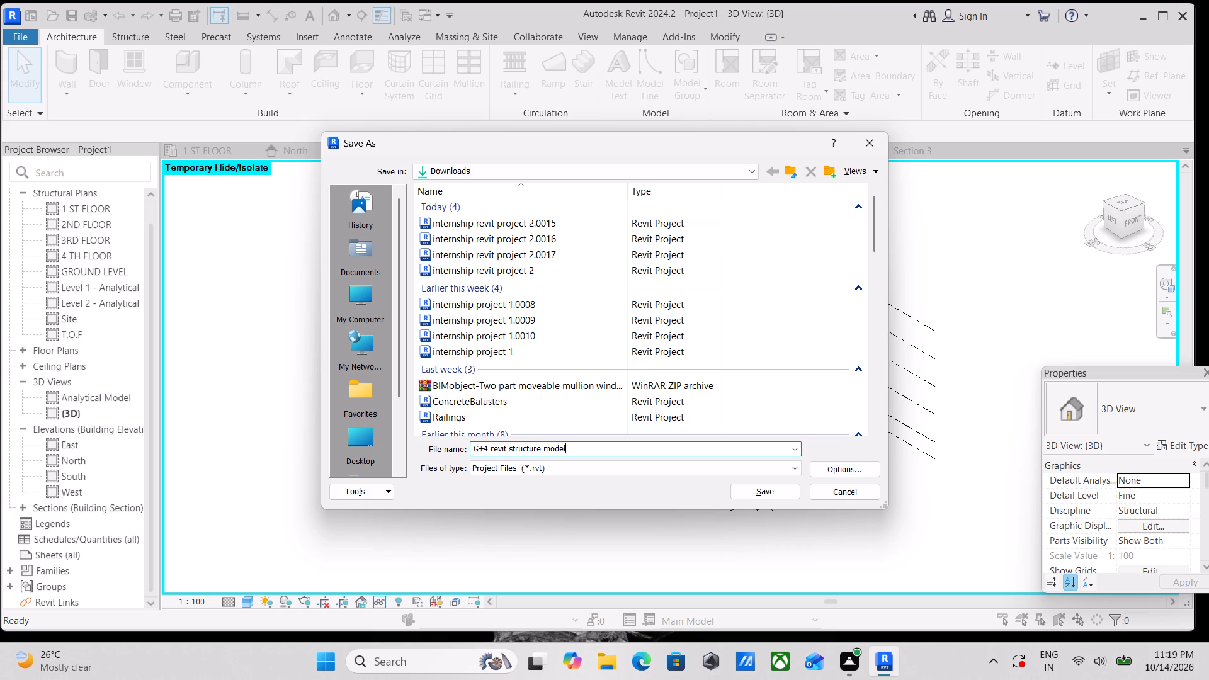
key(space)
key(2)
click(773, 492)
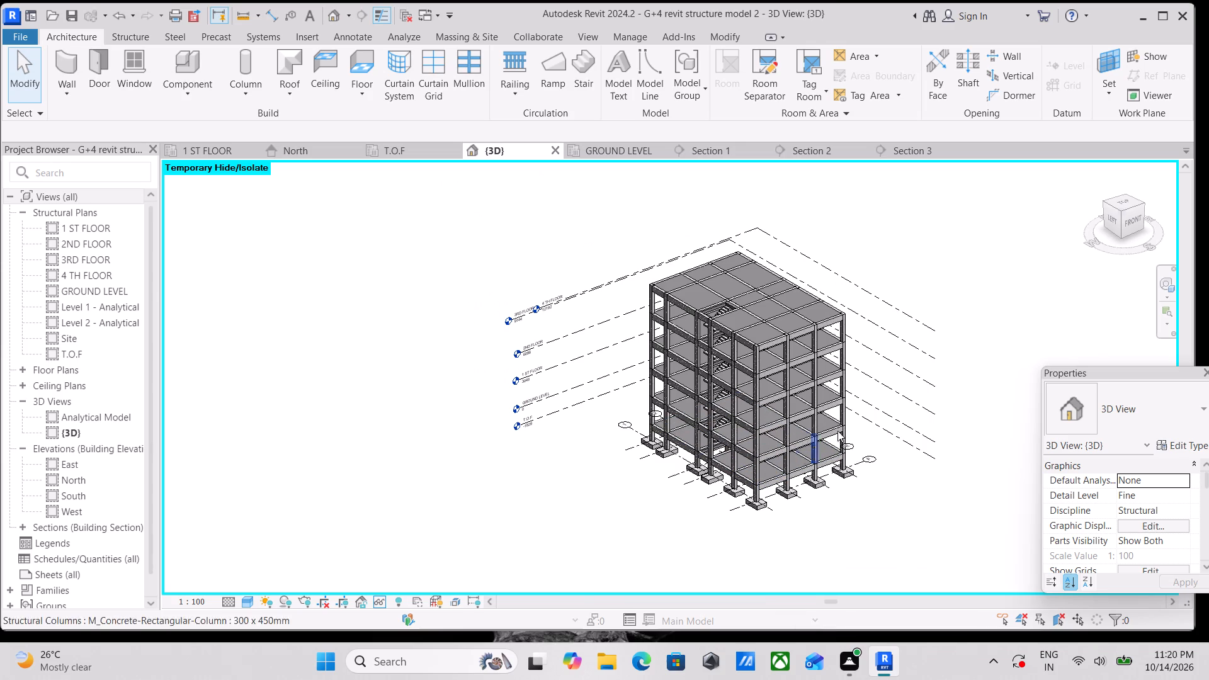
Save the project again under its existing file name.
key(ctrl+s)
key(ctrl+s)
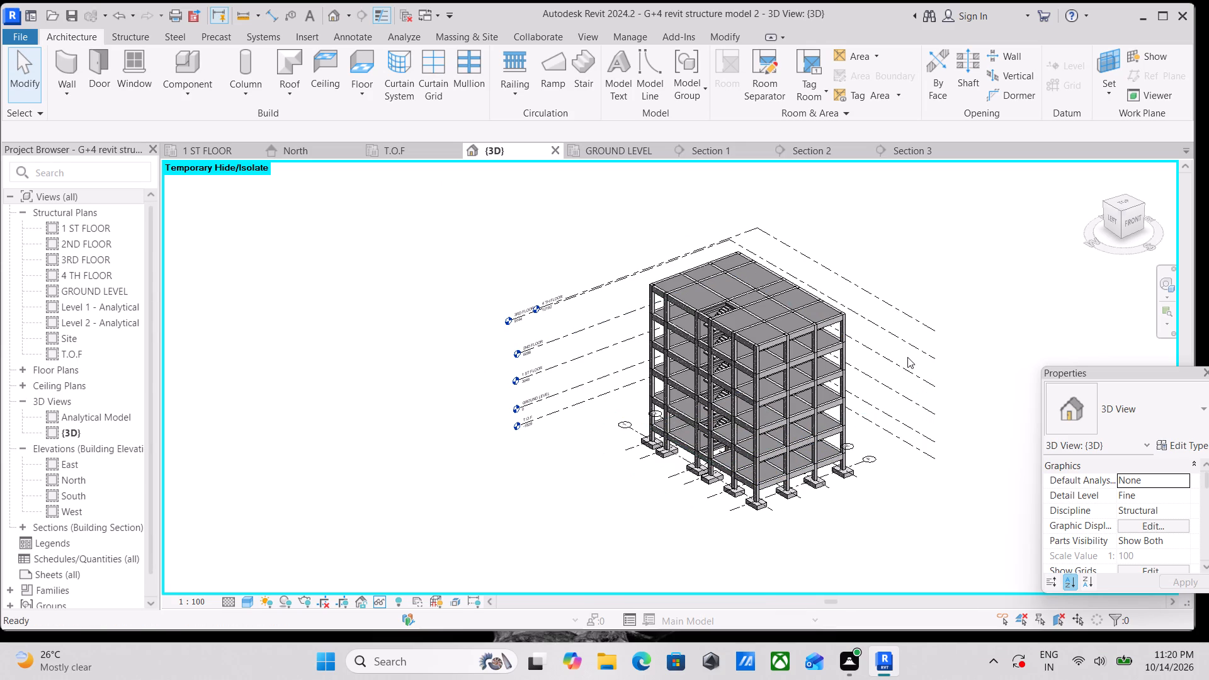
key(ctrl+s)
key(ctrl+s)
key(ctrl+s)
key(ctrl+s)
key(ctrl+s)
key(ctrl+s)
key(ctrl+s)
key(ctrl+s)
key(ctrl+s)
key(ctrl+s)
key(ctrl+s)
key(ctrl+s)
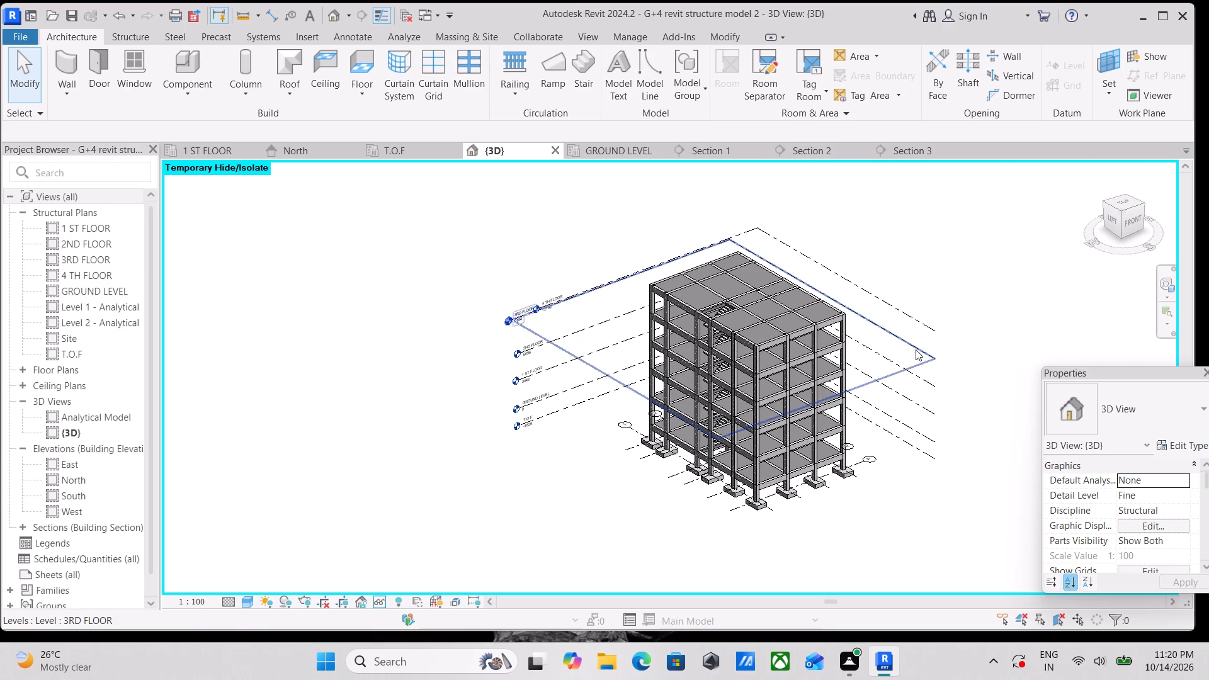
key(ctrl+s)
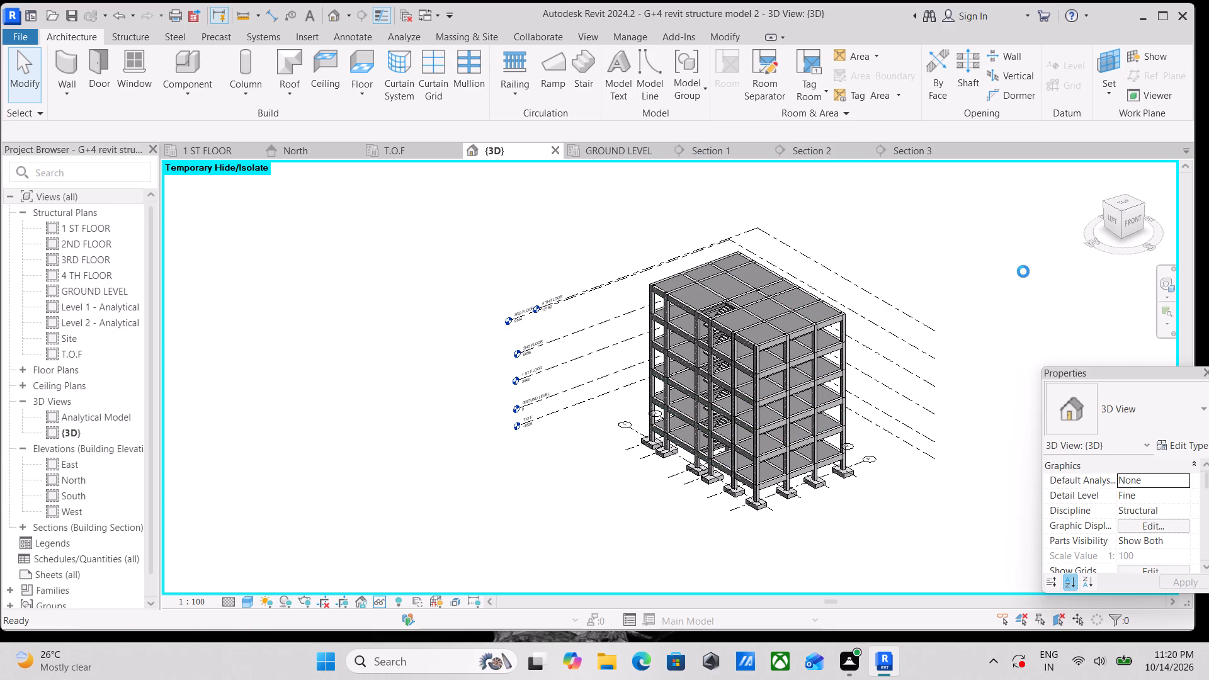
key(ctrl+s)
key(ctrl+s)
key(ctrl+s)
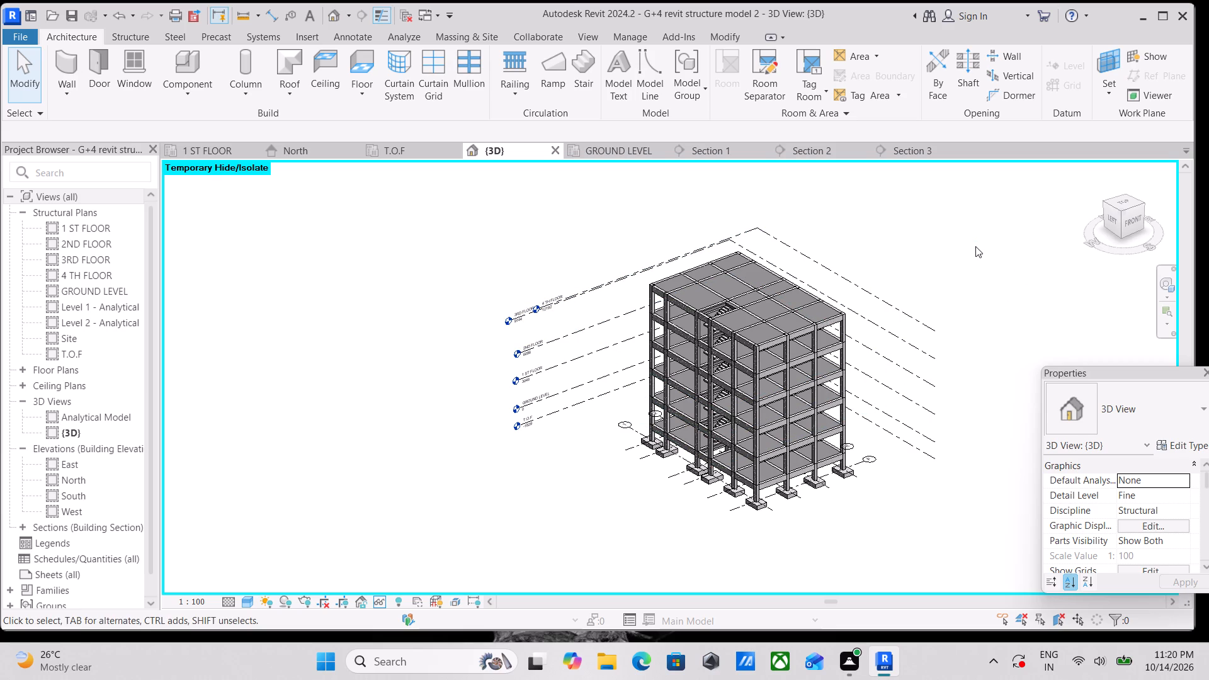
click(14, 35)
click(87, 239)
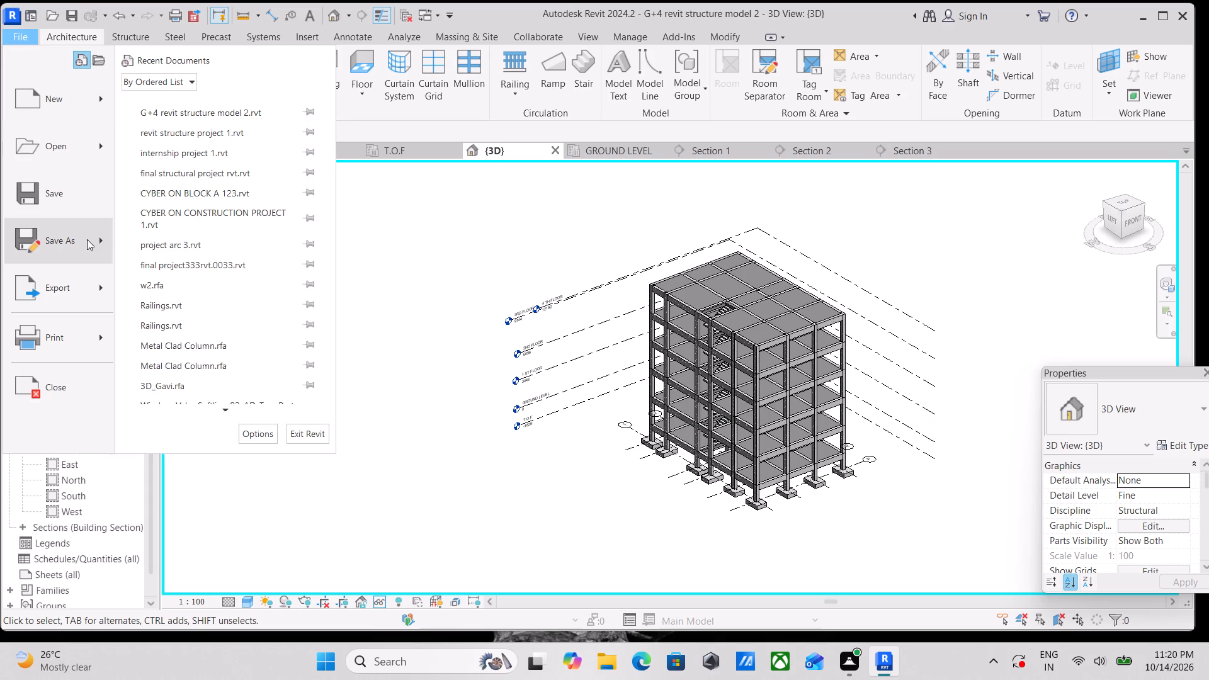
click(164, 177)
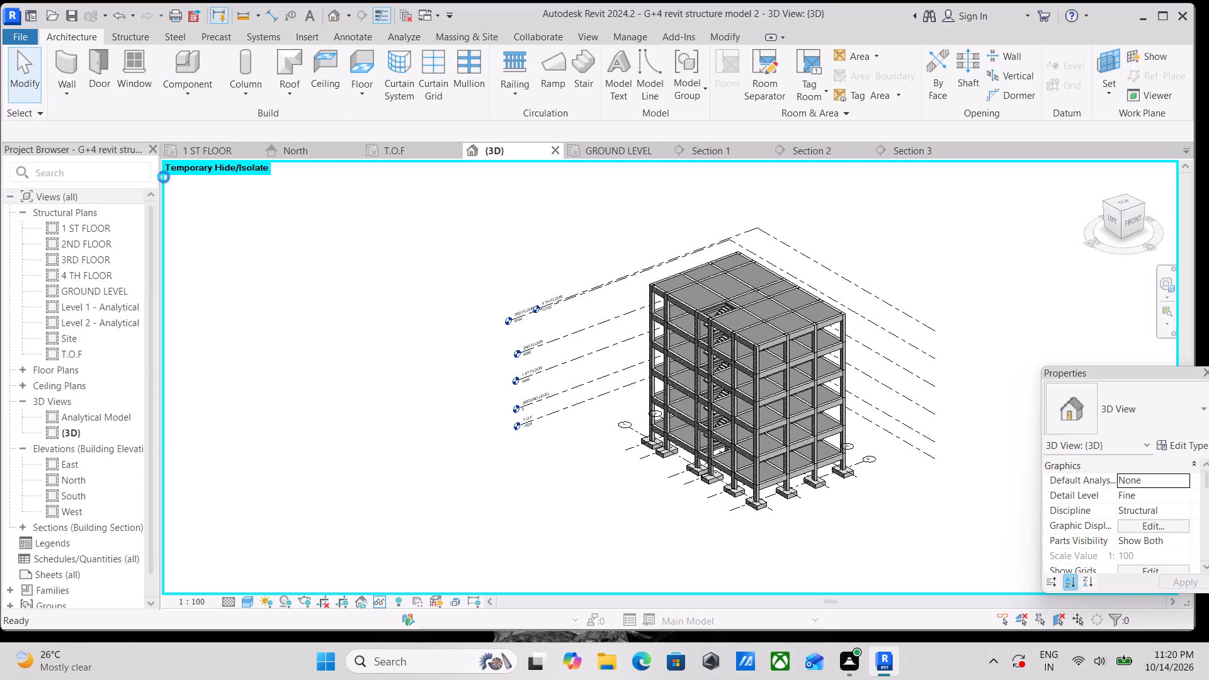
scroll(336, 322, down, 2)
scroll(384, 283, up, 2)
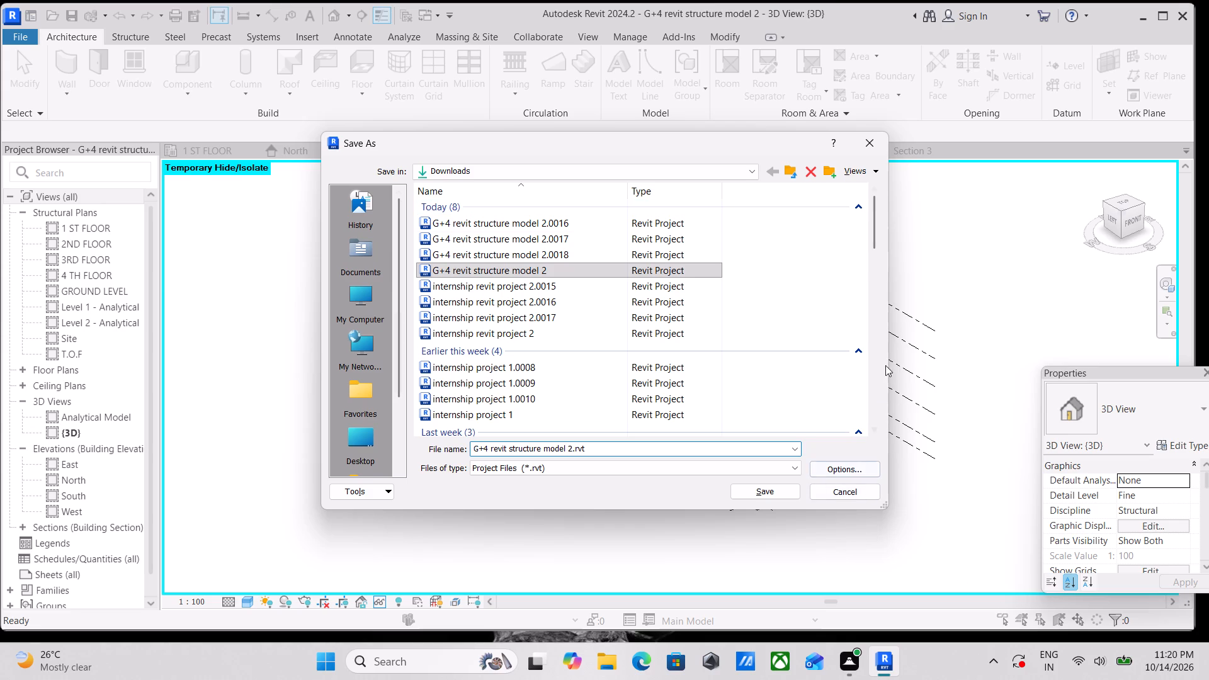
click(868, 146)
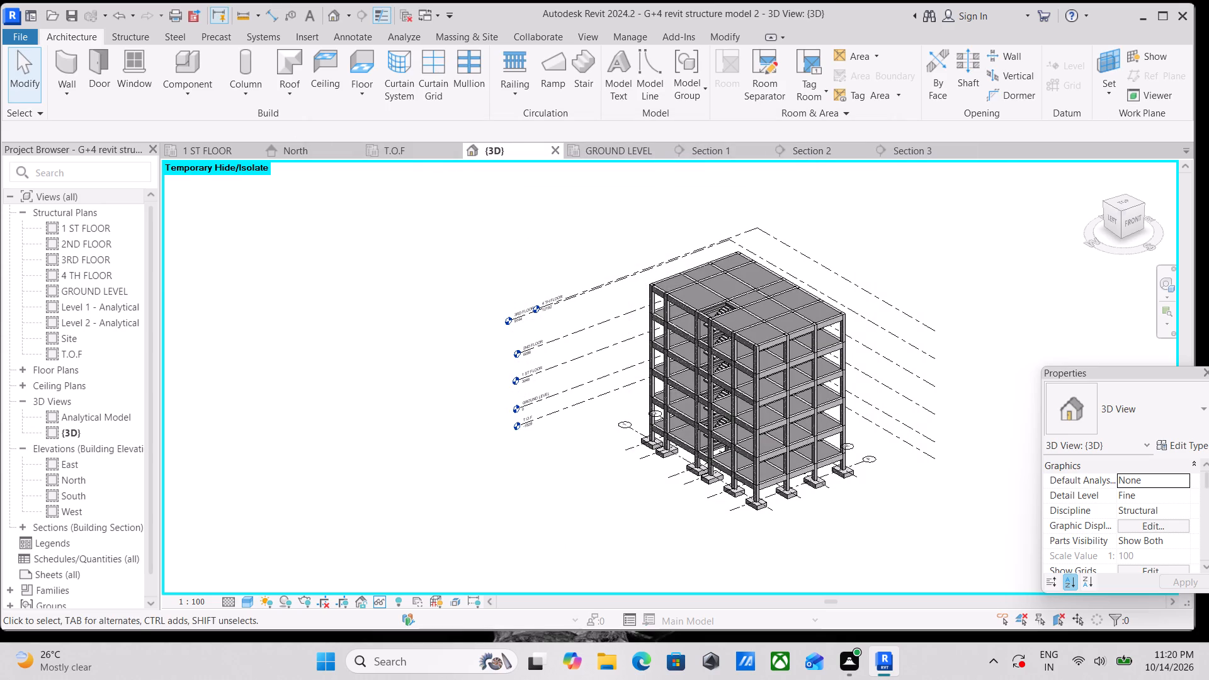